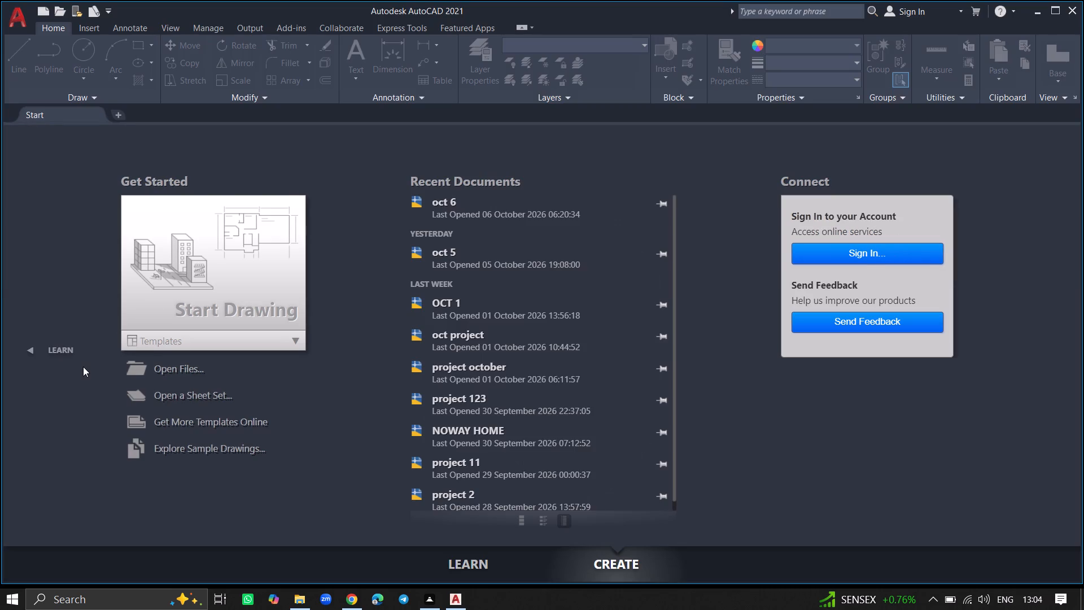
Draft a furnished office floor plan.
Start a new blank drawing.
double_click(191, 307)
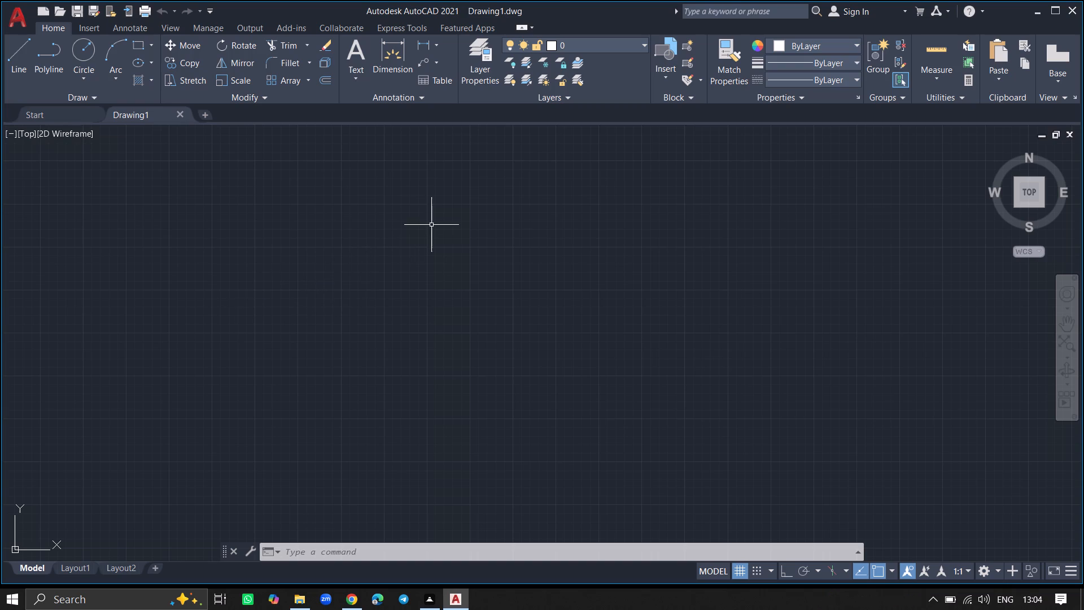
Configure the drawing units to Engineering length type with 0'-0" precision, keeping millimeters as the insertion scale.
text(unit)
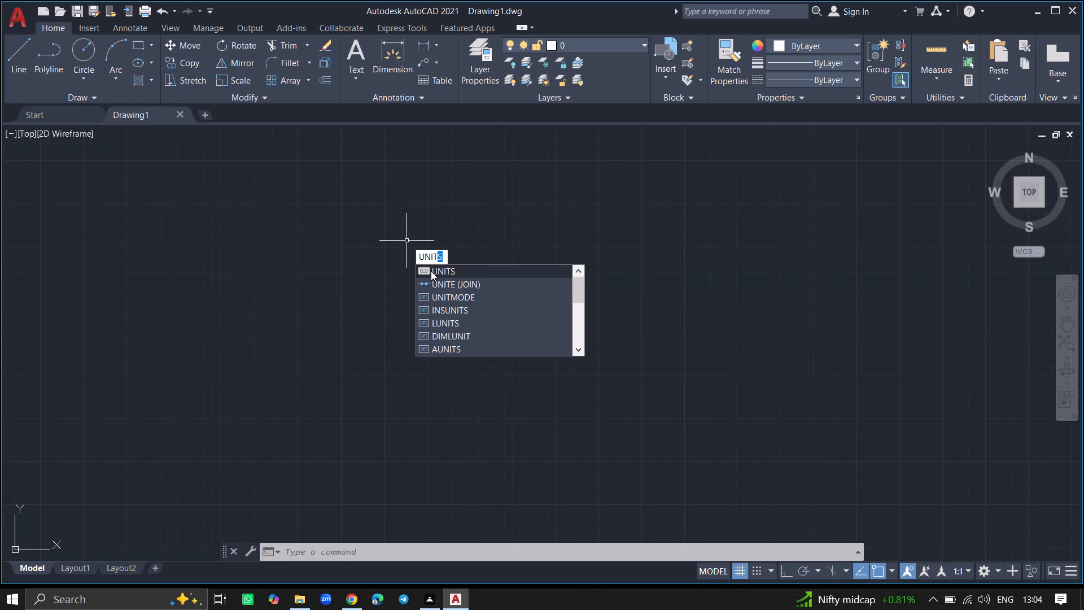
click(431, 271)
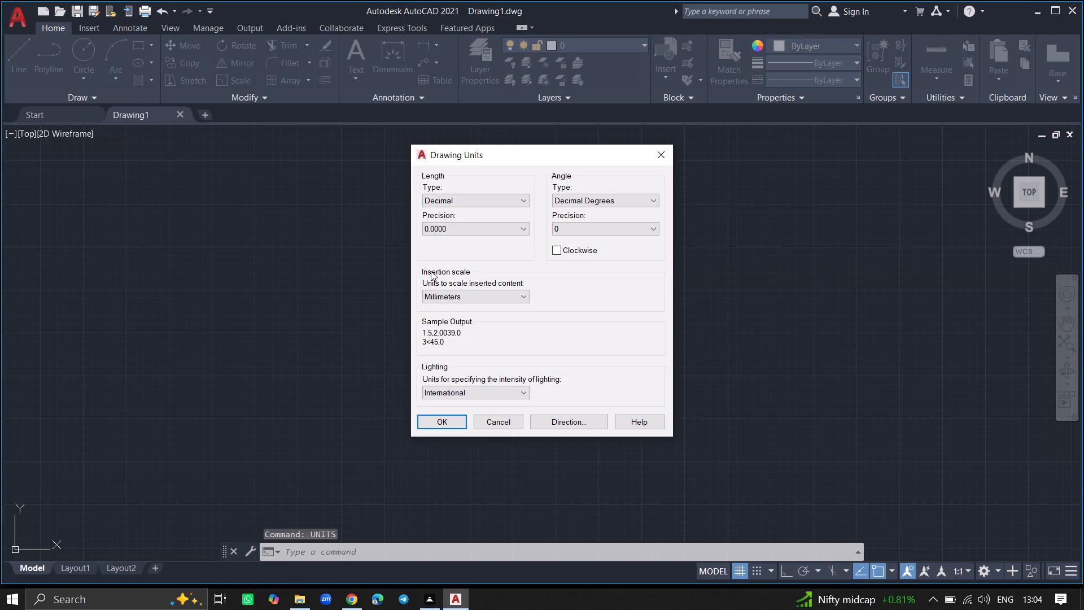
click(435, 200)
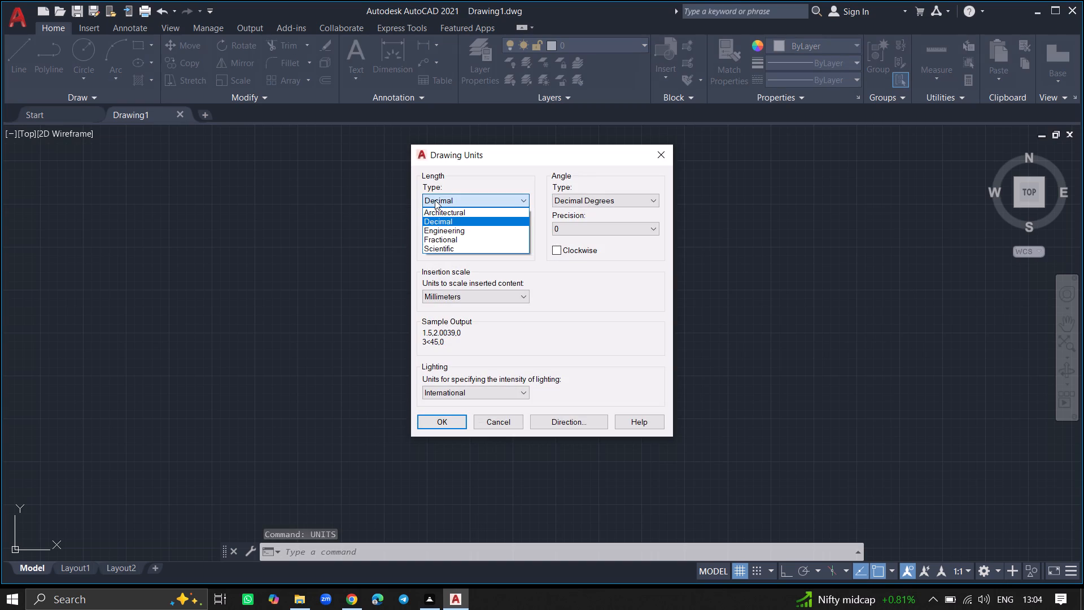
click(438, 232)
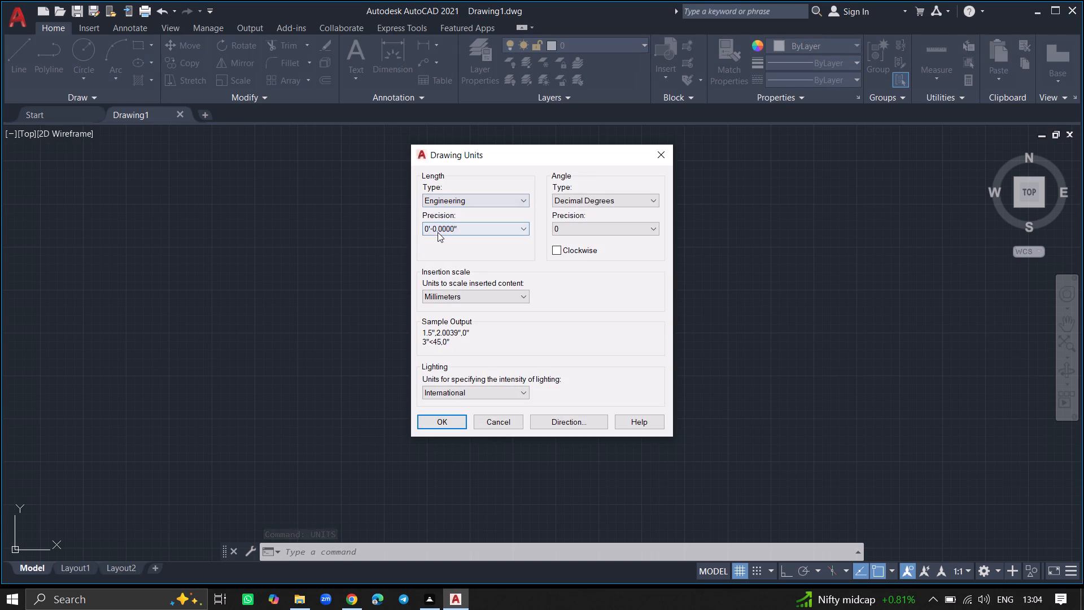
click(438, 230)
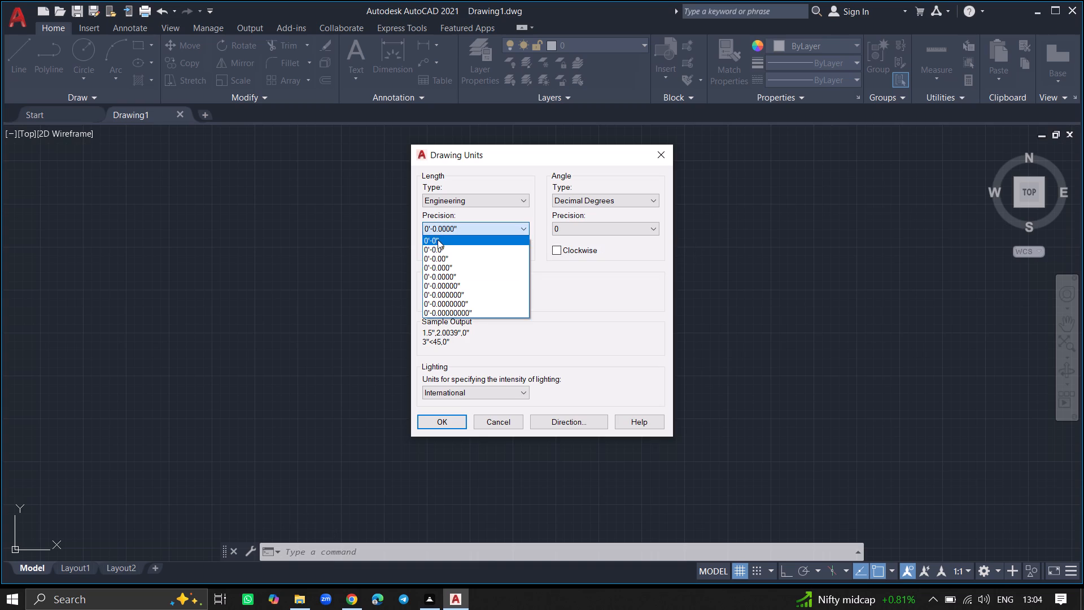
click(438, 239)
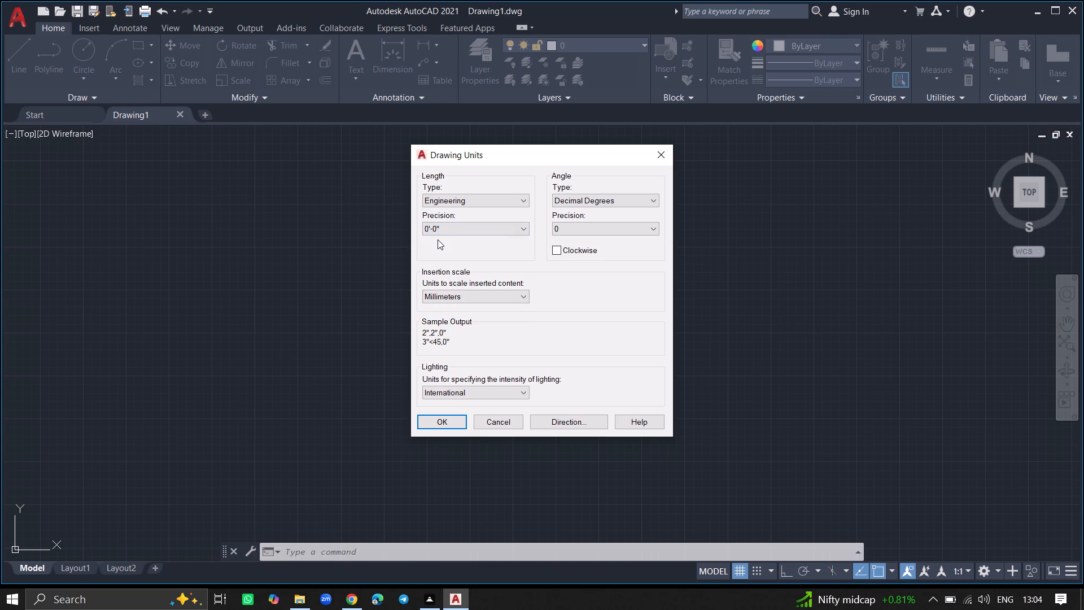
click(445, 421)
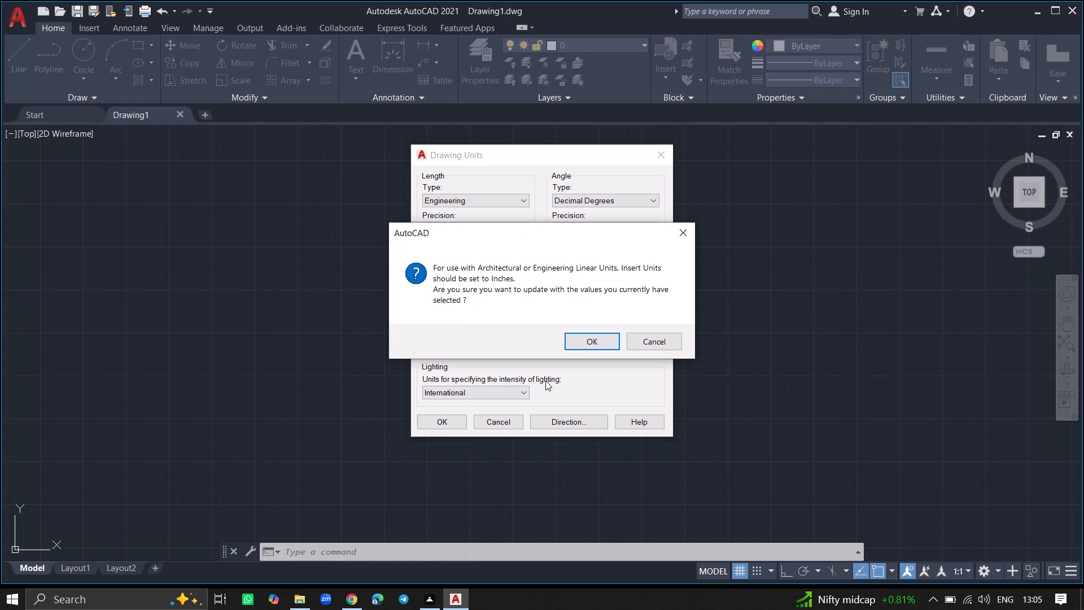
click(593, 341)
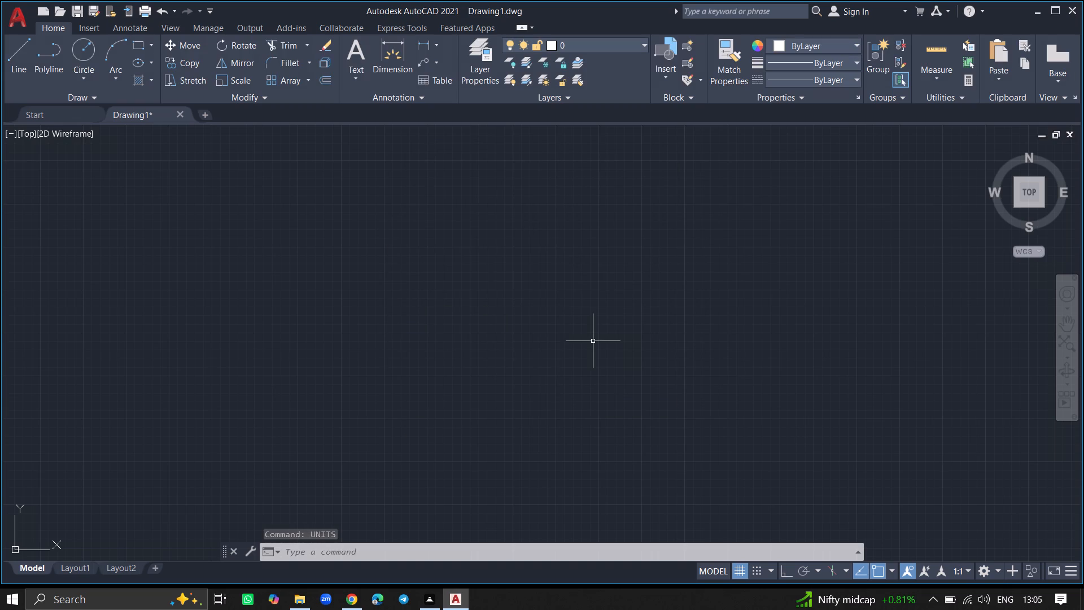
Modify the ISO-25 dimension style's primary units to Engineering format with 0'-0" precision and set a style current.
key(d)
key(Return)
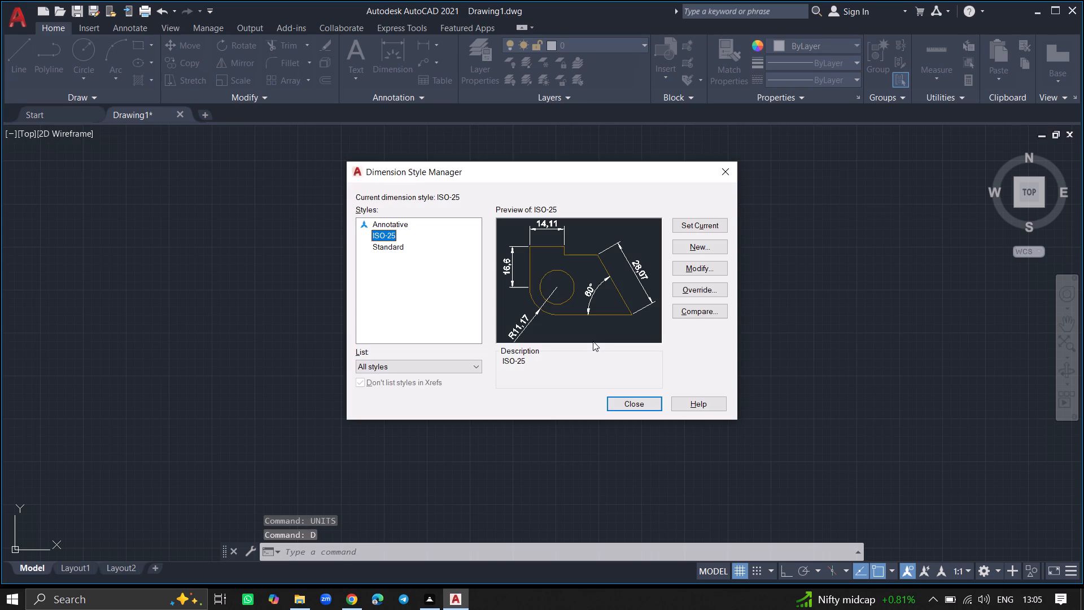
click(694, 264)
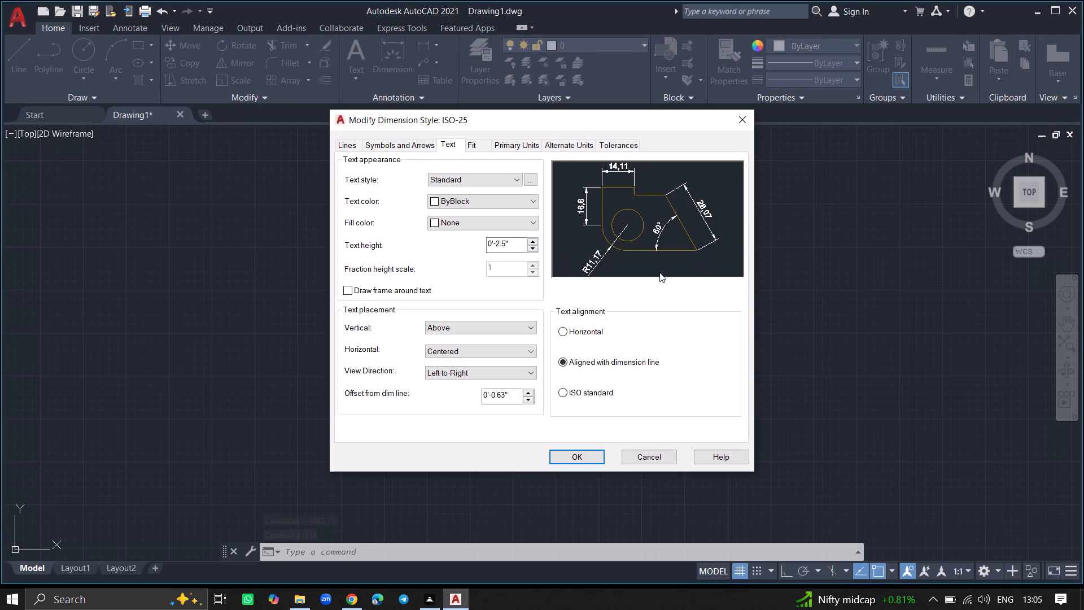
click(510, 143)
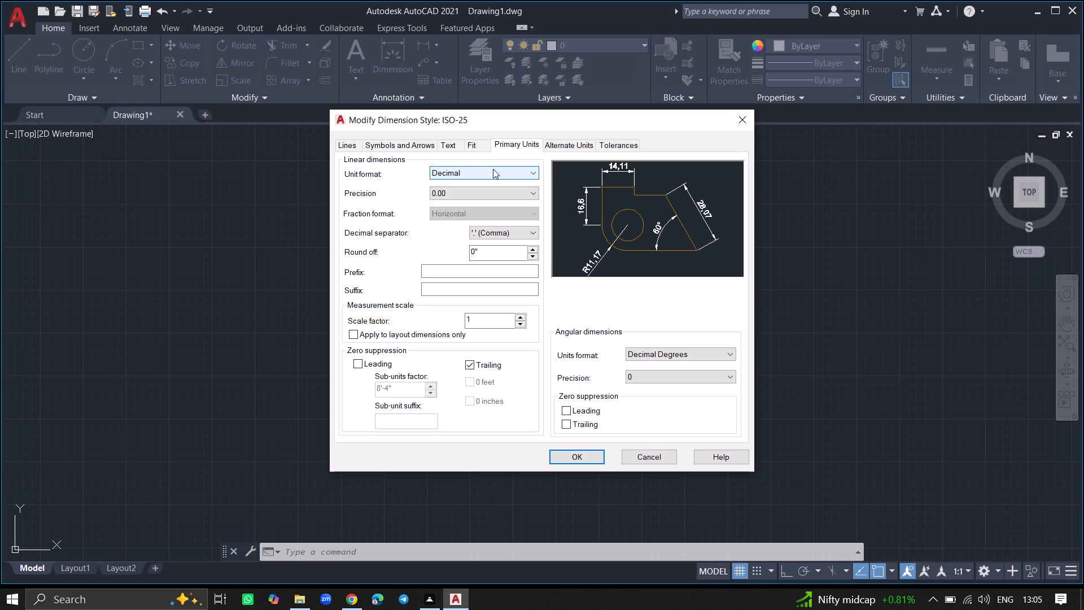
click(493, 169)
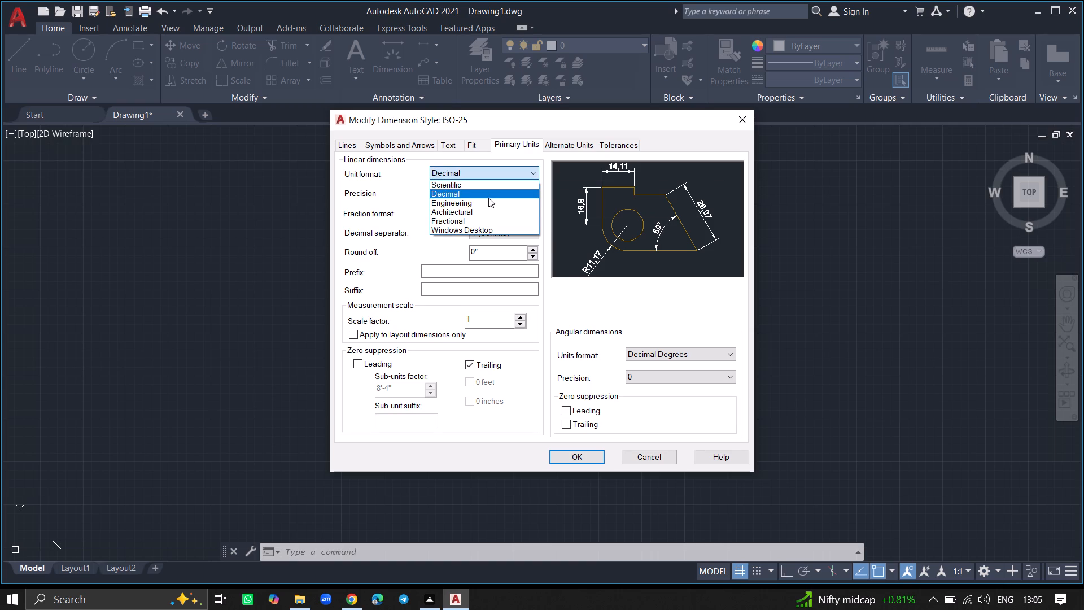
click(487, 202)
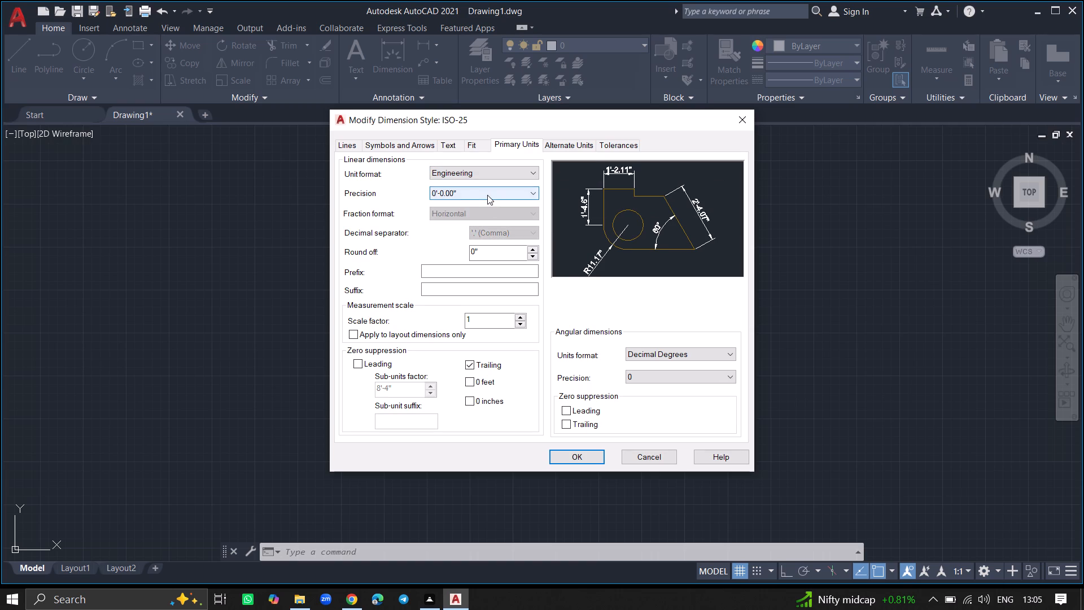
click(487, 195)
click(482, 209)
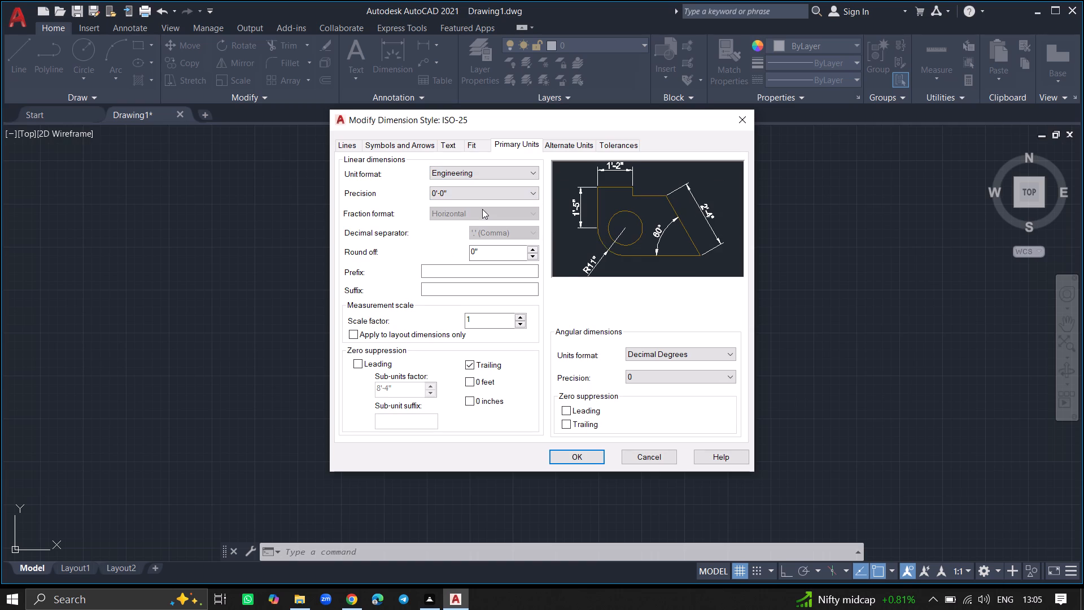
click(553, 453)
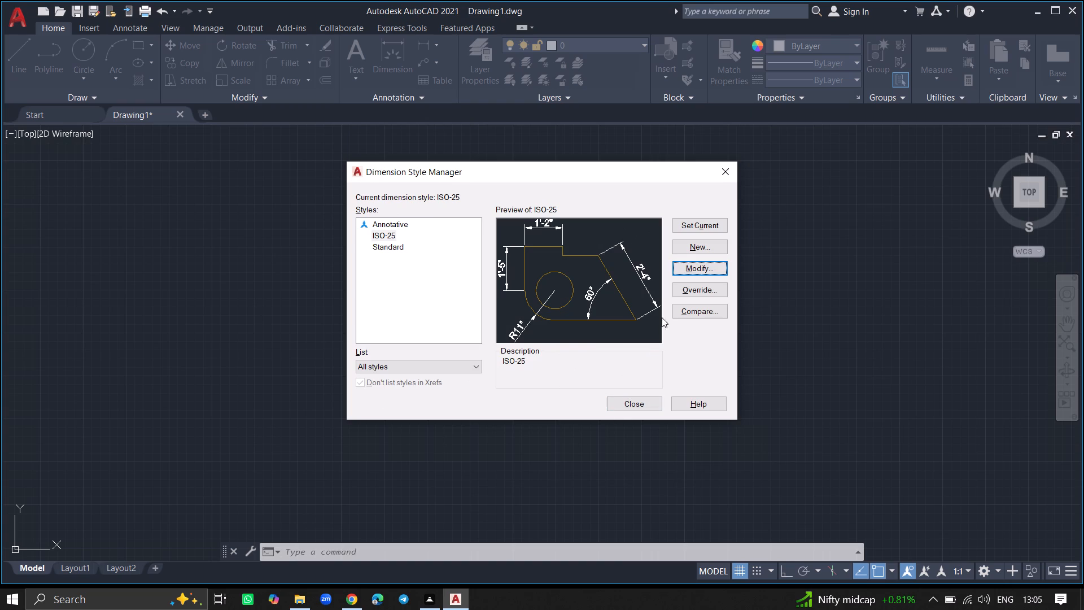
click(692, 223)
click(638, 402)
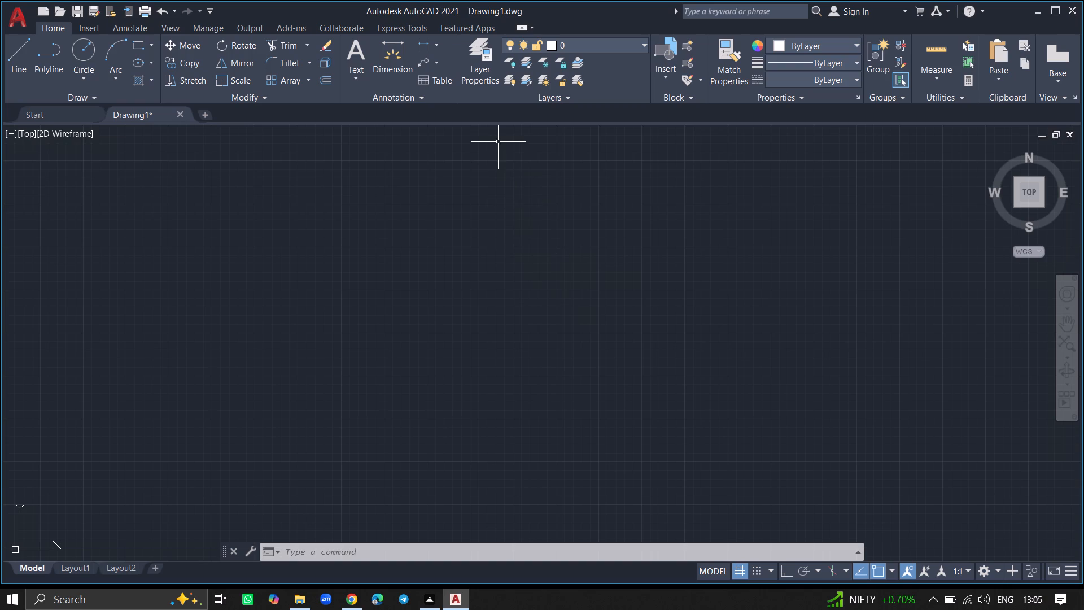
Create a new layer frozen in all viewports and name it walls.
click(479, 76)
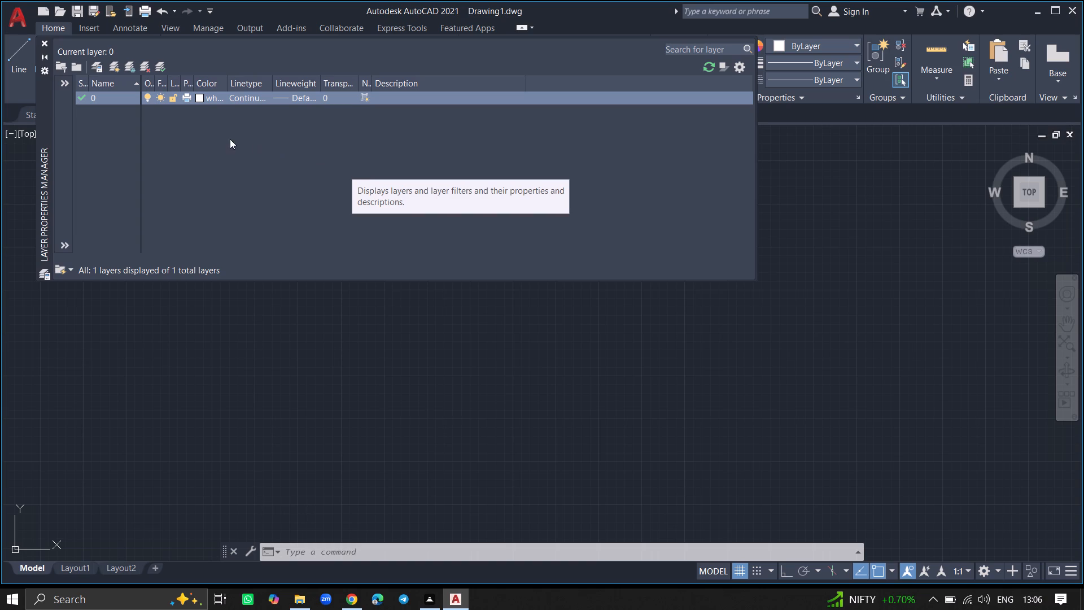
click(131, 68)
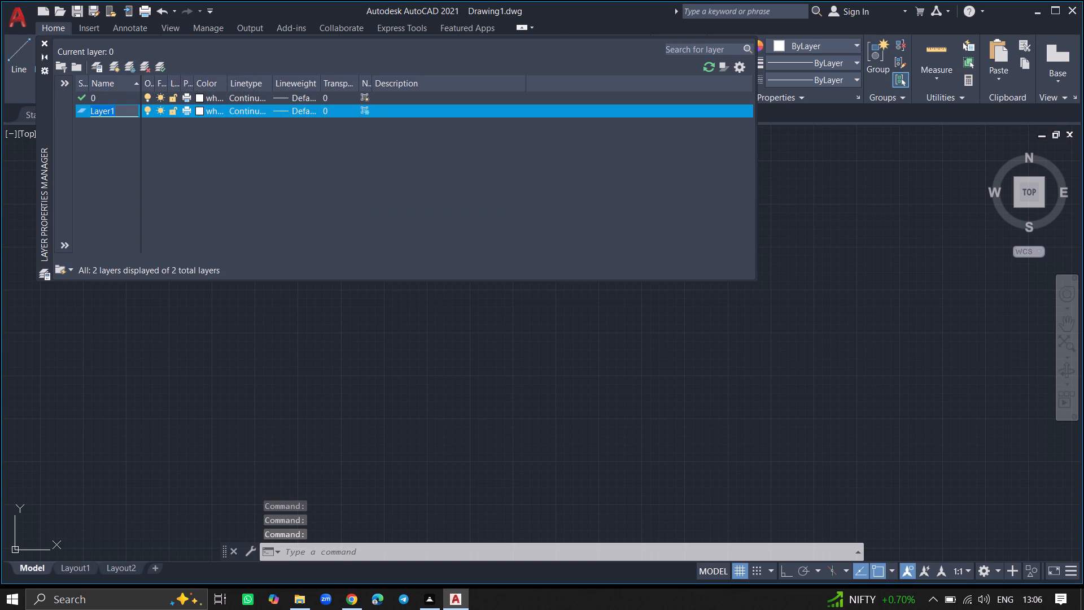
click(123, 106)
key(BackSpace)
key(BackSpace)
key(BackSpace)
key(BackSpace)
key(BackSpace)
key(BackSpace)
key(BackSpace)
key(BackSpace)
key(BackSpace)
key(BackSpace)
key(BackSpace)
key(BackSpace)
key(BackSpace)
key(BackSpace)
key(BackSpace)
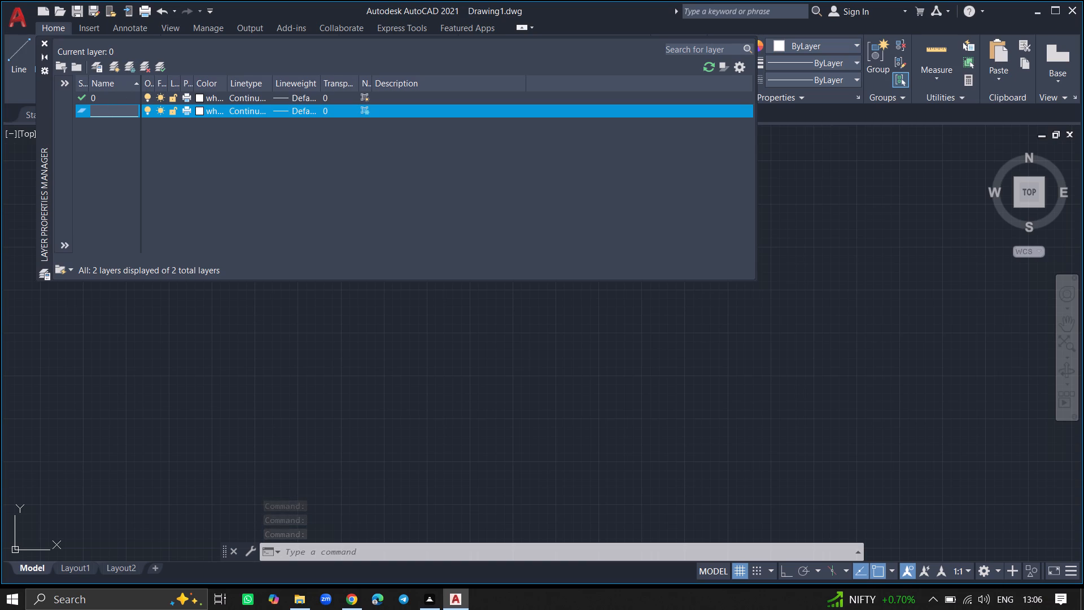
text(wall)
key(s)
click(121, 136)
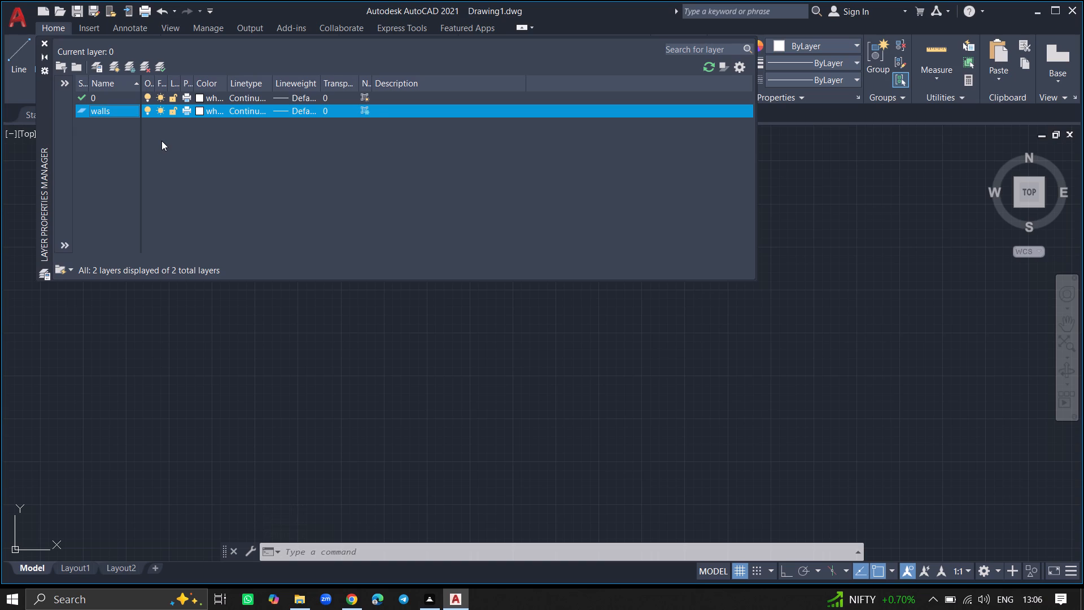
Set the walls layer's color to index color 80 and toggle its new-viewport freeze setting.
click(200, 110)
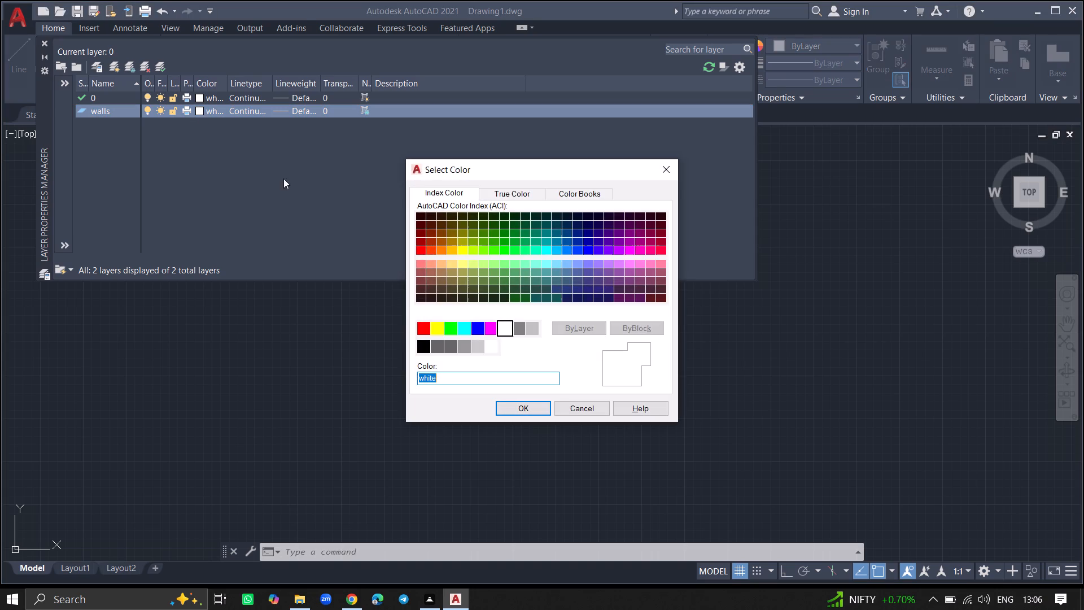
click(493, 251)
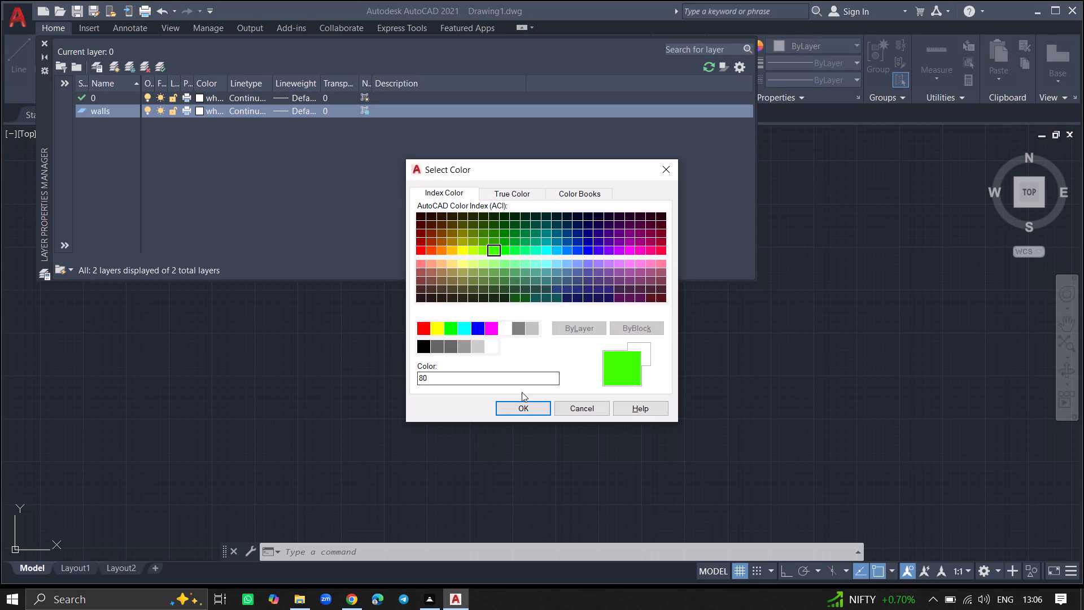
click(522, 406)
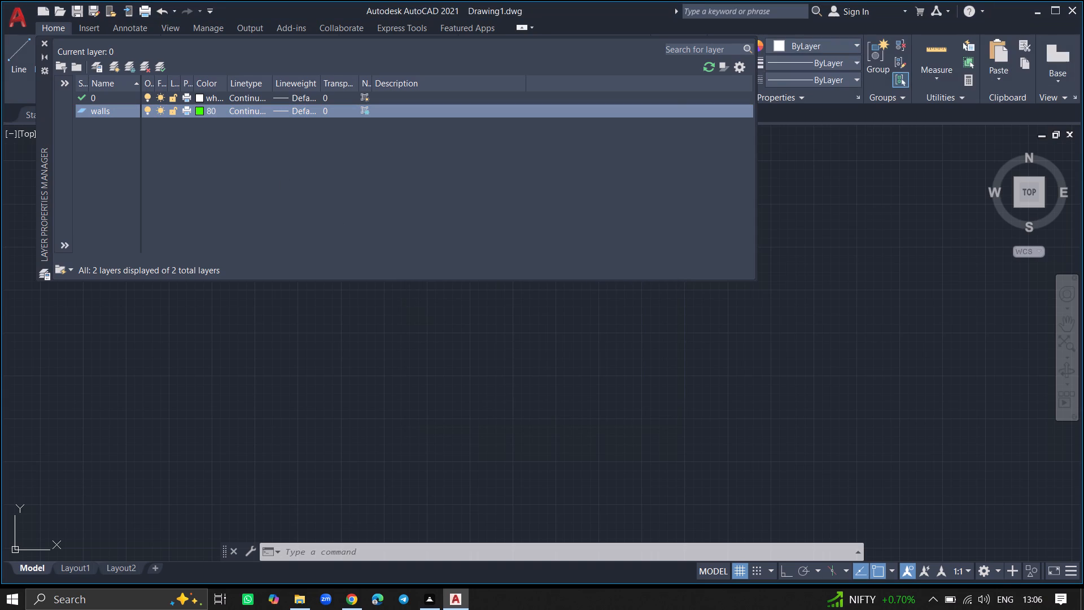
click(363, 108)
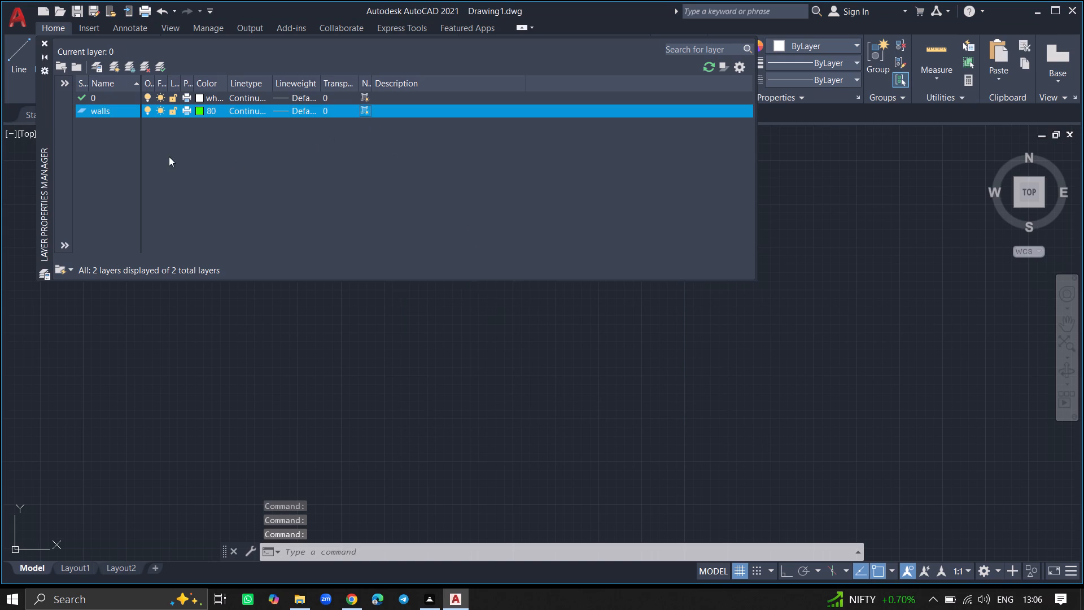
Create another layer frozen in all viewports and name it doors.
click(129, 66)
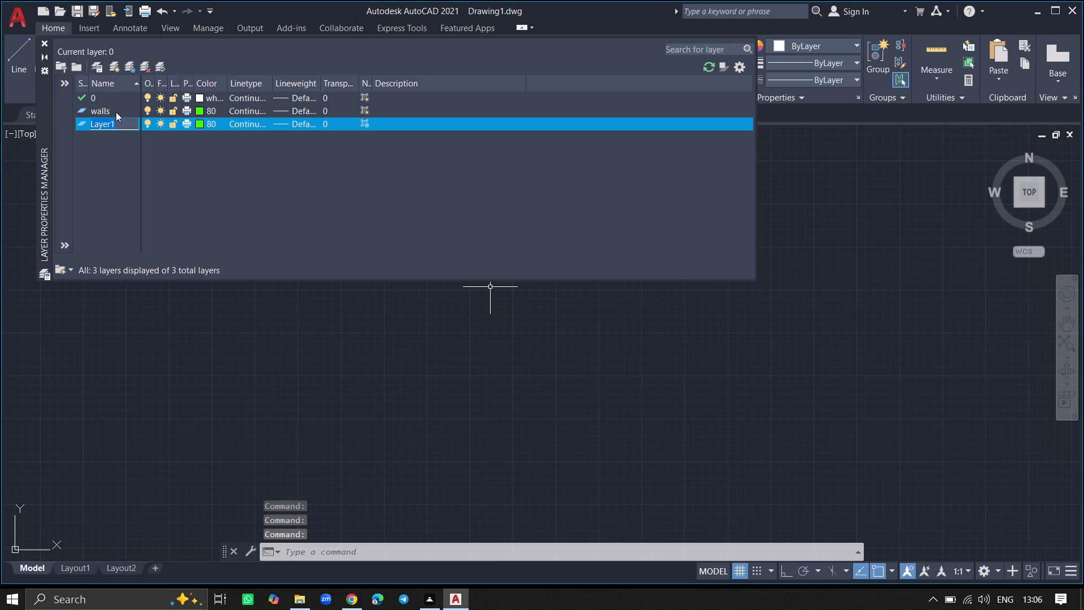
click(116, 117)
click(116, 117)
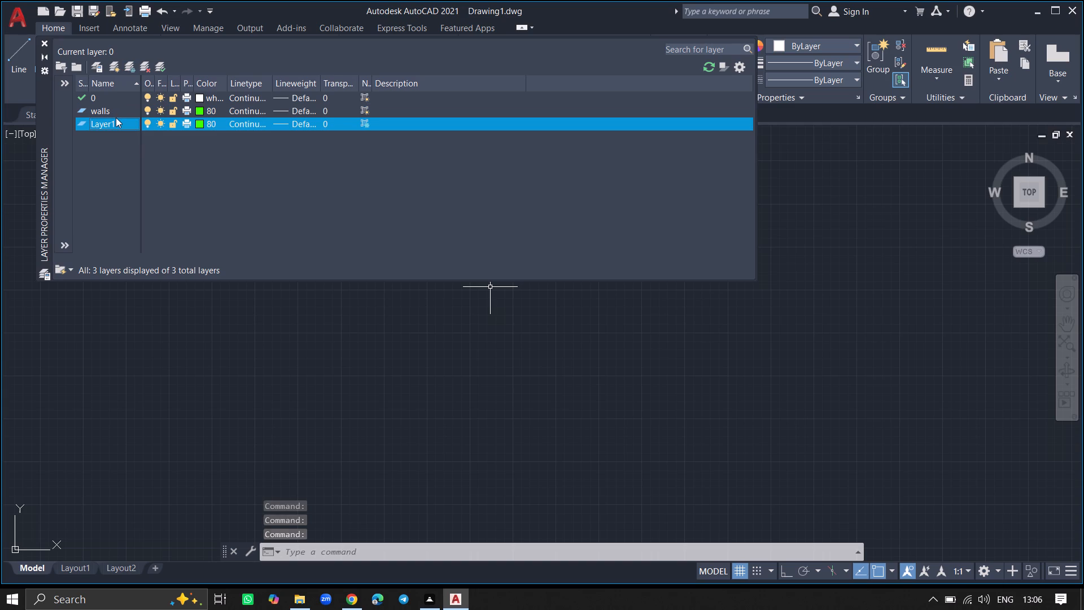
click(116, 117)
key(BackSpace)
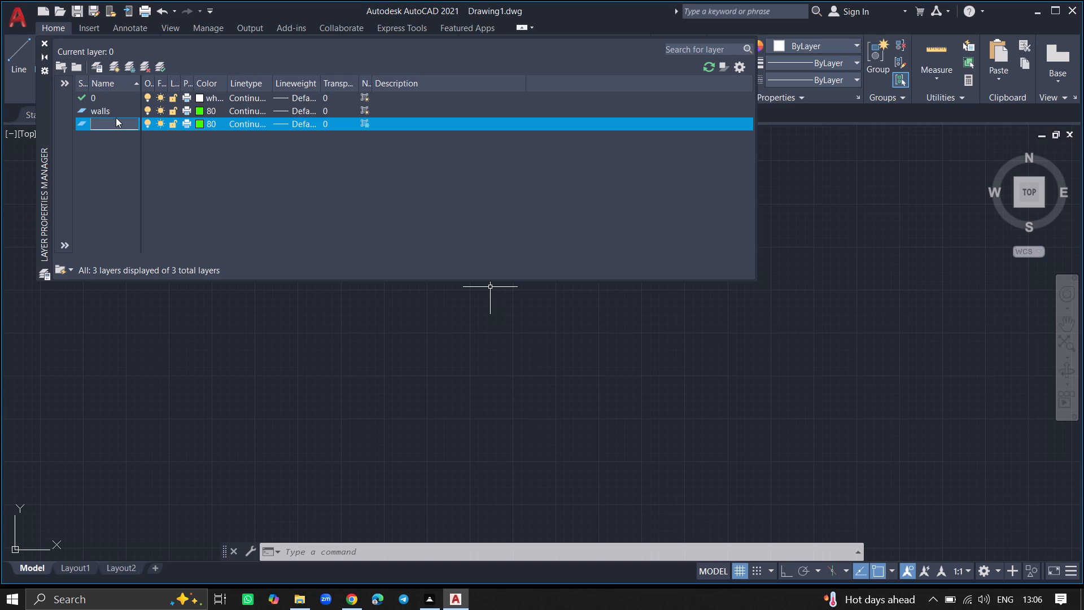
key(d)
text(oors)
click(112, 196)
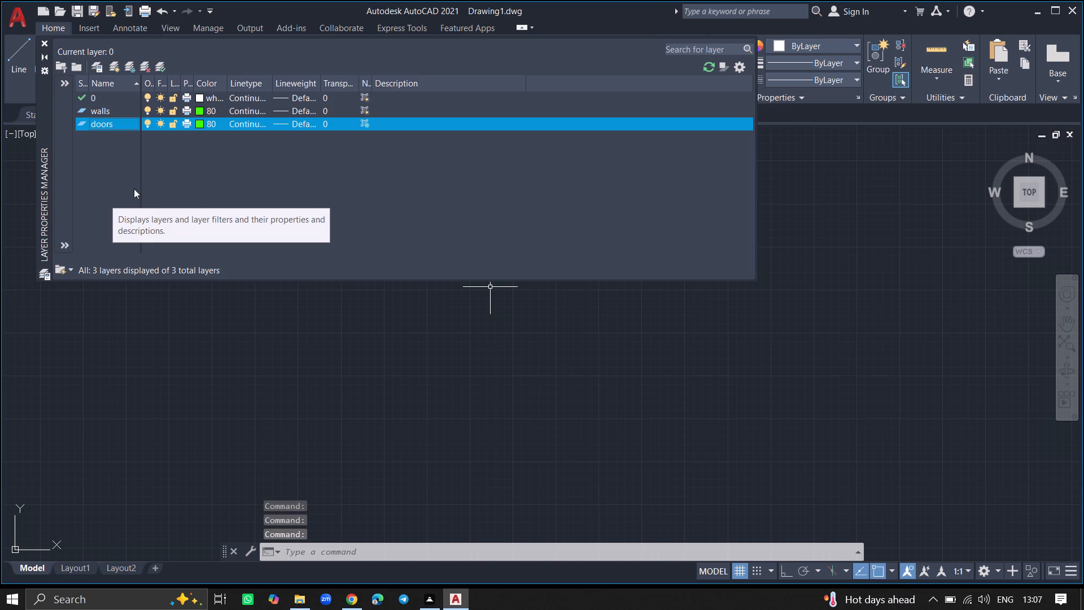
Set the doors layer's color to index color 30 and turn off its new-viewport freeze setting.
click(199, 121)
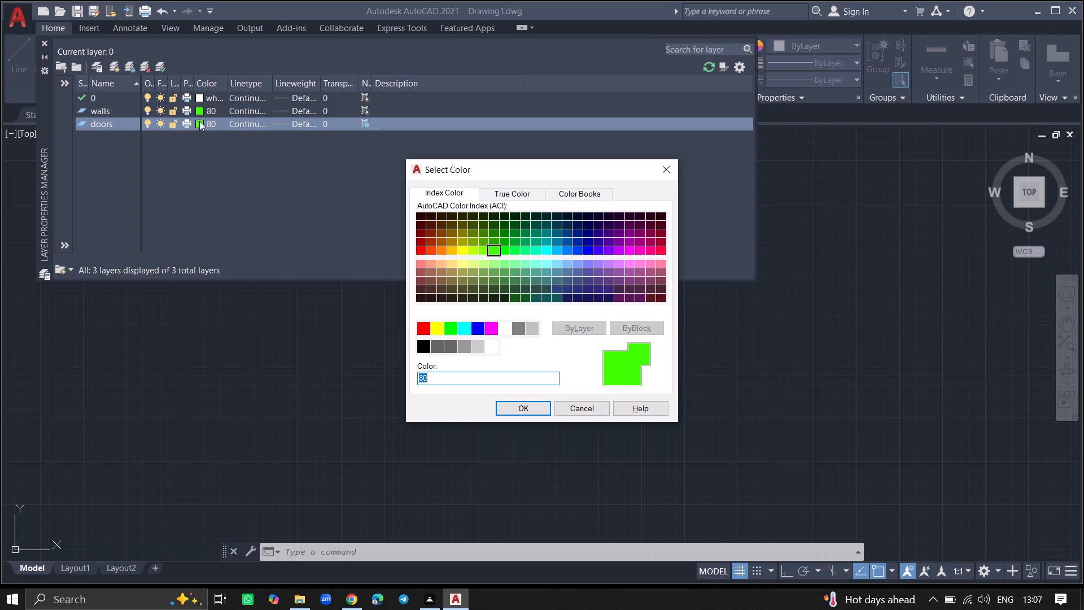
click(199, 121)
click(440, 250)
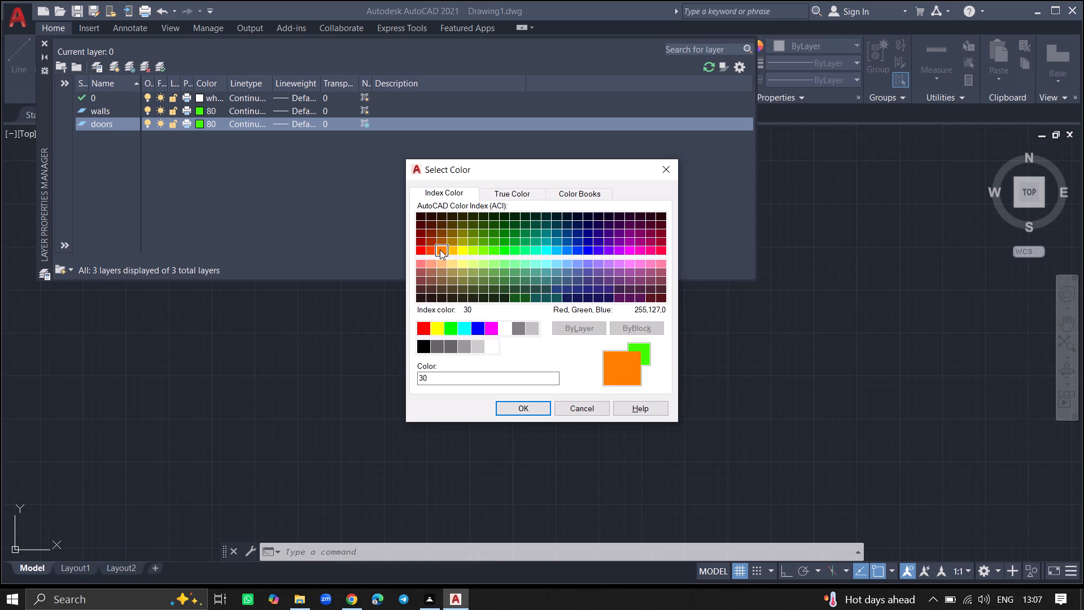
click(511, 405)
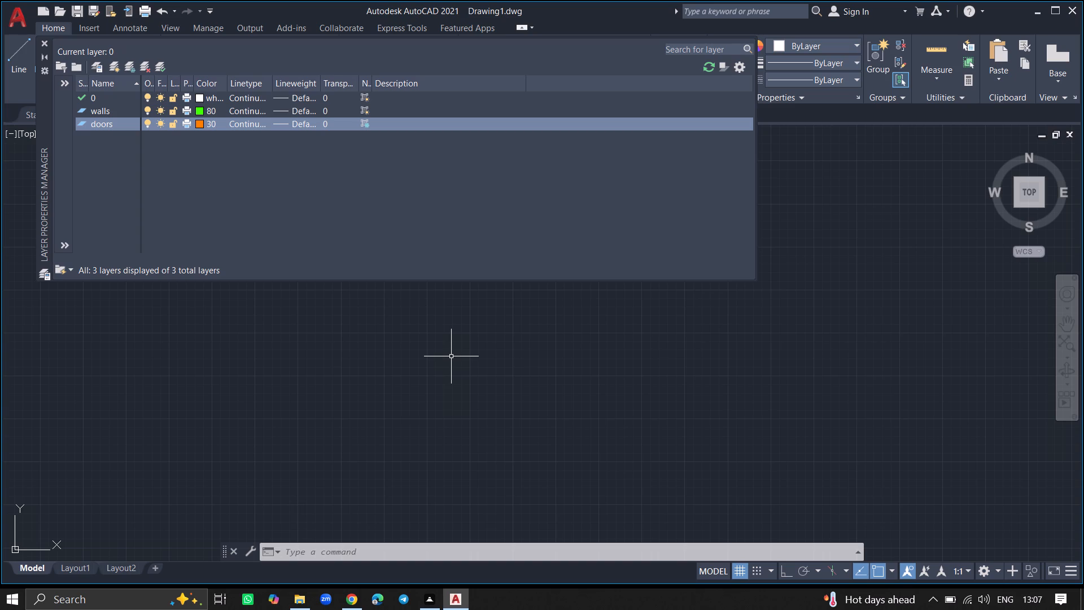
click(364, 122)
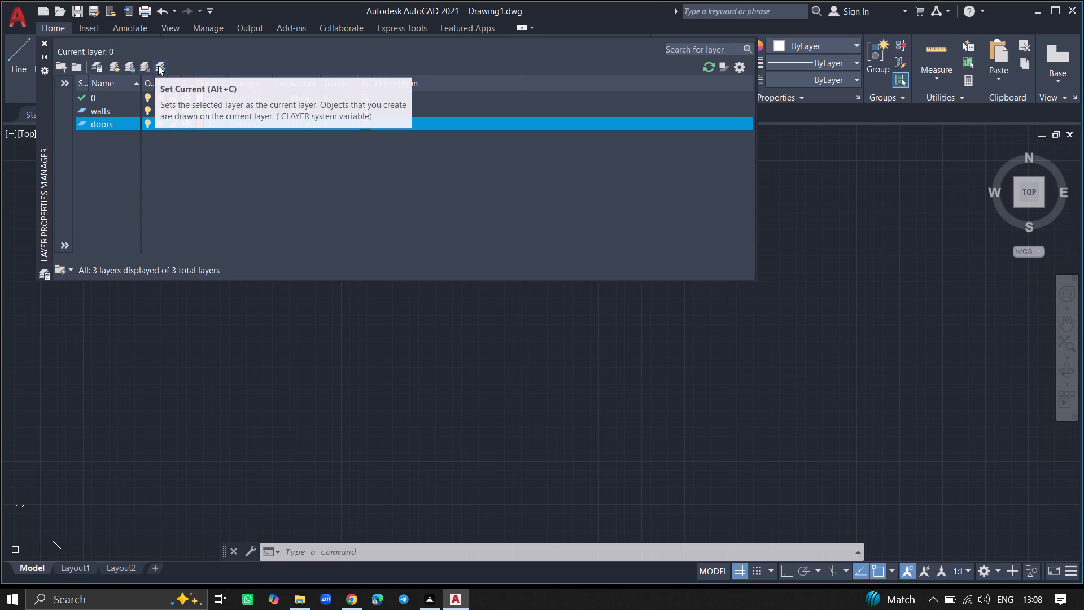
Create another new layer frozen in all viewports and name it window.
click(129, 63)
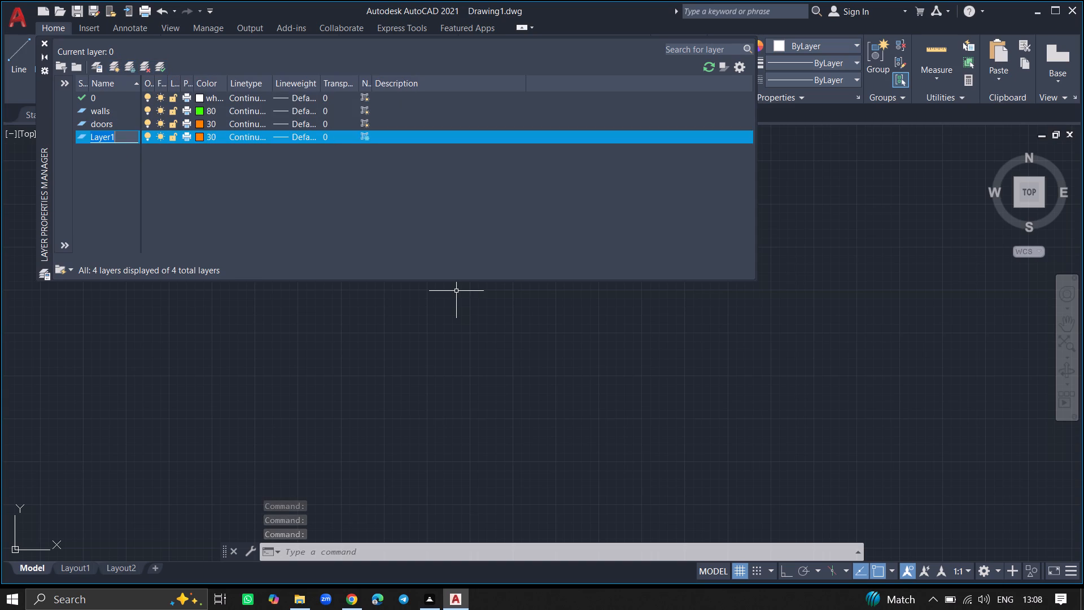
key(BackSpace)
key(BackSpace)
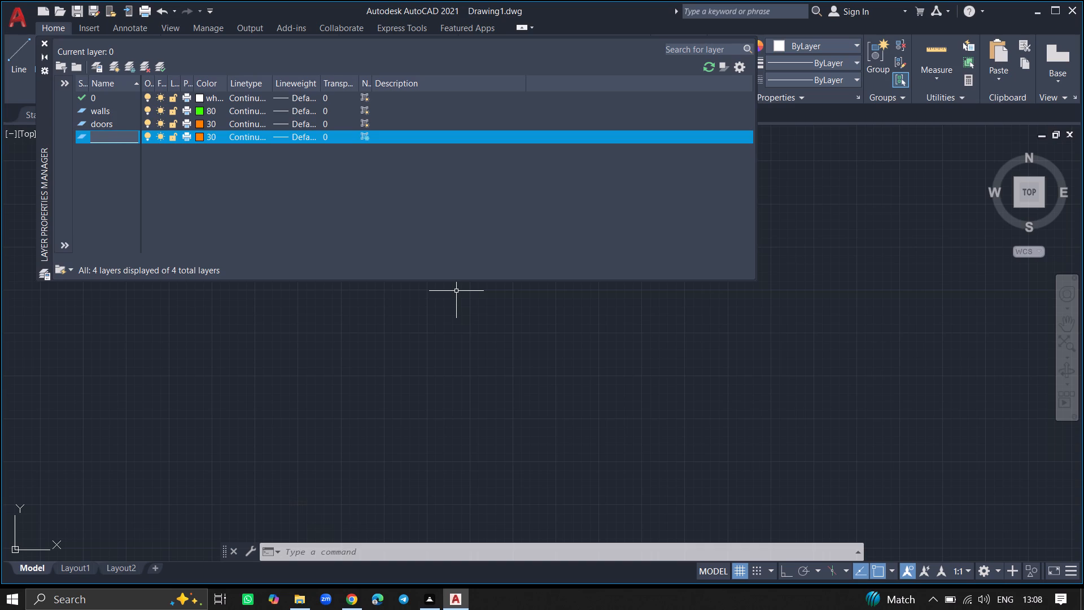
key(w)
key(i)
text(ndow)
click(213, 167)
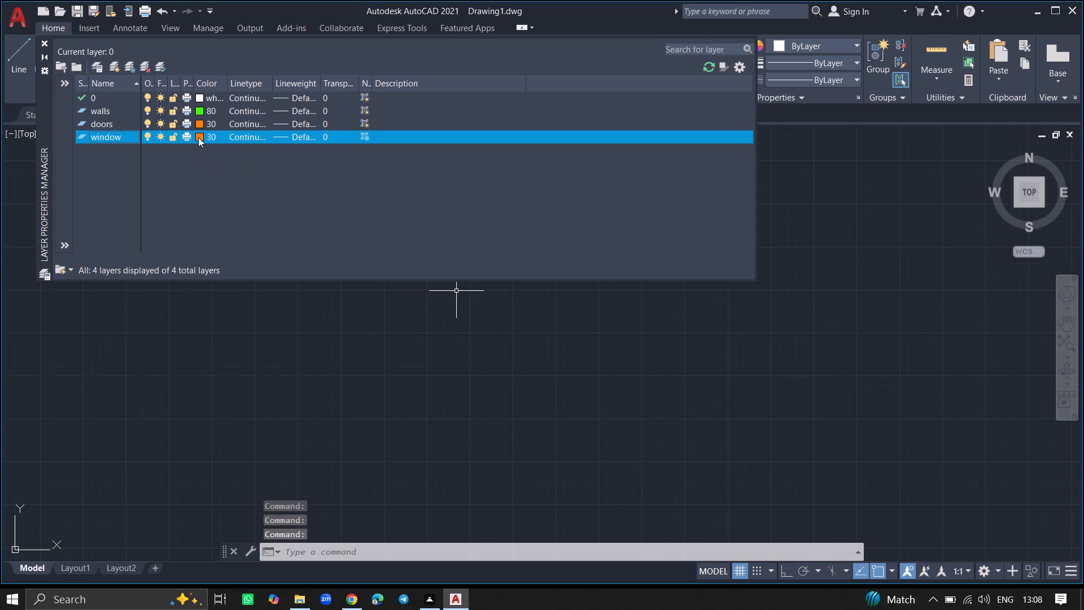
Set the window layer's color to index color 140.
click(198, 137)
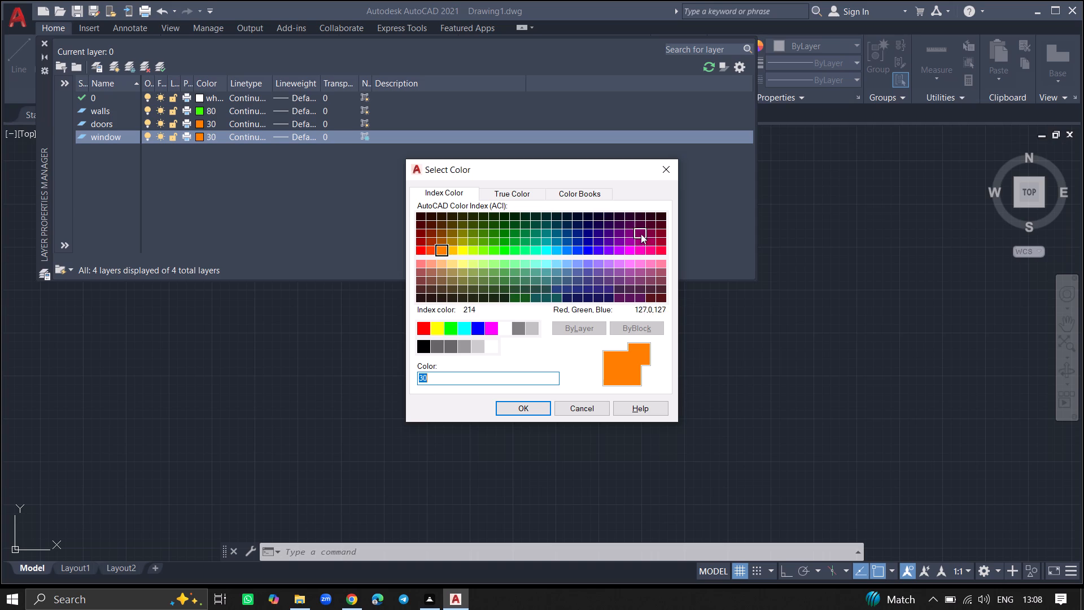
click(558, 254)
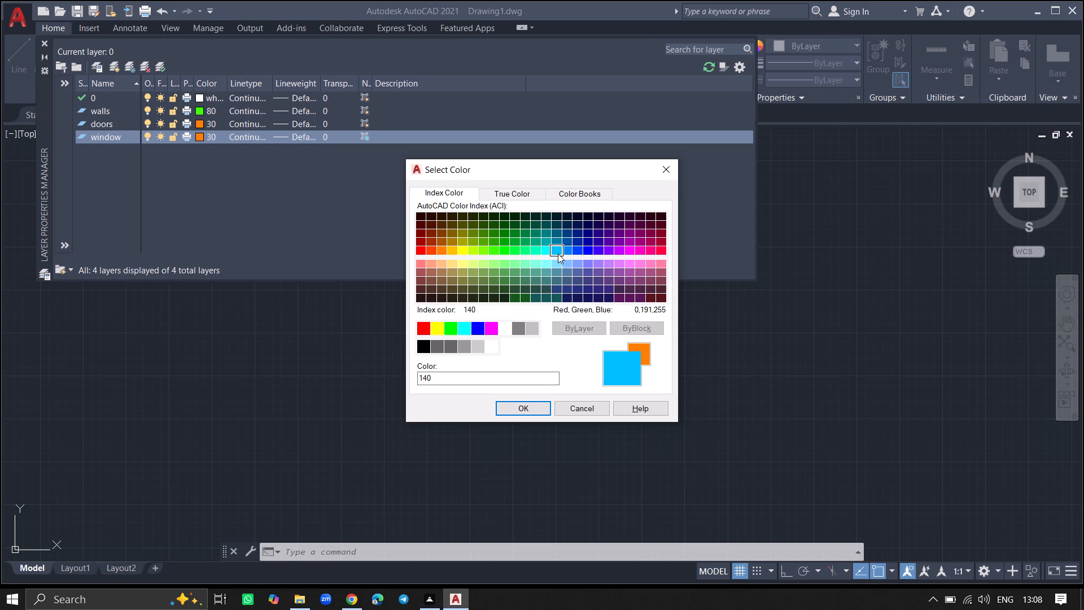
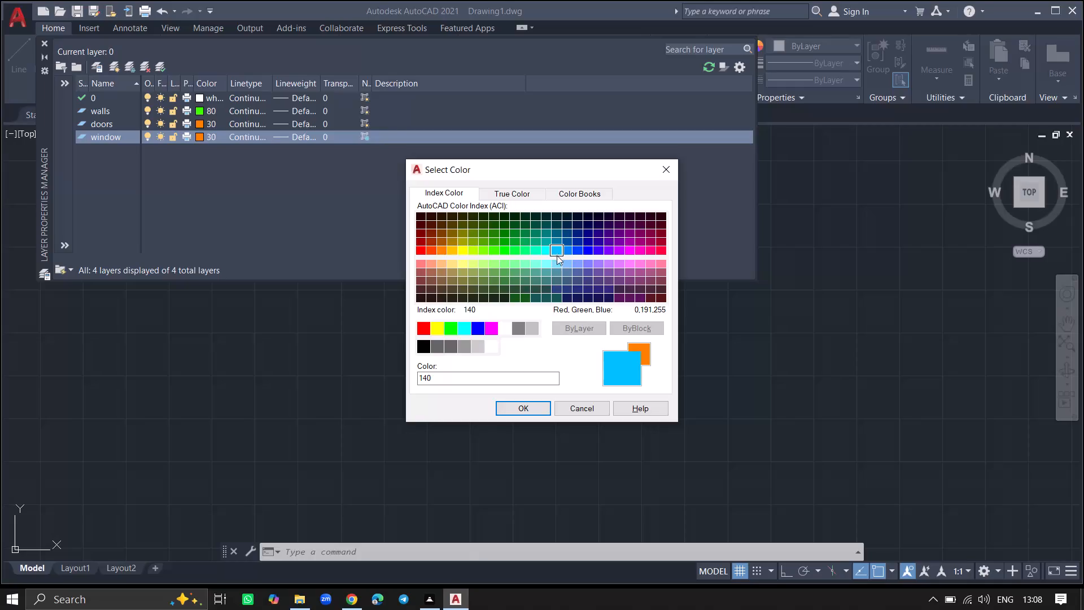
Set the window layer's color to index color 190 and turn off its new-viewport freeze setting.
click(611, 252)
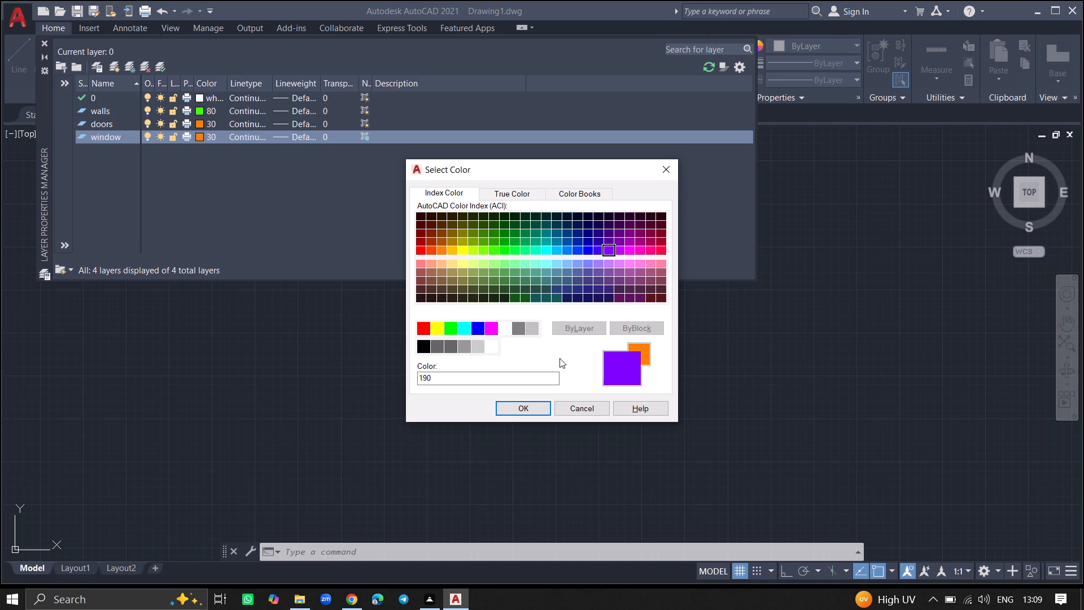
click(539, 406)
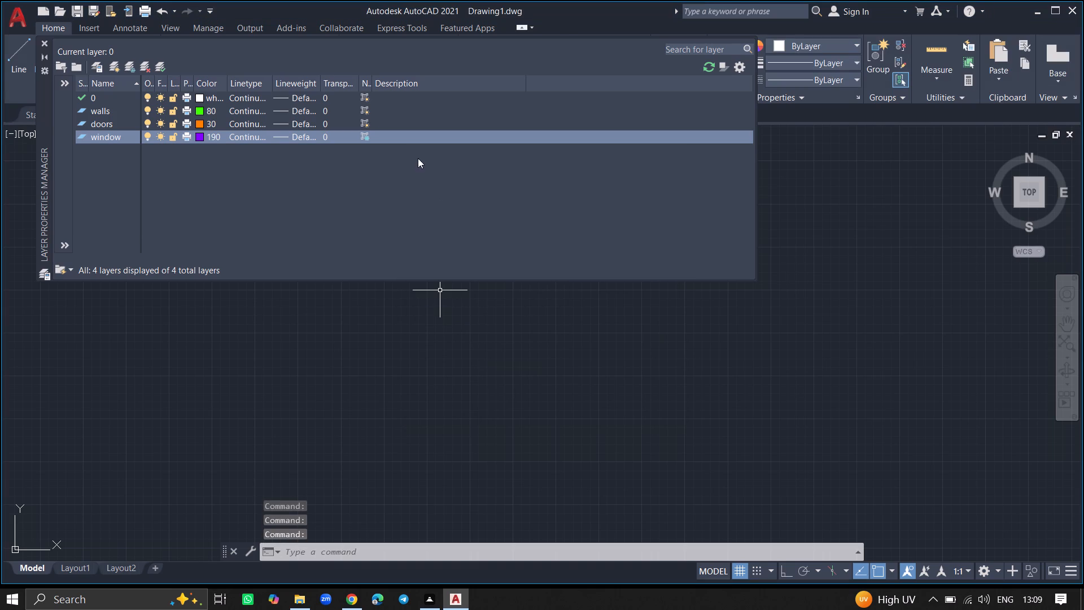
click(362, 134)
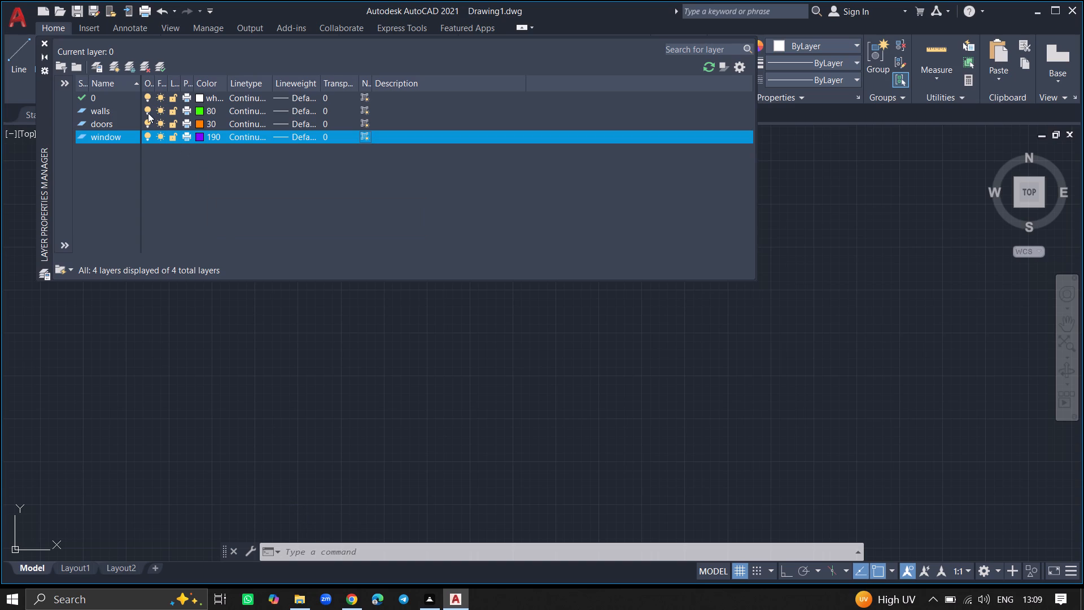
Create another new layer frozen in all viewports and name it furniture.
click(129, 66)
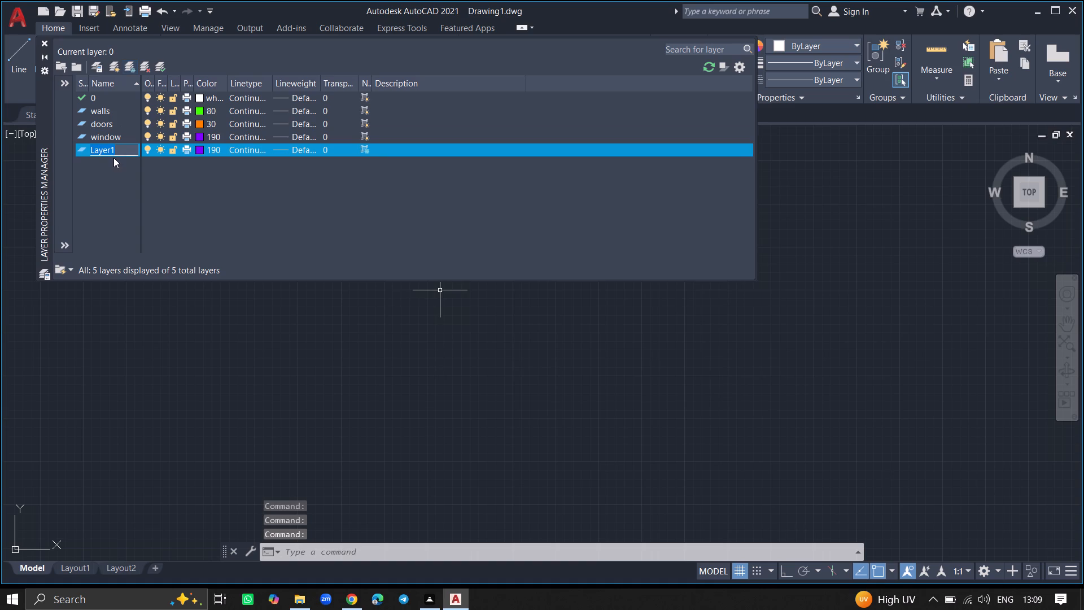
click(117, 149)
key(BackSpace)
key(BackSpace)
key(BackSpace)
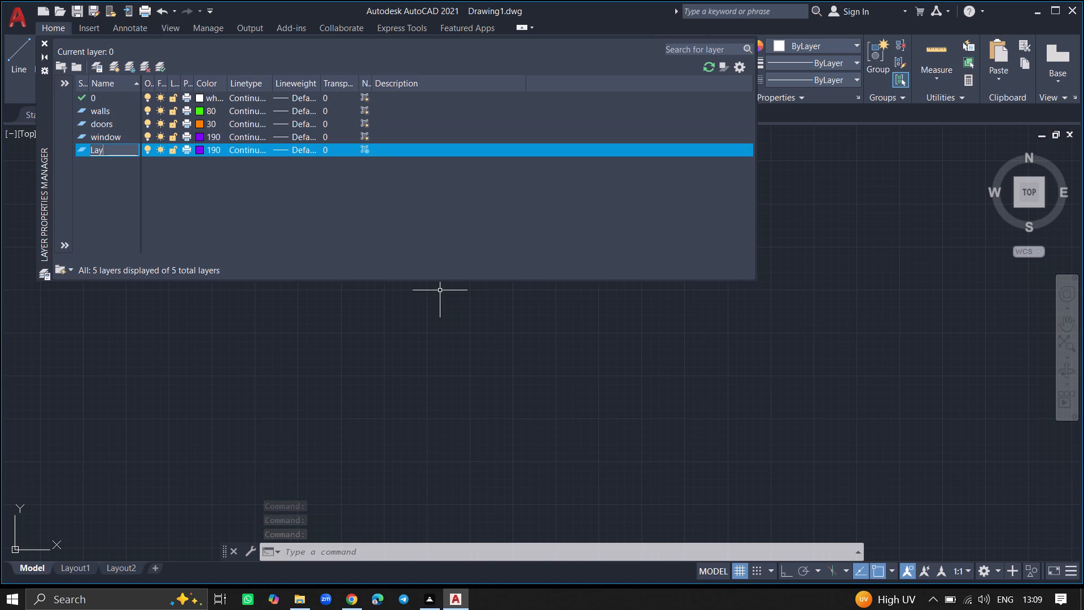
key(BackSpace)
key(BackSpace)
key(BackSpace)
key(BackSpace)
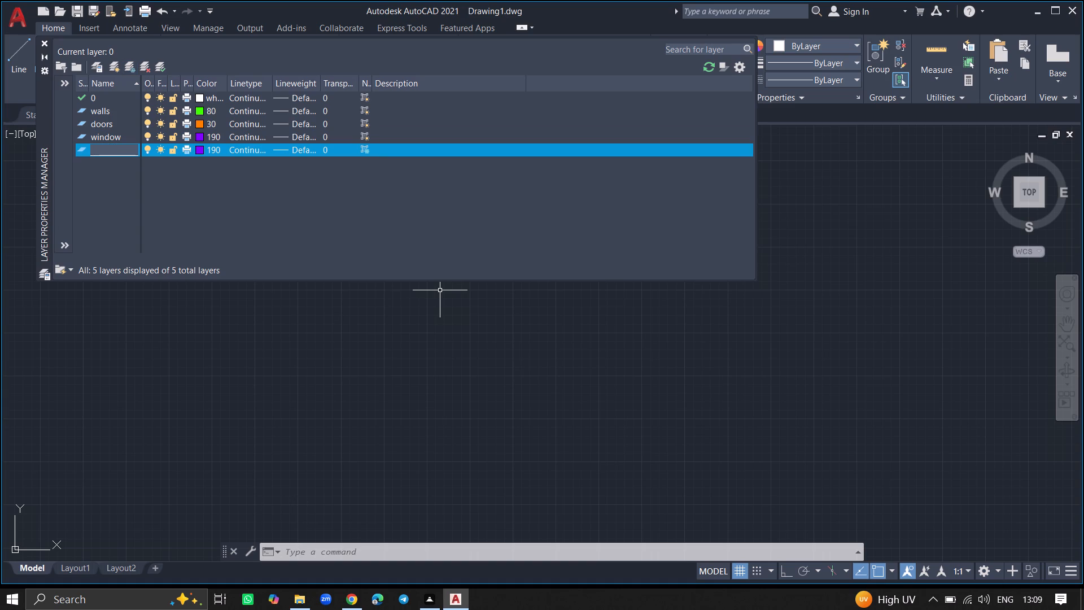
text(fu)
key(r)
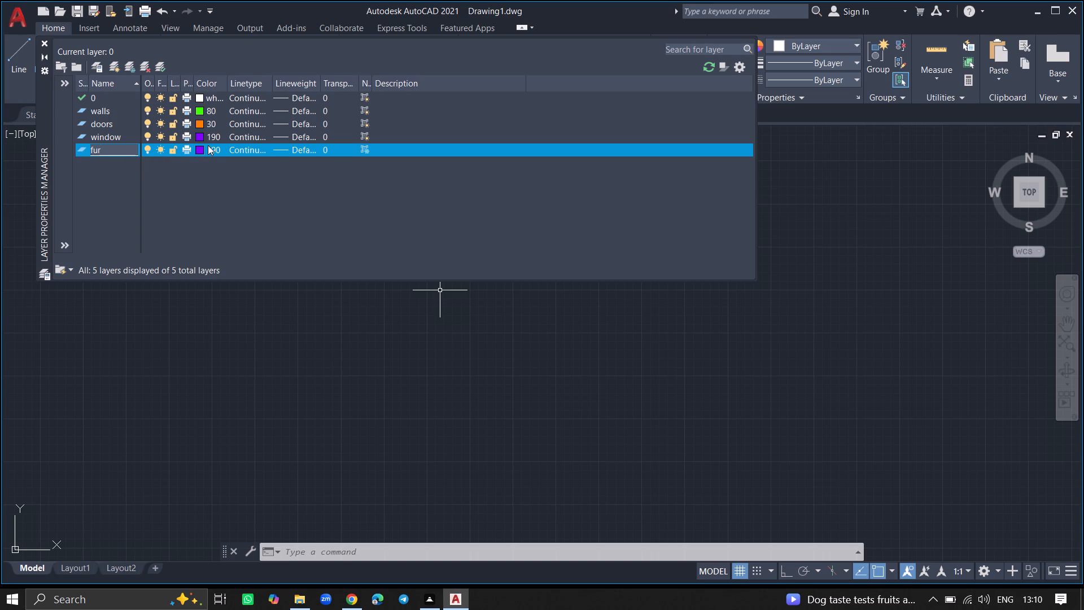
click(112, 150)
text(ni)
text(ture)
click(193, 205)
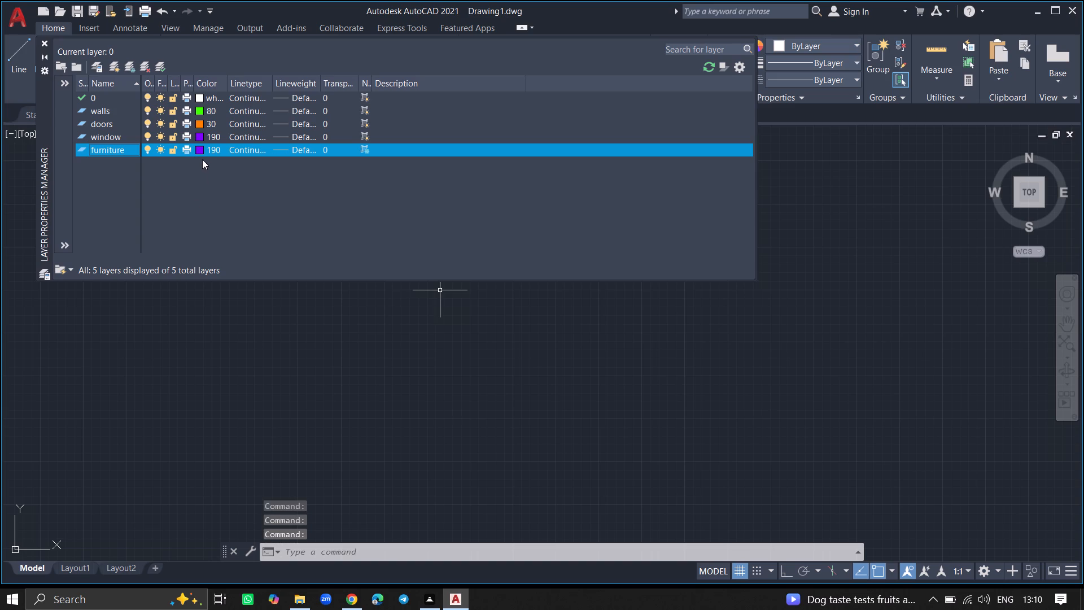
Set the furniture layer's color to index color 140 and turn off its new-viewport freeze setting.
click(201, 148)
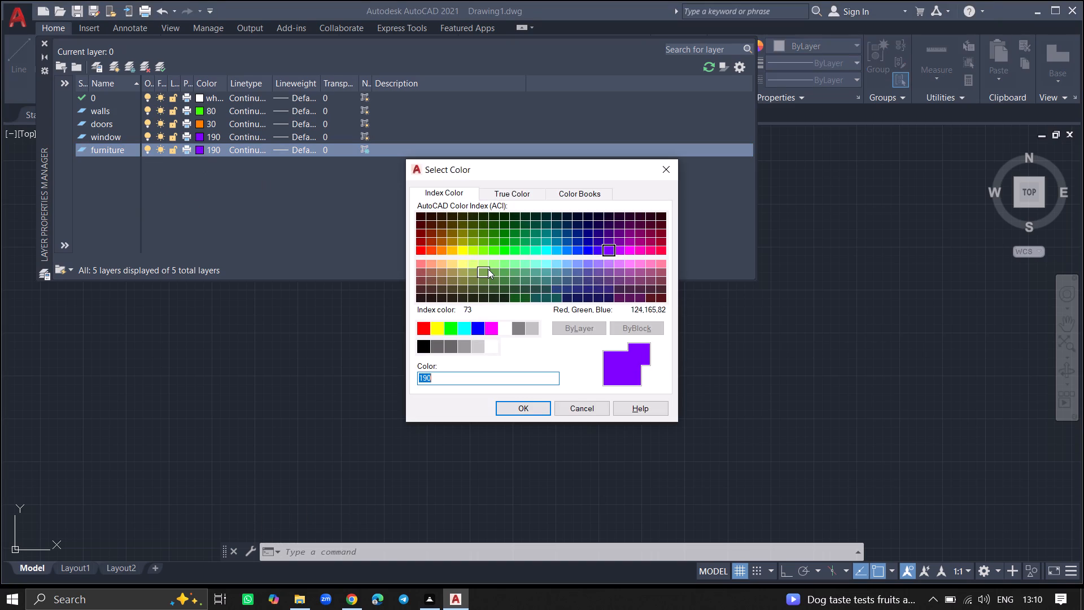
click(554, 249)
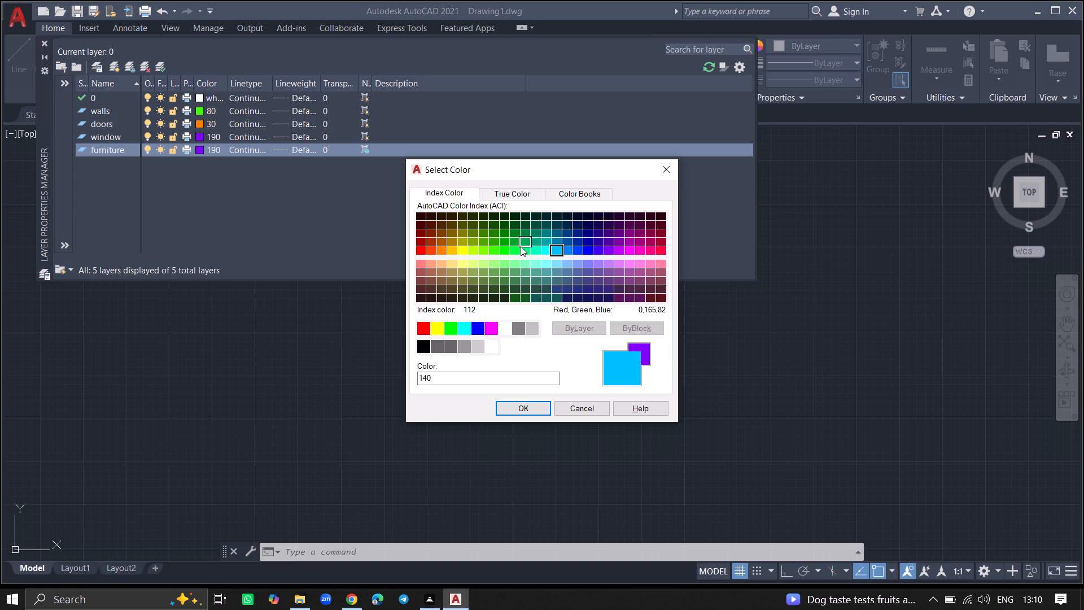
click(539, 406)
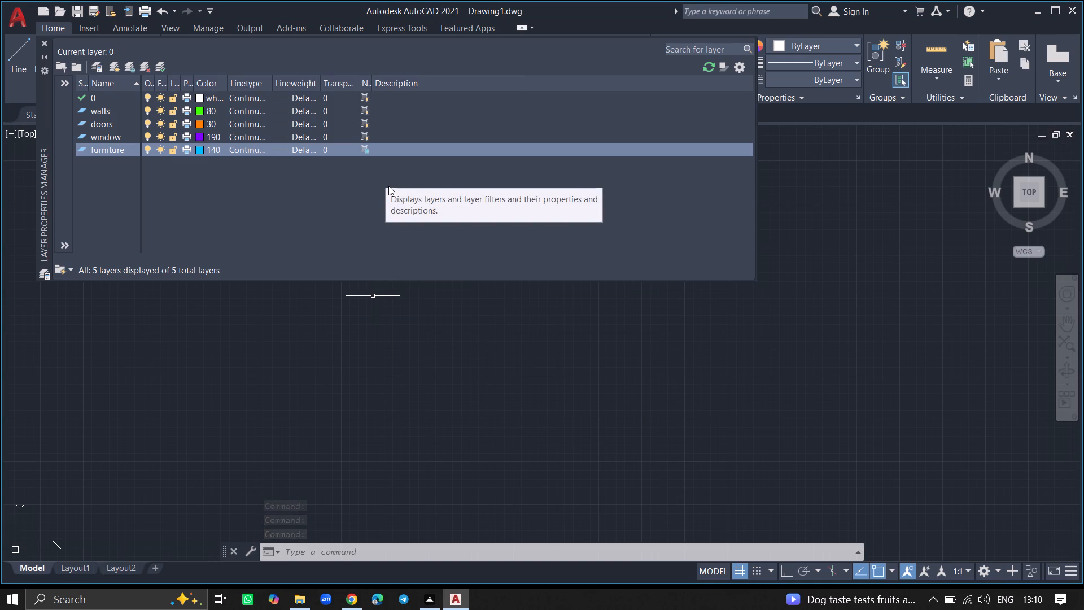
click(366, 149)
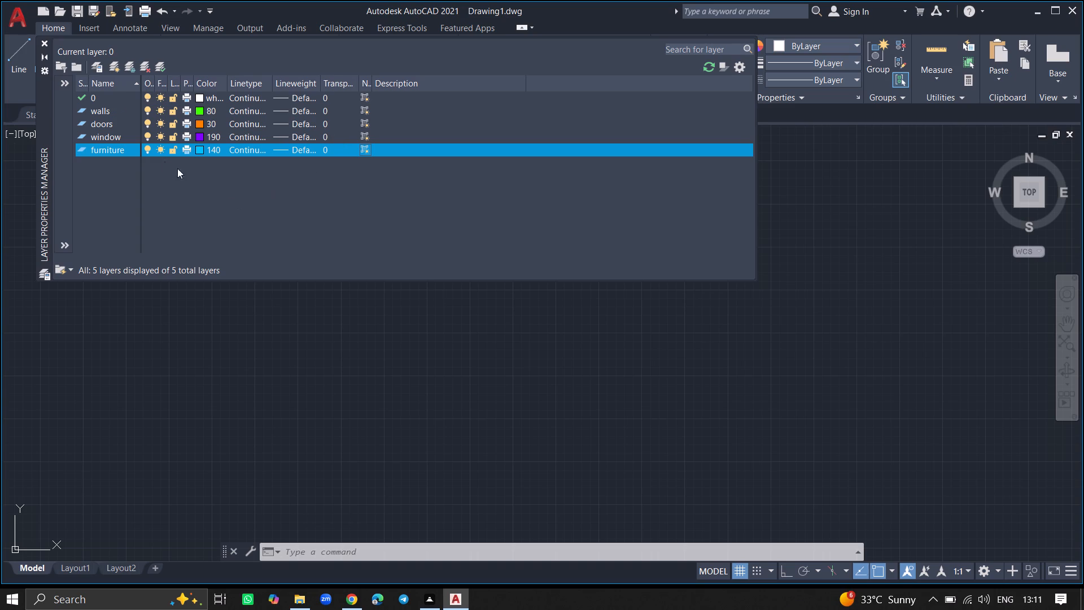
Create another new layer frozen in all viewports and name it text.
click(128, 66)
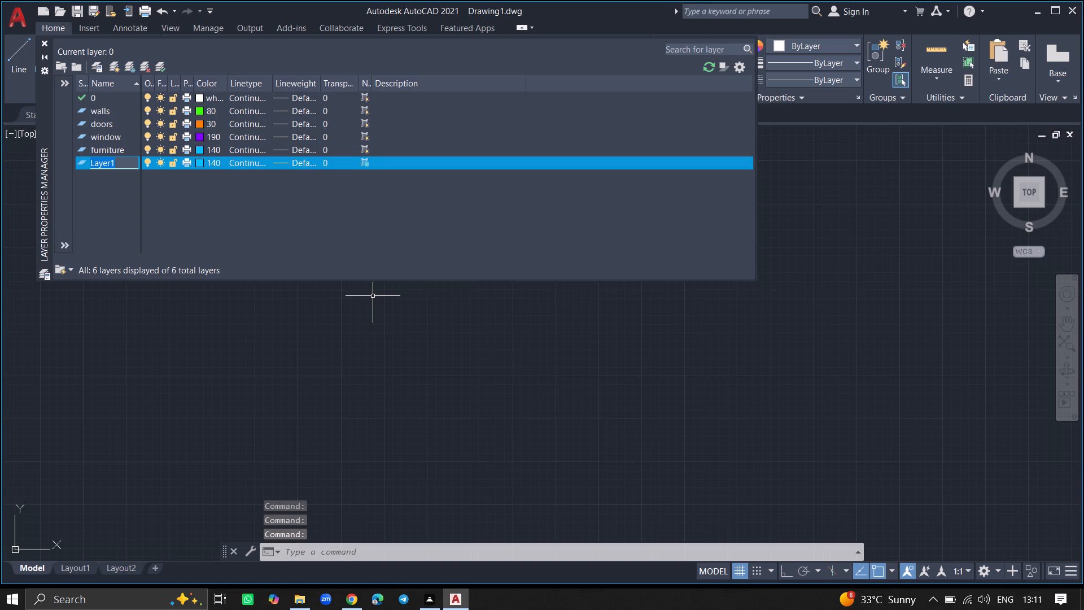
click(130, 162)
key(BackSpace)
key(BackSpace)
key(BackSpace)
key(BackSpace)
key(BackSpace)
key(BackSpace)
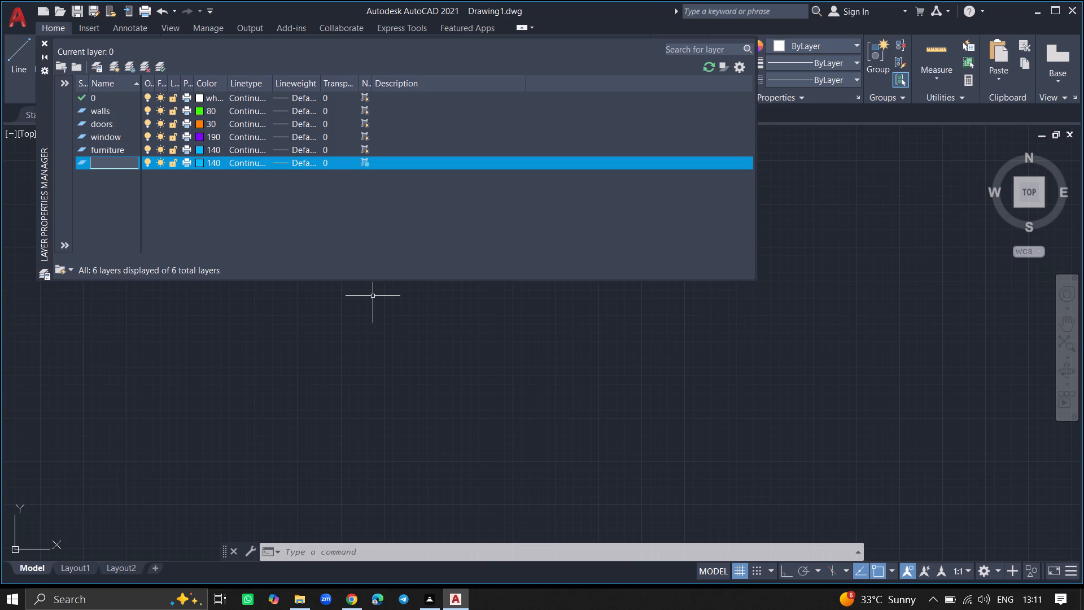
text(text)
click(125, 200)
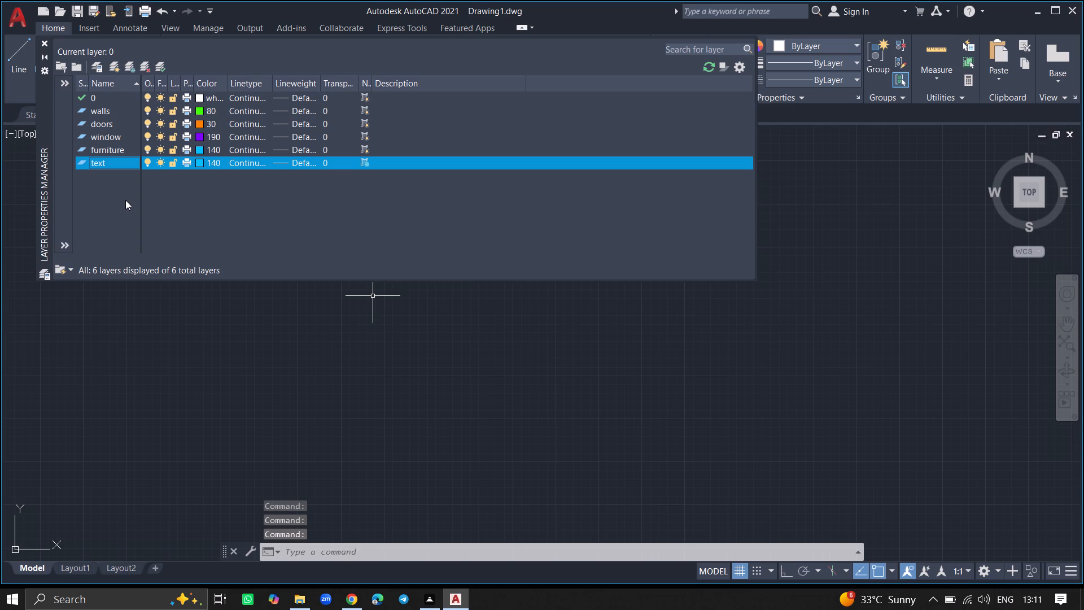
Set the text layer's color to index color 10 and turn off its new-viewport freeze setting.
click(199, 161)
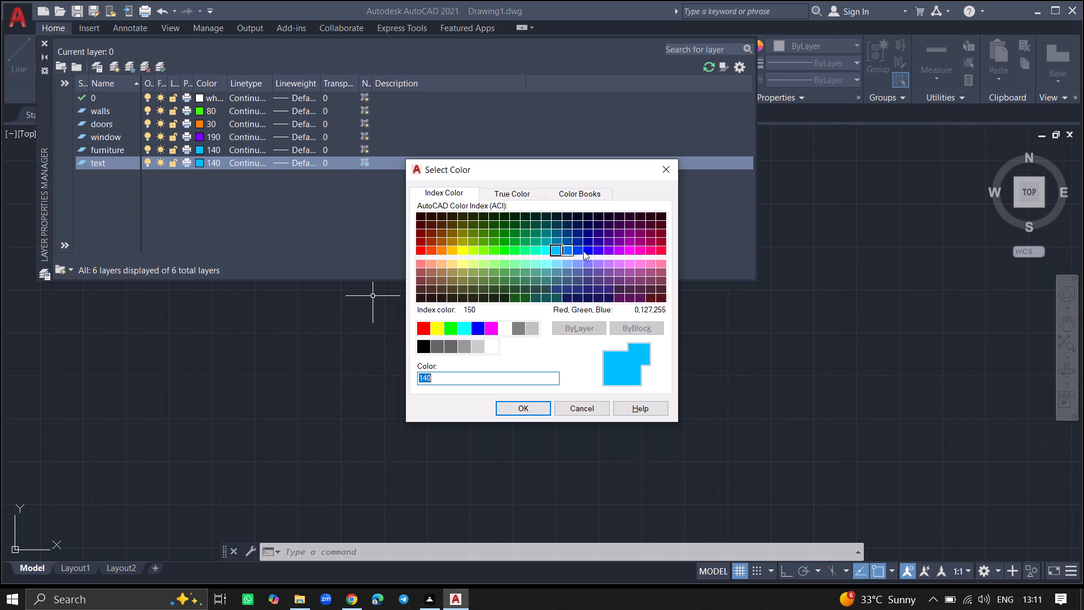
click(419, 248)
click(419, 251)
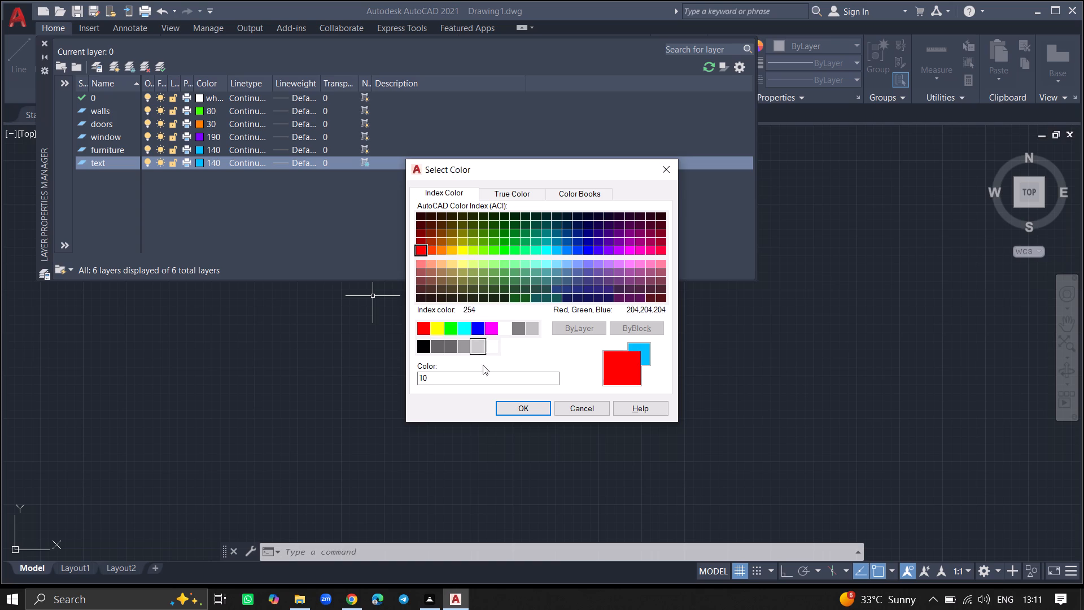
click(514, 408)
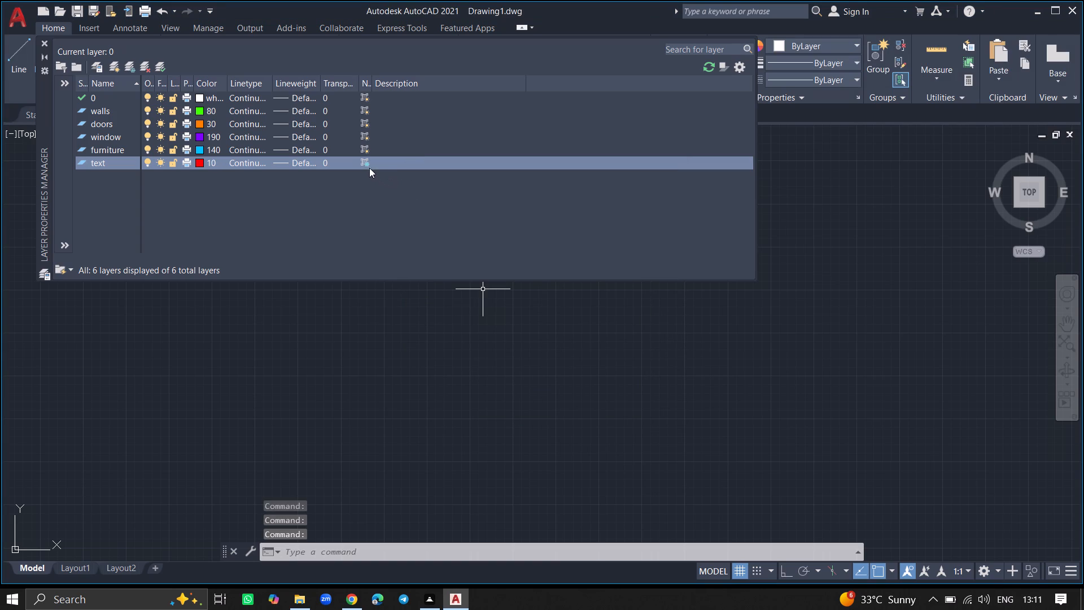
click(366, 162)
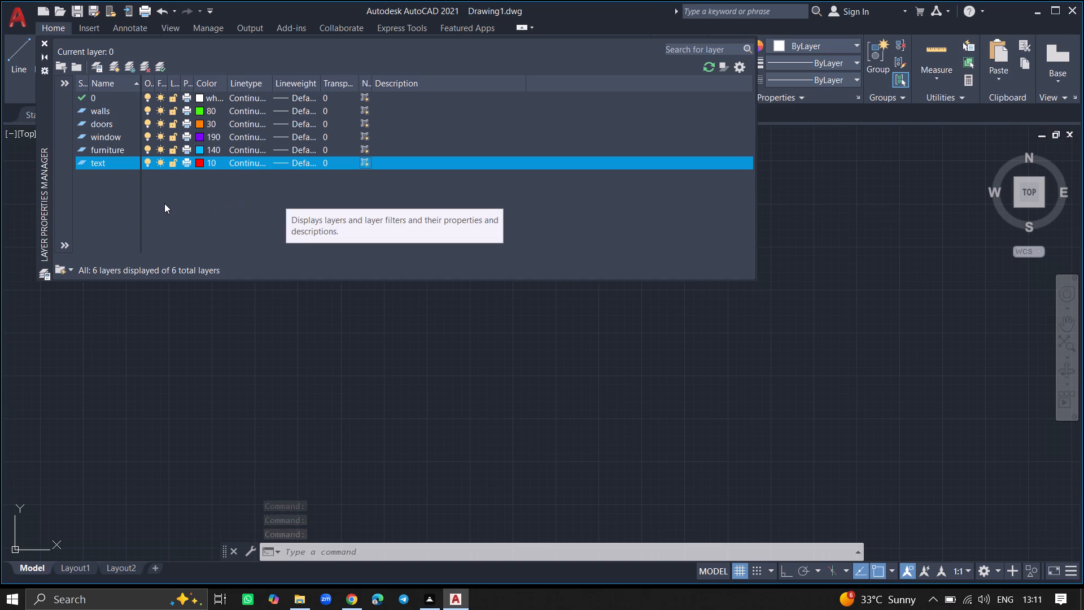
Create another new layer frozen in all viewports and name it dimension.
click(129, 63)
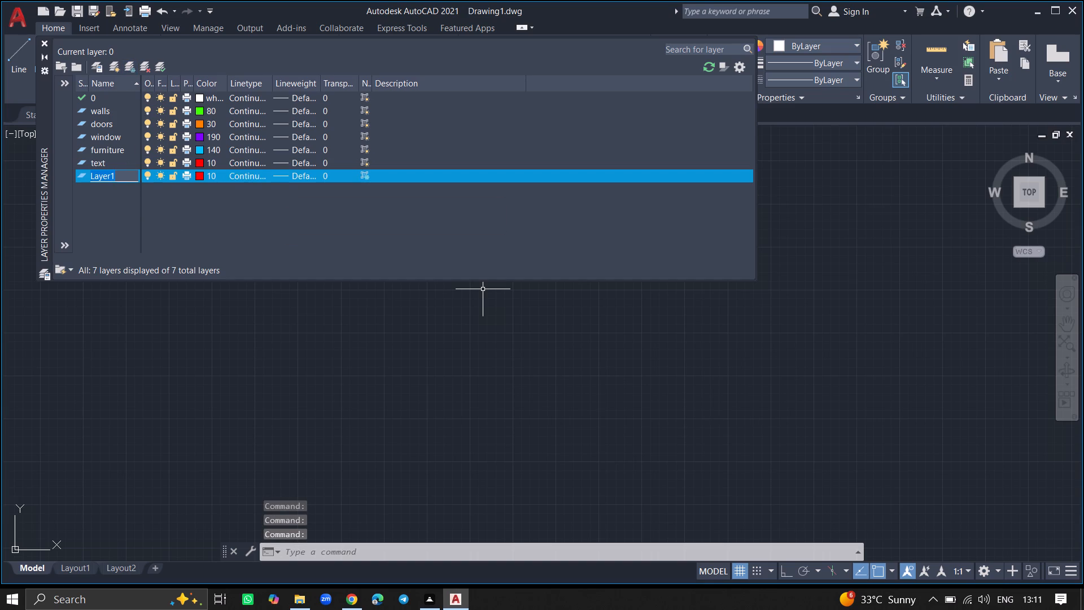
click(126, 173)
key(BackSpace)
key(BackSpace)
key(BackSpace)
key(BackSpace)
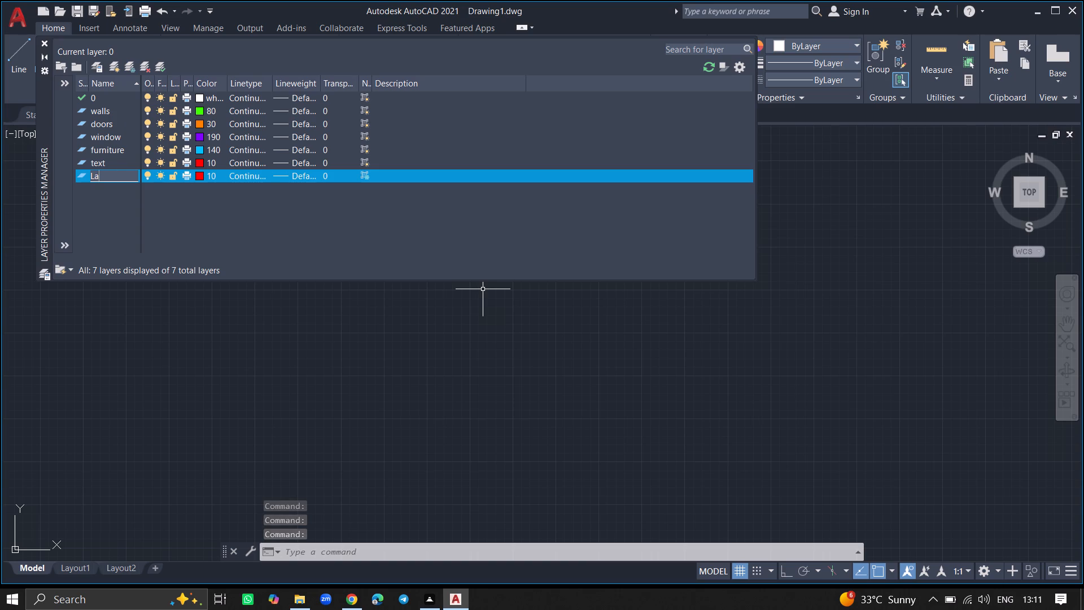
key(BackSpace)
key(BackSpace)
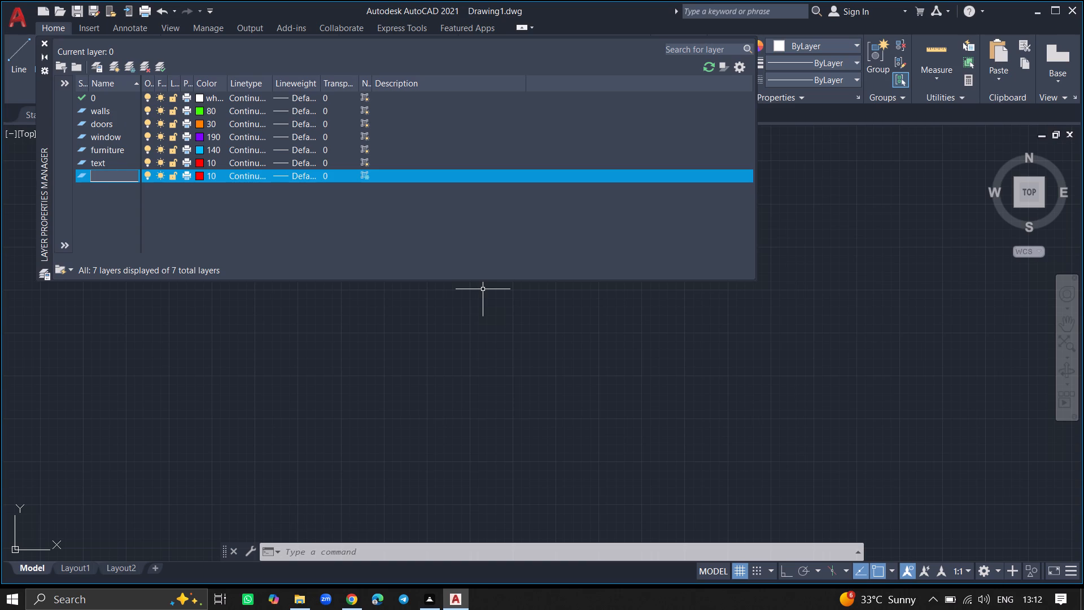
text(dimension)
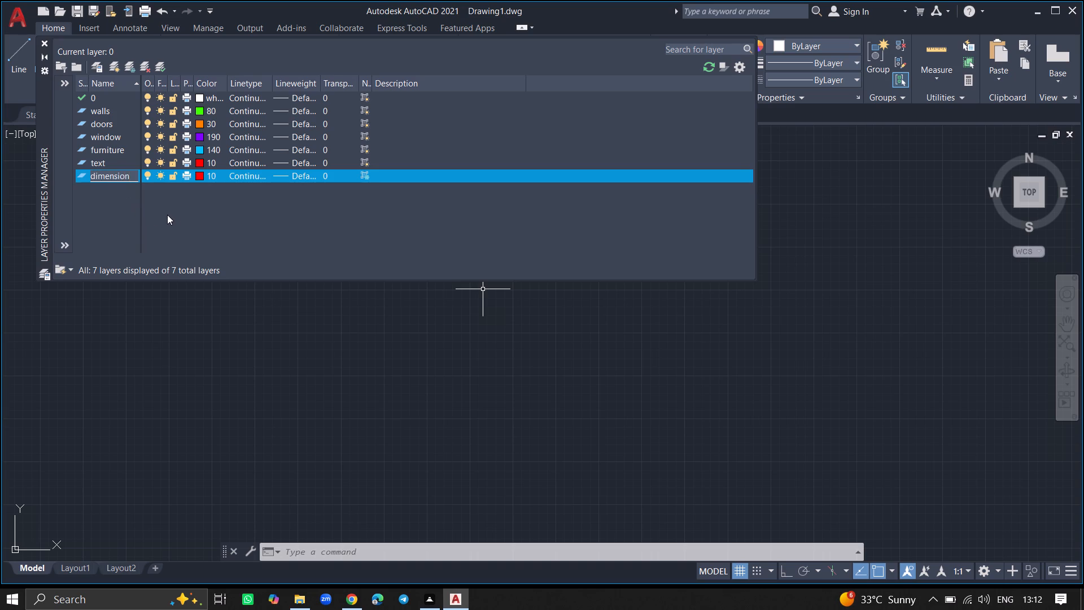
click(180, 216)
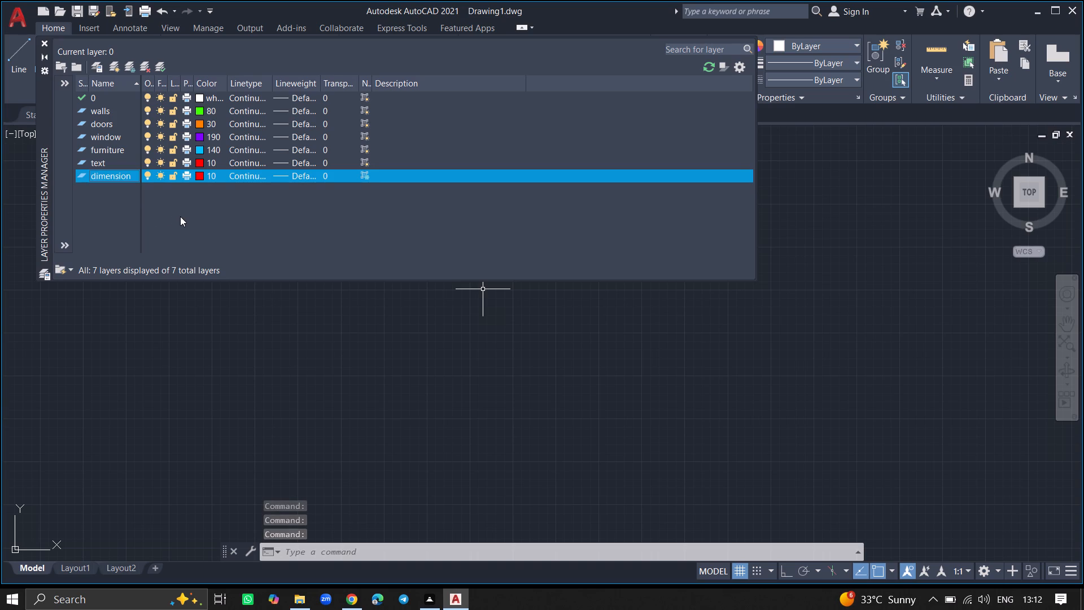
Set the dimension layer's color to yellow and turn off its new-viewport freeze setting.
click(197, 171)
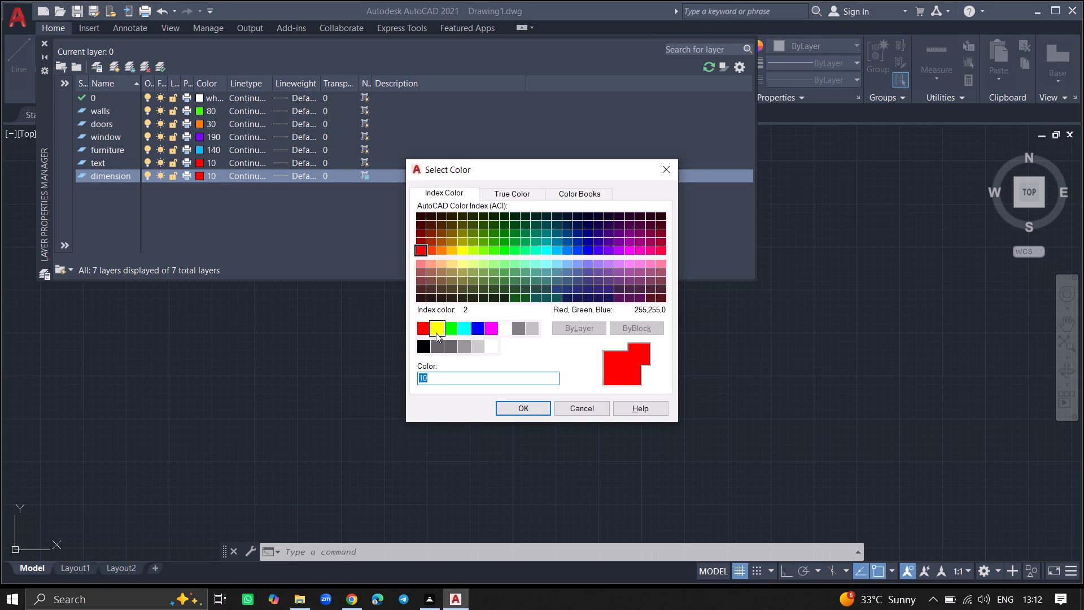
click(436, 333)
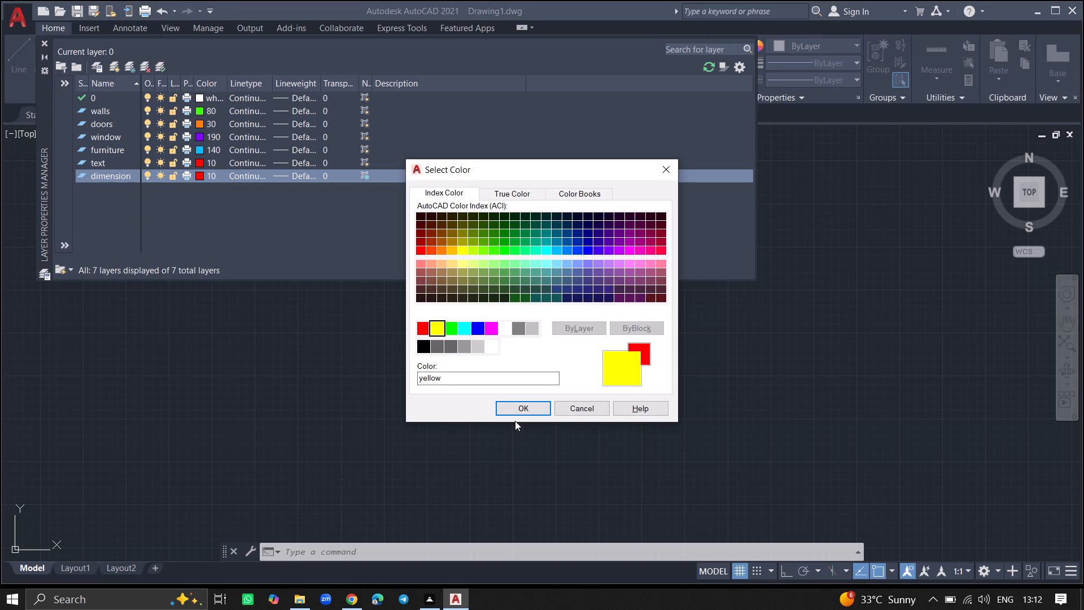
click(517, 409)
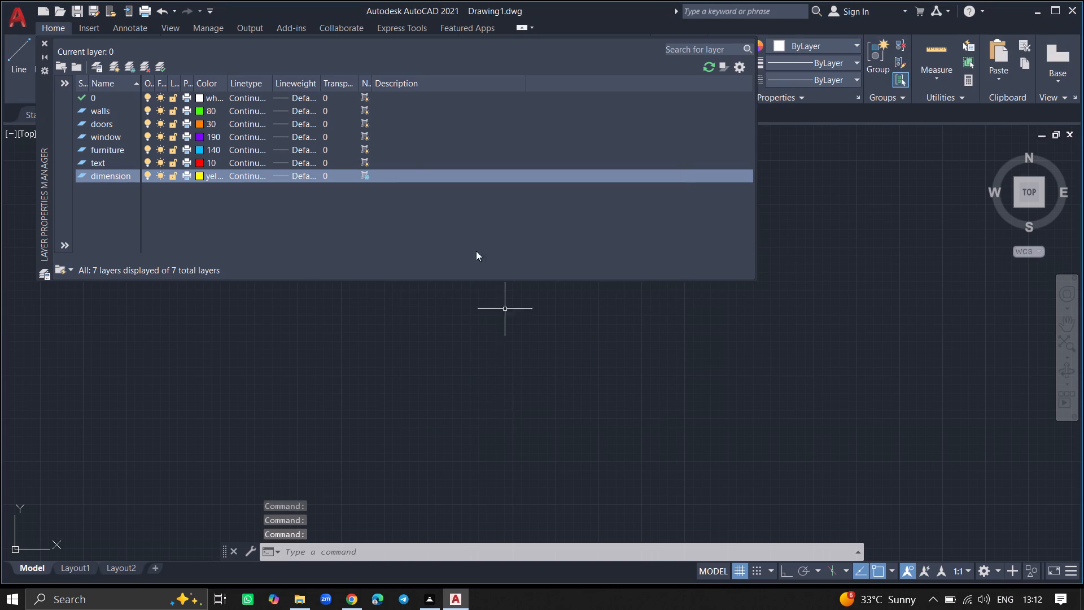
click(364, 171)
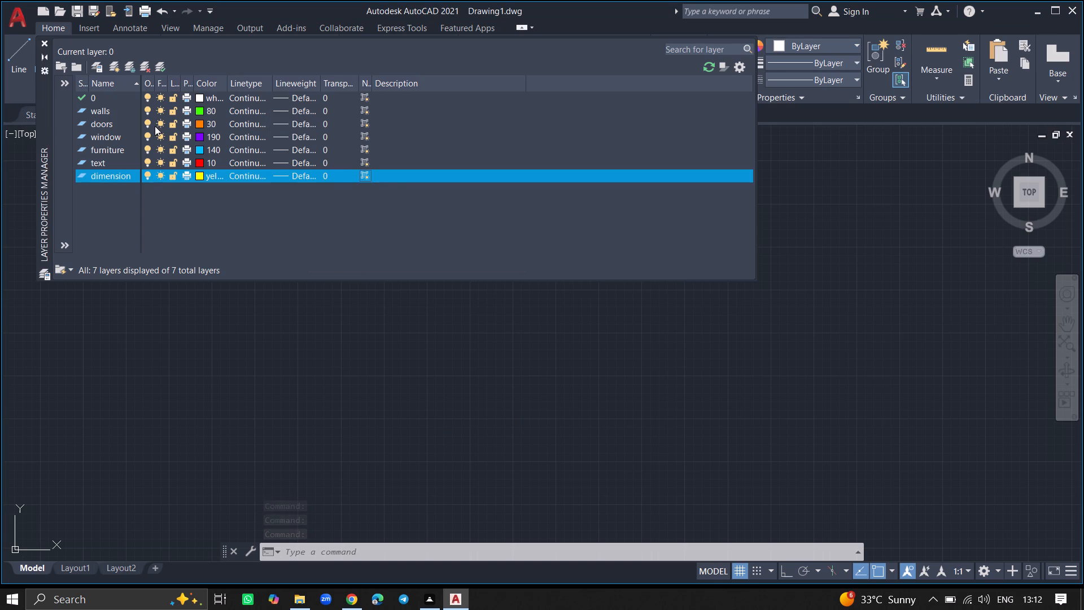
Make the walls layer current and close the layer manager.
double_click(116, 110)
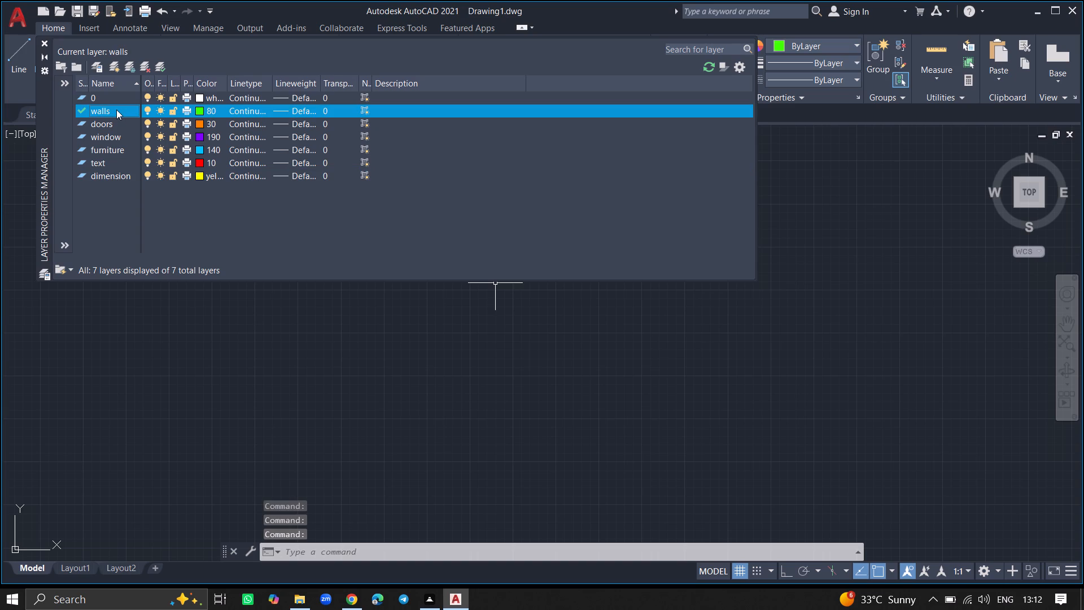
click(41, 39)
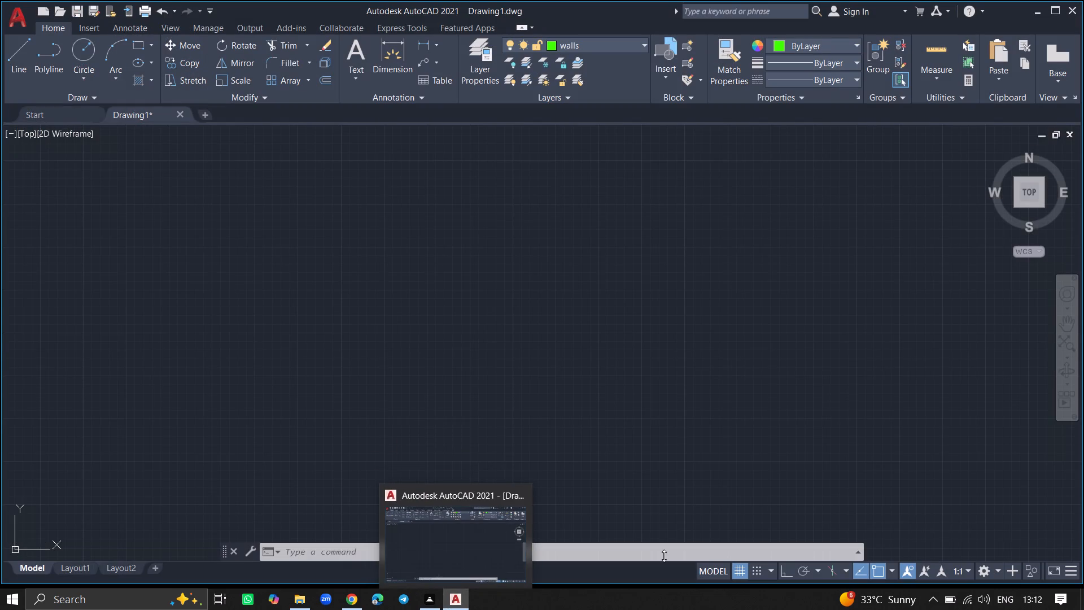
Draw a vertical construction line through the middle of the drawing area on the walls layer.
text(xl)
key(Return)
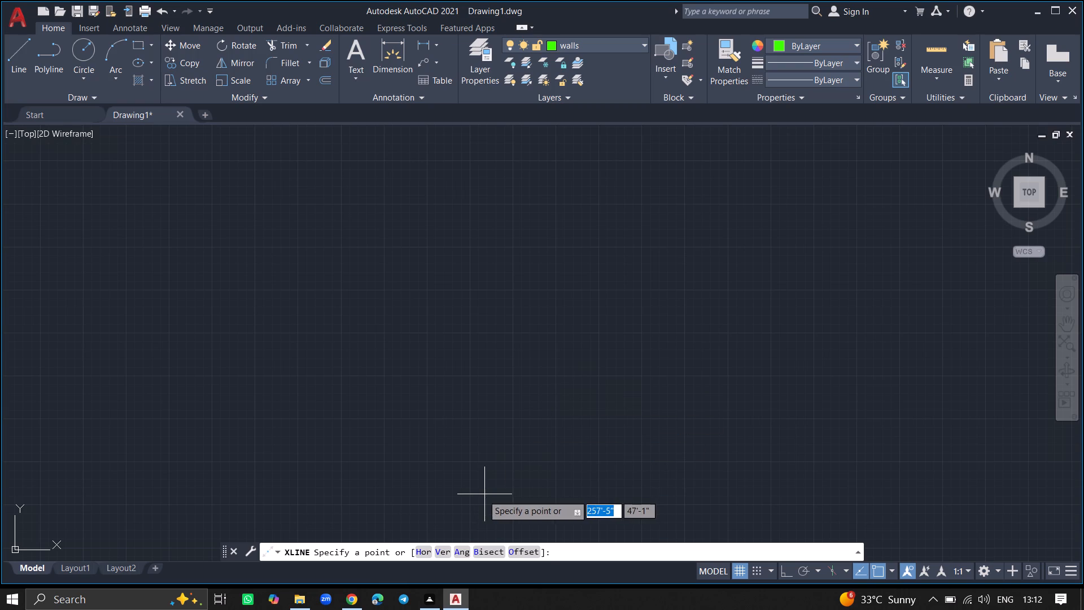
click(447, 550)
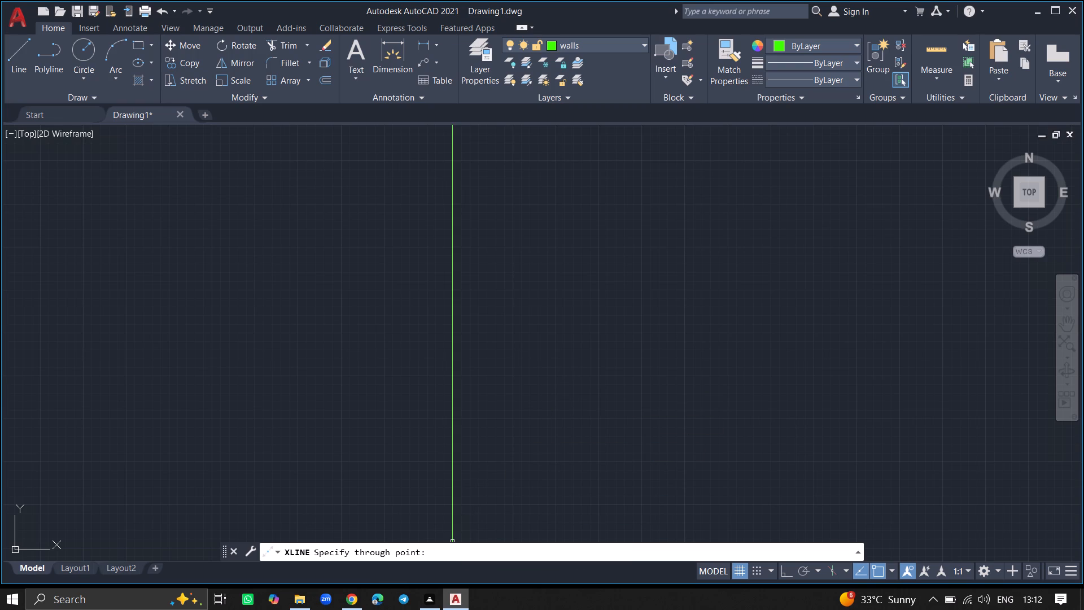
click(461, 451)
key(Return)
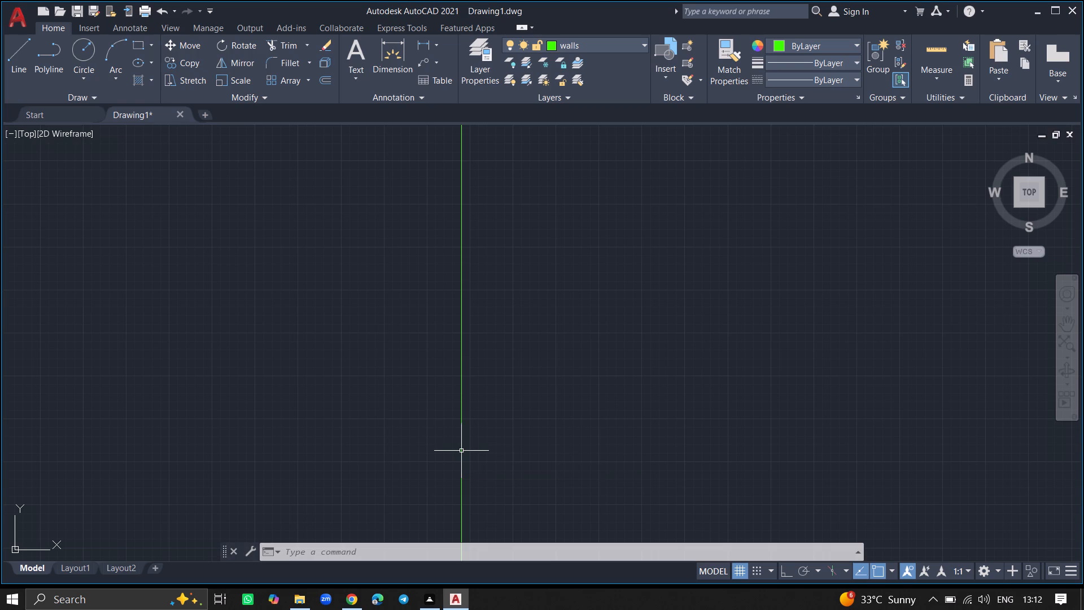
Draw a horizontal construction line crossing the vertical one.
text(xl)
key(Return)
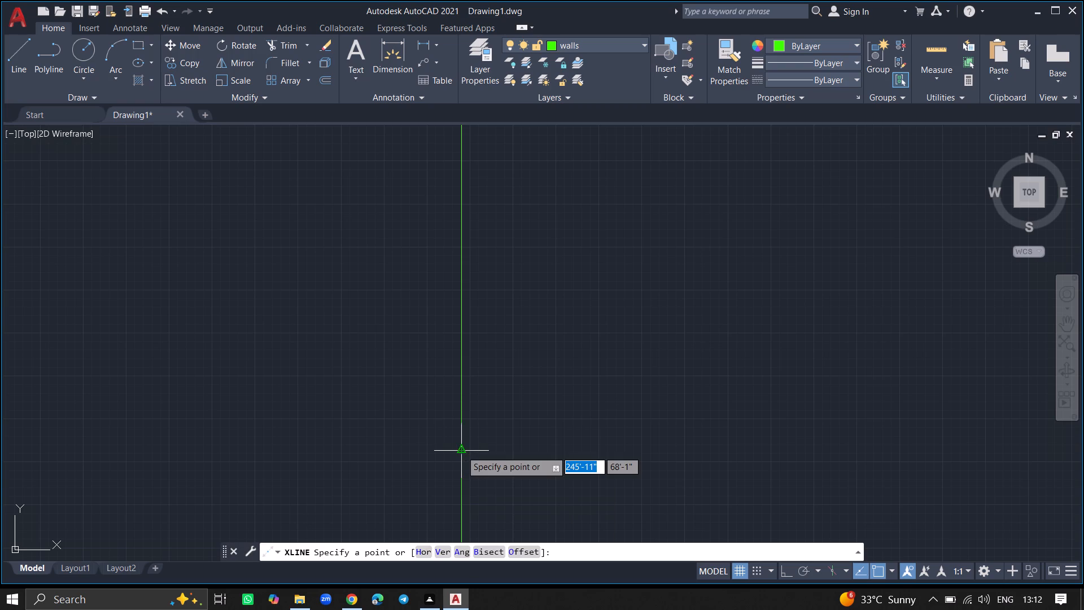
click(430, 552)
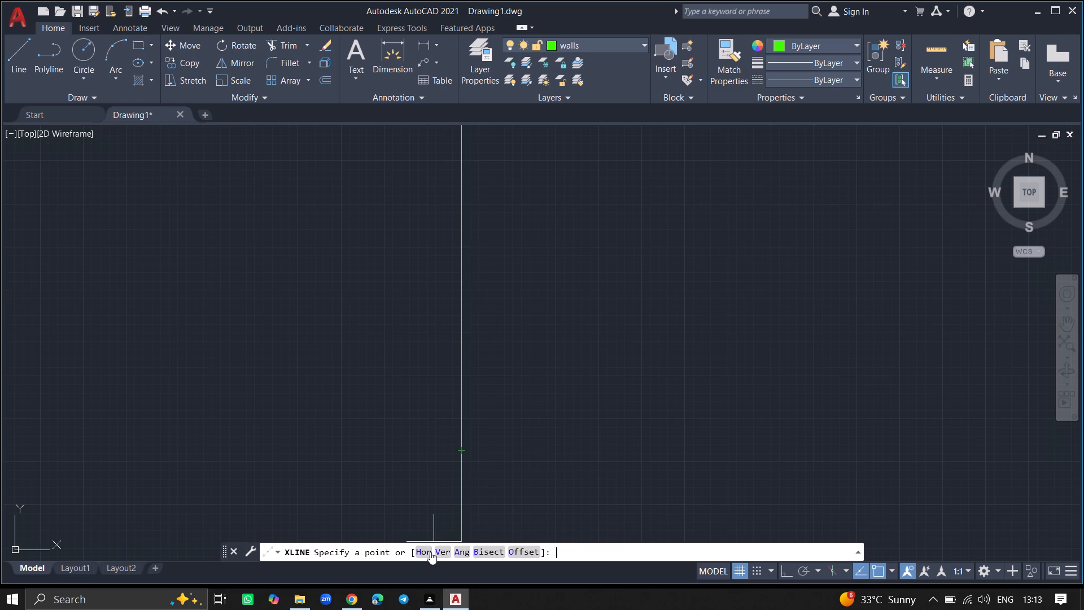
click(462, 345)
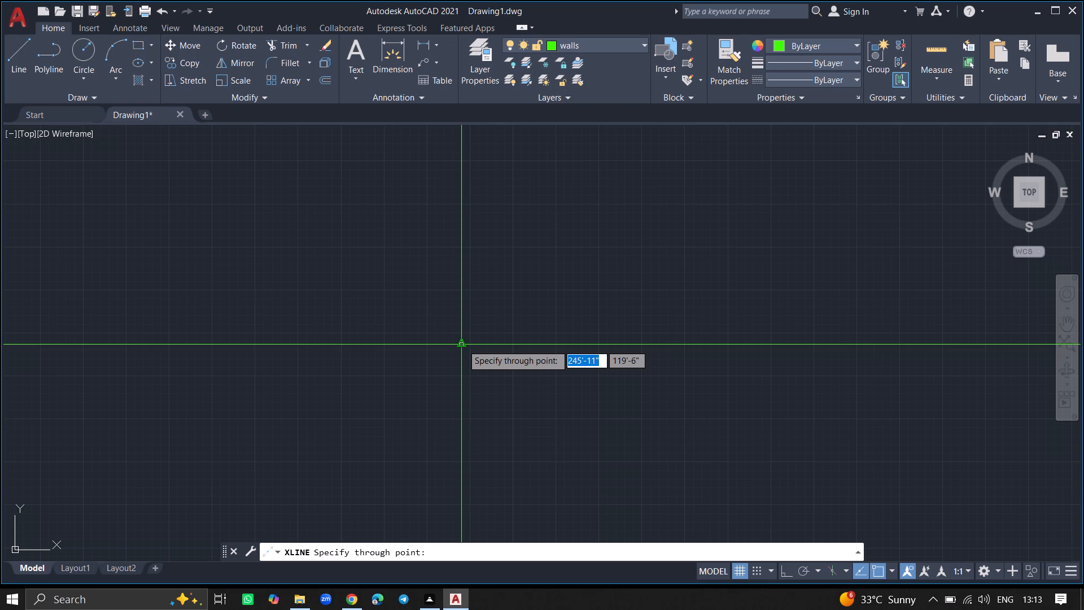
key(Return)
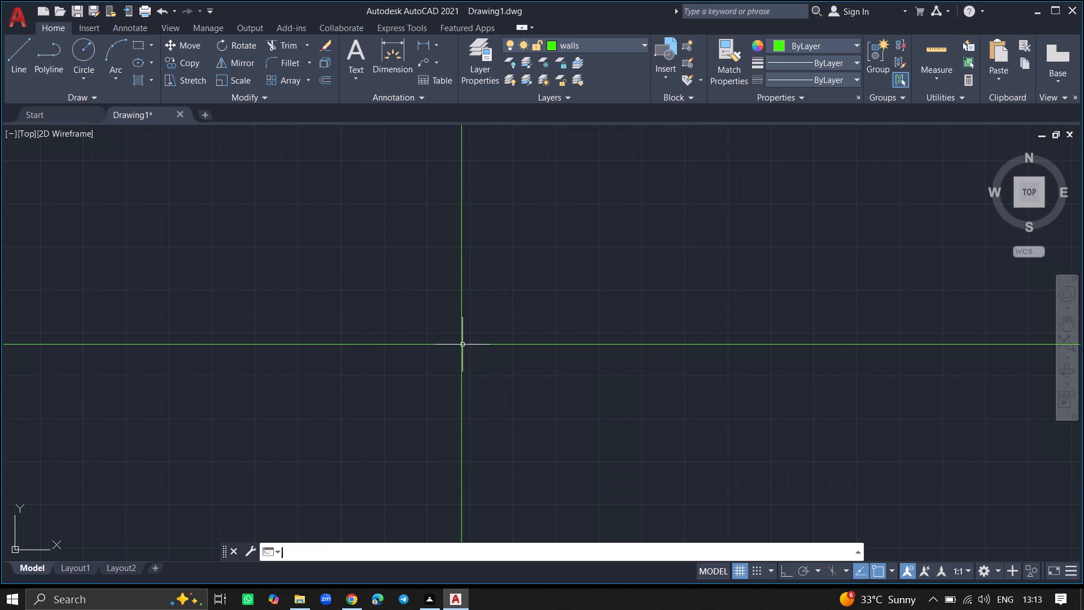
Offset the horizontal construction line 9" downward and the vertical construction line 9" to the right.
text(off)
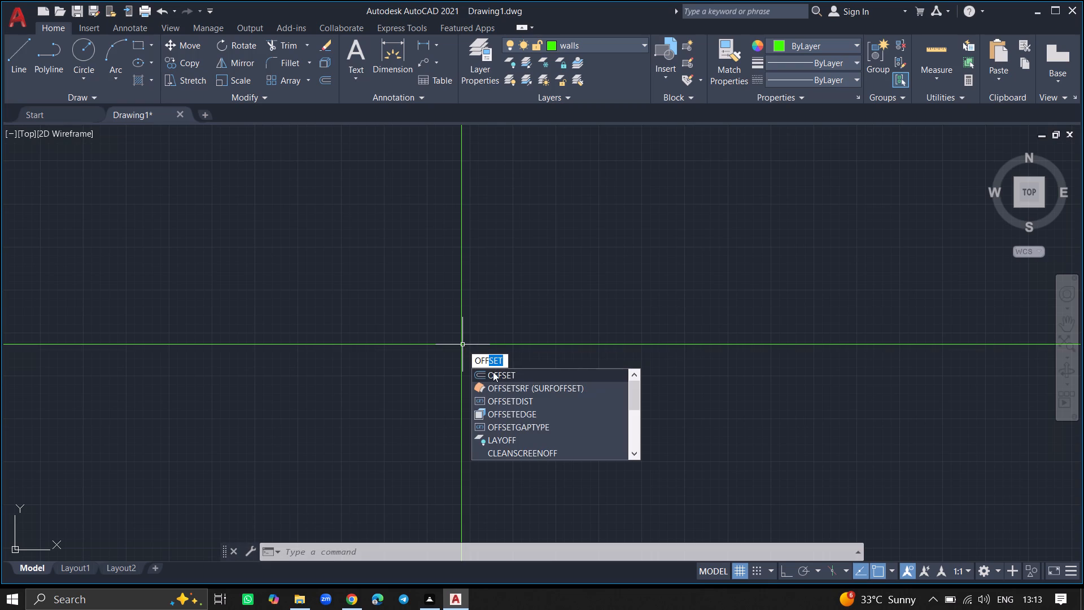
click(493, 372)
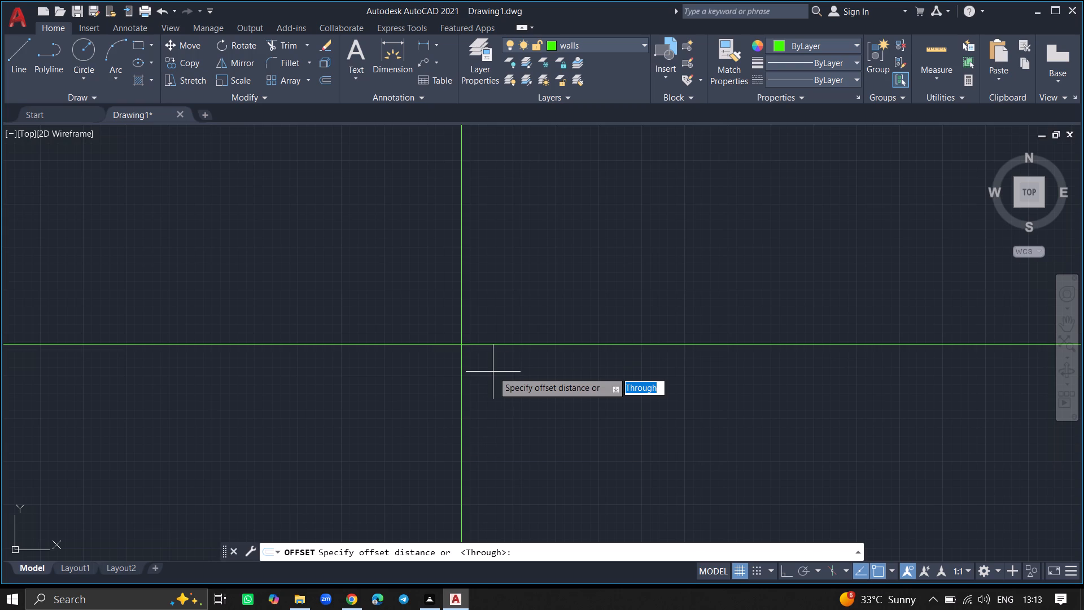
key(9)
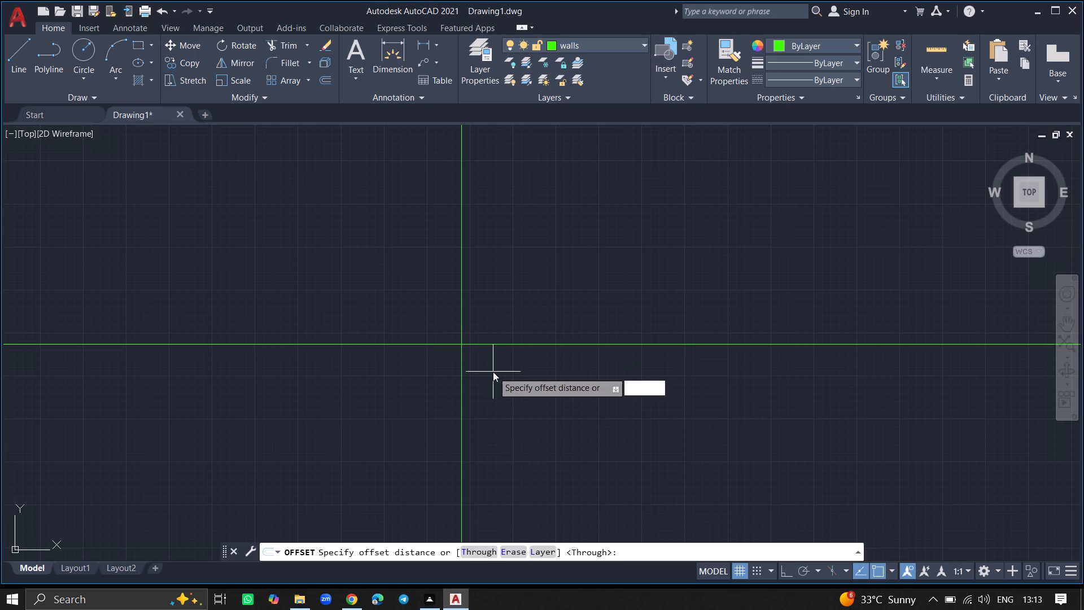
key(shift+quotedbl)
key(Return)
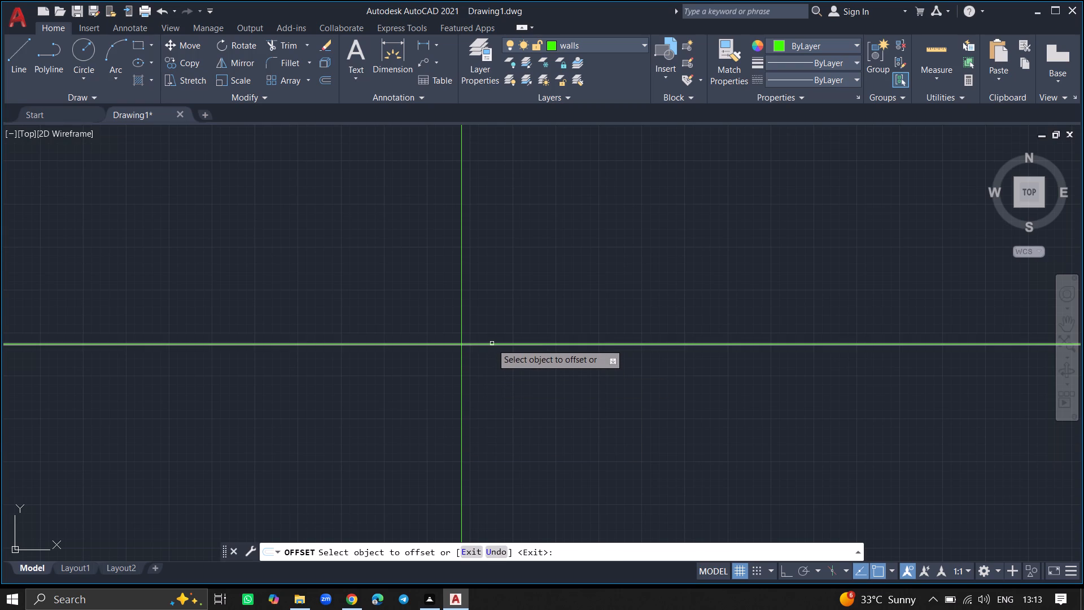
click(492, 343)
click(493, 395)
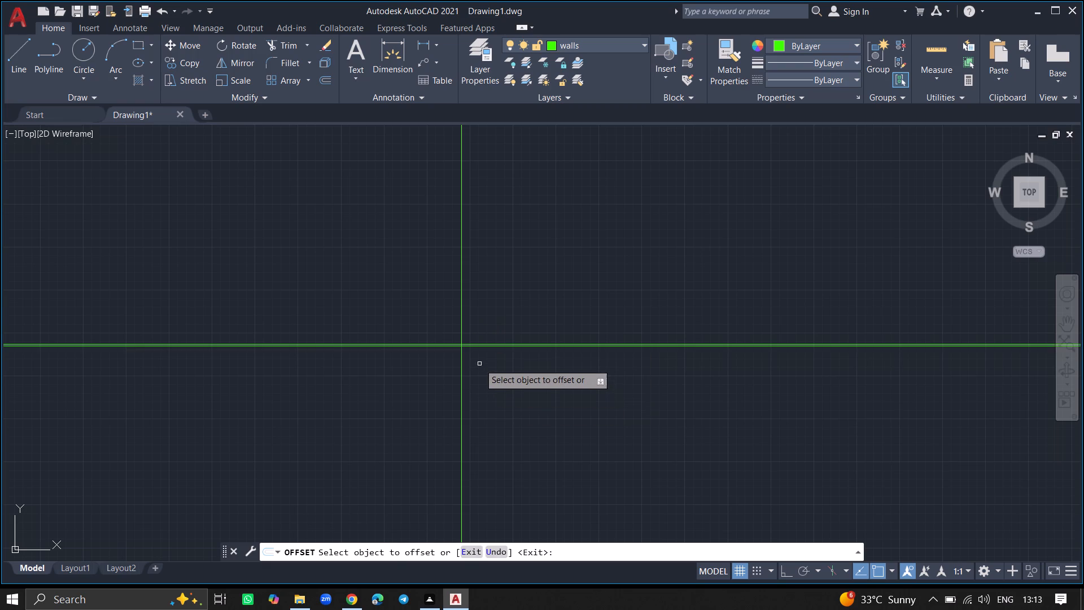
ctrl+scroll(462, 339, up, 6)
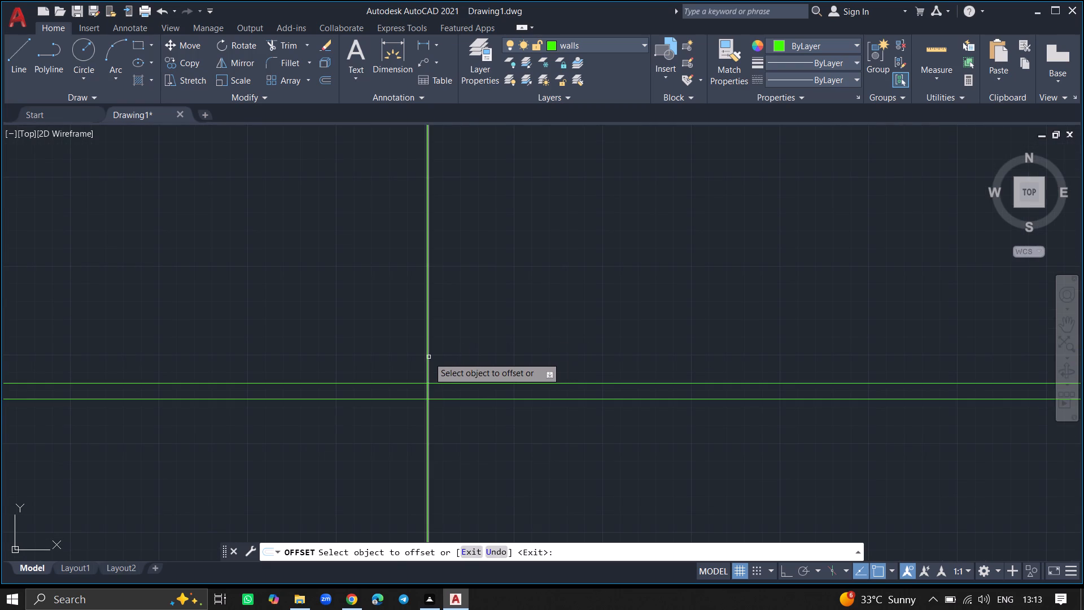
click(427, 357)
click(470, 365)
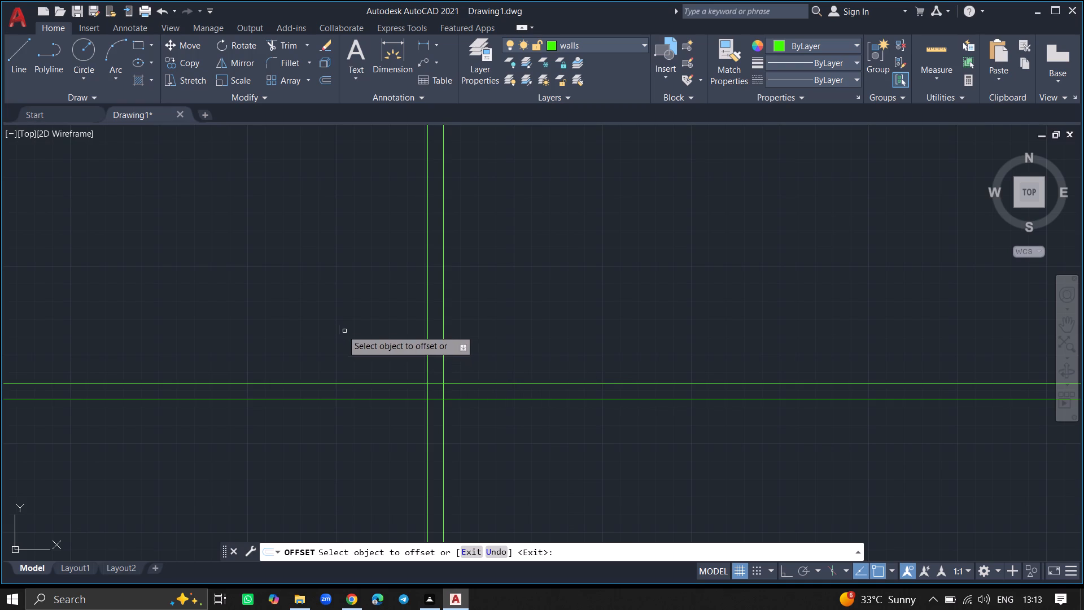
key(Return)
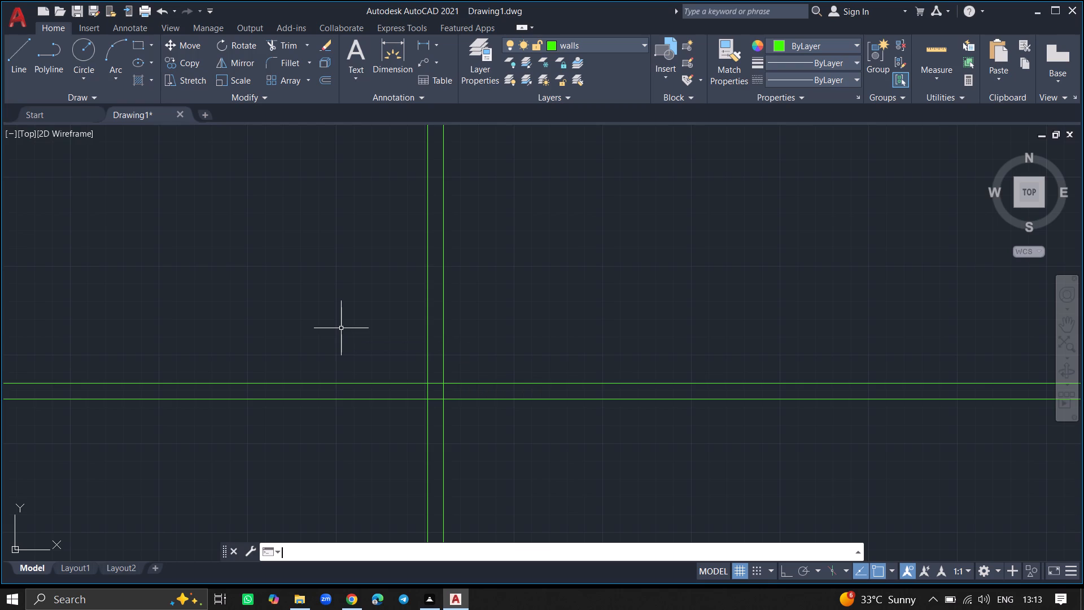
Save the drawing in the Documents folder as my office 1.
key(ctrl+s)
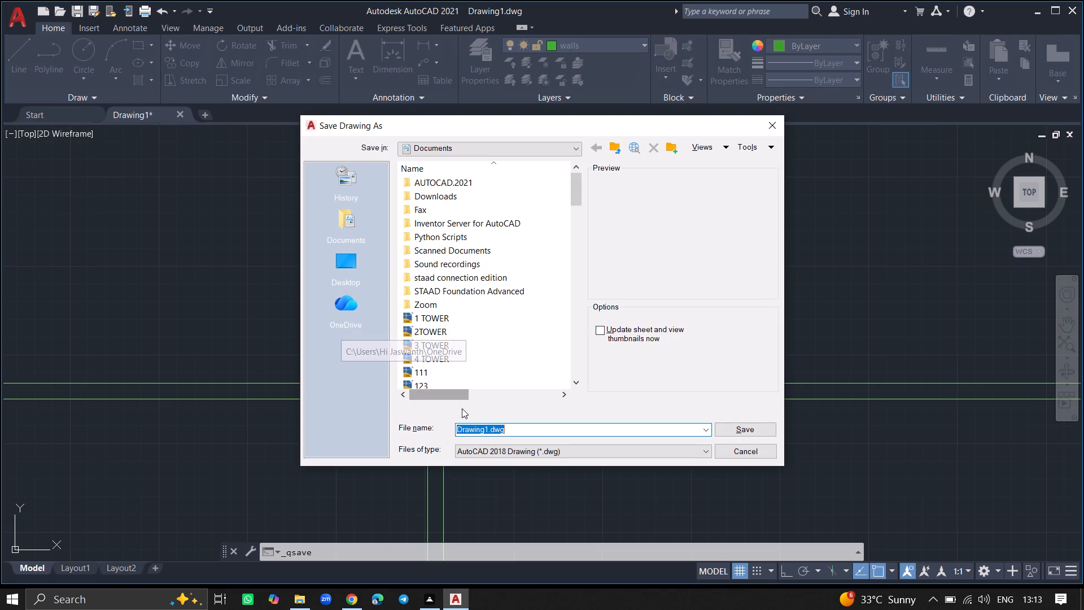
click(522, 432)
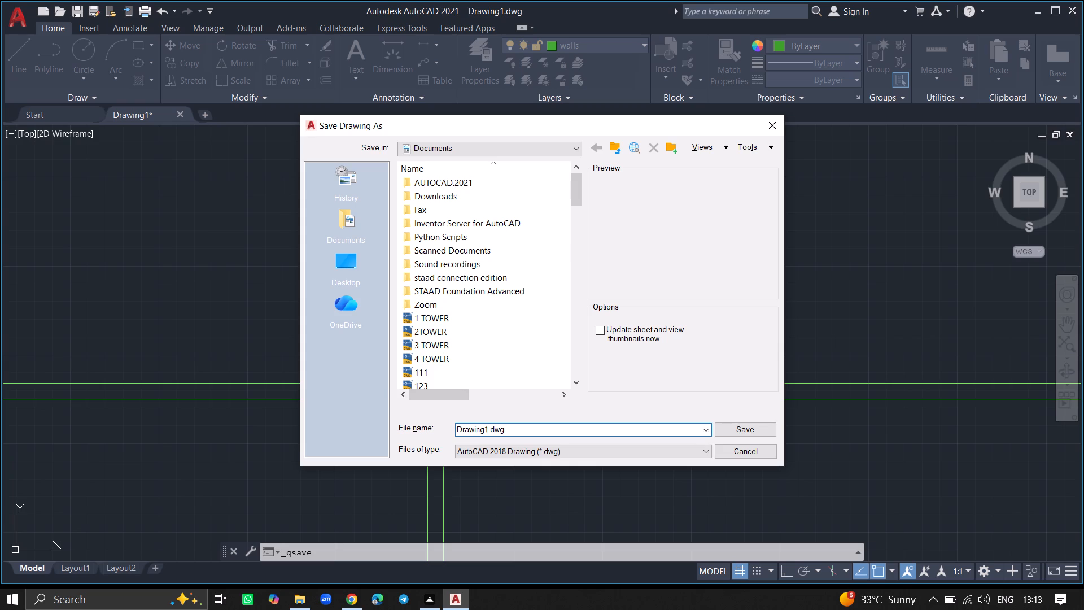
key(BackSpace)
key(BackSpace)
key(BackSpace)
key(BackSpace)
key(BackSpace)
key(BackSpace)
key(BackSpace)
key(BackSpace)
key(BackSpace)
key(BackSpace)
key(BackSpace)
key(BackSpace)
text(my offic)
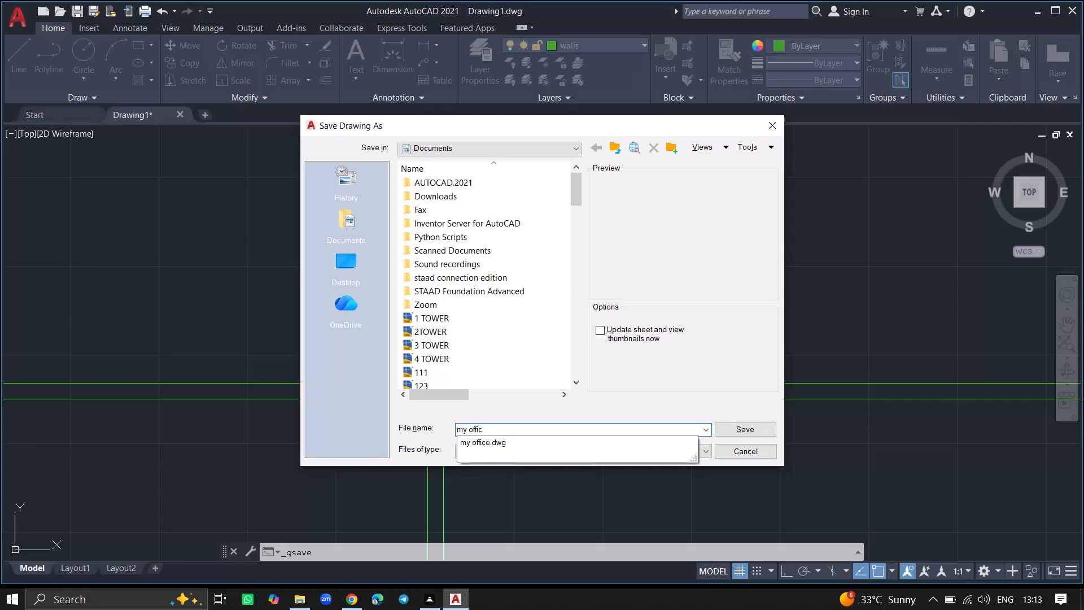
key(e)
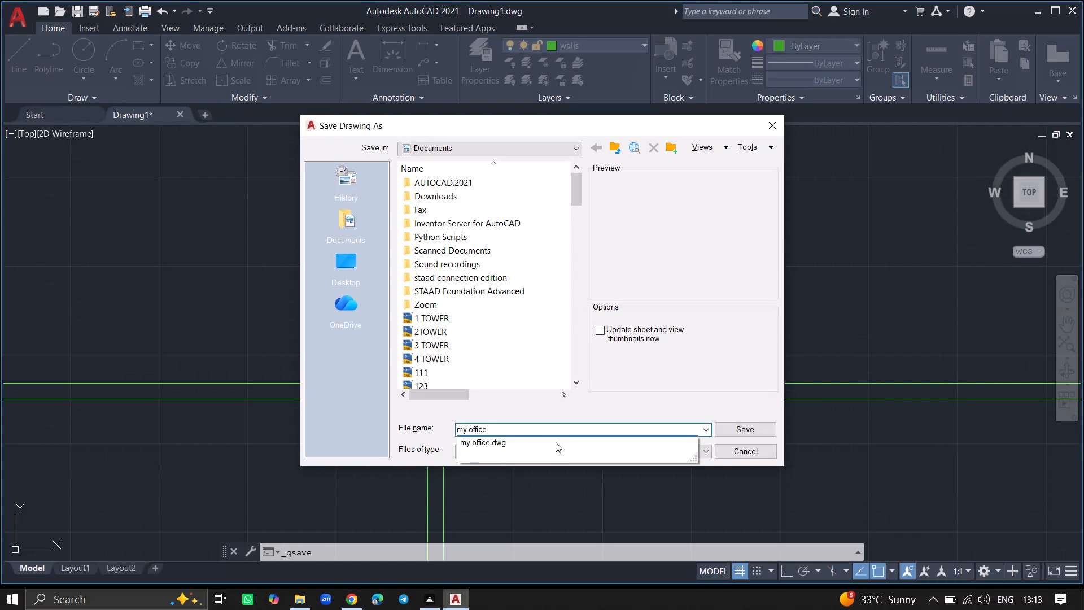
key(space)
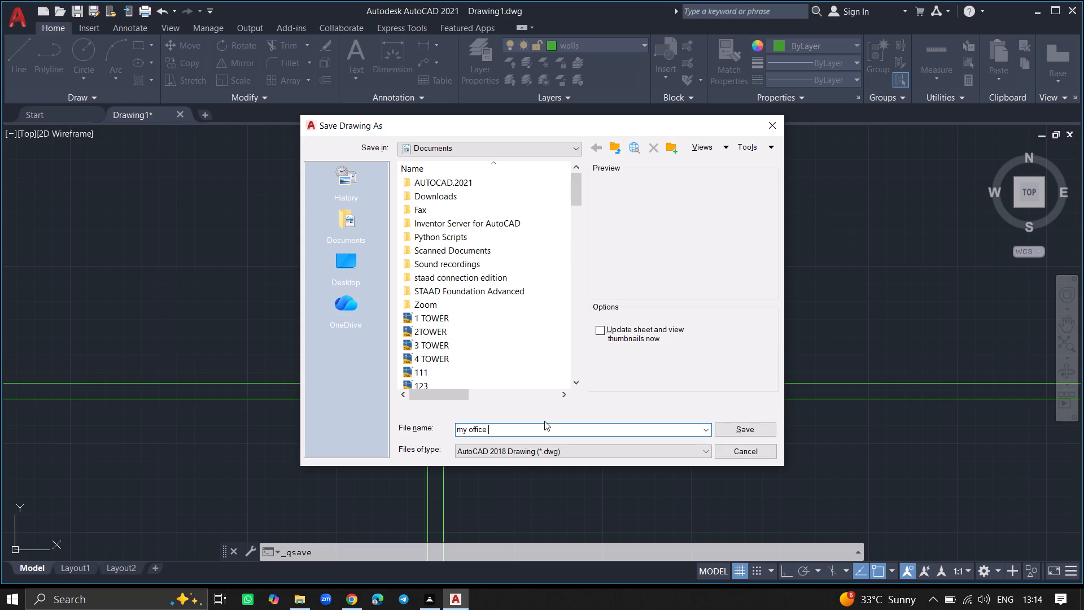
key(1)
key(Return)
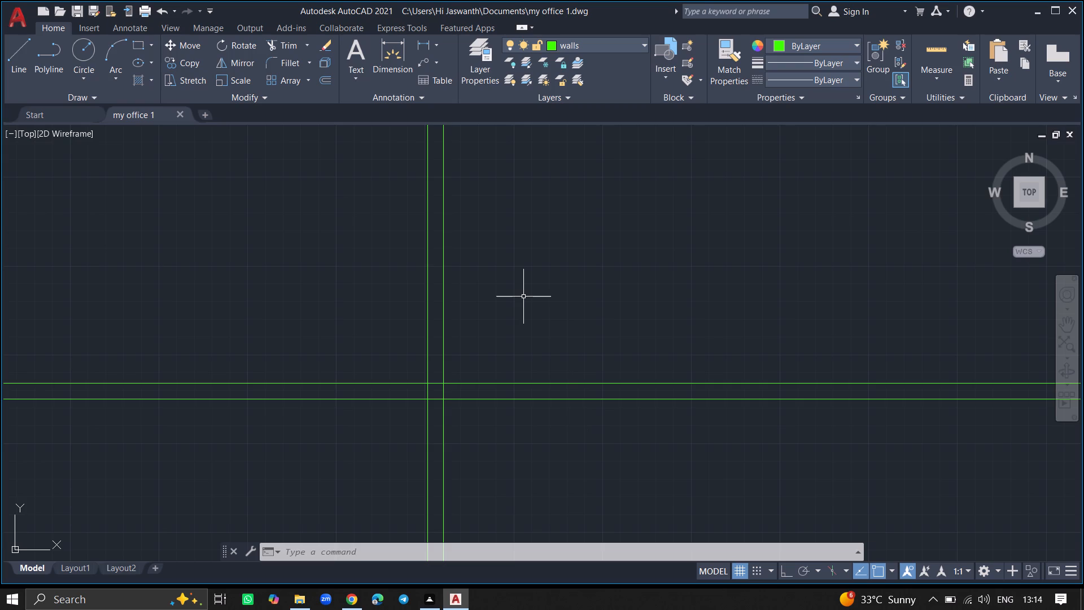
Trim both vertical lines above the crossing and both horizontal lines beyond its right side to form a wall corner.
text(tr)
key(Return)
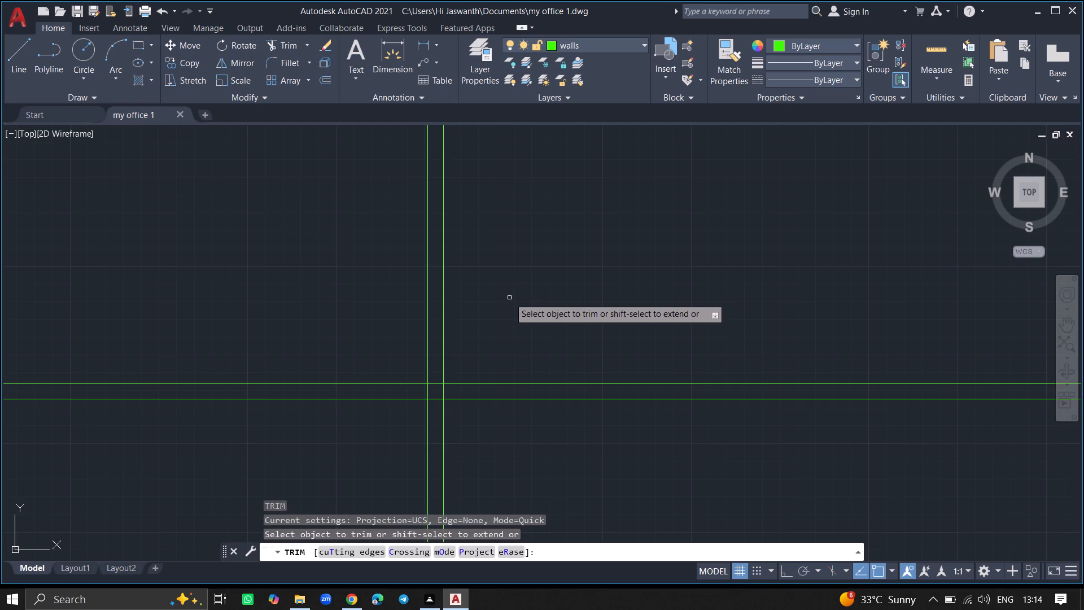
click(444, 313)
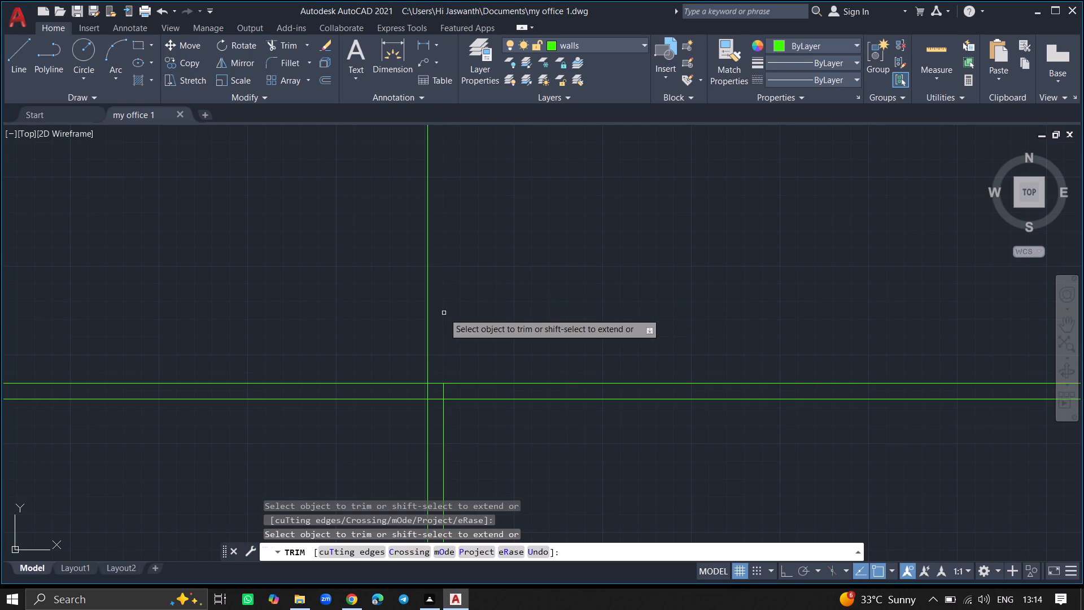
click(482, 384)
click(480, 400)
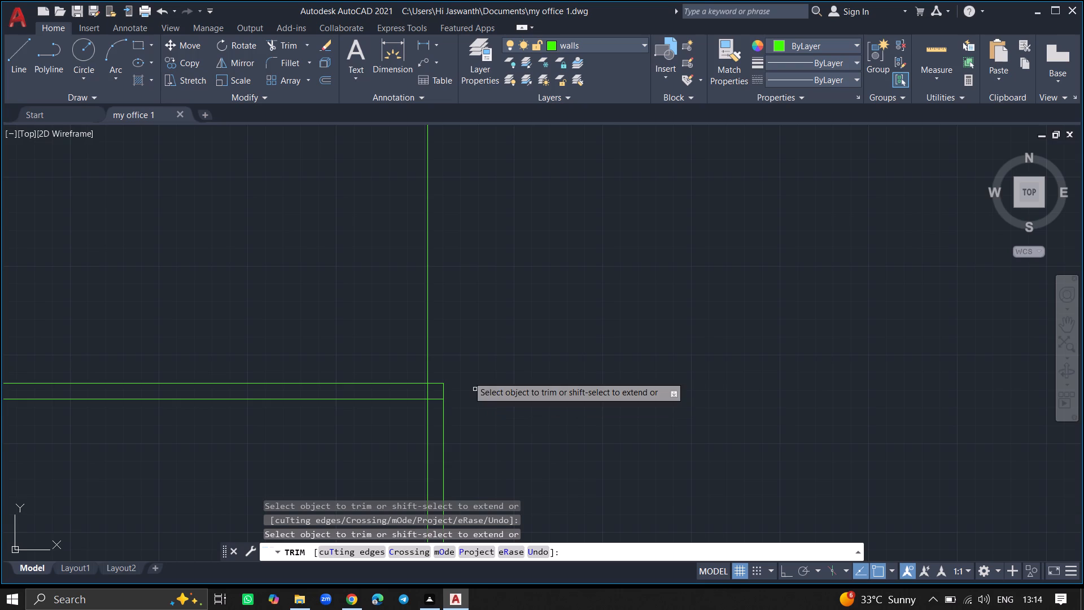
click(426, 333)
key(Return)
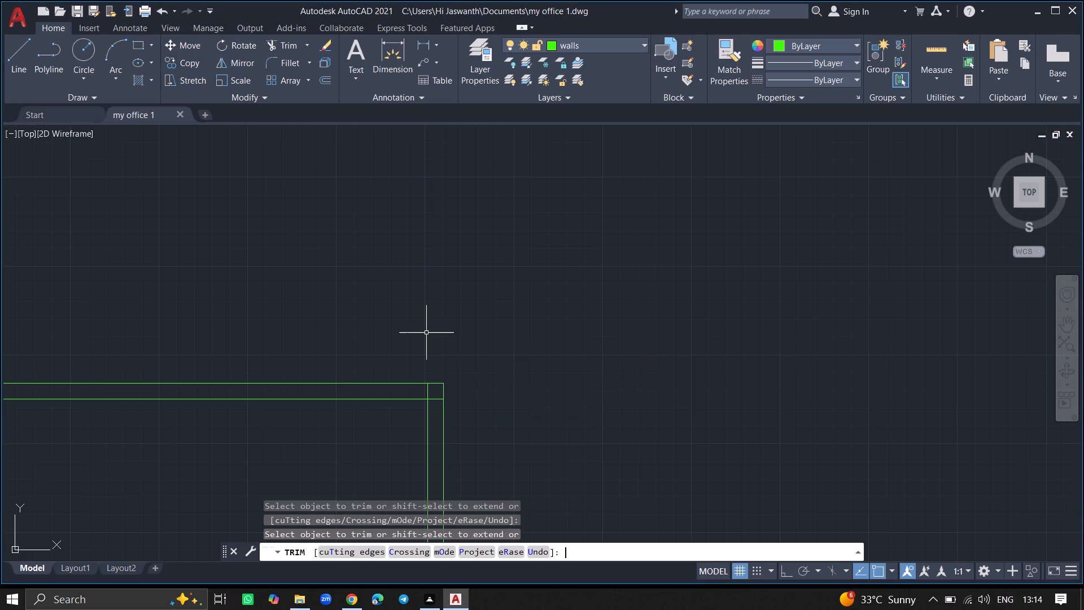
Offset the inner line of the vertical wall 10' to the left.
ctrl+scroll(426, 333, down, 2)
ctrl+scroll(382, 431, up, 1)
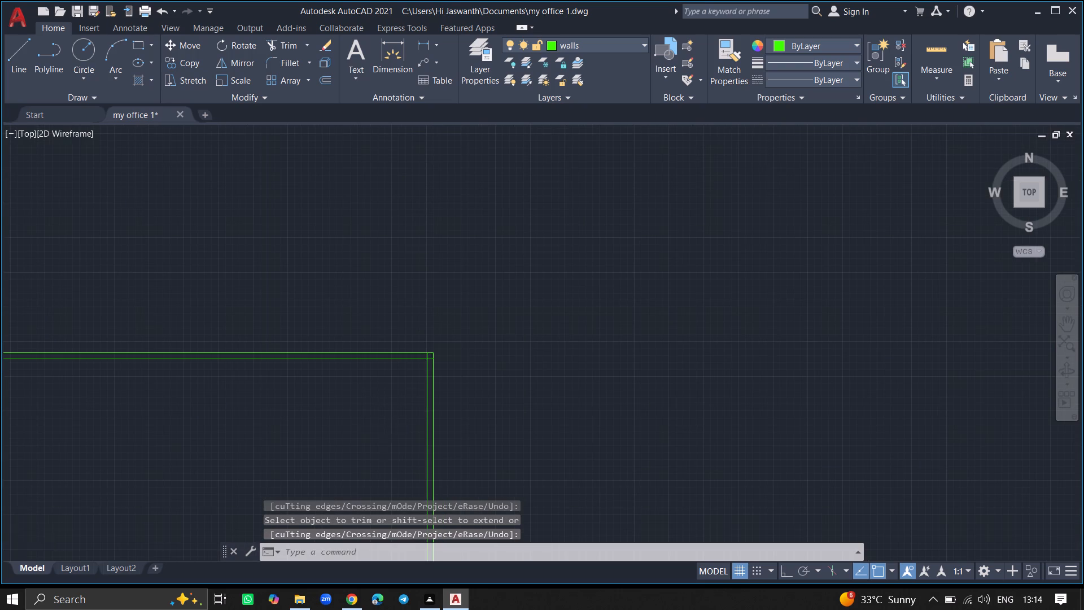
ctrl+scroll(382, 431, up, 2)
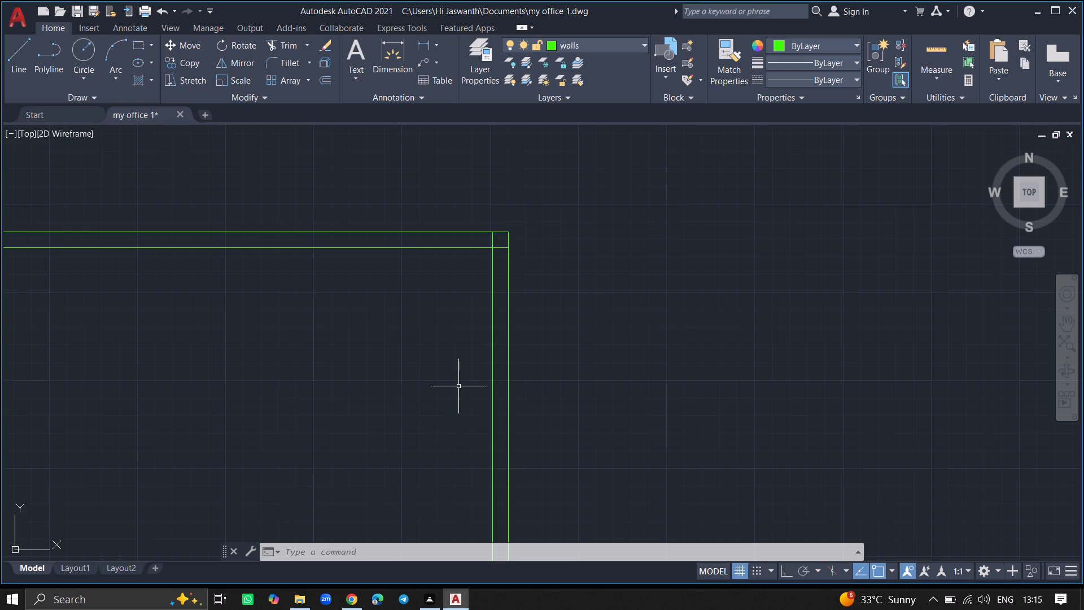
text(off)
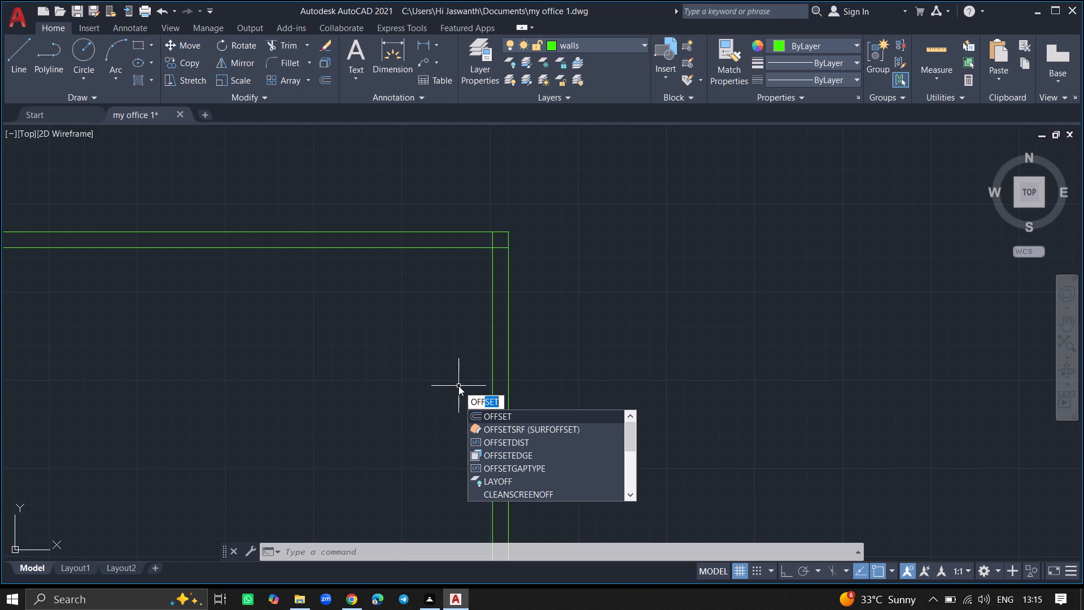
click(492, 416)
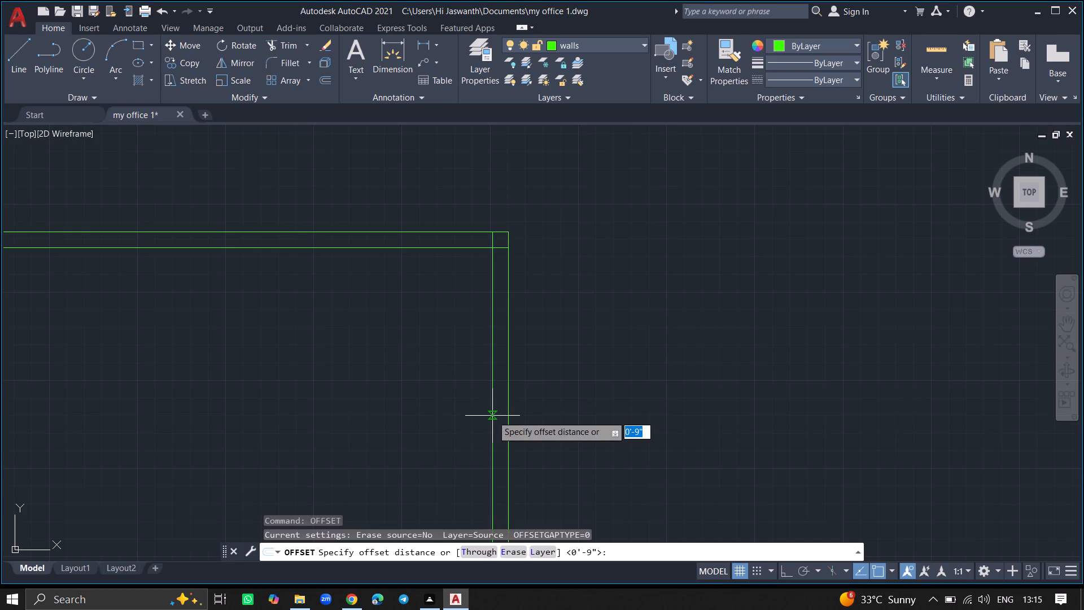
text(10')
key(Return)
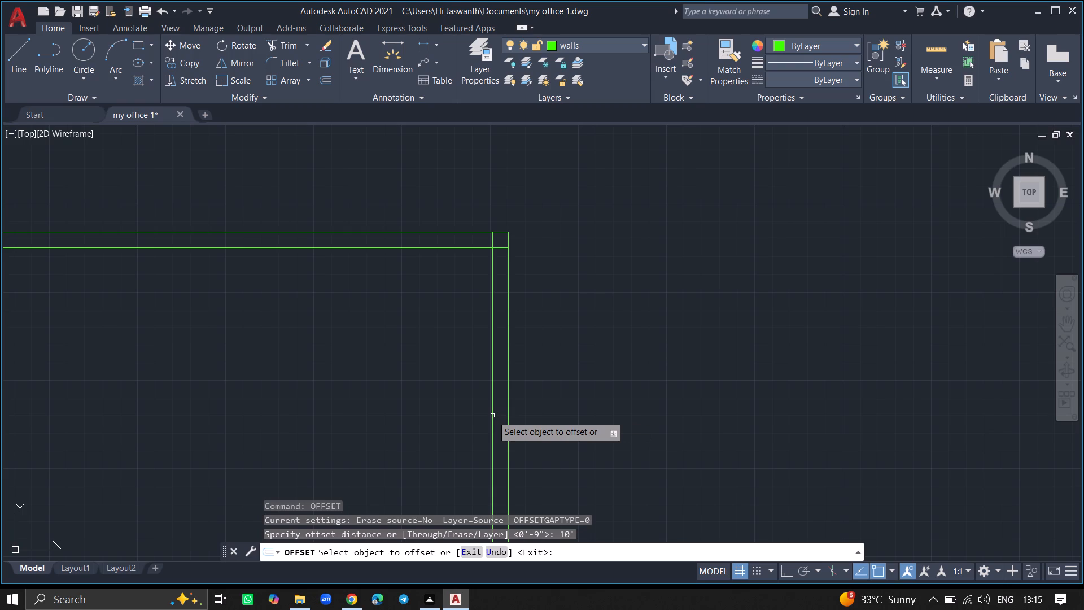
click(492, 416)
click(387, 416)
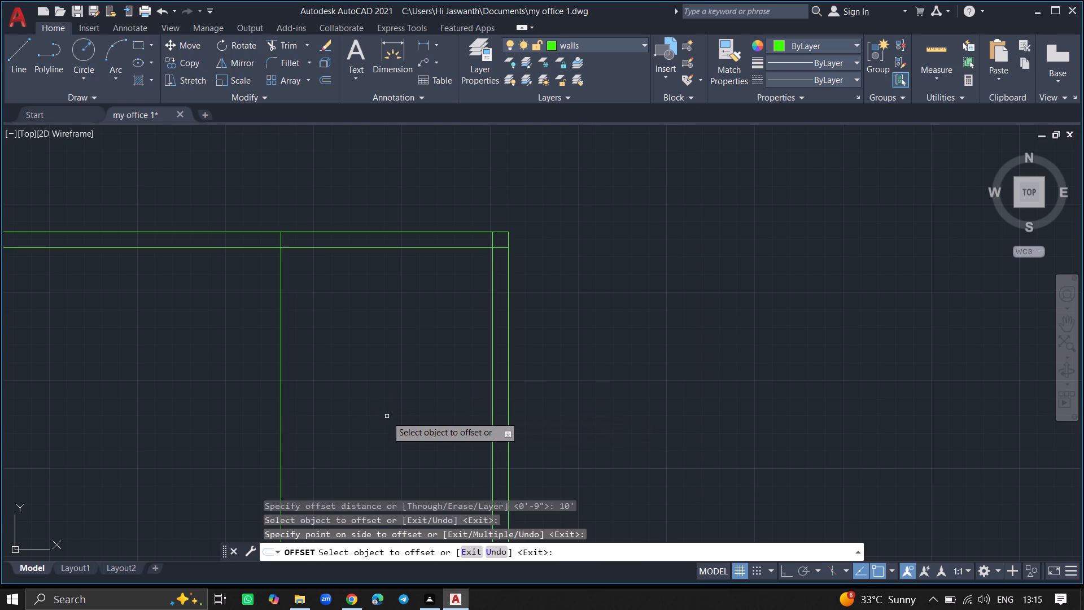
key(Return)
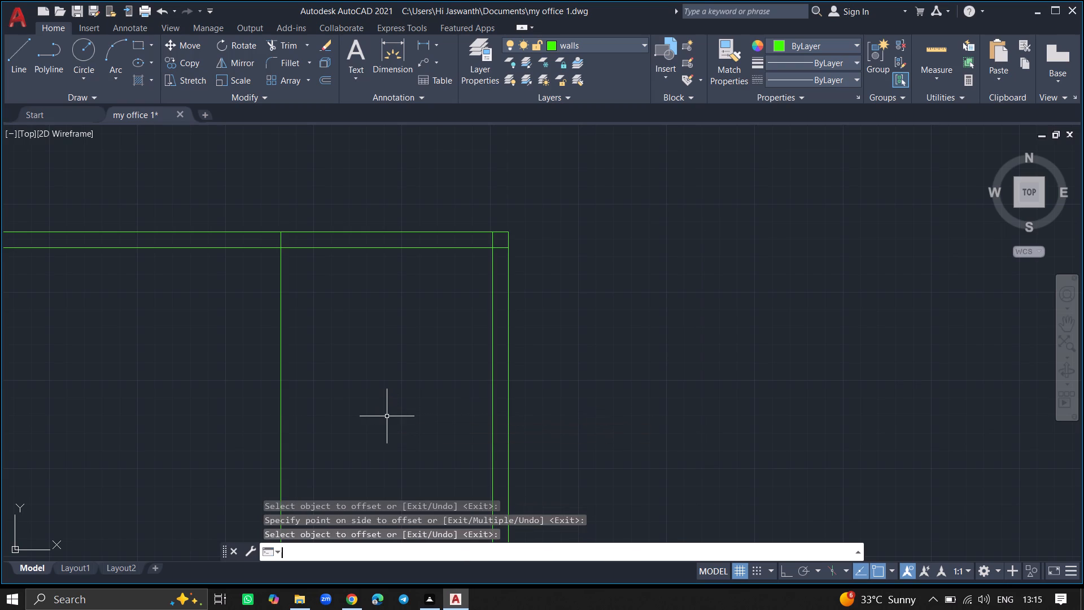
Offset the new vertical line 9" further left to give the room's left wall its thickness.
text(off)
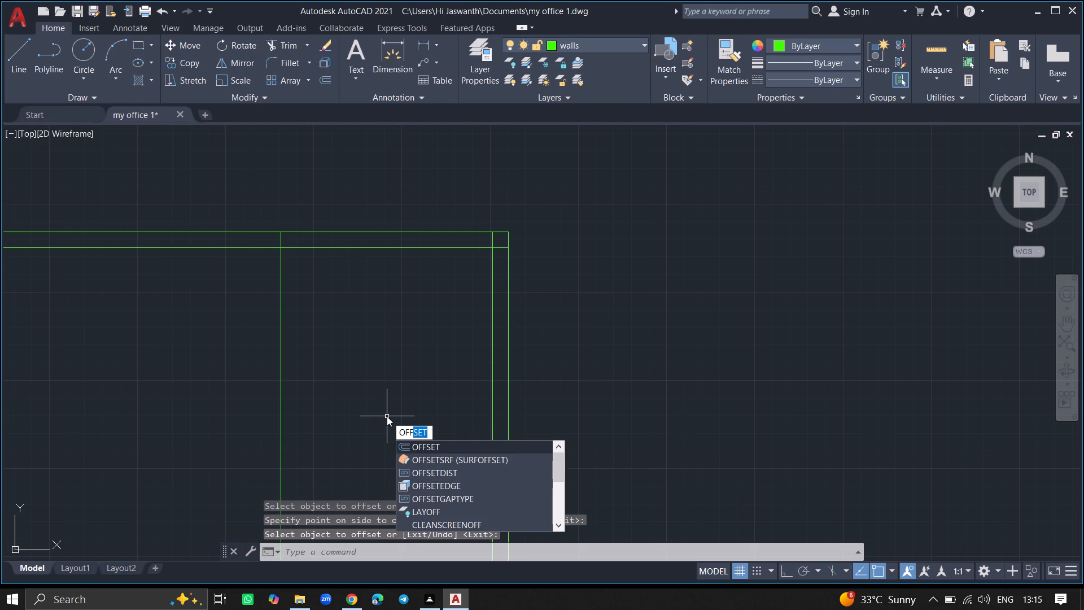
key(Return)
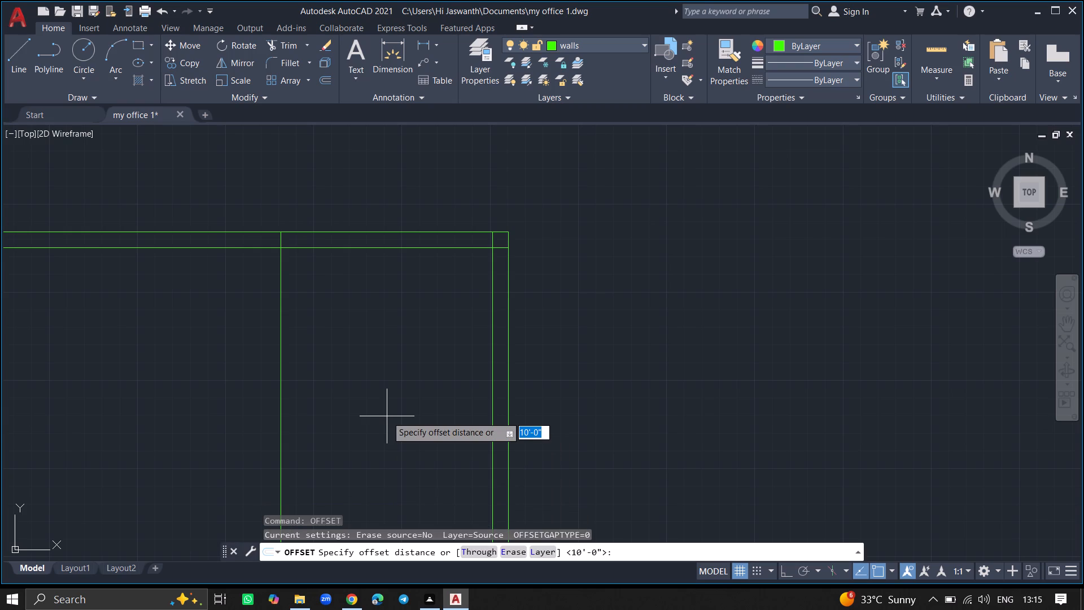
key(9)
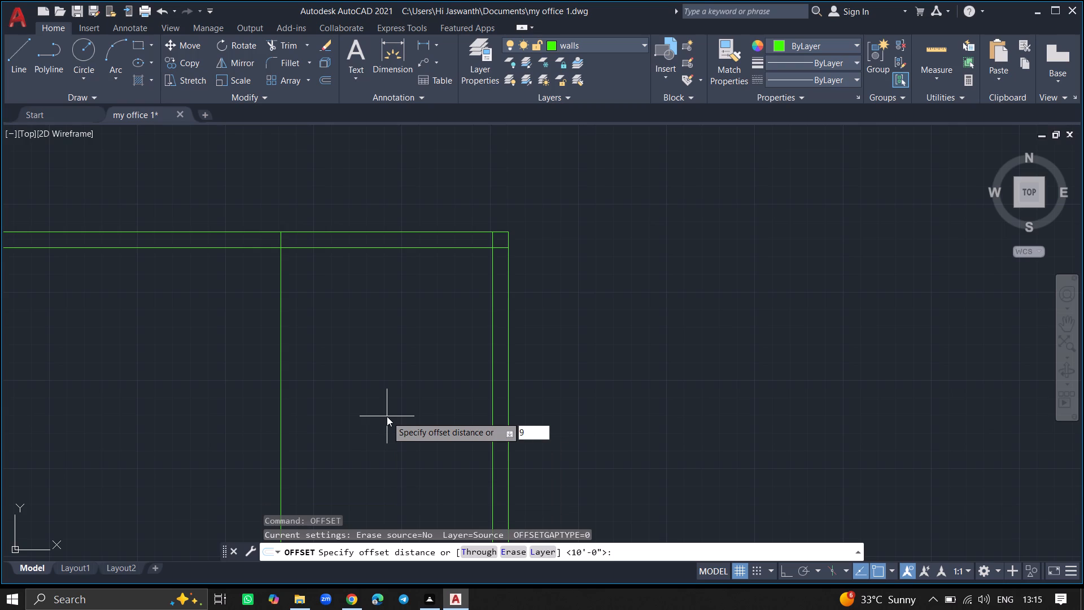
key(shift+quotedbl)
key(Return)
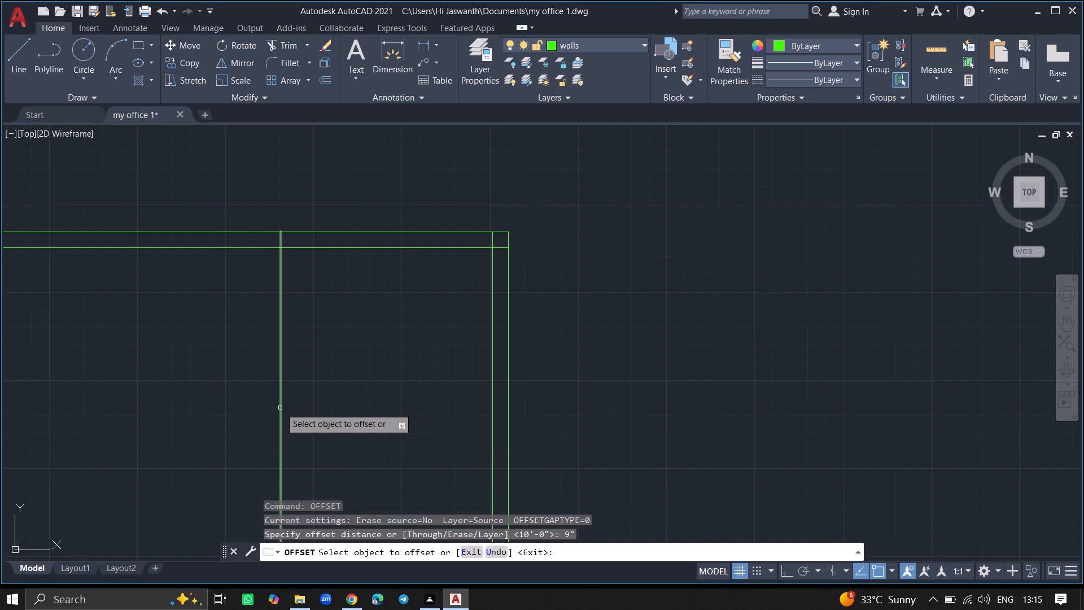
drag(282, 407, 249, 402)
click(249, 402)
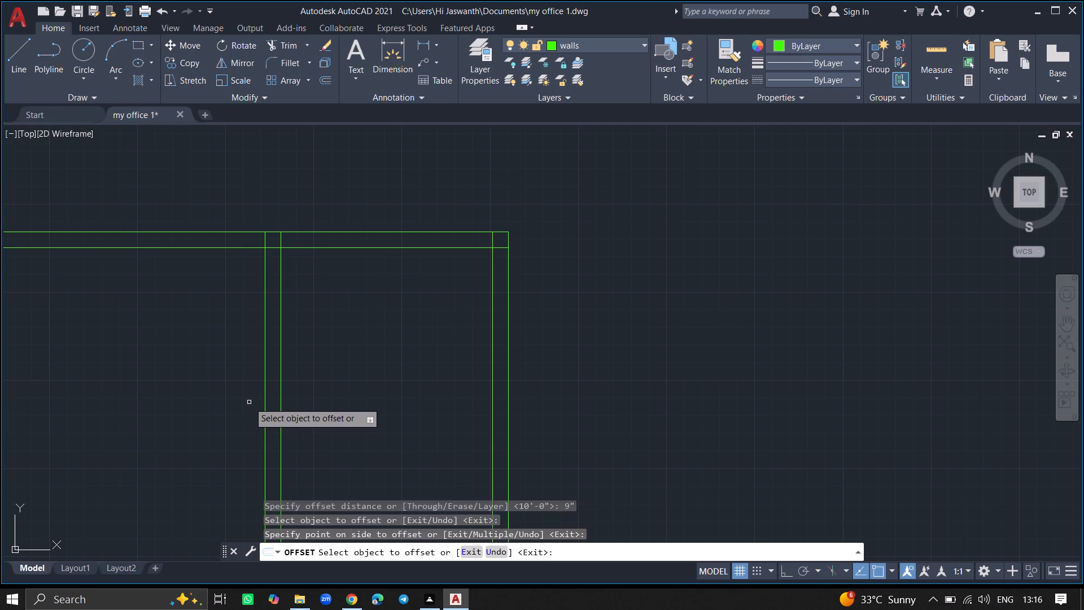
key(Return)
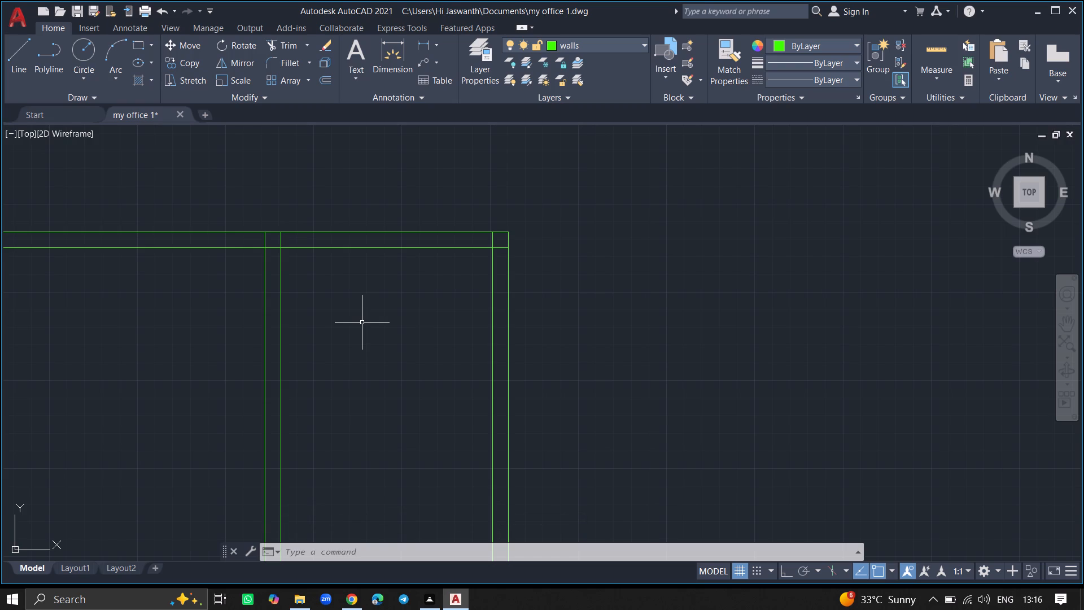
Offset the inner line of the top horizontal wall 10' downward.
key(o)
key(f)
key(f)
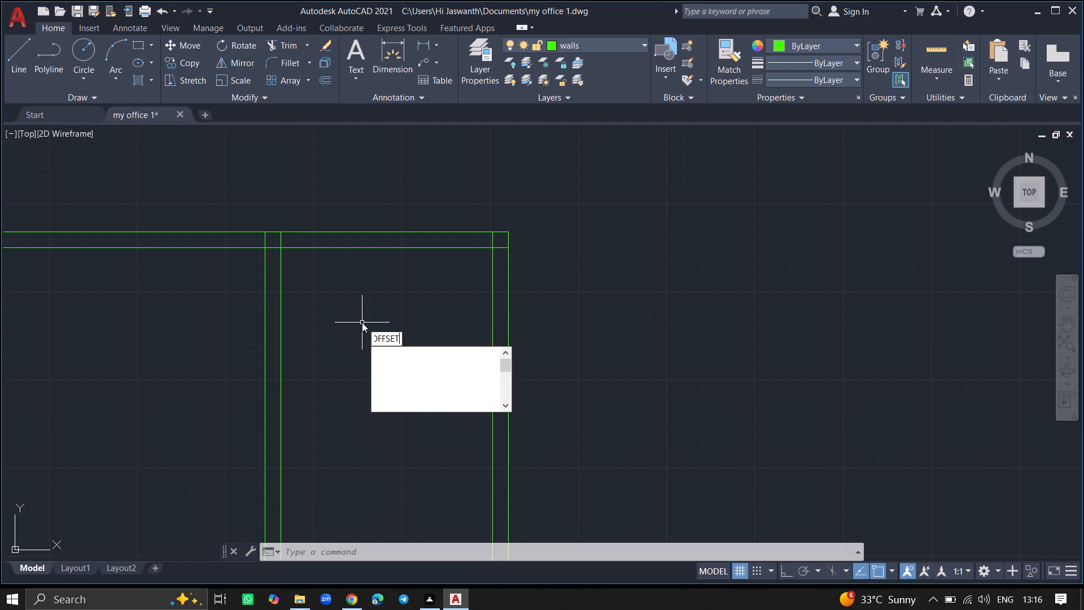
text(set)
key(Return)
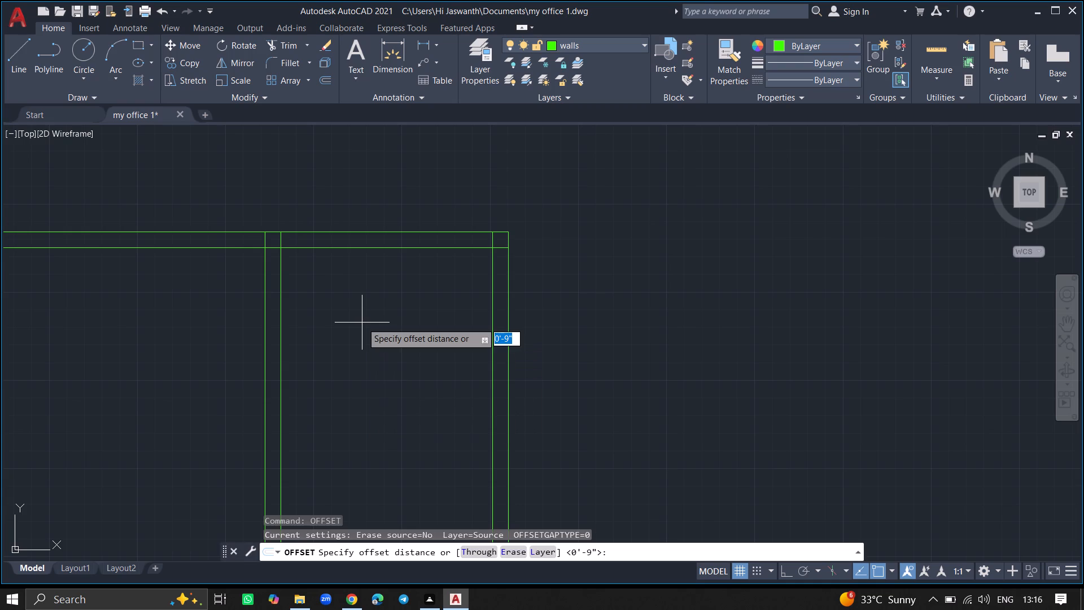
text(10')
key(Return)
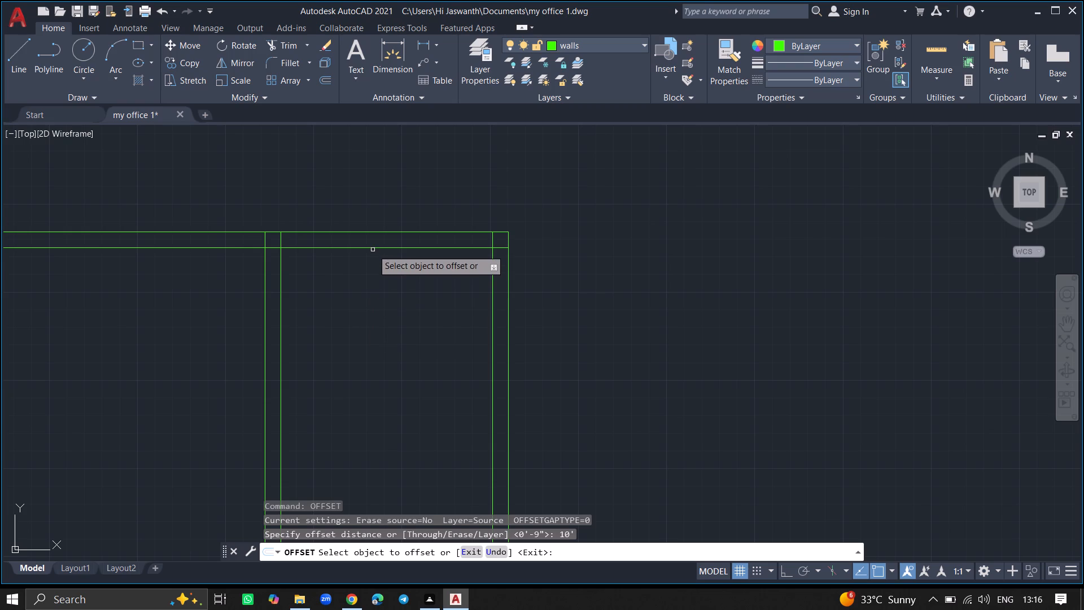
click(373, 250)
click(365, 308)
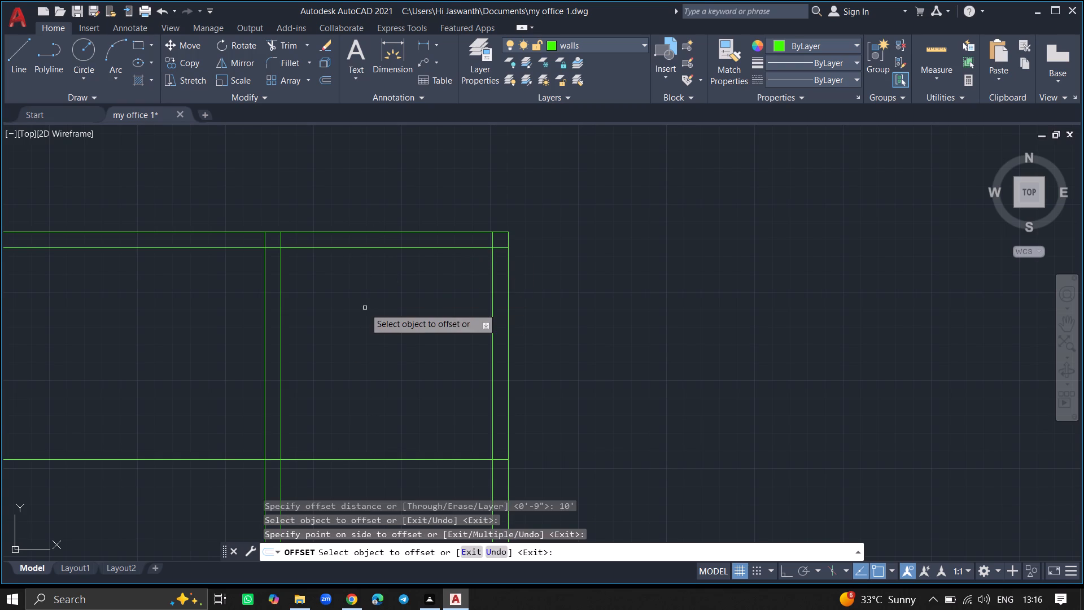
key(Return)
Offset the new horizontal line 9" downward to give the room's lower wall its thickness.
ctrl+scroll(328, 356, down, 2)
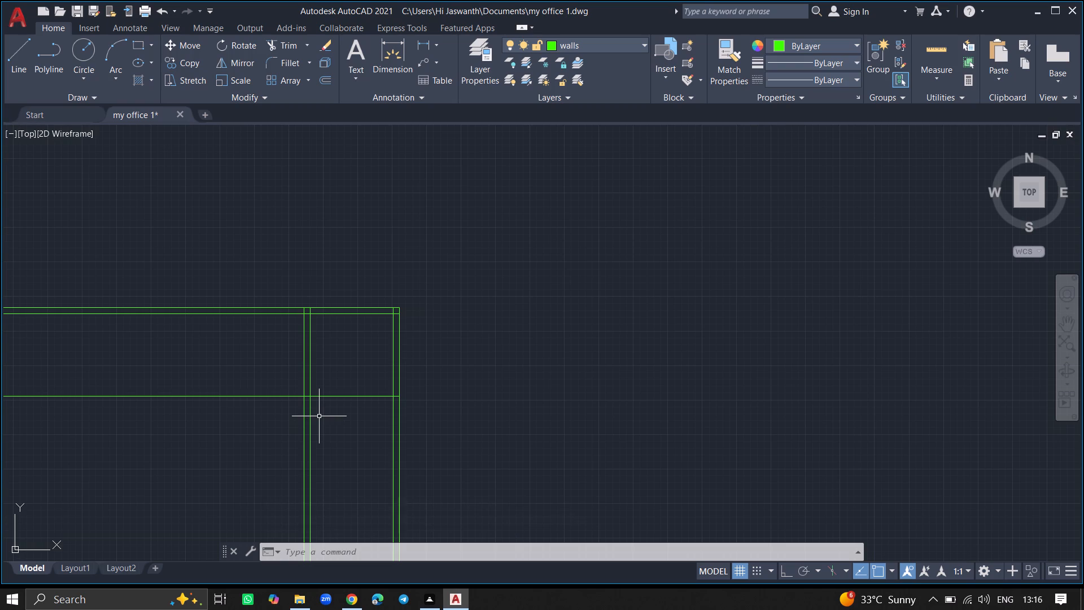
text(off)
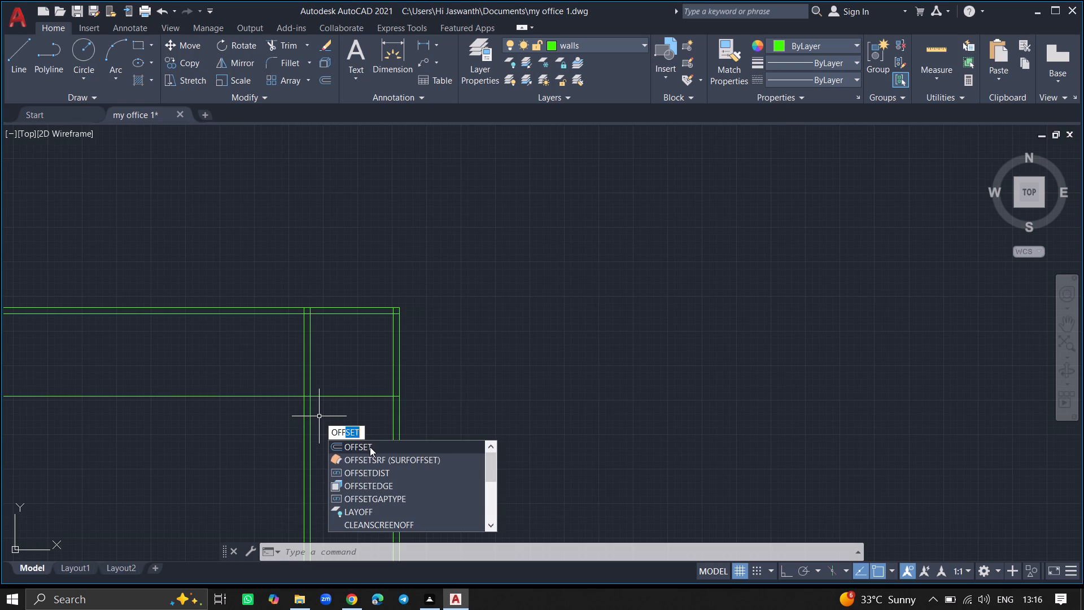
click(370, 447)
key(9)
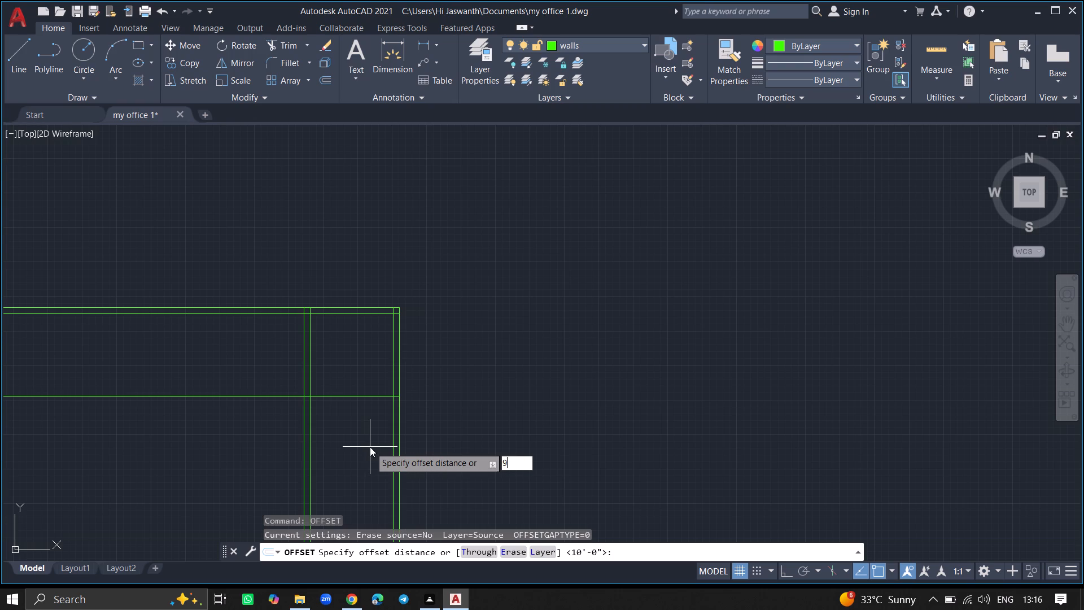
key(shift+quotedbl)
key(Return)
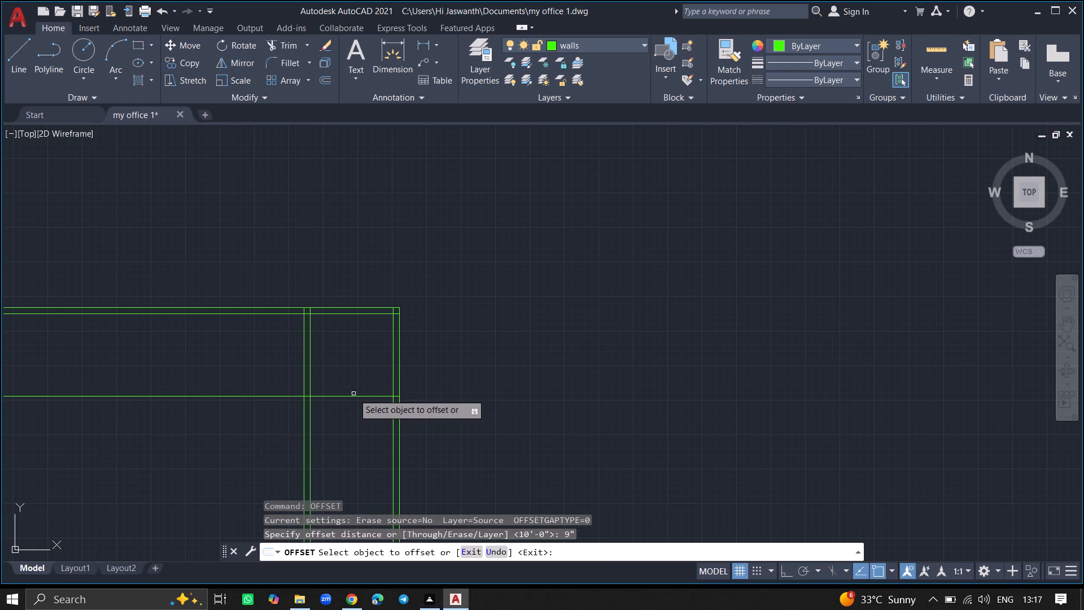
click(353, 395)
click(348, 443)
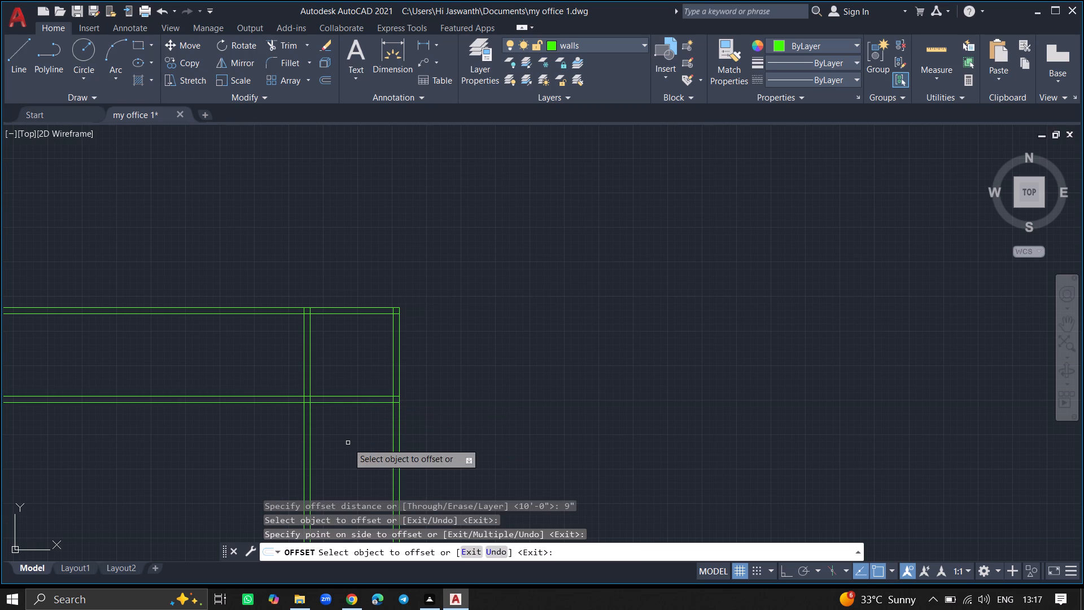
key(Return)
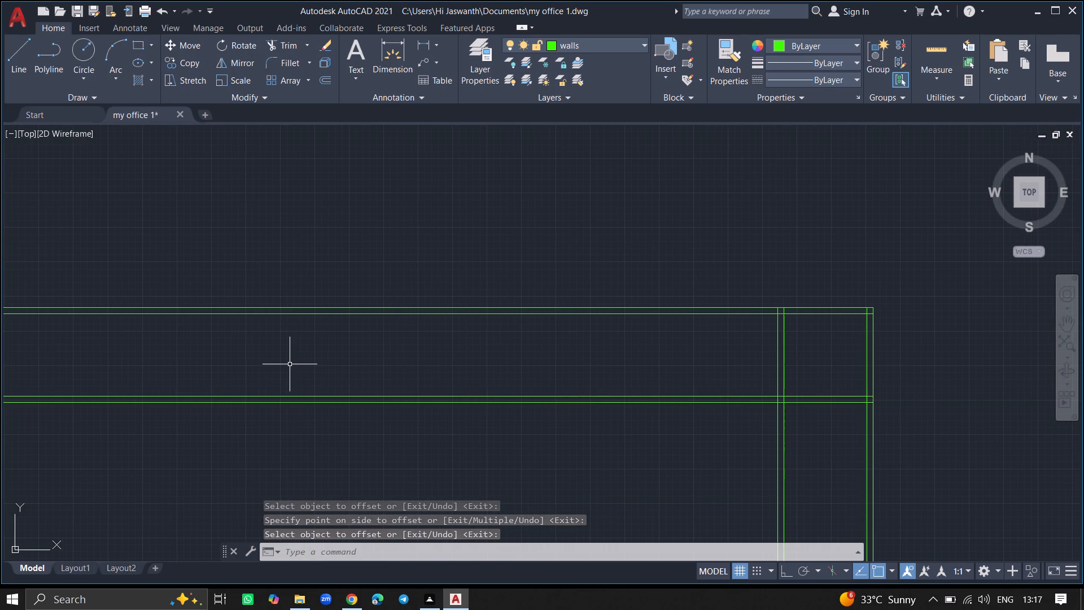
Trim both top horizontal wall lines where they extend left beyond the room's left wall.
text(trim)
key(Return)
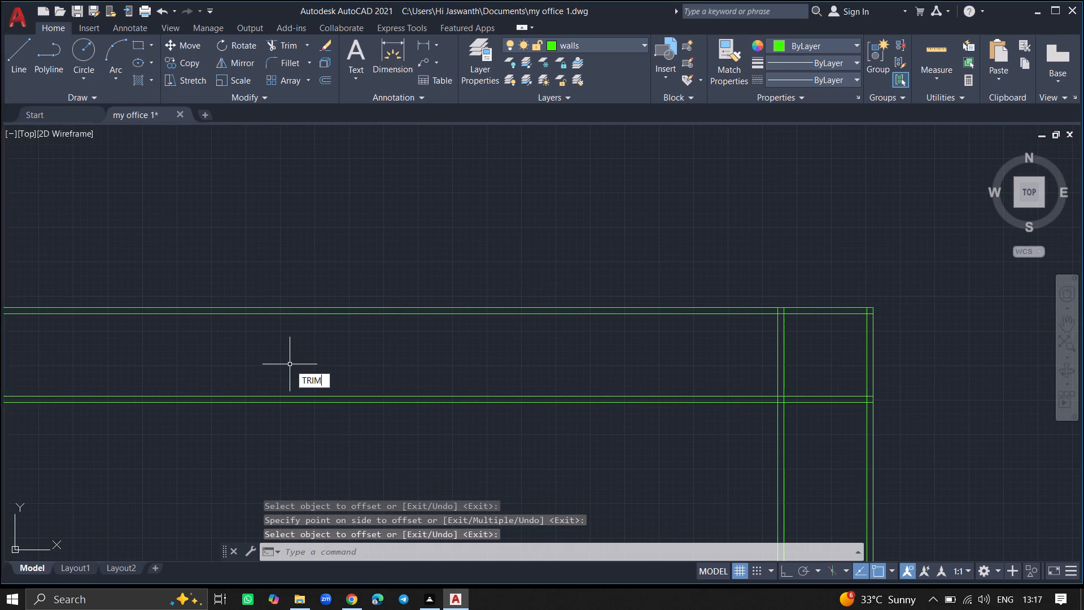
click(303, 316)
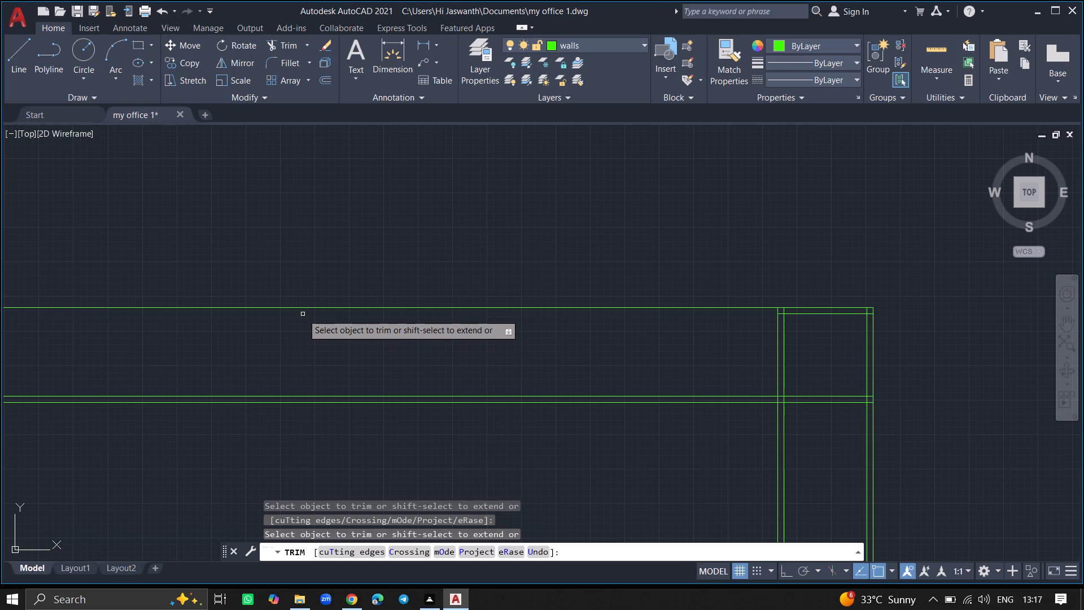
click(303, 308)
key(Return)
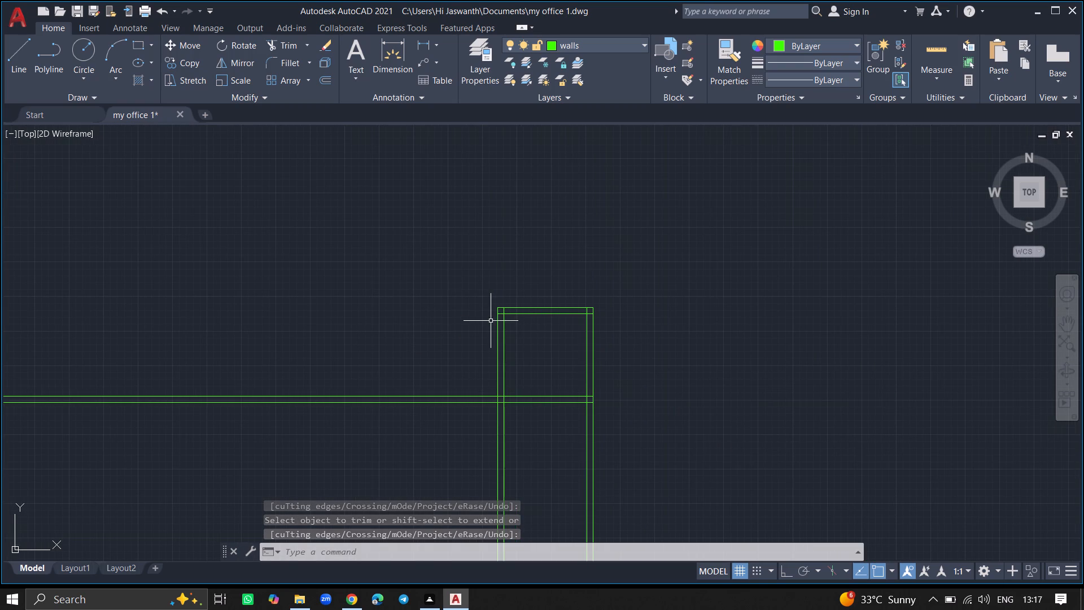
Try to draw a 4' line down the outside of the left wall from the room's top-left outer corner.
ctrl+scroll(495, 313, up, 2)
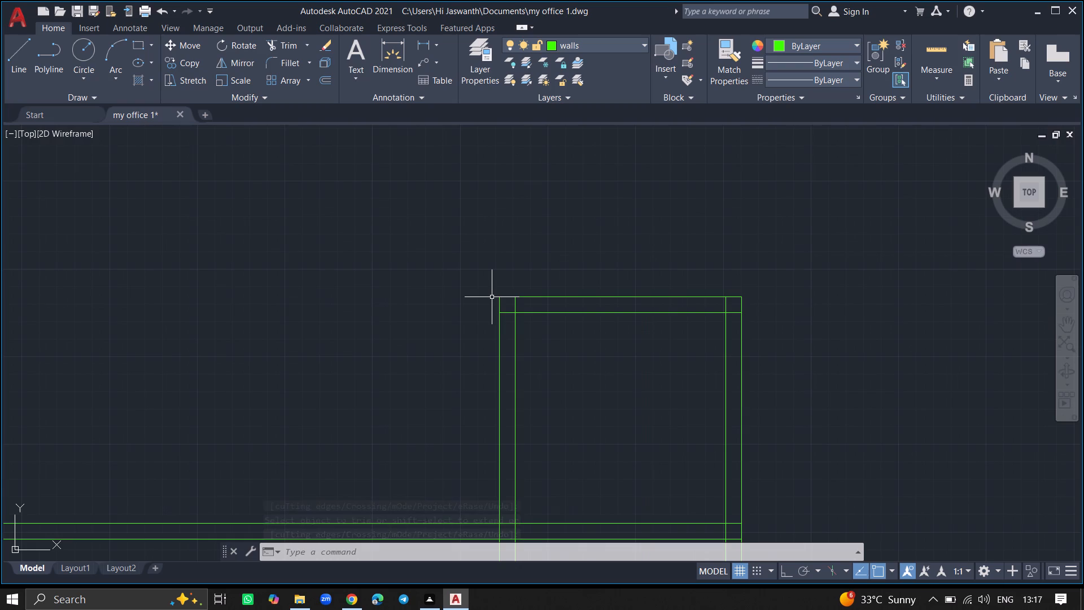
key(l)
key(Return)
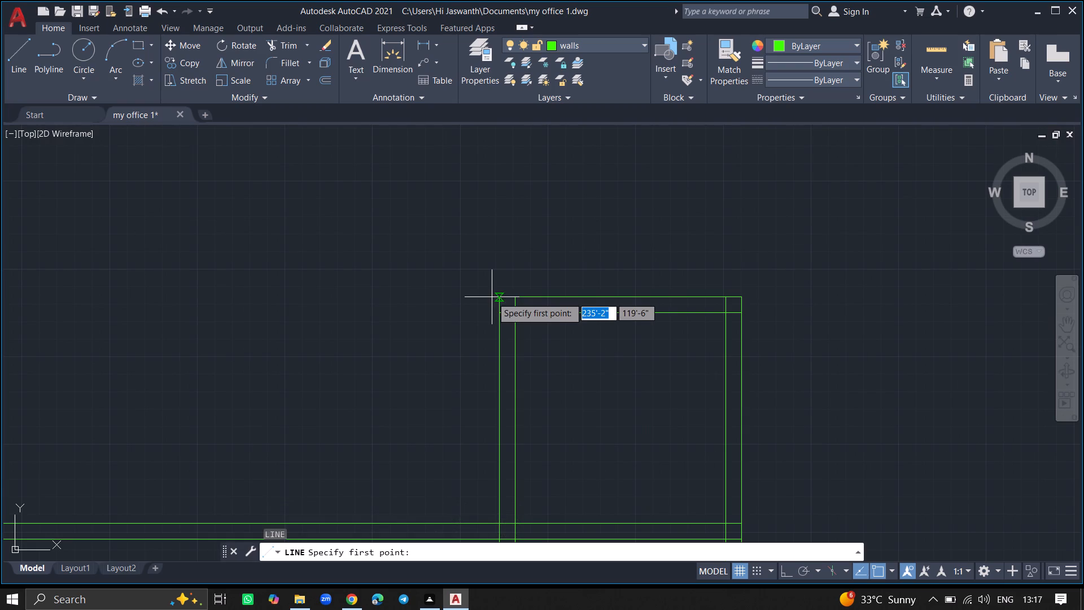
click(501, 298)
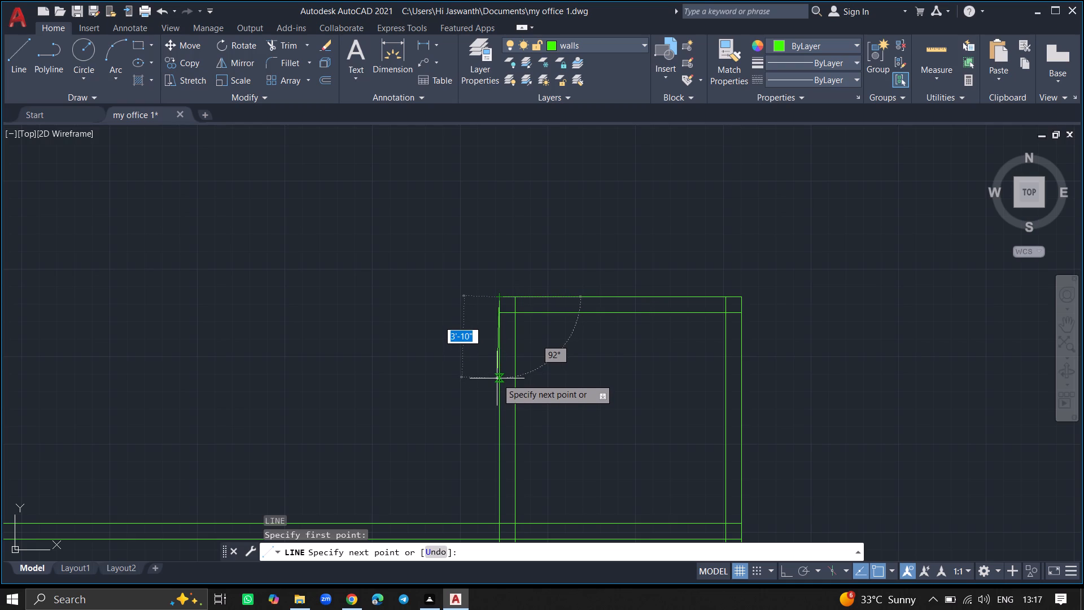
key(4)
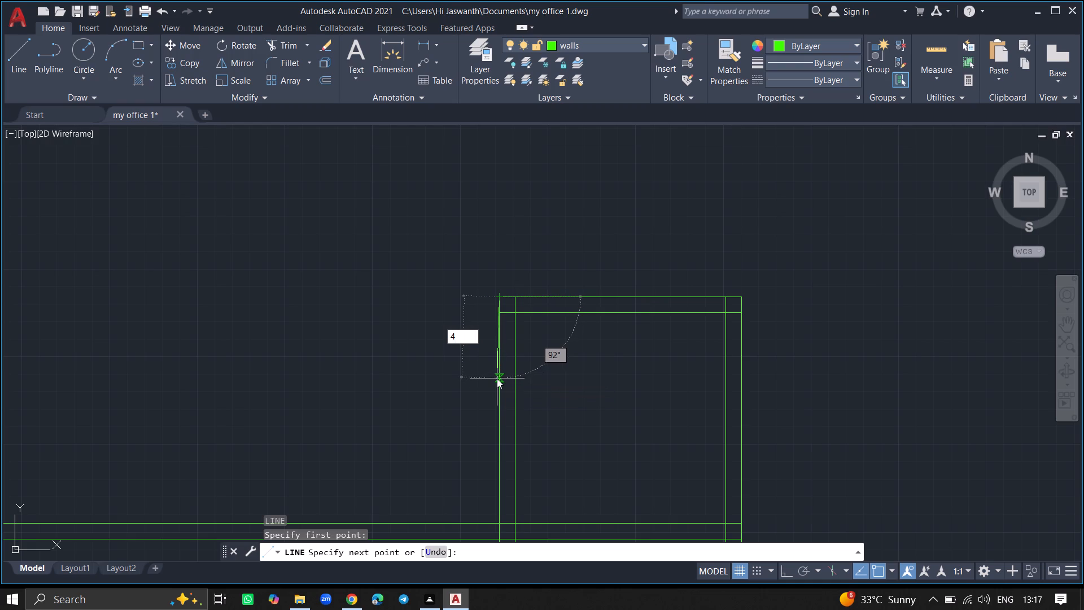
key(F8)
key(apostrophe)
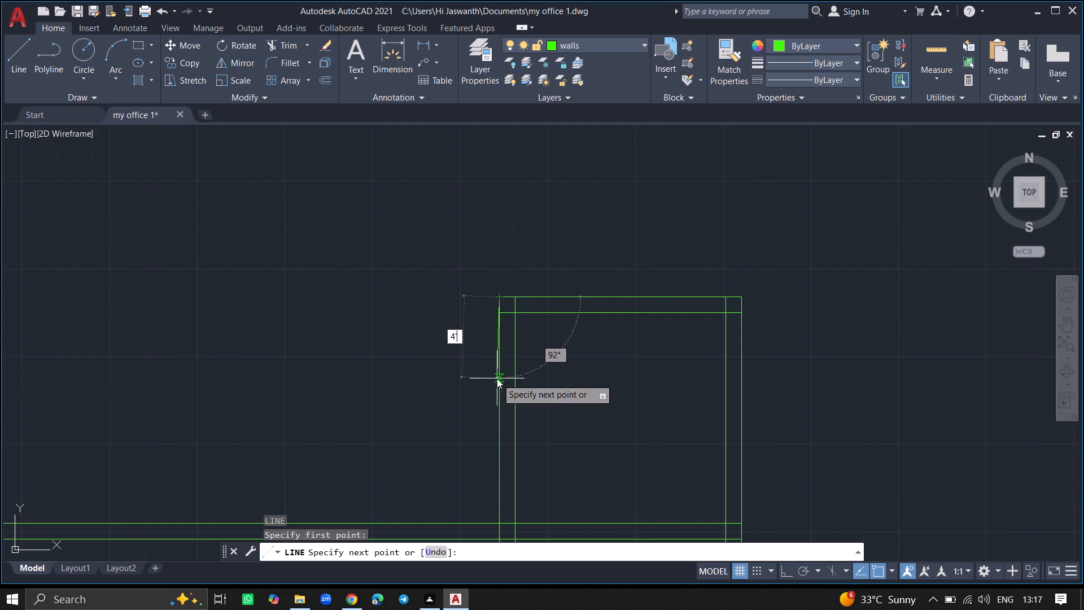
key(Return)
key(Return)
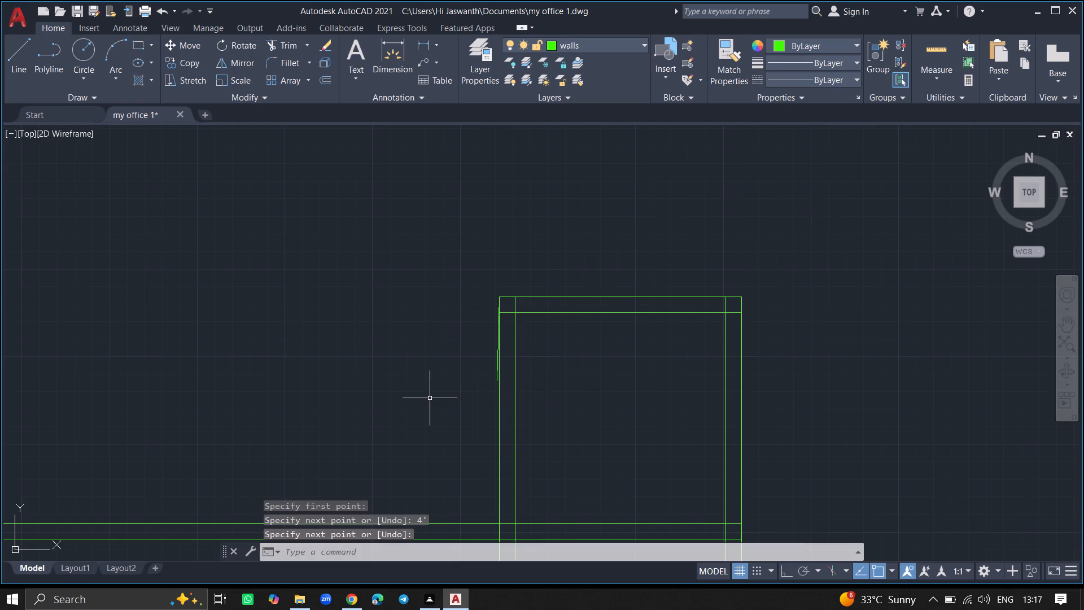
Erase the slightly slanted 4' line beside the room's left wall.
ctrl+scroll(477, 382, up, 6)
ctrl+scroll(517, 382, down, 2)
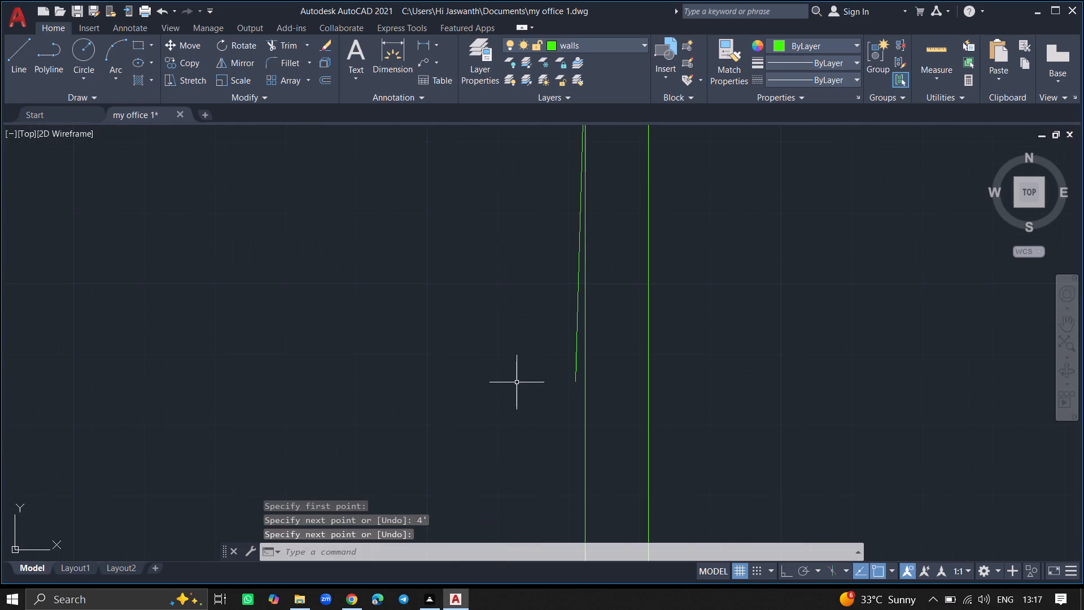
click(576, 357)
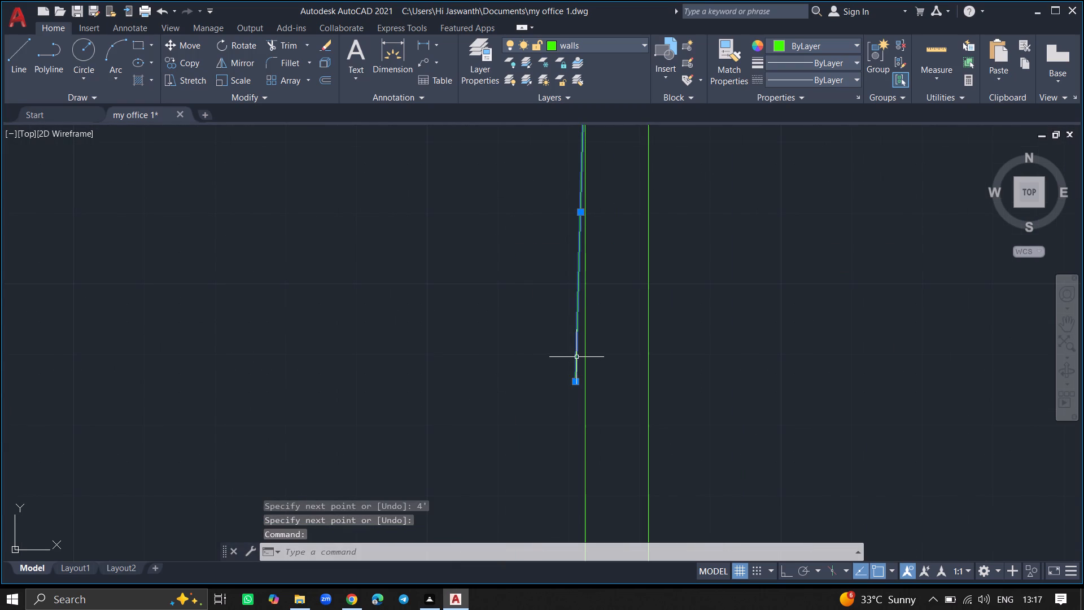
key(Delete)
With Ortho on, draw a line from the room's top-left outer corner about 4' down the wall, continuing 30' to the left.
key(F8)
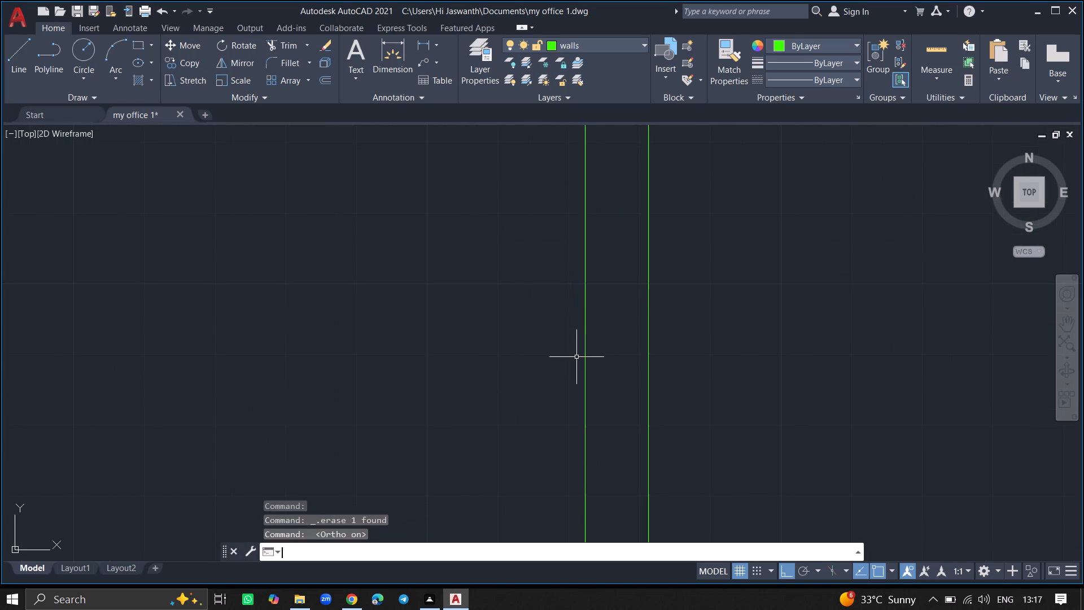
key(l)
key(Return)
ctrl+scroll(576, 357, down, 1)
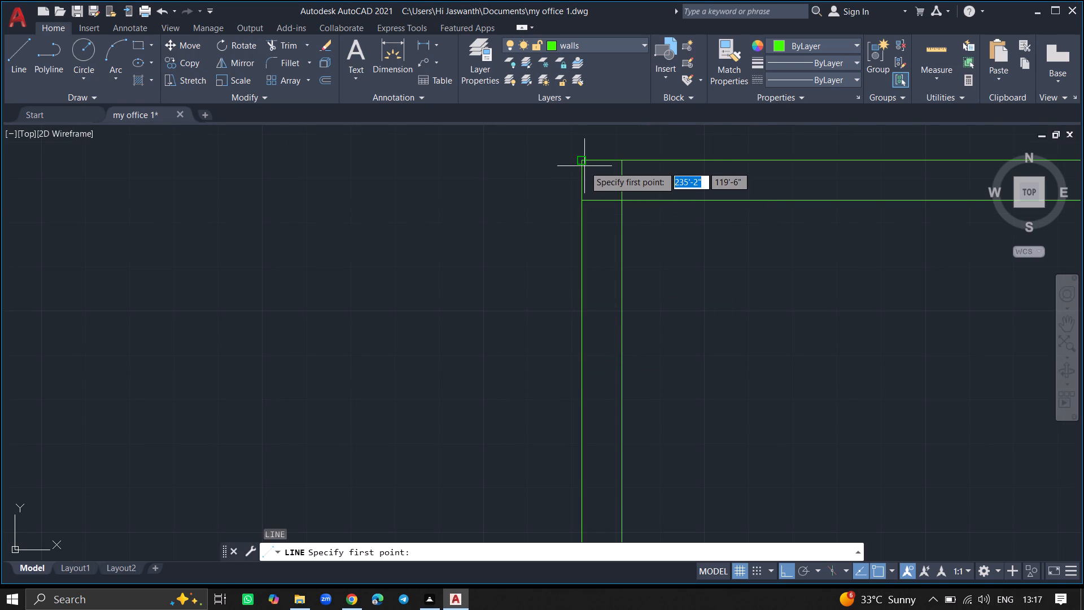
click(582, 162)
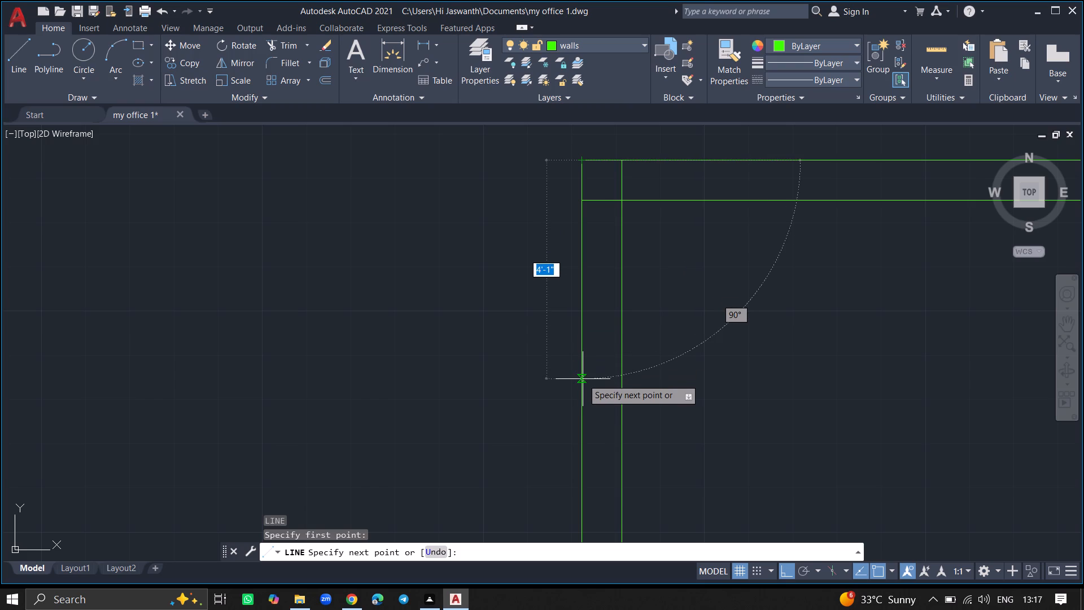
click(583, 373)
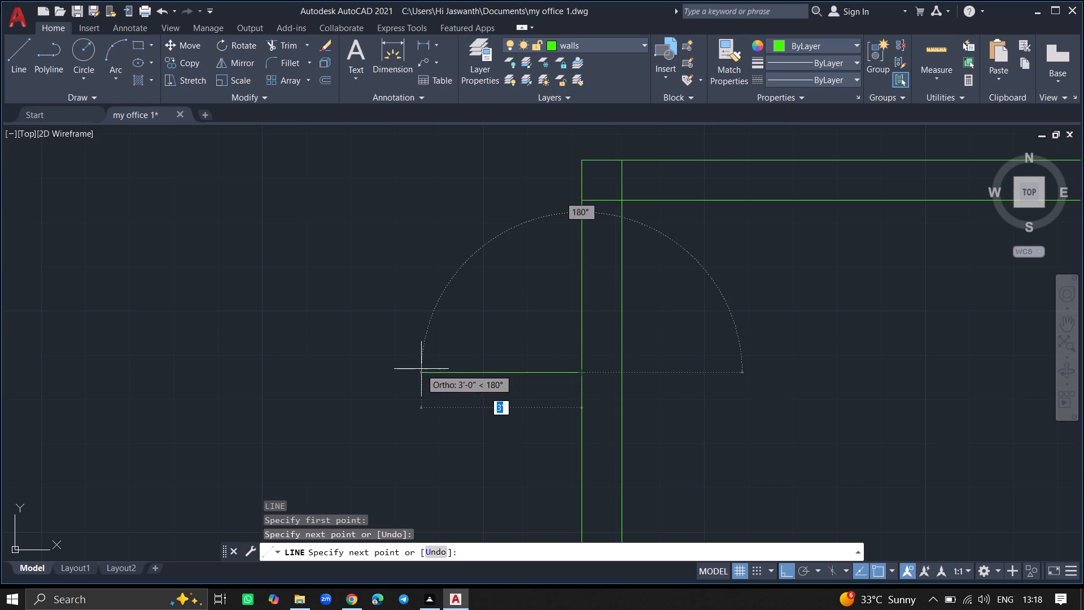
text(30')
key(Return)
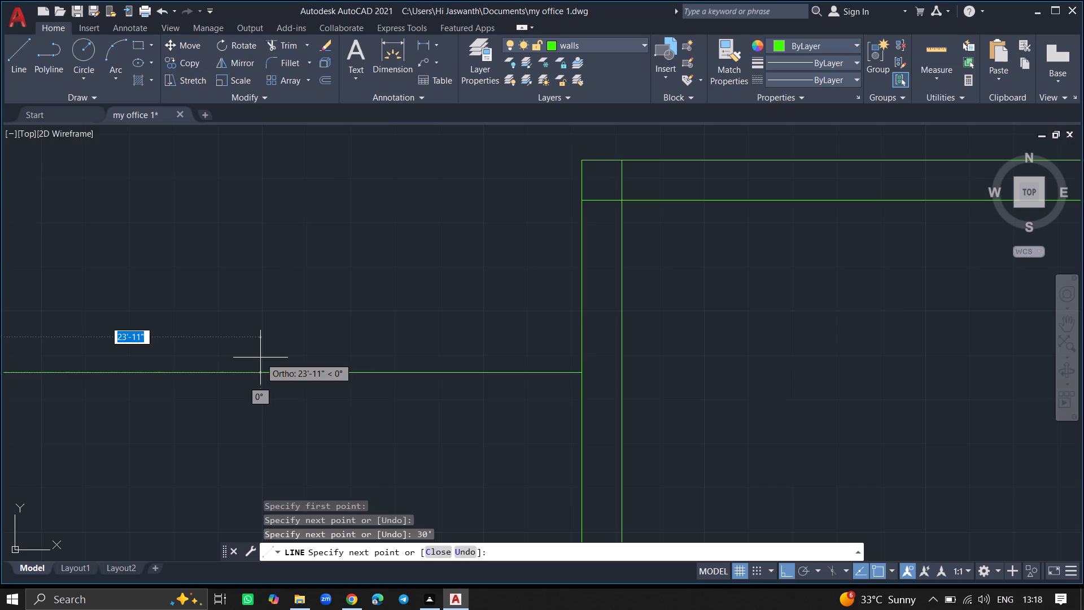
key(Return)
Offset the 30' horizontal line 9" downward to give the new wall its thickness.
ctrl+scroll(260, 358, down, 3)
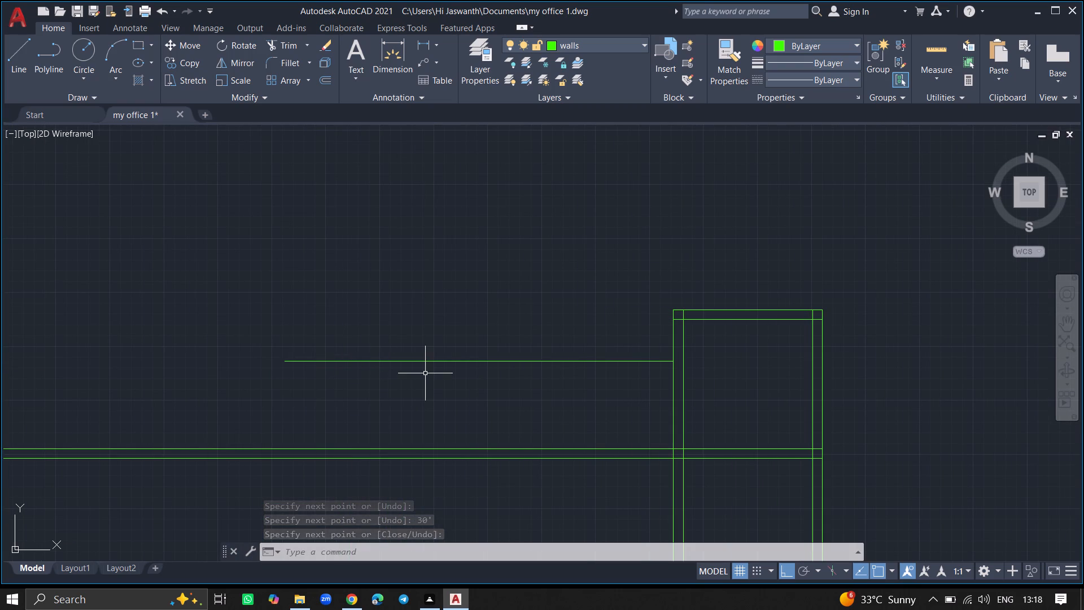
text(off)
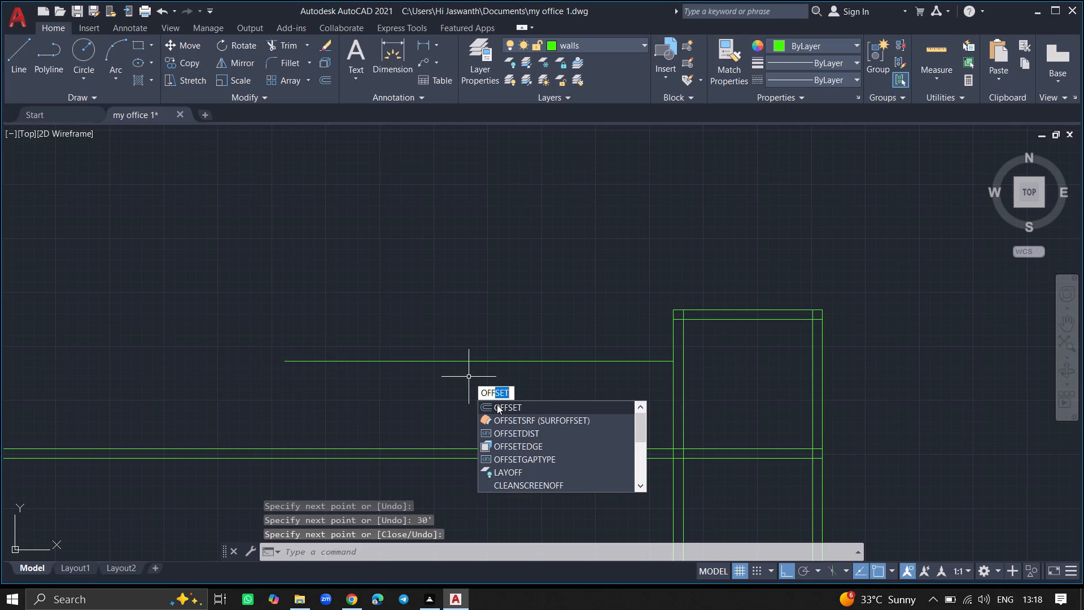
click(497, 404)
key(Return)
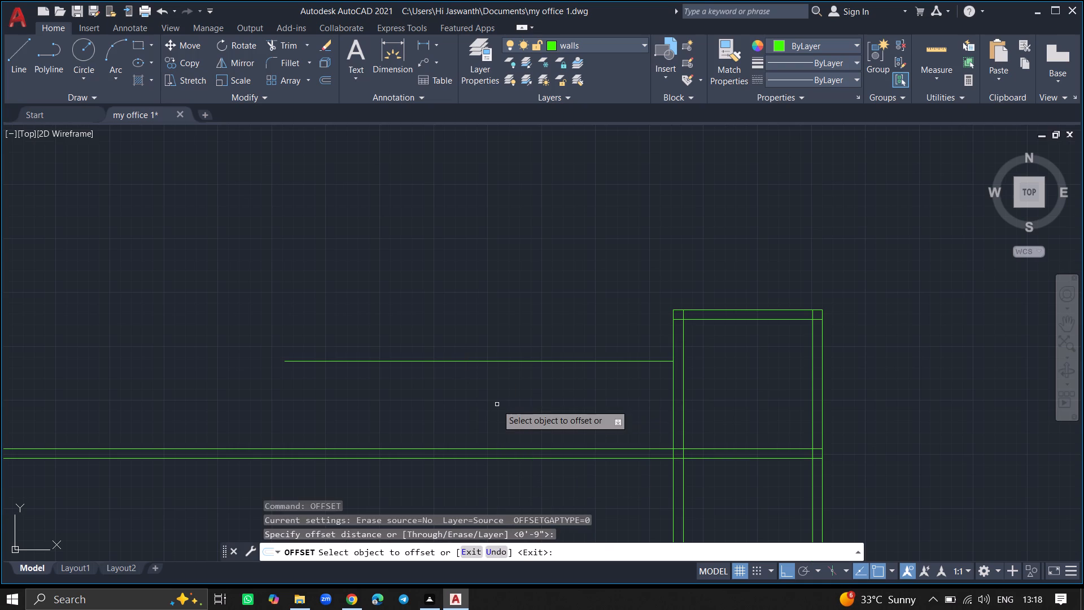
drag(488, 362, 491, 388)
click(491, 388)
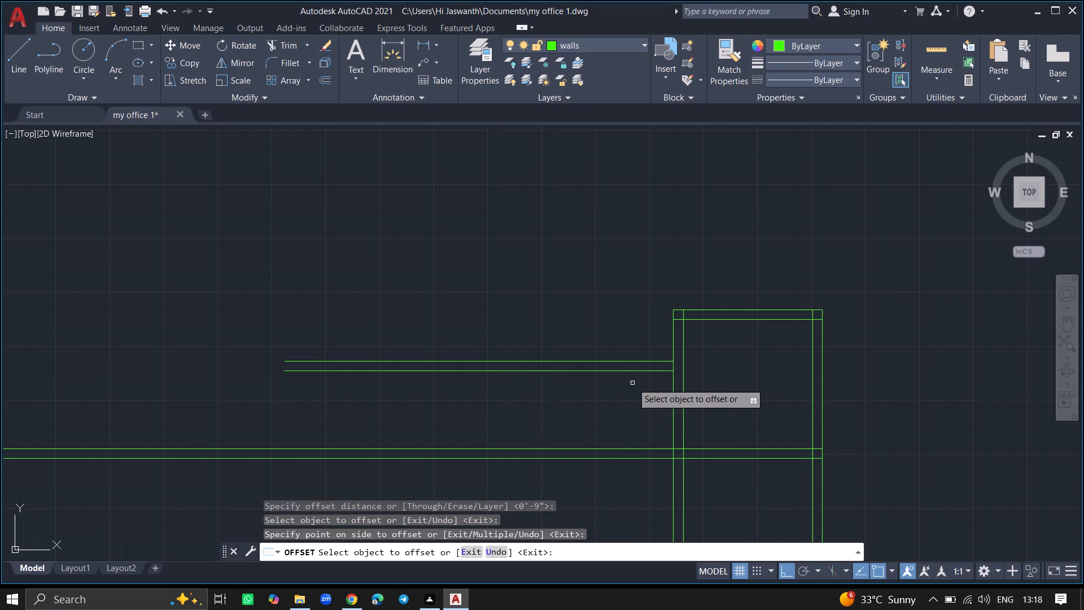
key(Return)
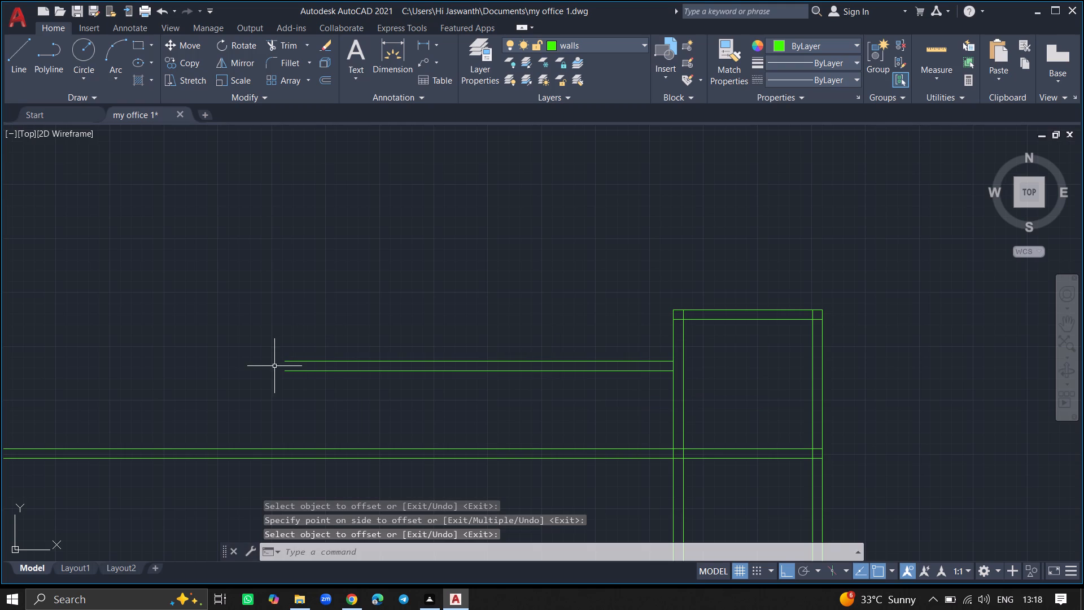
Close the left end of the 30' wall with a short vertical line joining its two horizontal lines.
ctrl+scroll(279, 375, up, 3)
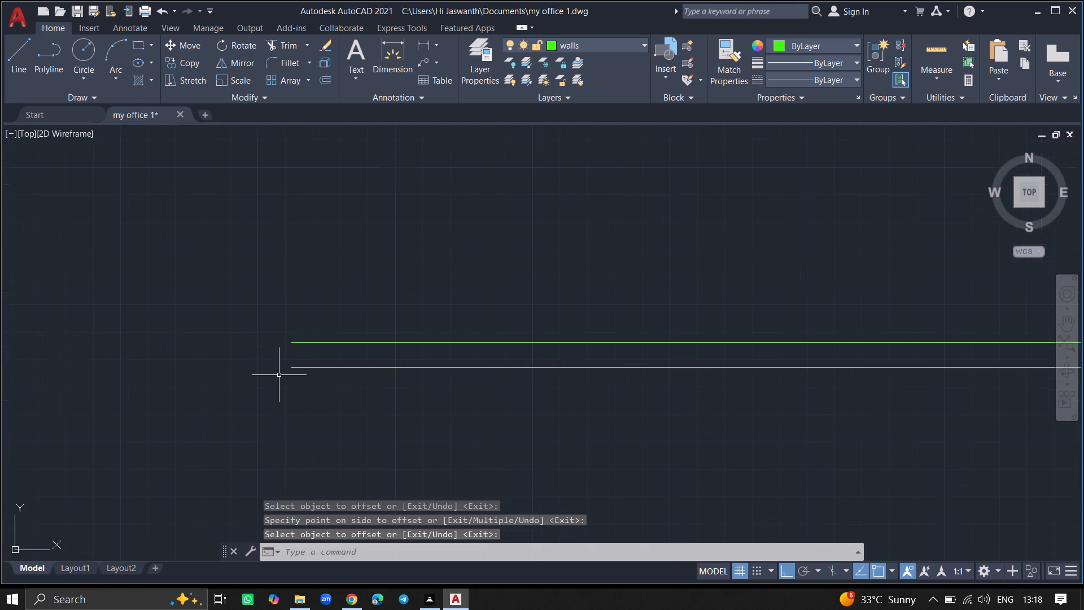
key(l)
key(Return)
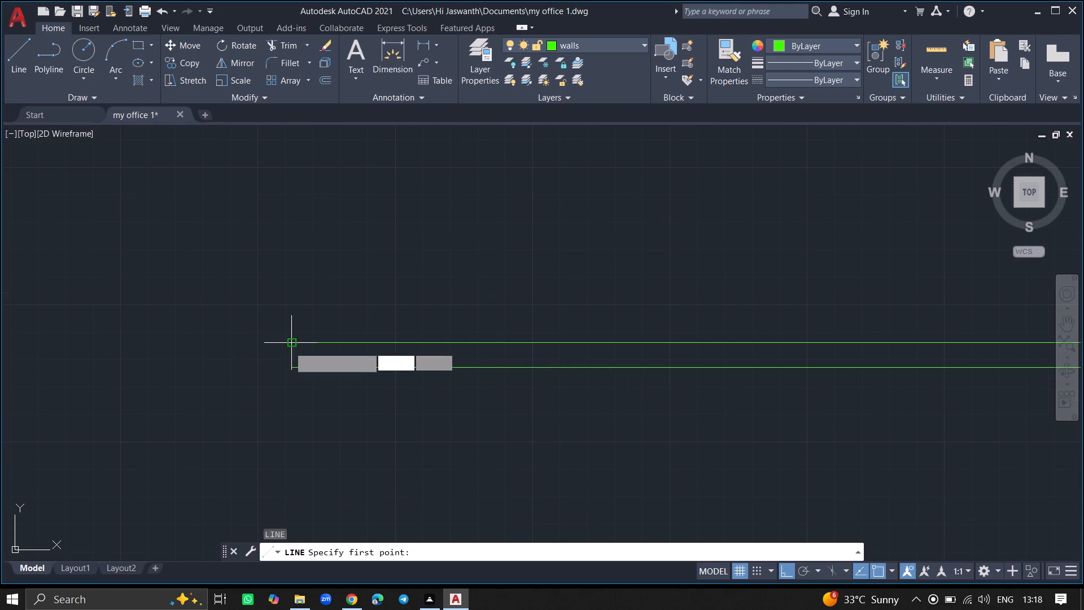
click(290, 347)
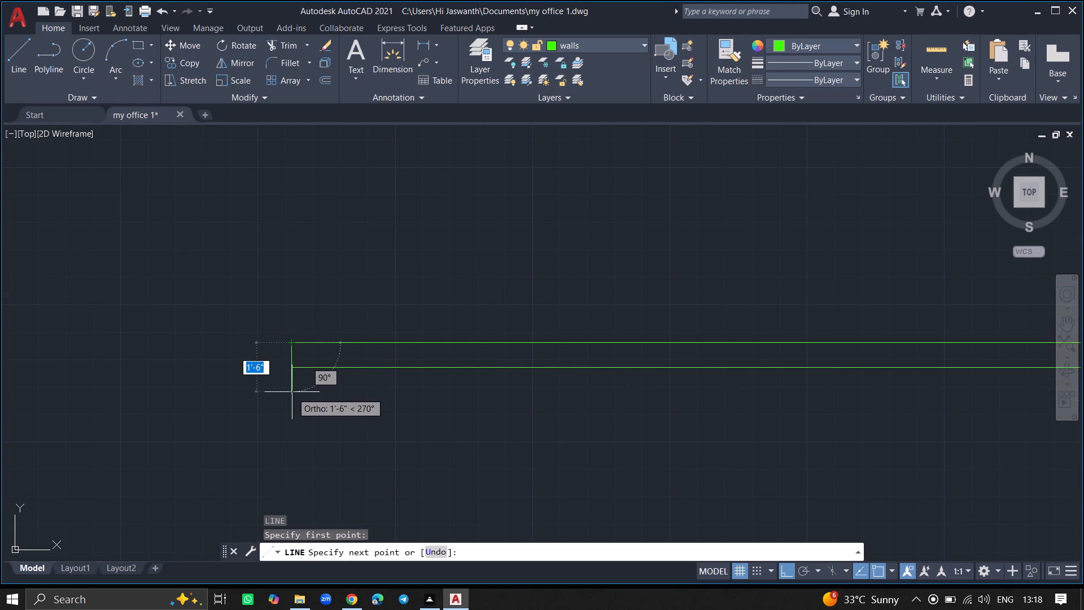
click(292, 368)
key(Return)
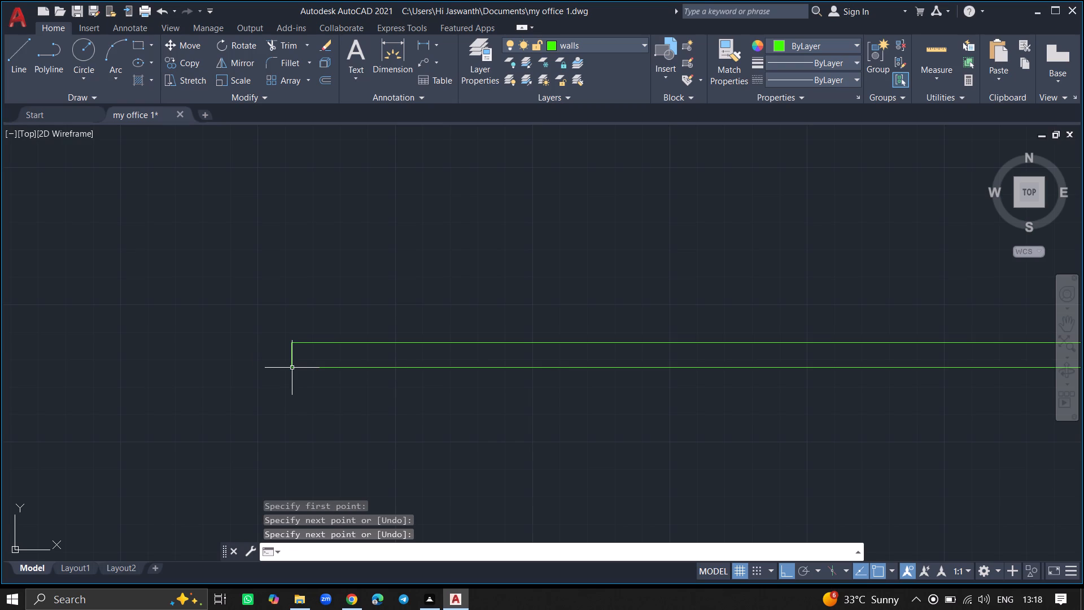
Trim both lines of the room's lower wall where they extend left beyond the room's left wall.
ctrl+scroll(412, 406, down, 4)
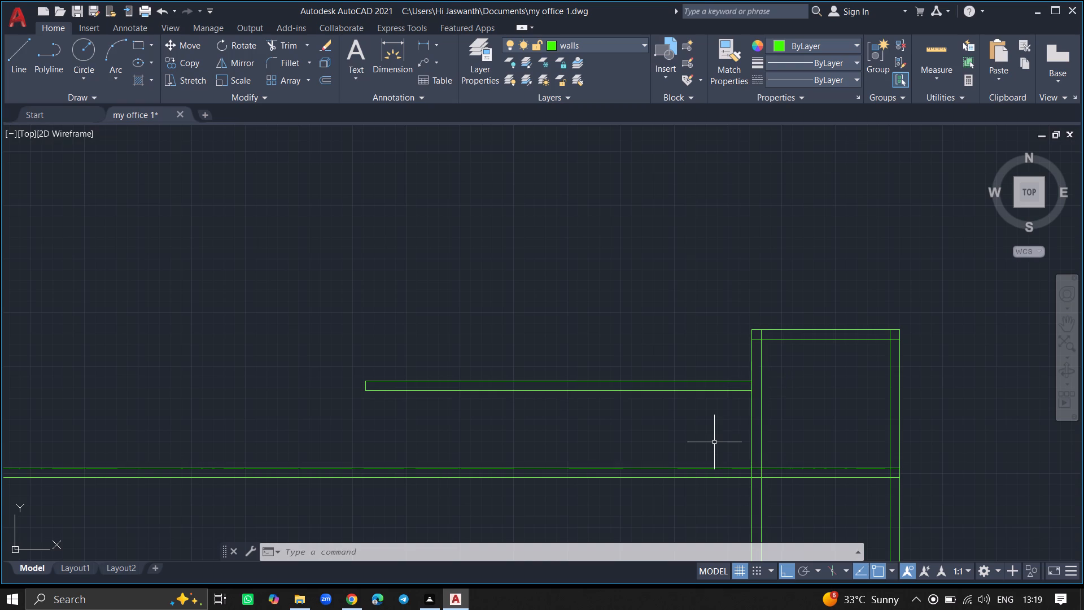
text(trim)
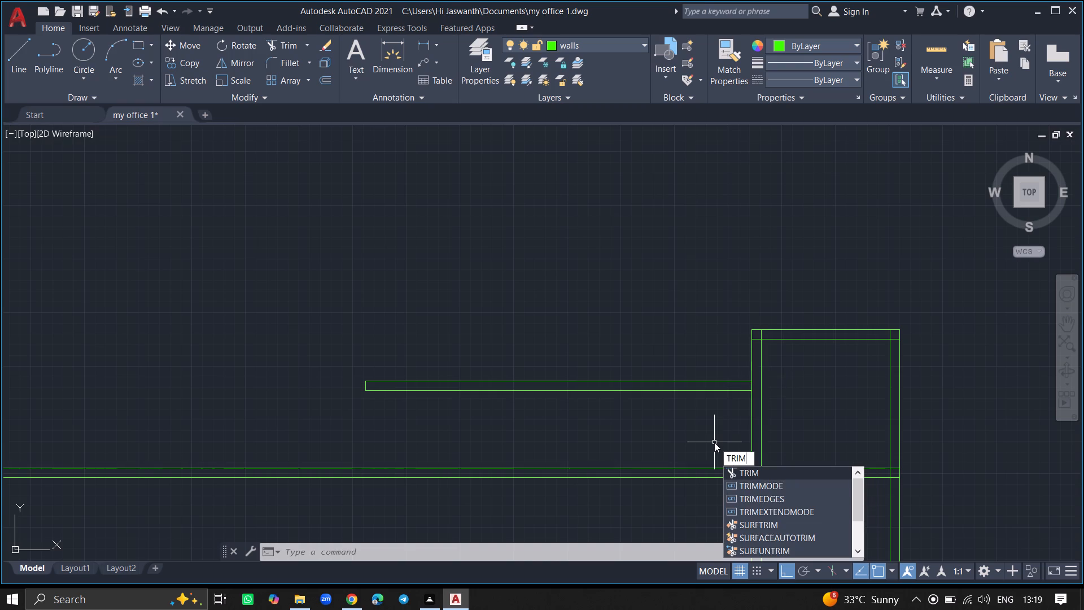
key(Return)
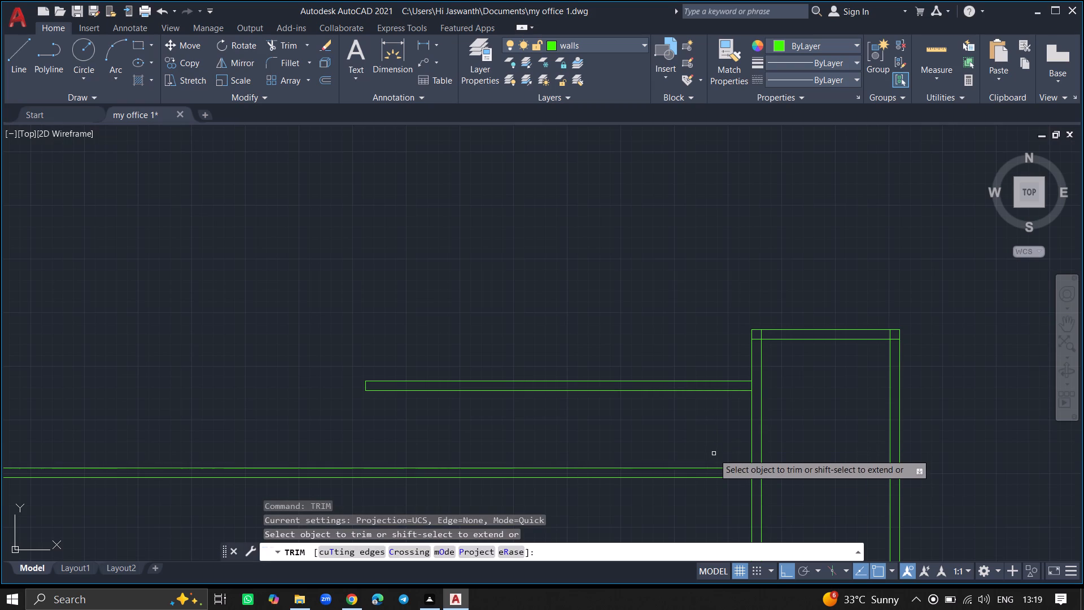
click(713, 469)
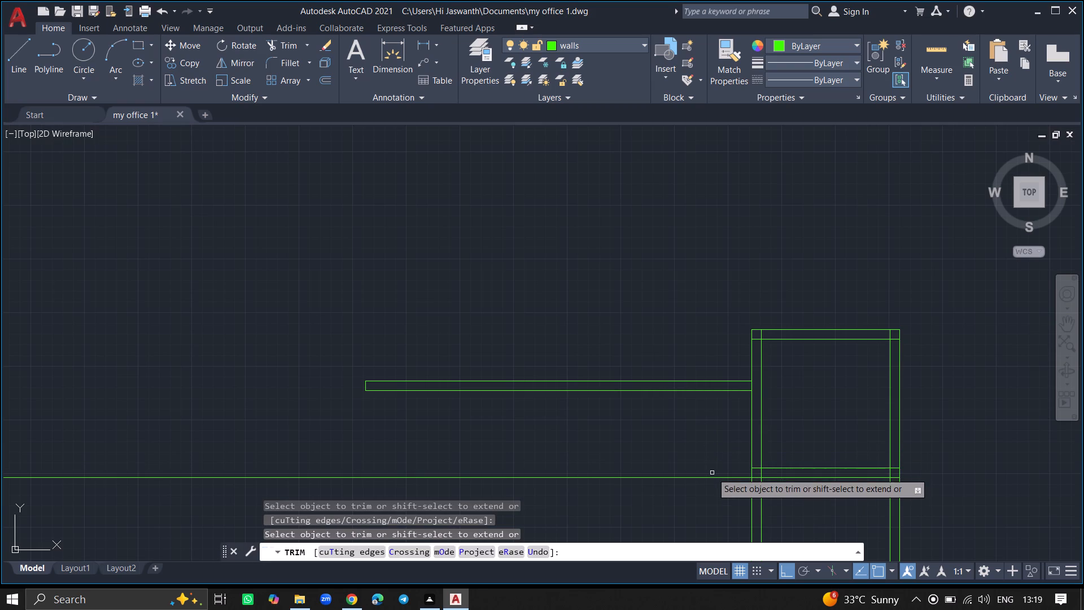
click(709, 476)
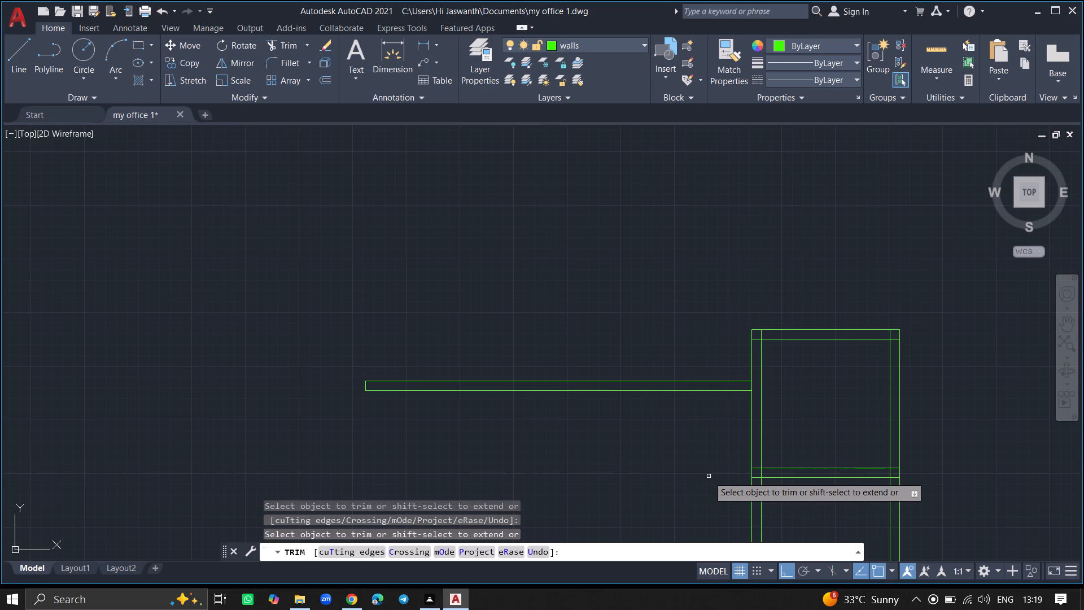
key(Return)
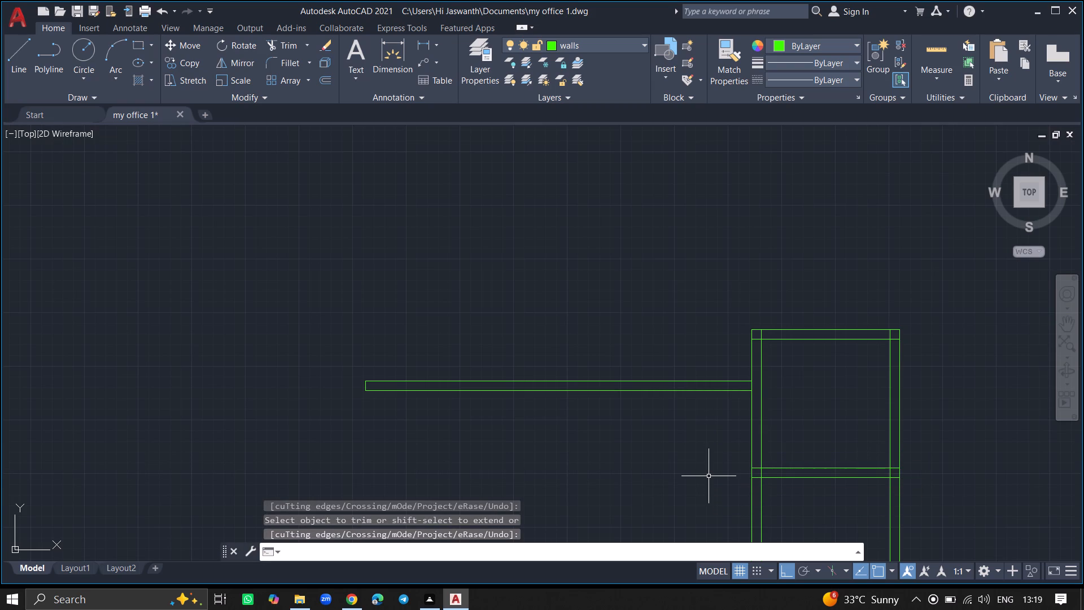
Offset the bottom line of the room's lower wall 10' downward to mark the depth of the second room.
ctrl+scroll(709, 476, down, 2)
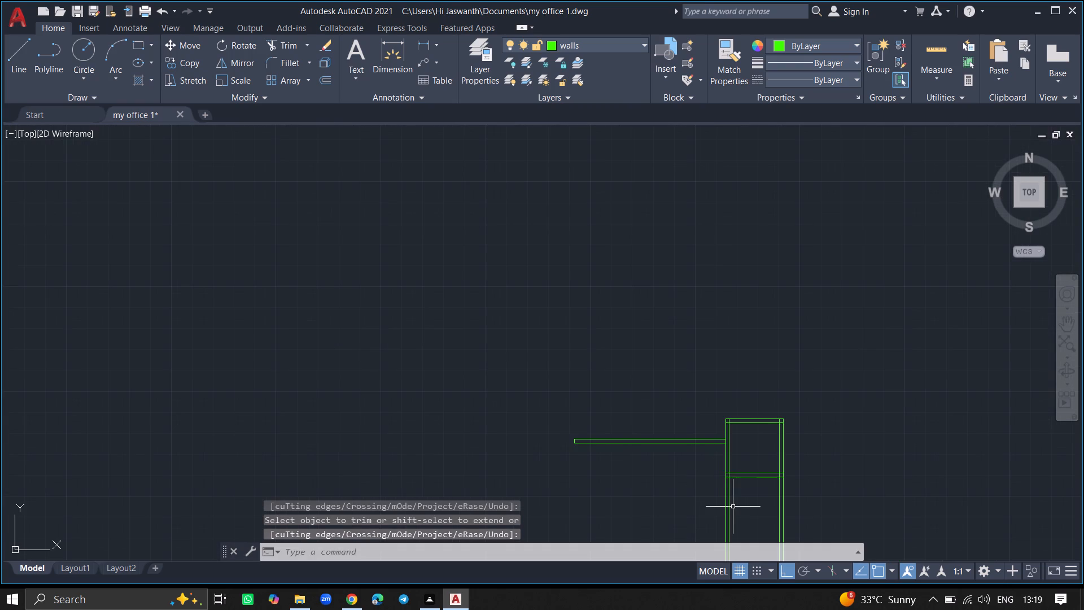
ctrl+scroll(738, 516, up, 3)
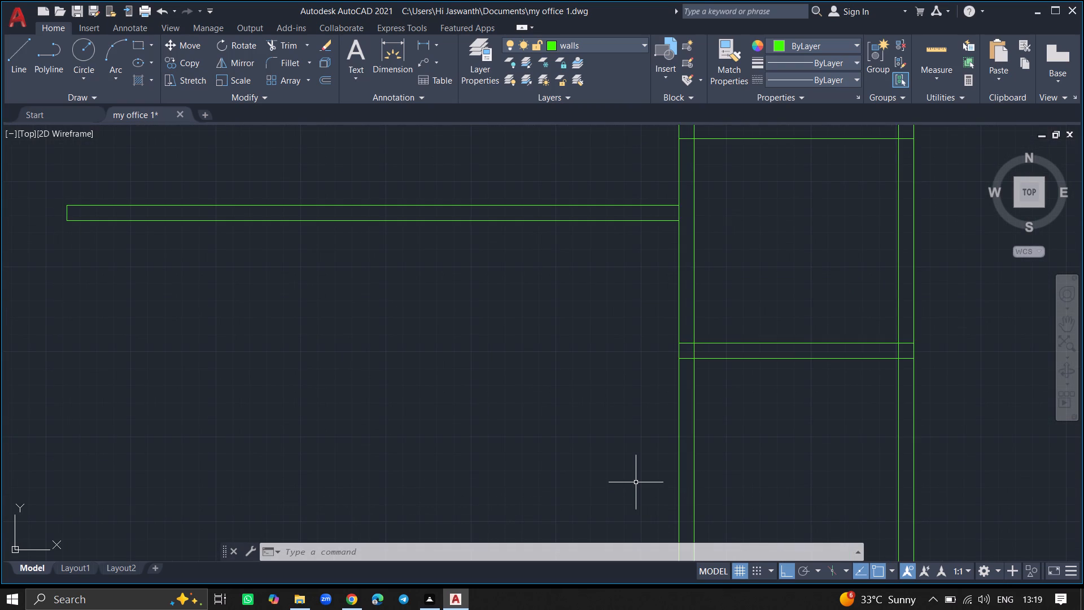
ctrl+scroll(636, 482, down, 7)
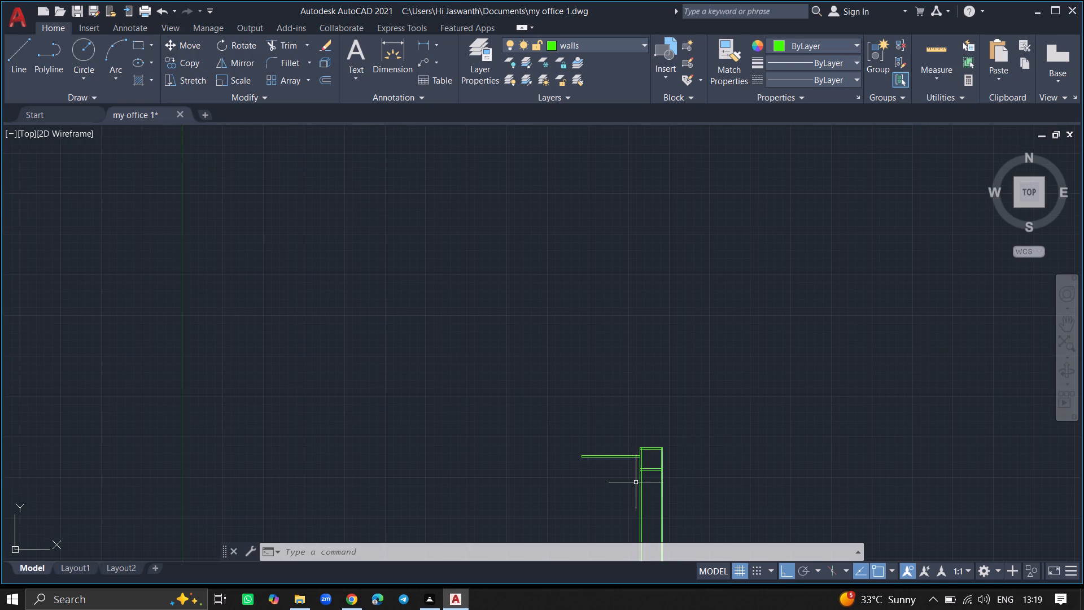
ctrl+scroll(650, 517, up, 4)
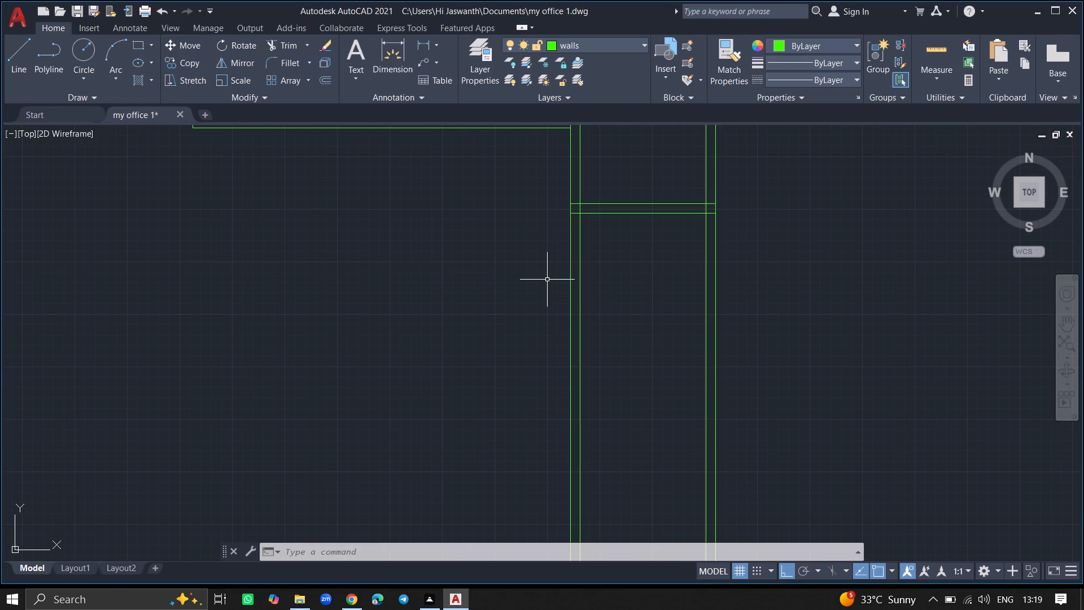
ctrl+scroll(547, 278, down, 1)
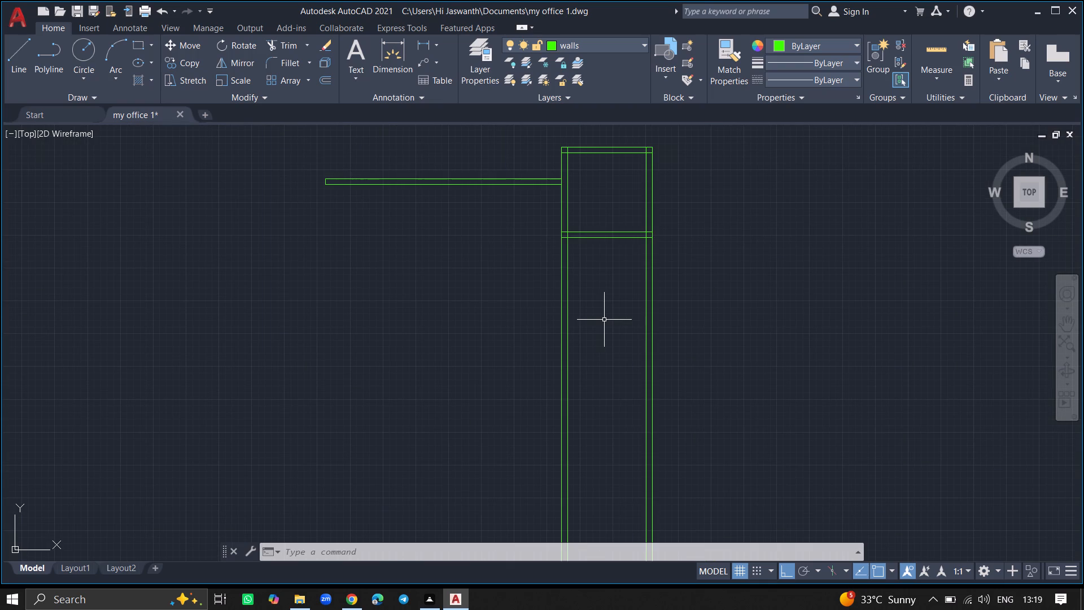
text(off)
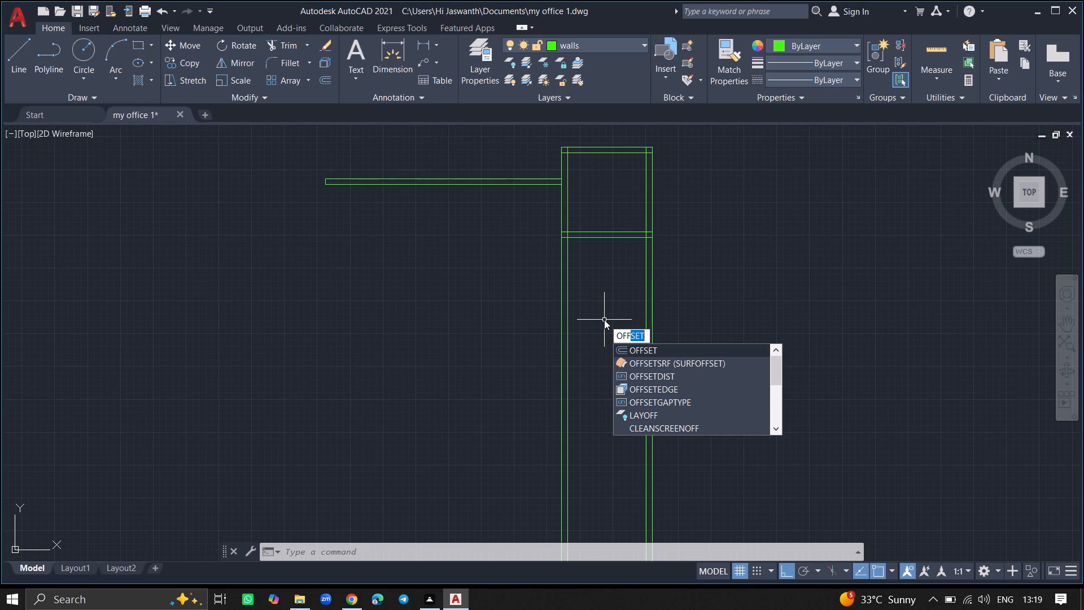
click(620, 347)
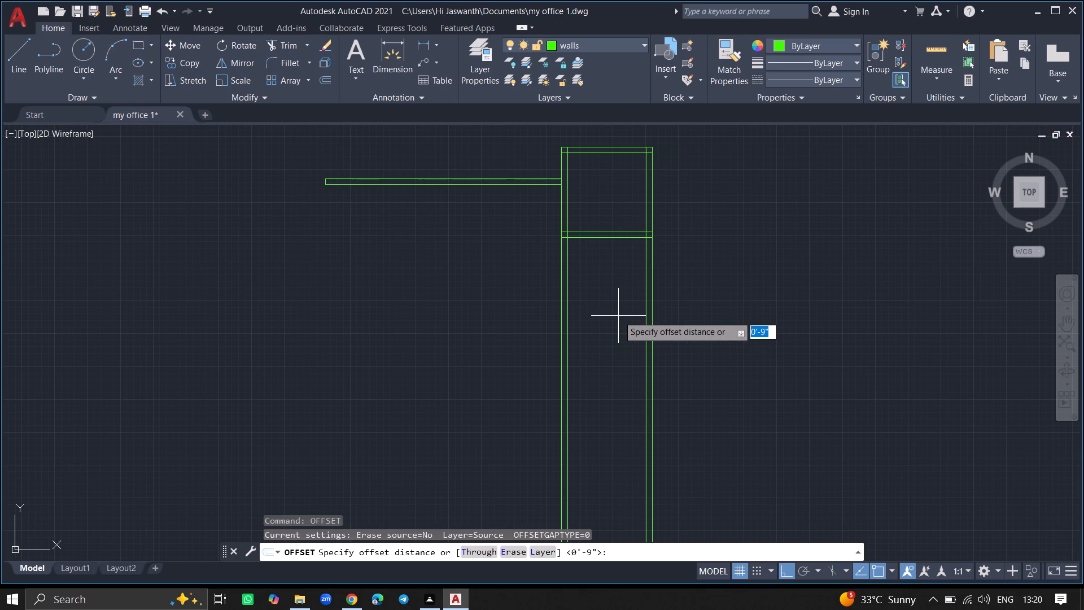
key(1)
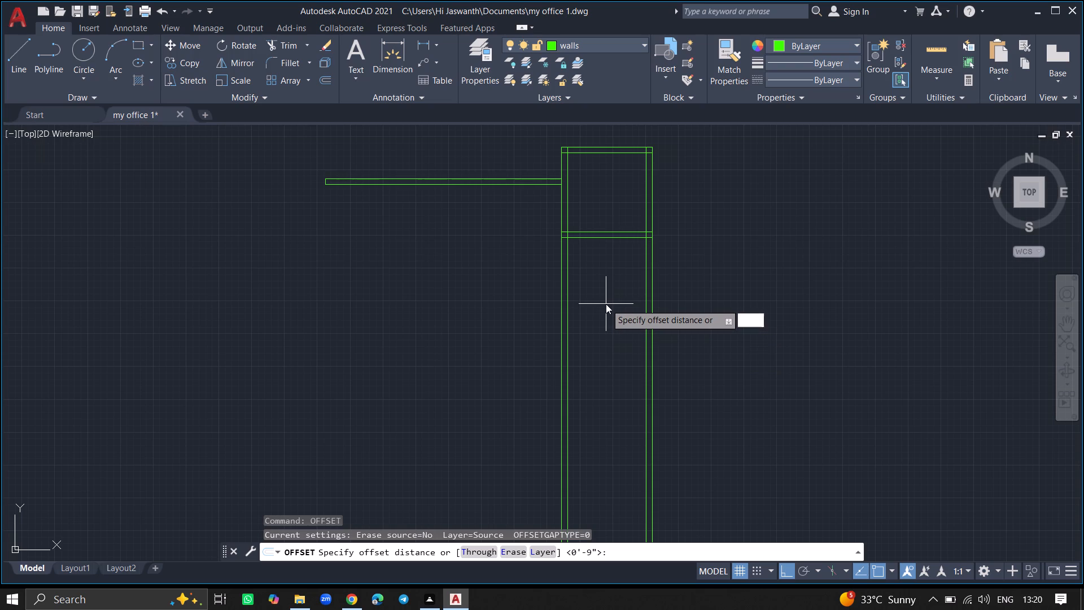
text(0')
key(Return)
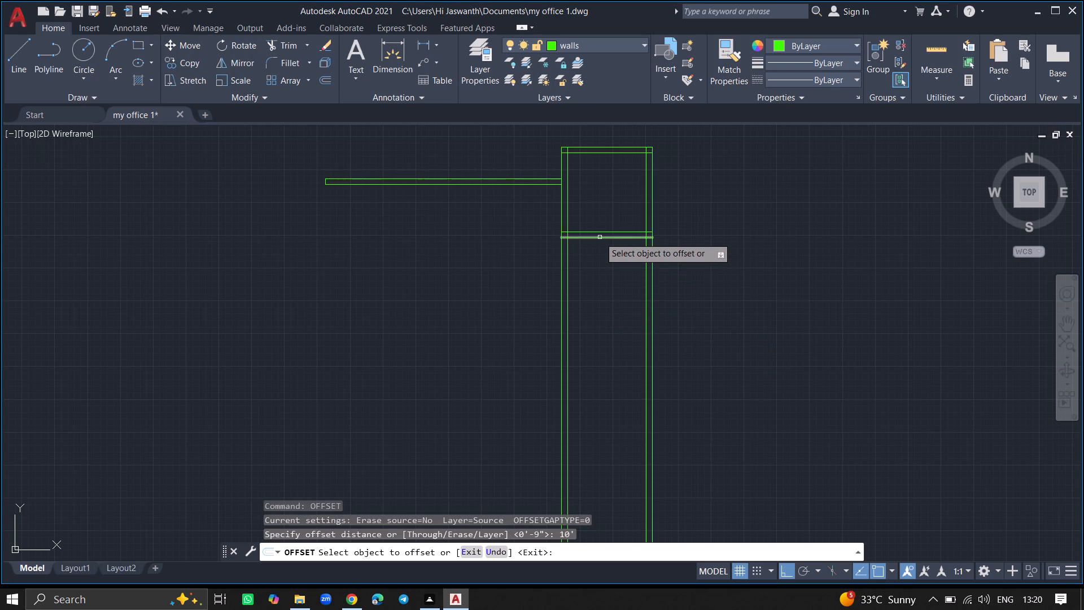
drag(600, 237, 602, 304)
click(602, 304)
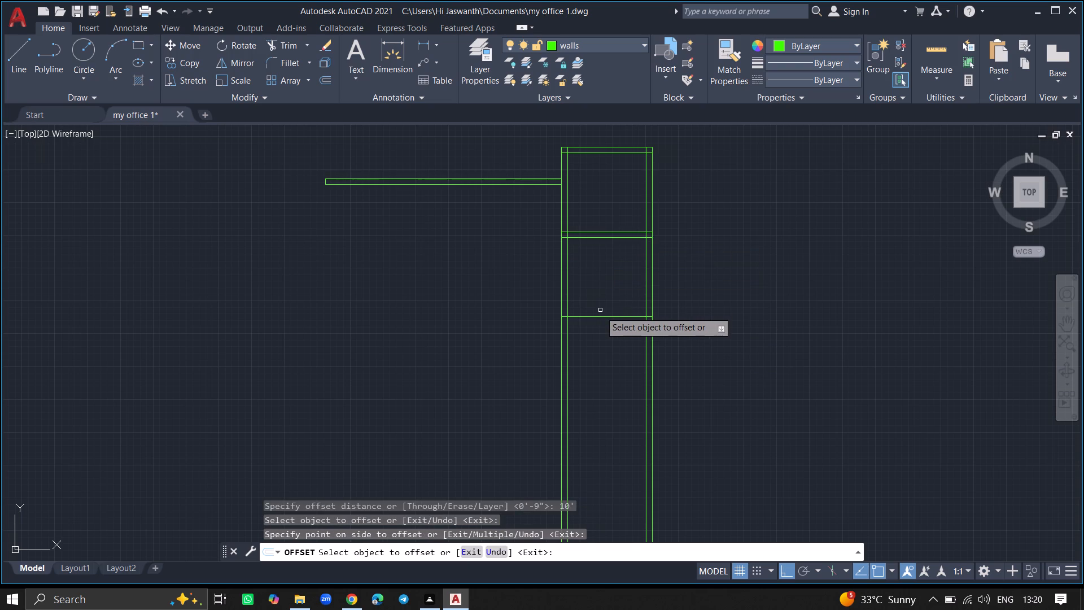
ctrl+scroll(598, 319, up, 4)
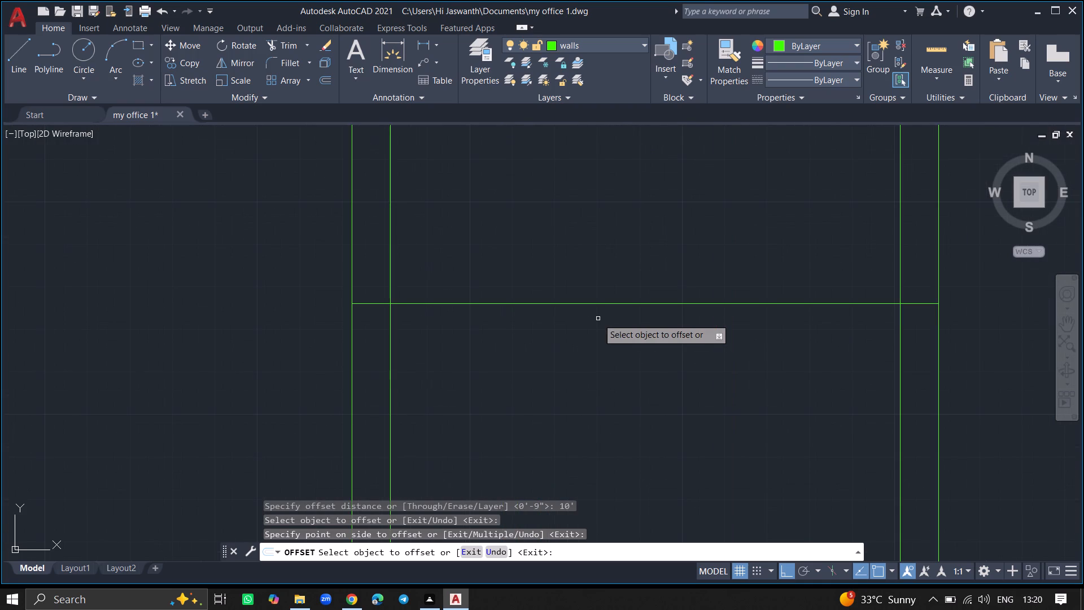
key(Return)
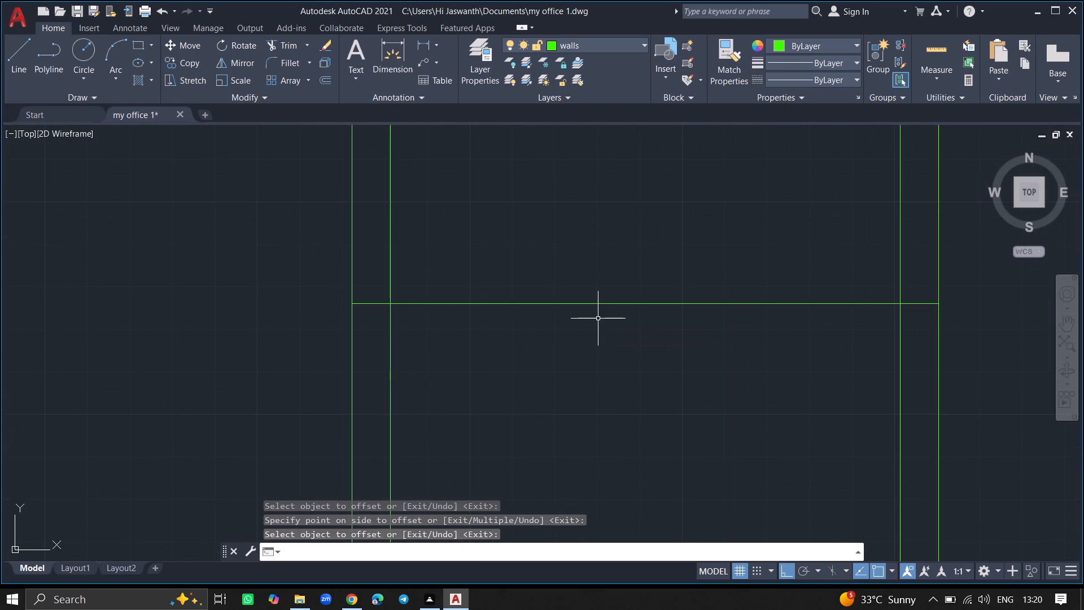
Offset the second room's new bottom line 9" downward to give its lower wall thickness.
ctrl+scroll(598, 319, down, 3)
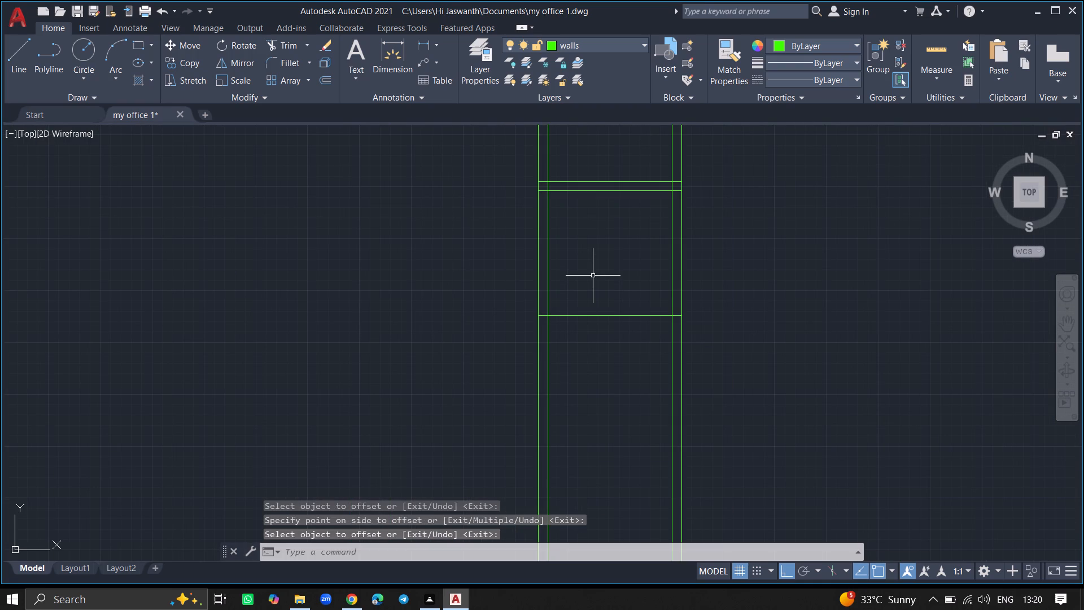
text(off)
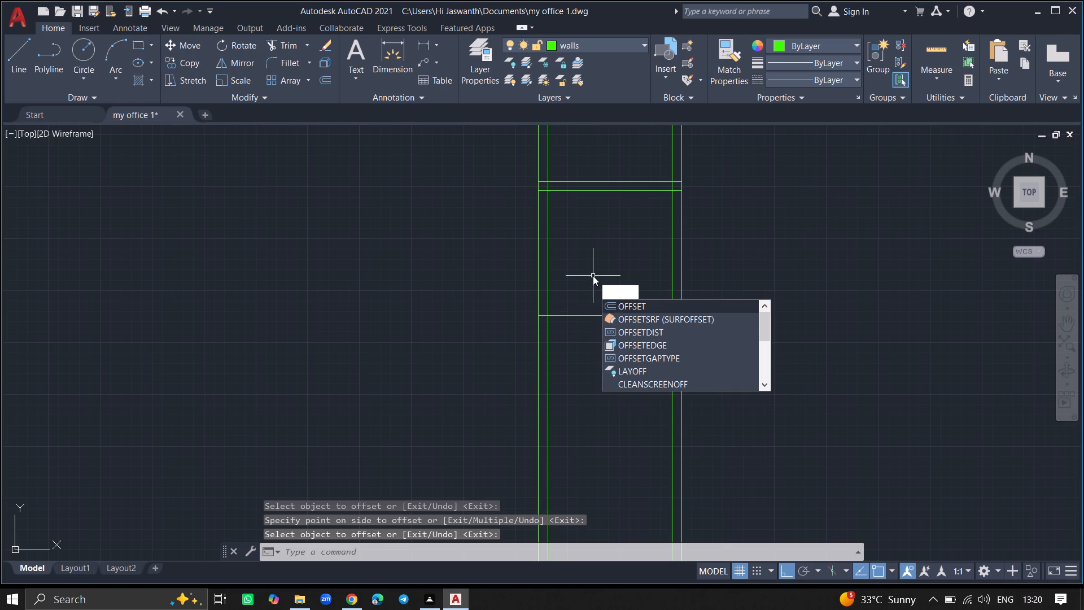
click(617, 305)
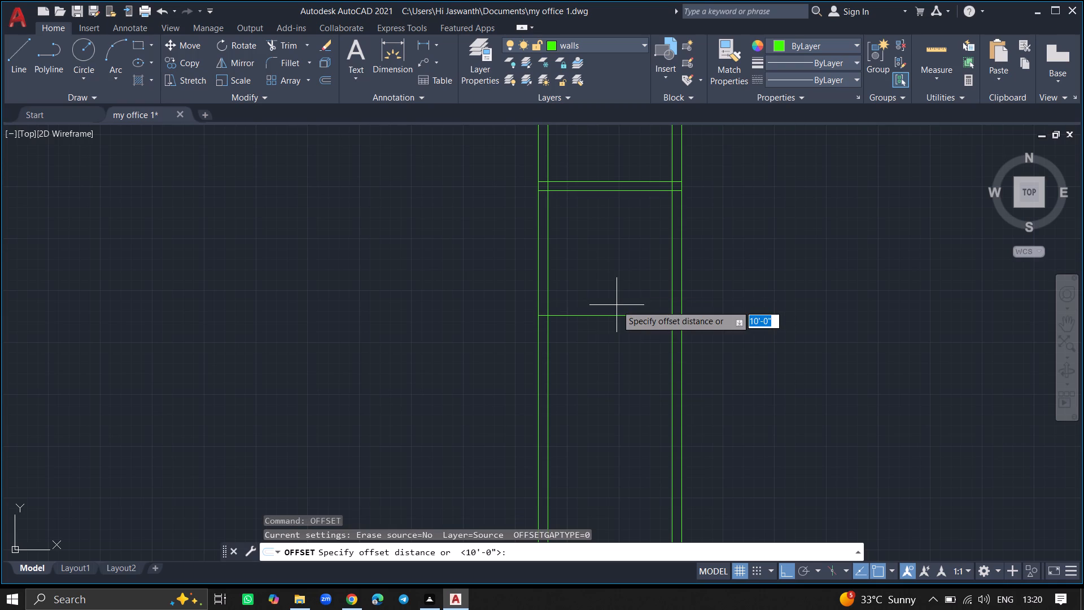
key(9)
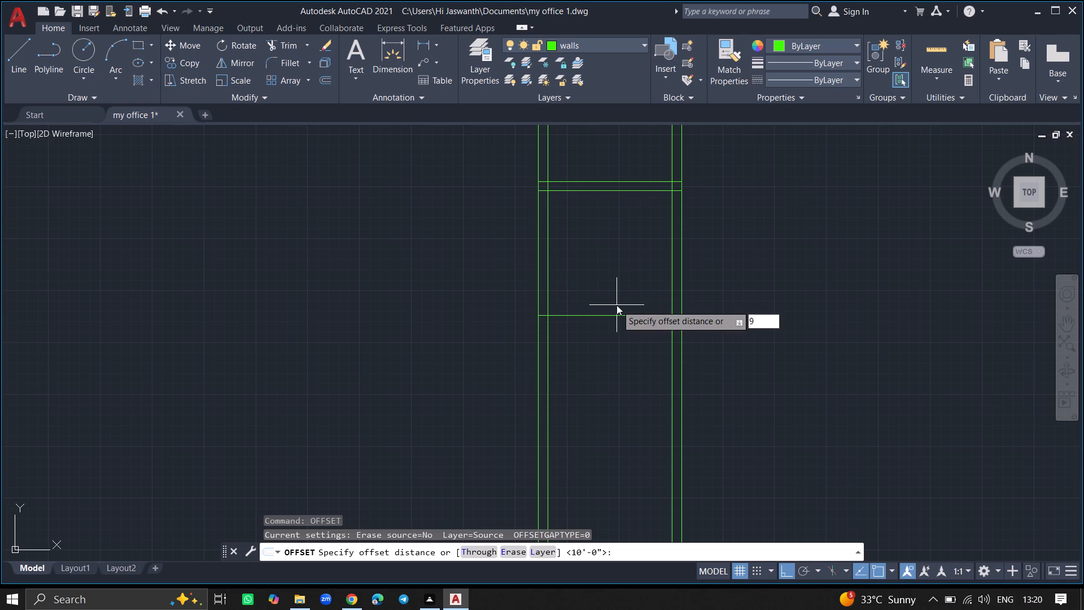
key(shift+quotedbl)
key(Return)
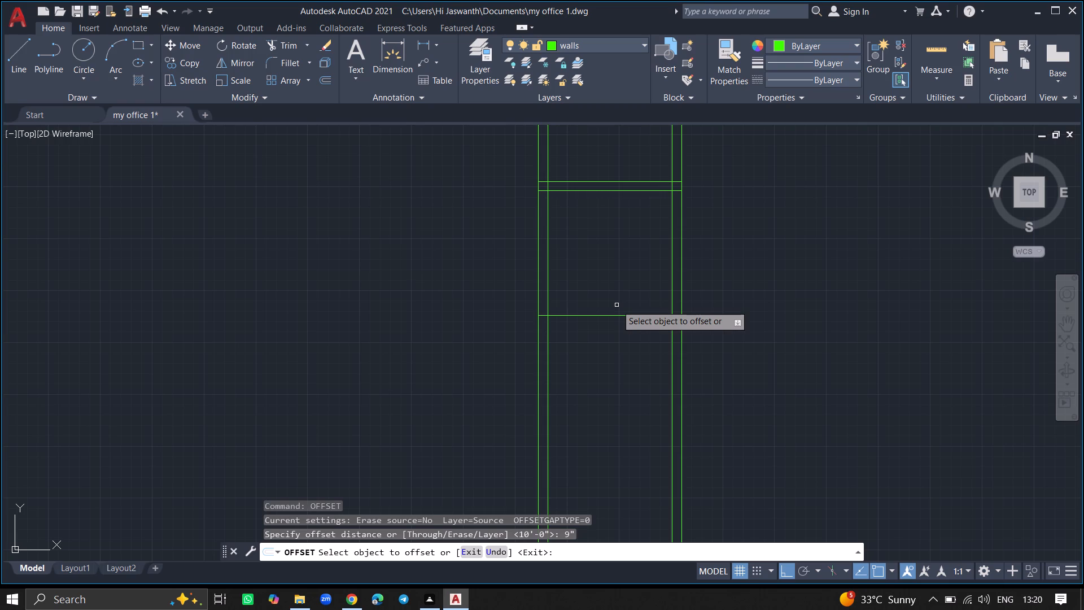
click(617, 315)
click(613, 354)
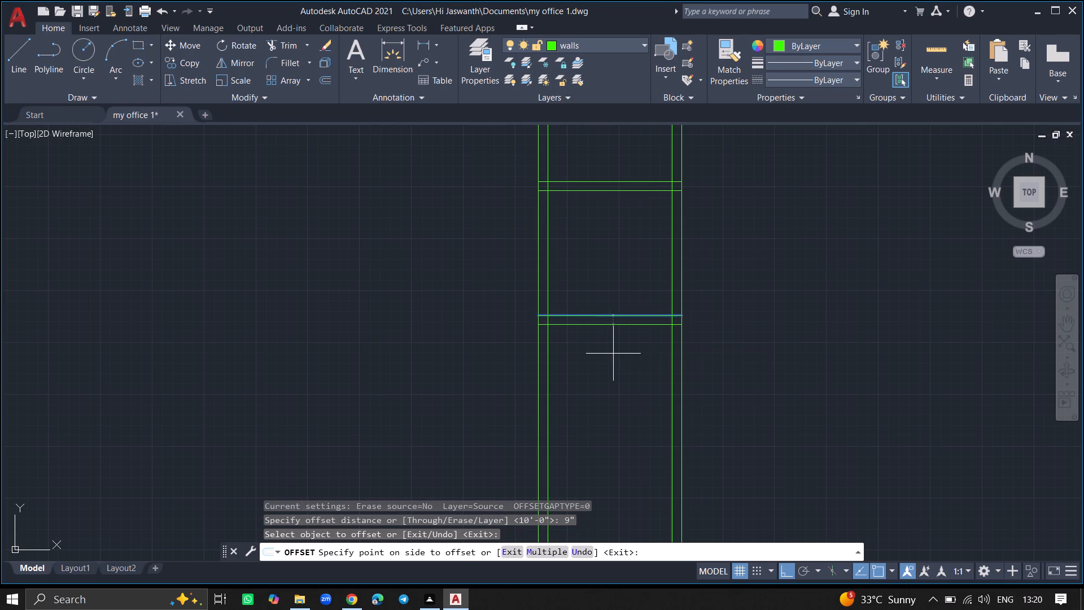
key(Return)
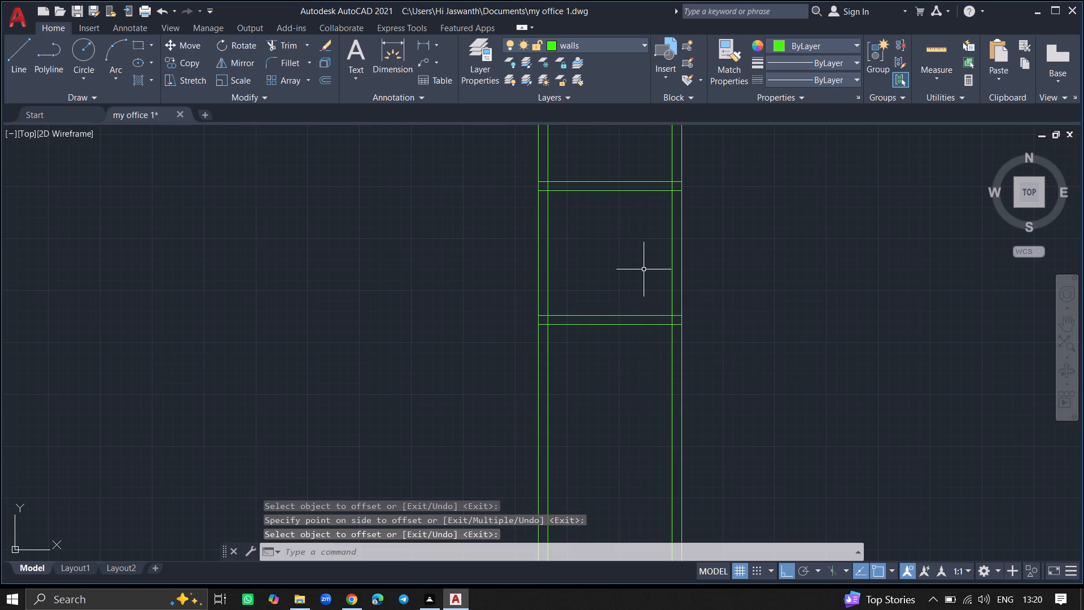
Offset the inner line of the right-hand wall 12' to the left to mark the second room's width.
text(off)
click(672, 297)
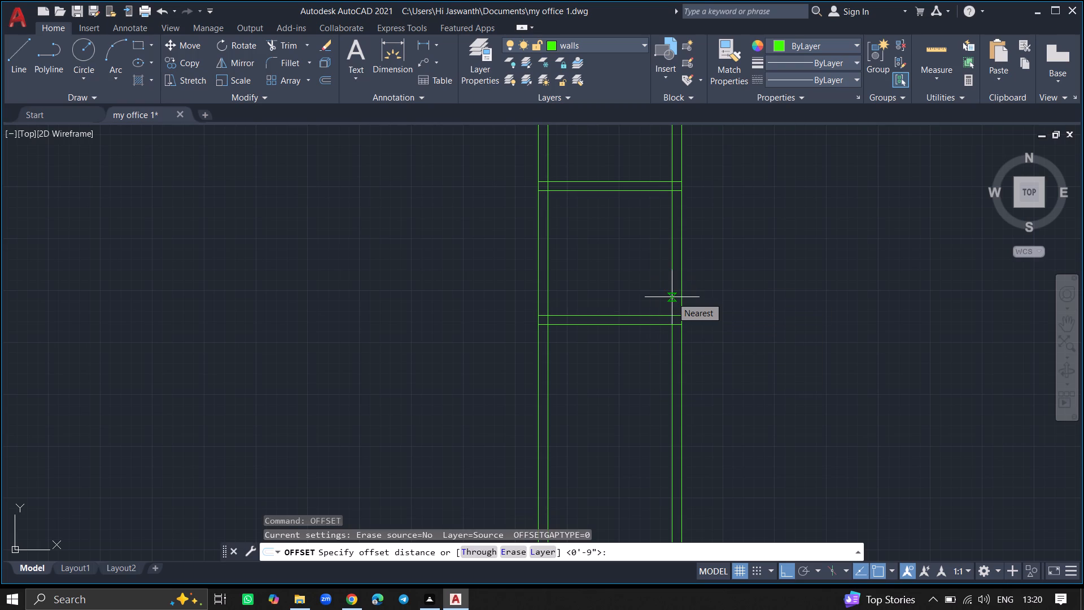
text(10)
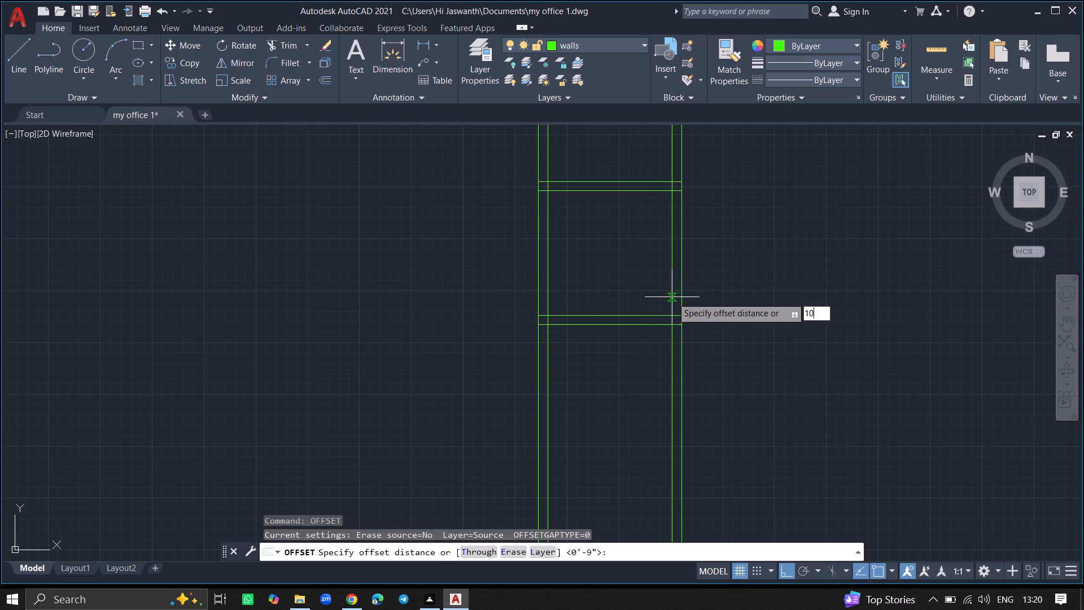
key(BackSpace)
text(2')
key(Return)
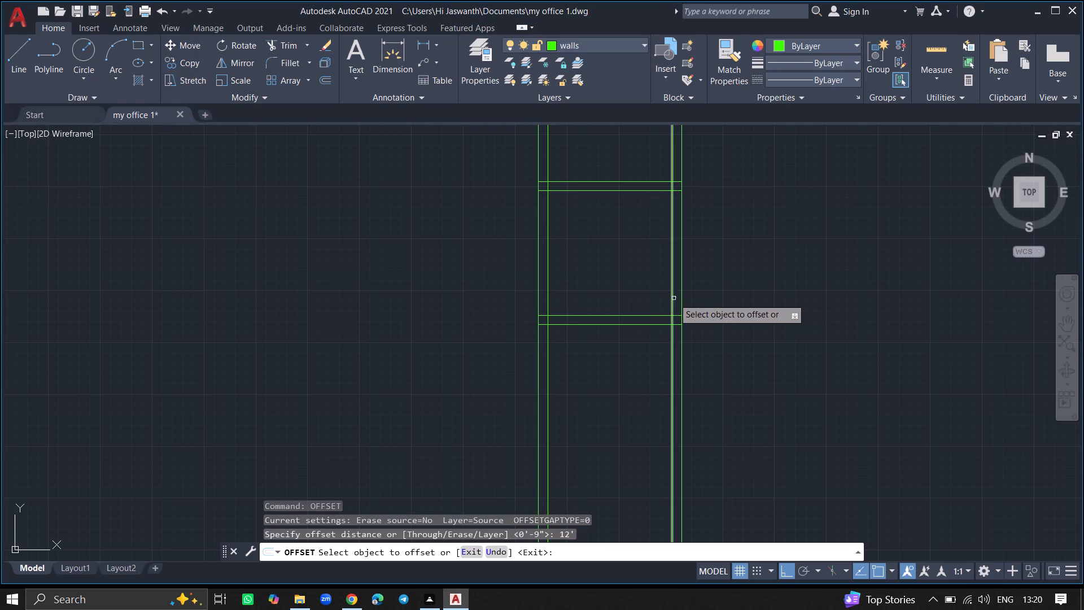
click(673, 299)
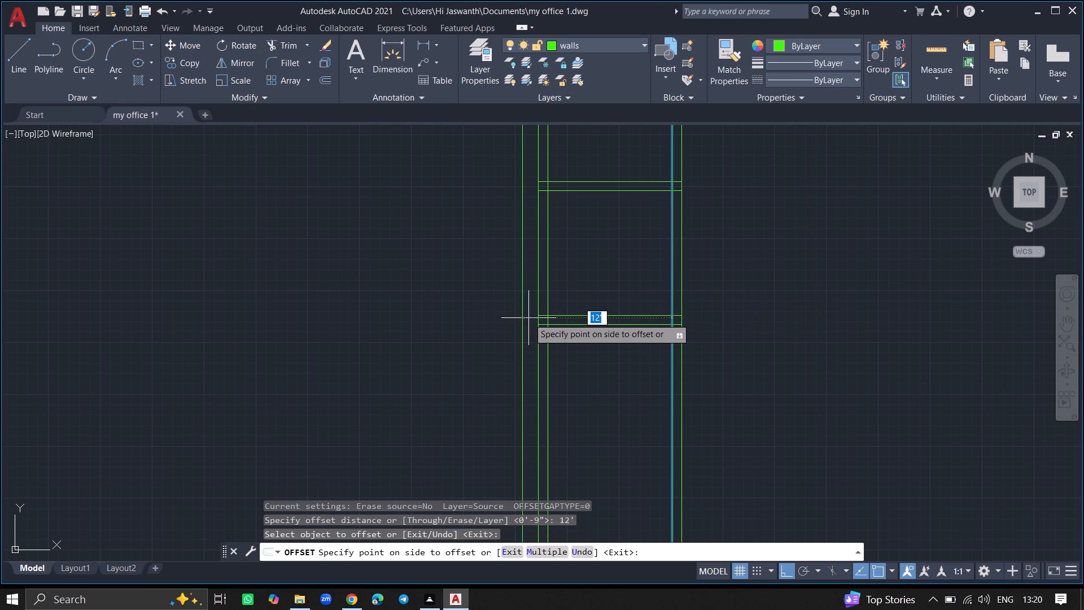
click(527, 318)
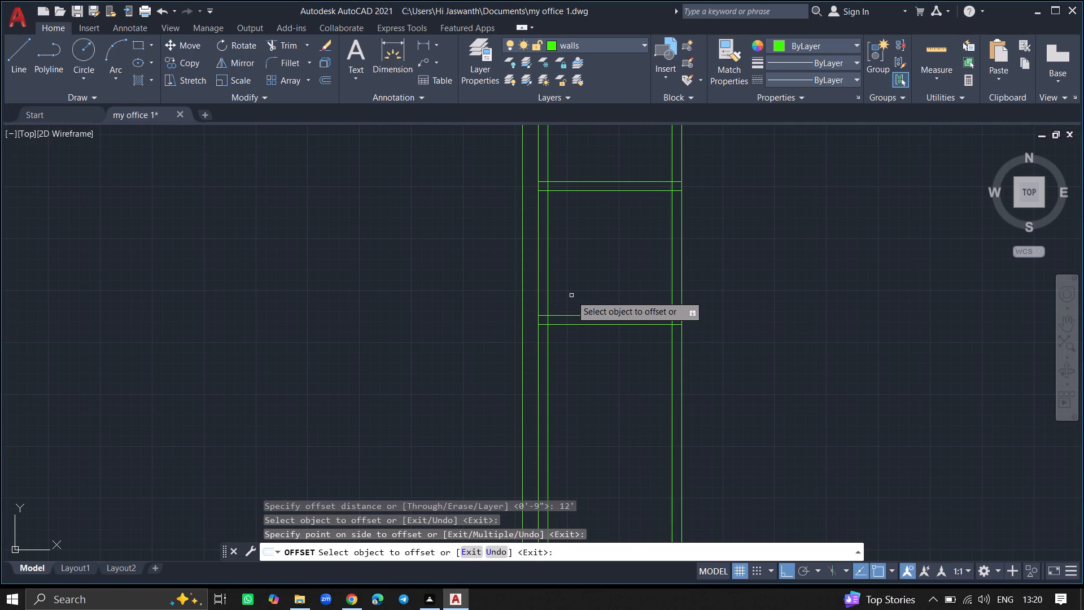
key(Return)
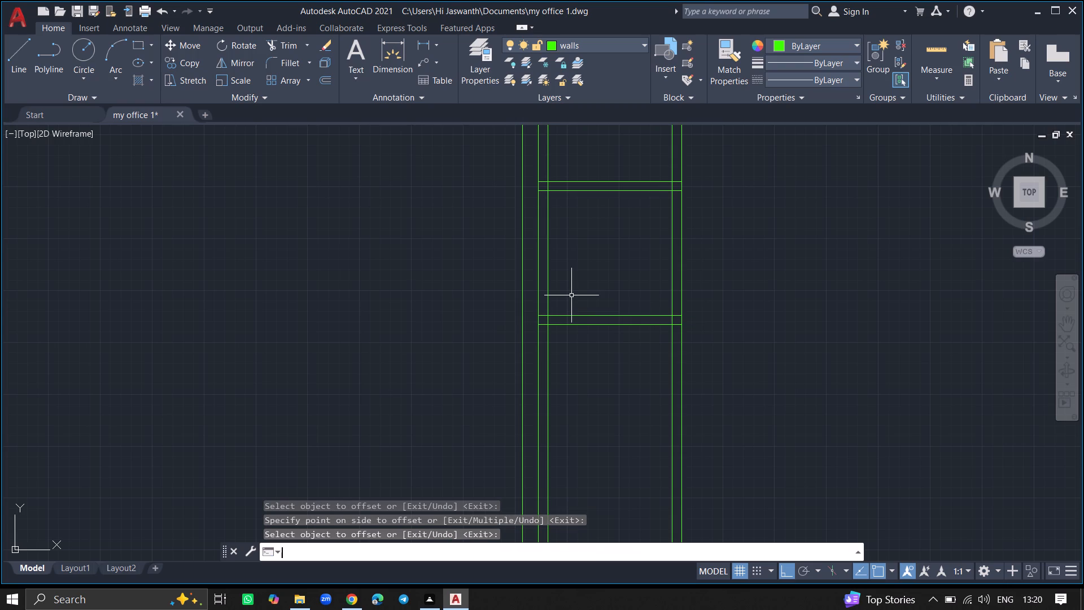
Trim away both old left-wall lines alongside the second room, through its lower wall and below it.
ctrl+scroll(571, 295, down, 3)
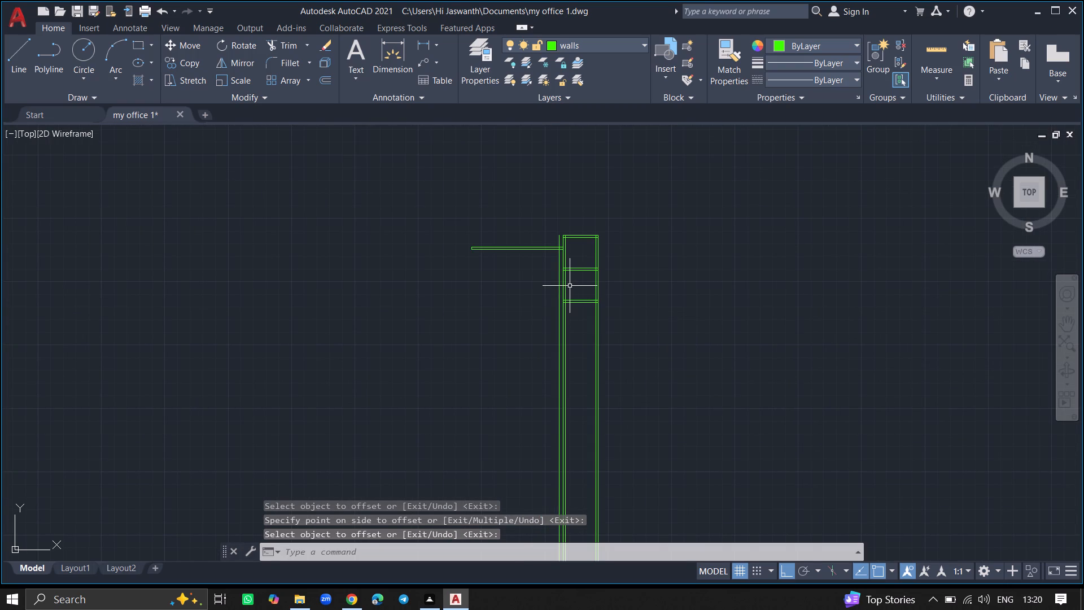
ctrl+scroll(570, 286, up, 4)
text(trim)
key(Return)
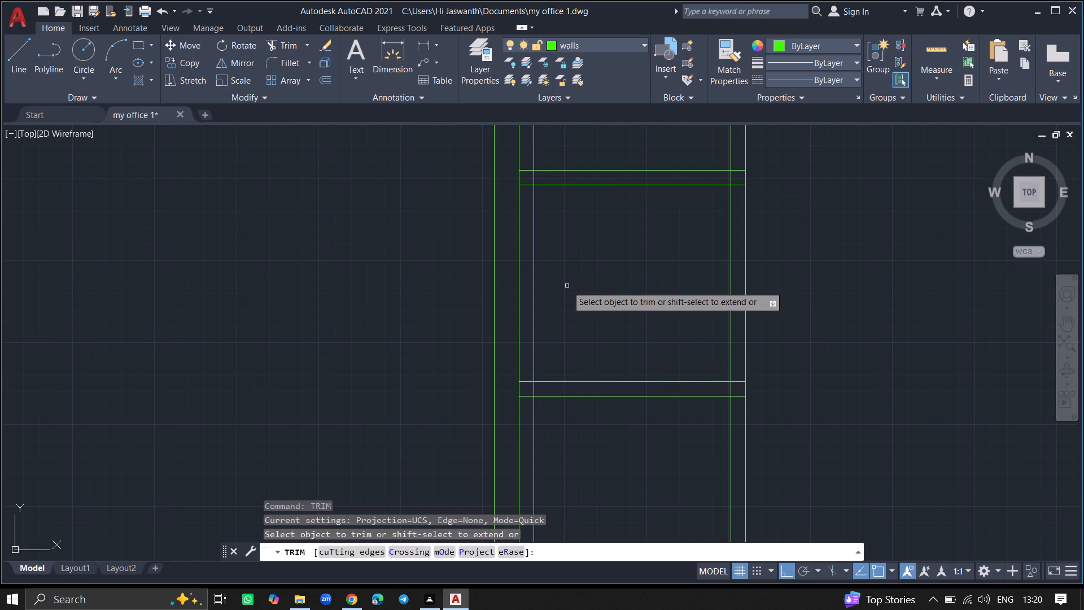
click(534, 281)
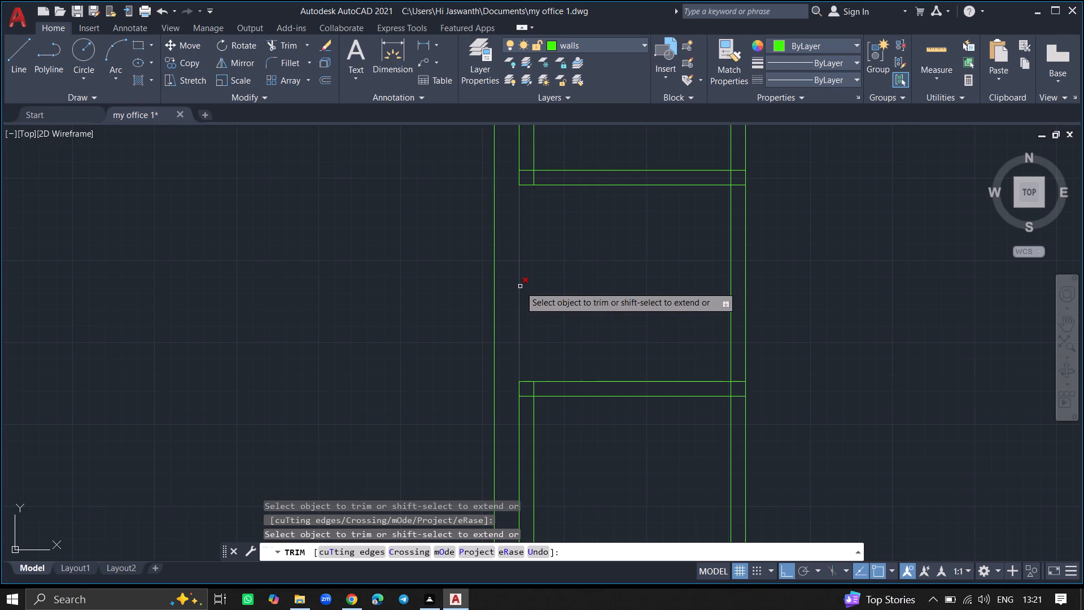
click(520, 286)
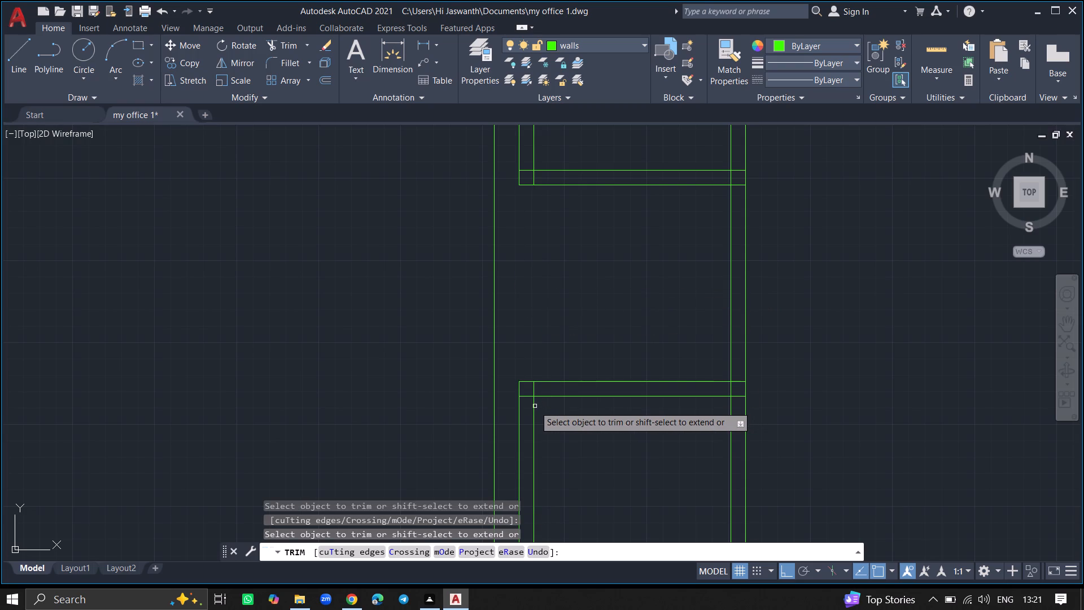
click(534, 406)
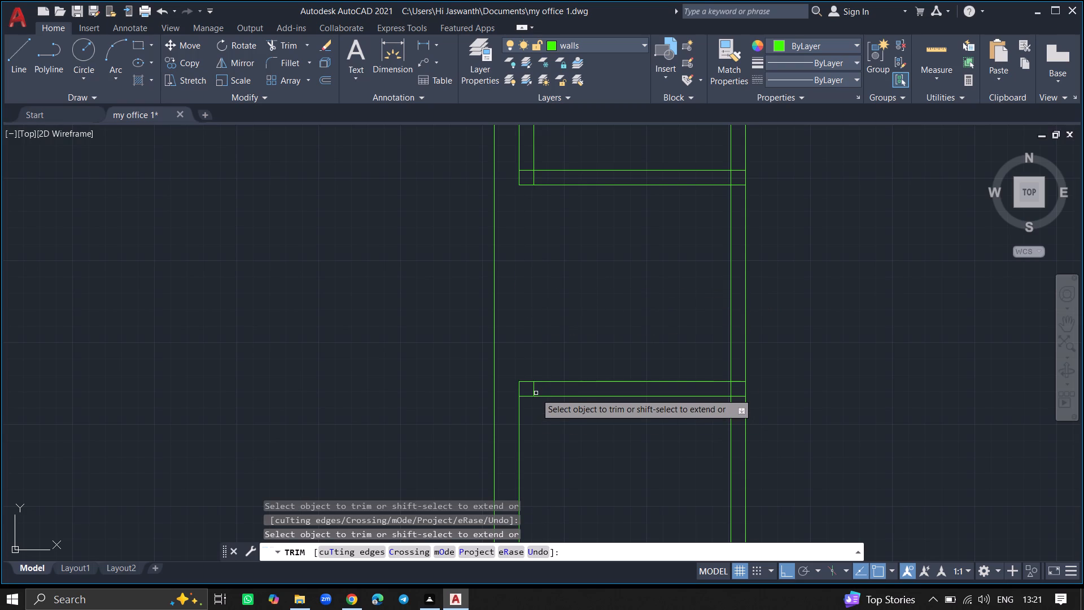
click(534, 393)
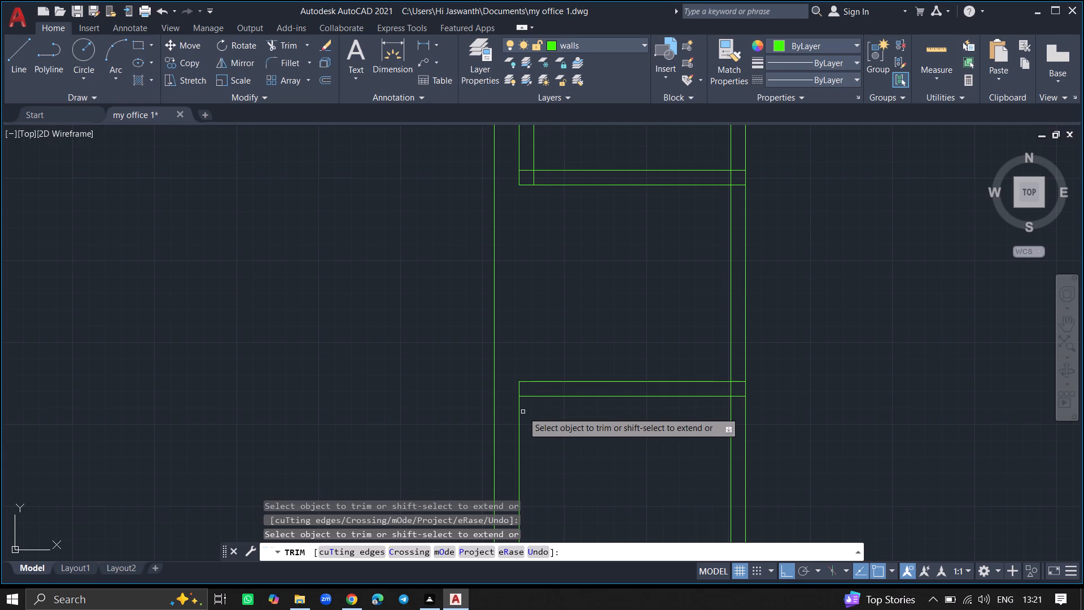
click(518, 412)
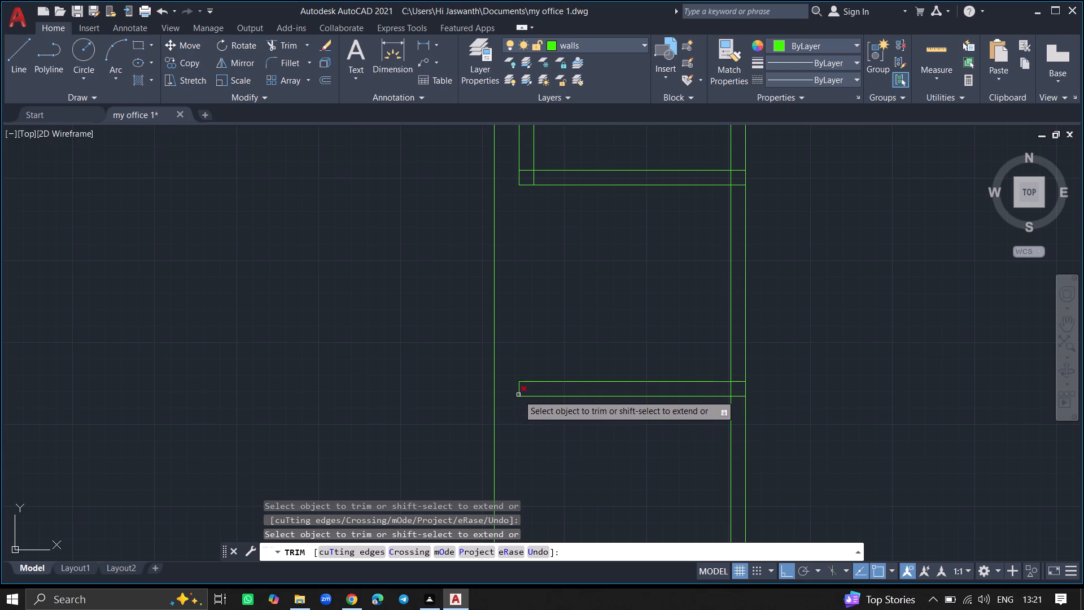
click(520, 390)
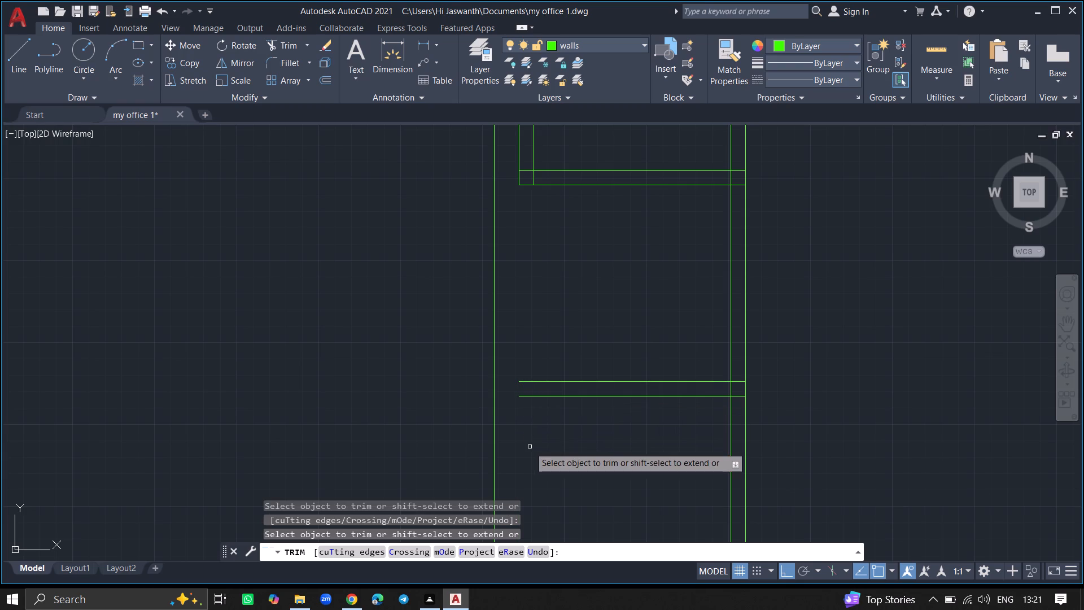
key(Return)
Extend both lines of the second room's upper and lower walls leftward to the new left-wall line.
text(ex)
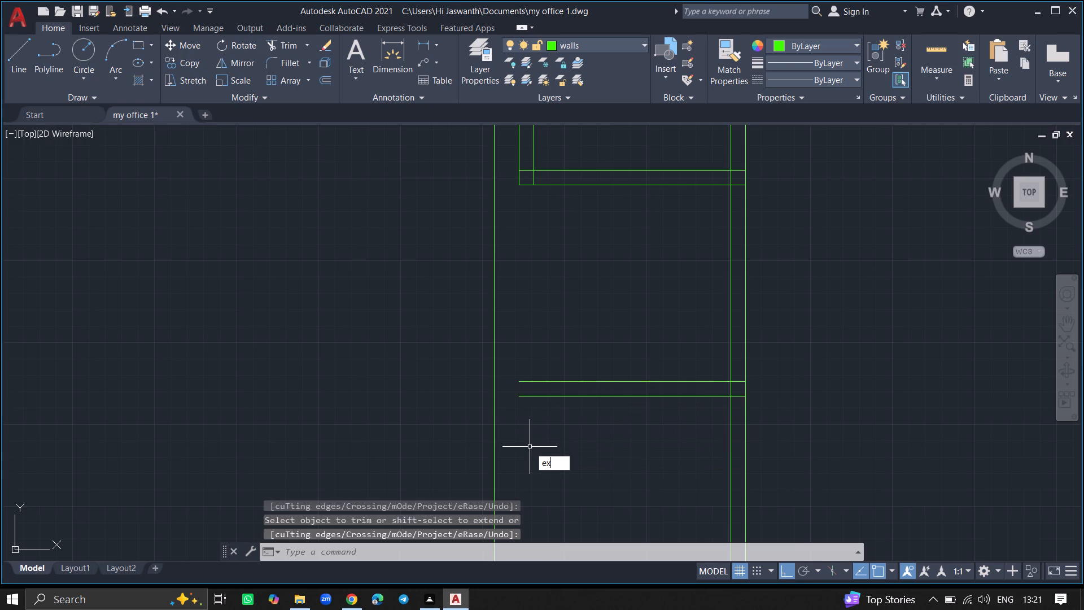
key(Return)
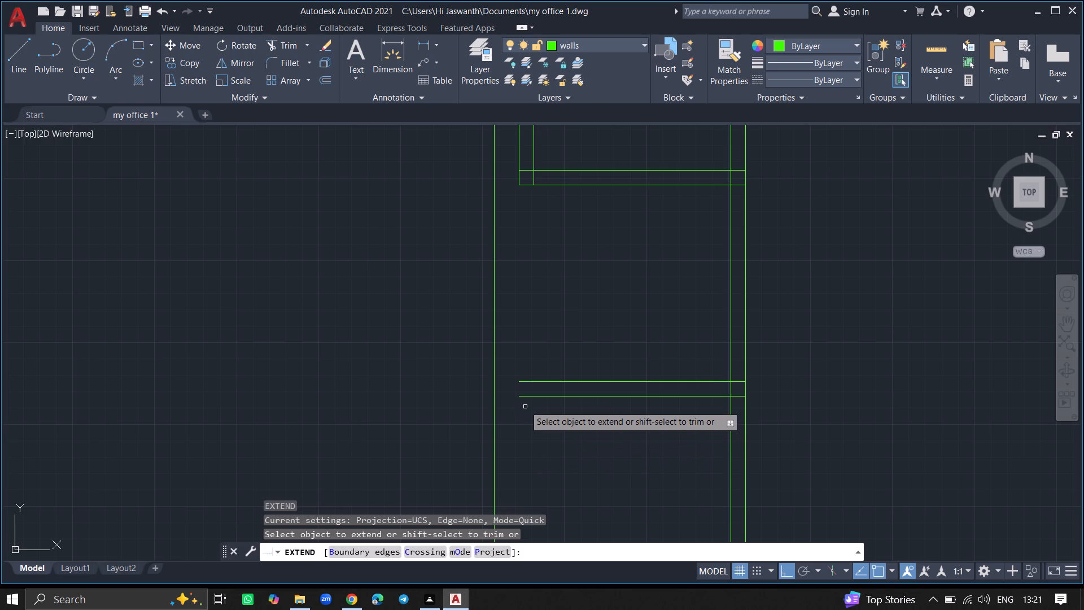
click(524, 398)
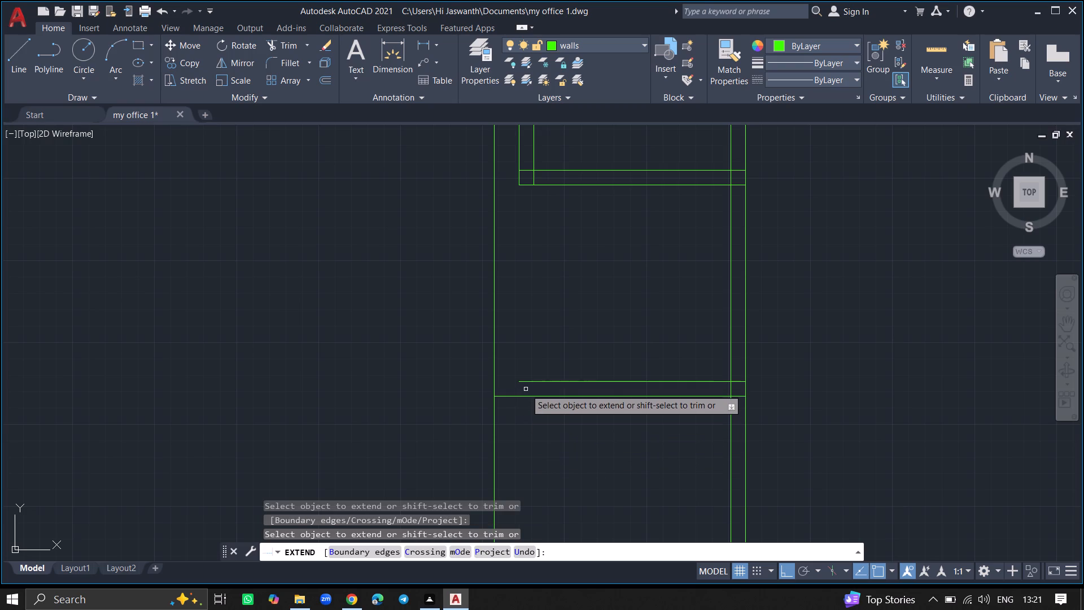
click(527, 382)
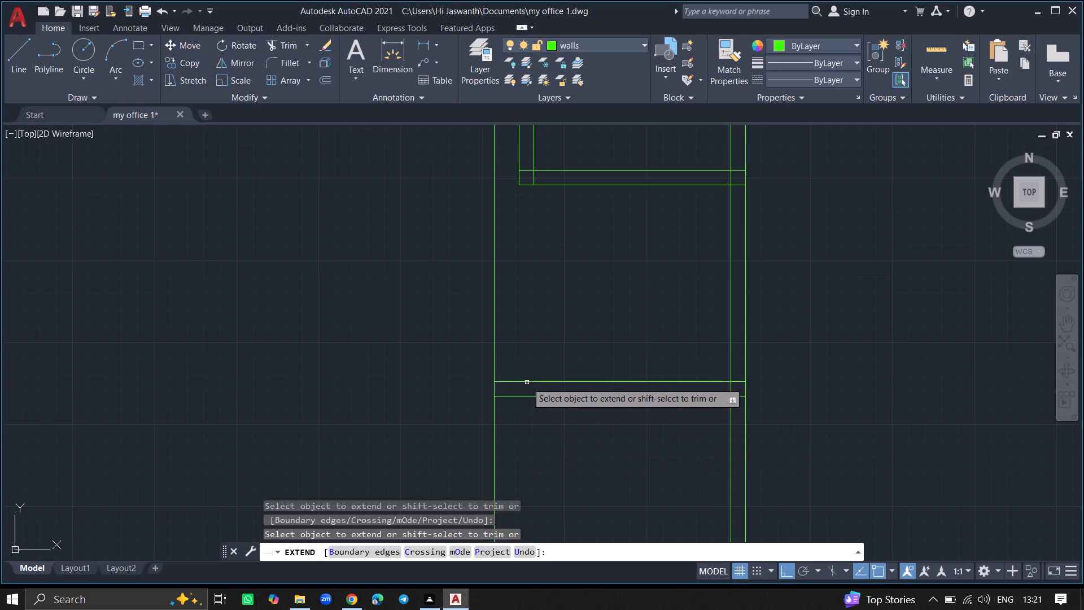
click(526, 185)
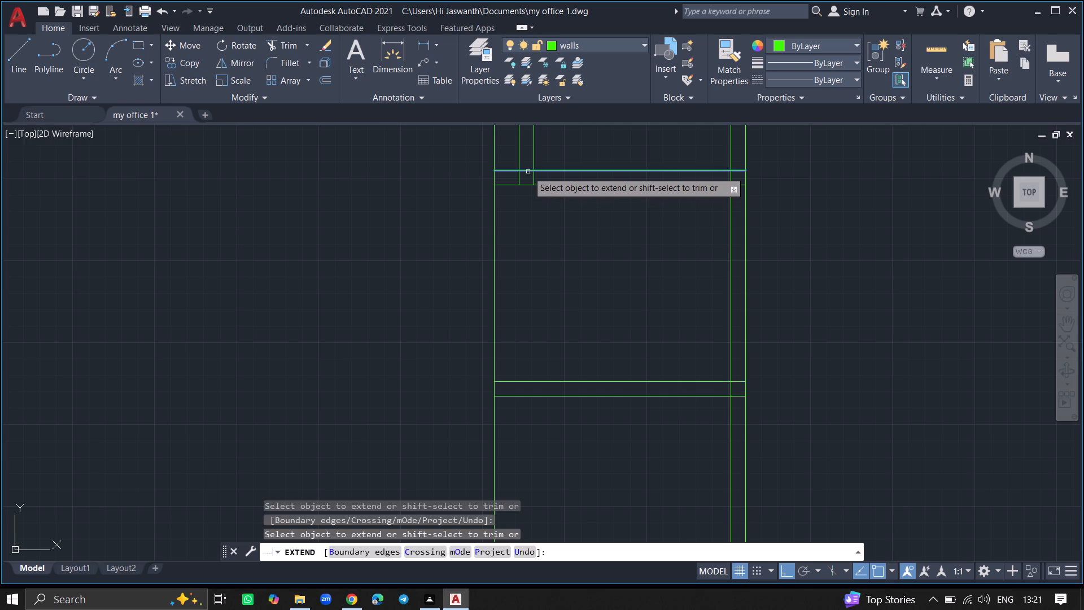
click(528, 171)
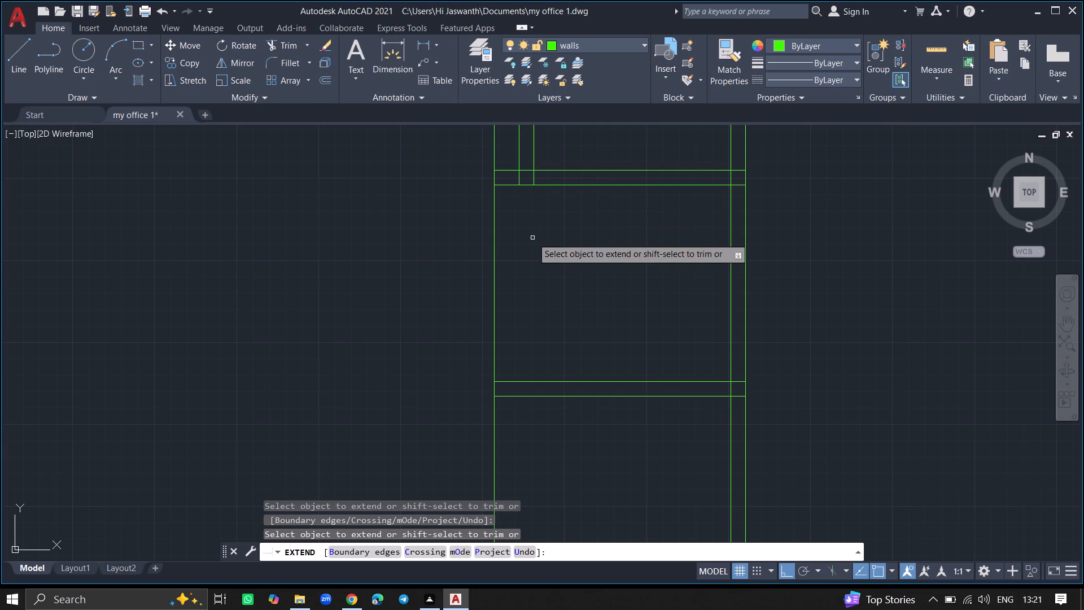
key(Return)
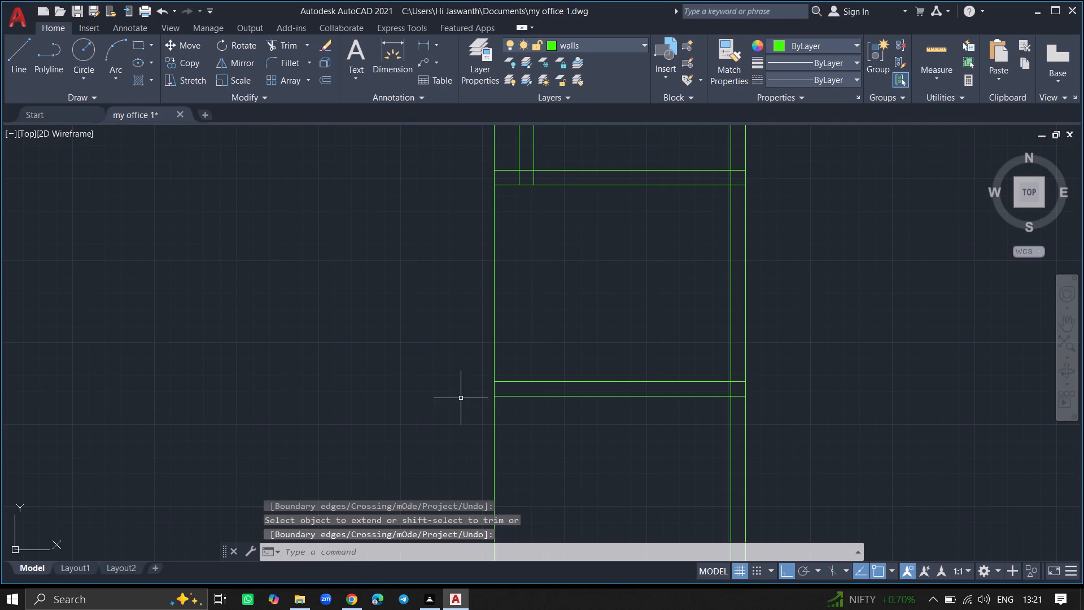
Offset the second room's left-wall line 9" to the left to give that wall its thickness.
ctrl+scroll(461, 398, down, 2)
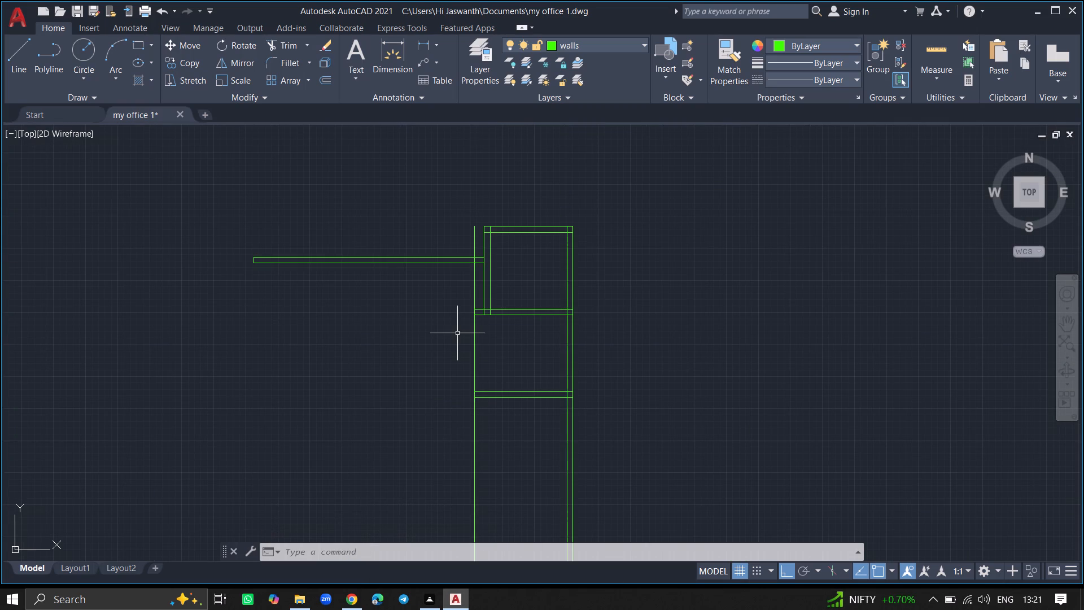
text(offset)
key(Return)
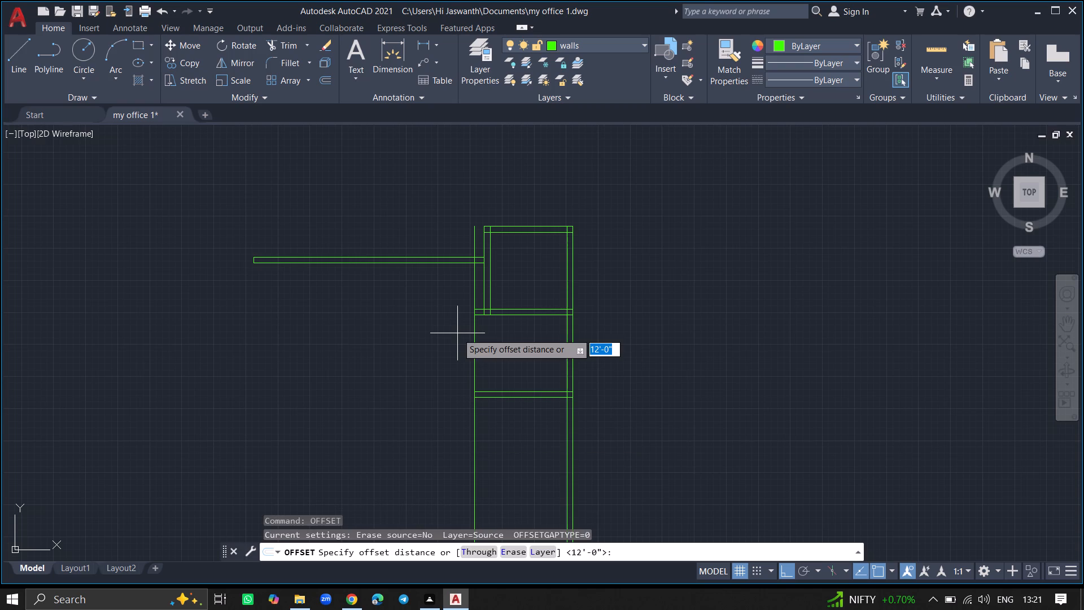
key(9)
key(shift+quotedbl)
key(Return)
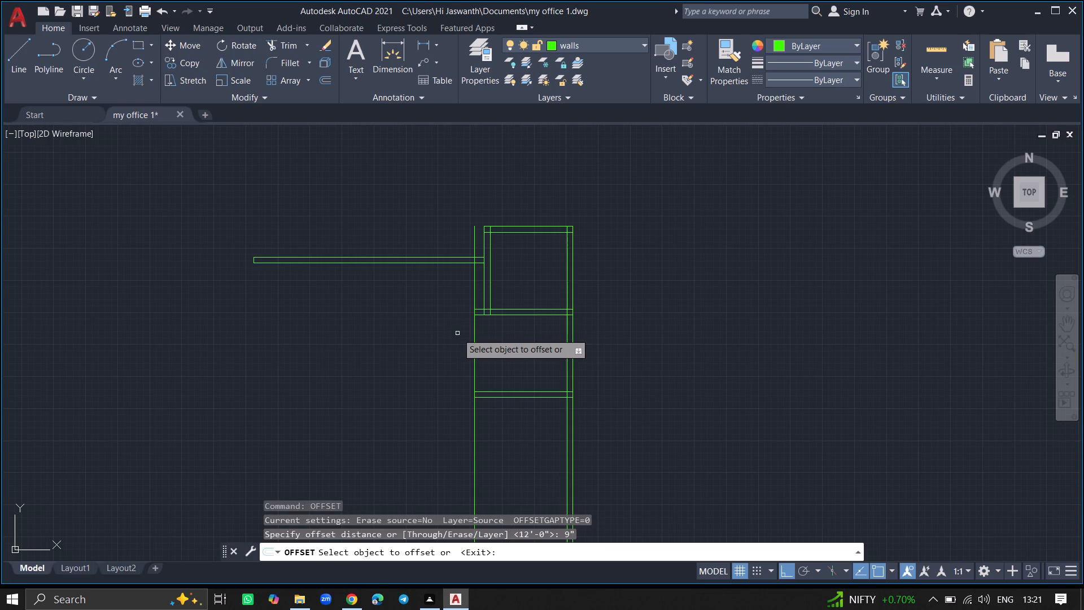
click(475, 335)
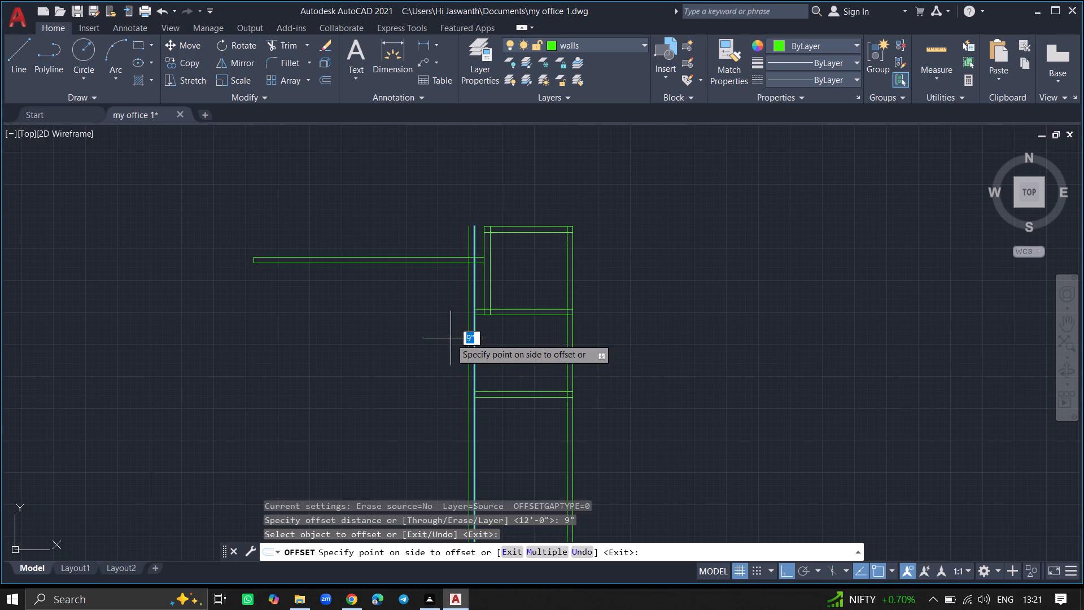
click(451, 338)
key(Return)
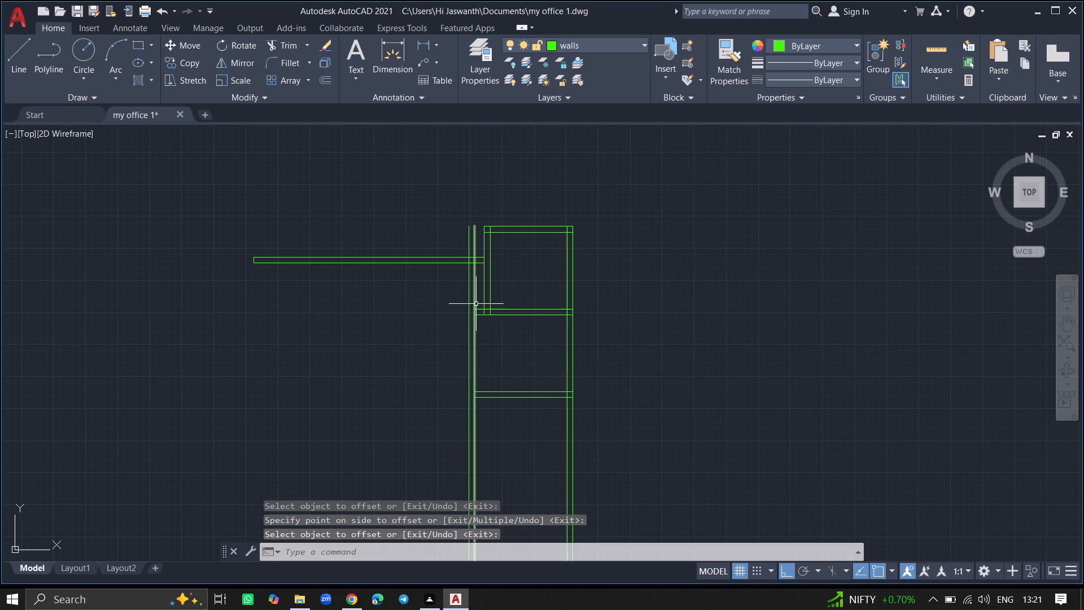
Extend the second room's upper and lower wall lines leftward to the outer line of its left wall.
ctrl+scroll(478, 308, up, 2)
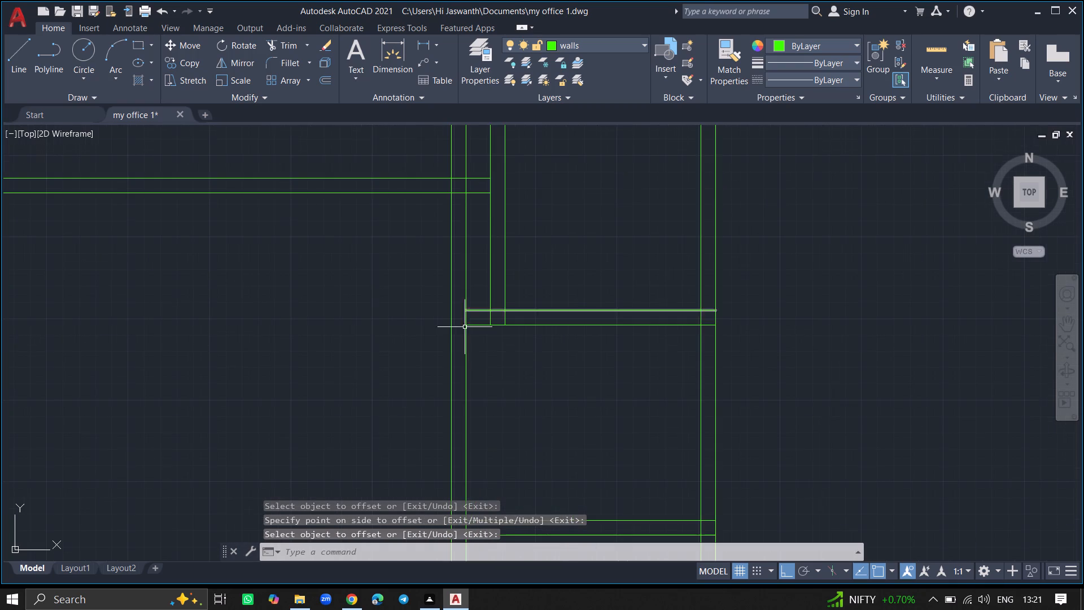
ctrl+scroll(461, 328, up, 2)
text(ex)
key(Return)
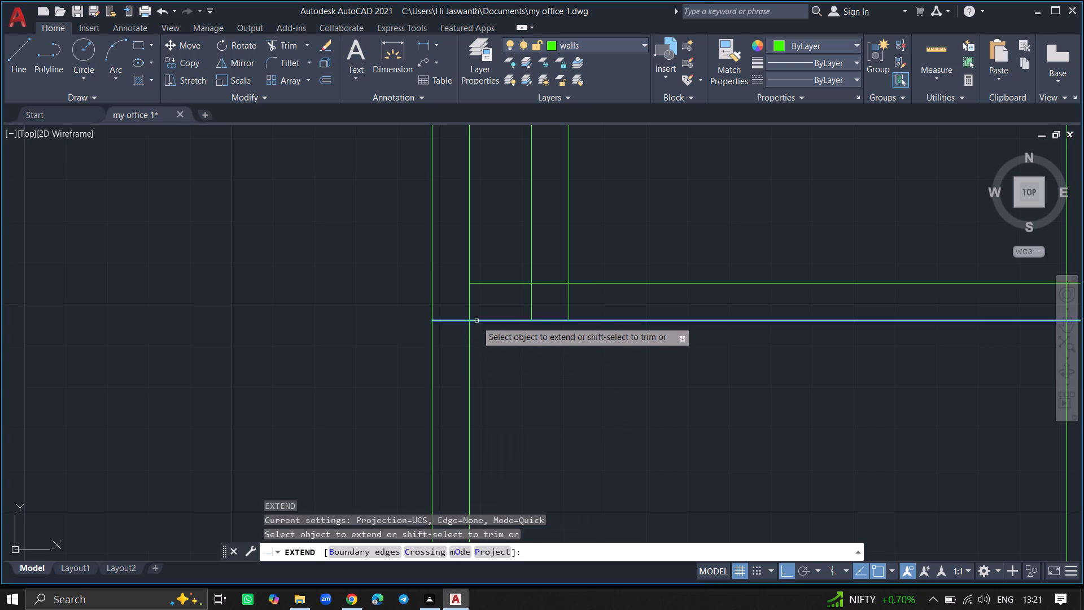
click(477, 319)
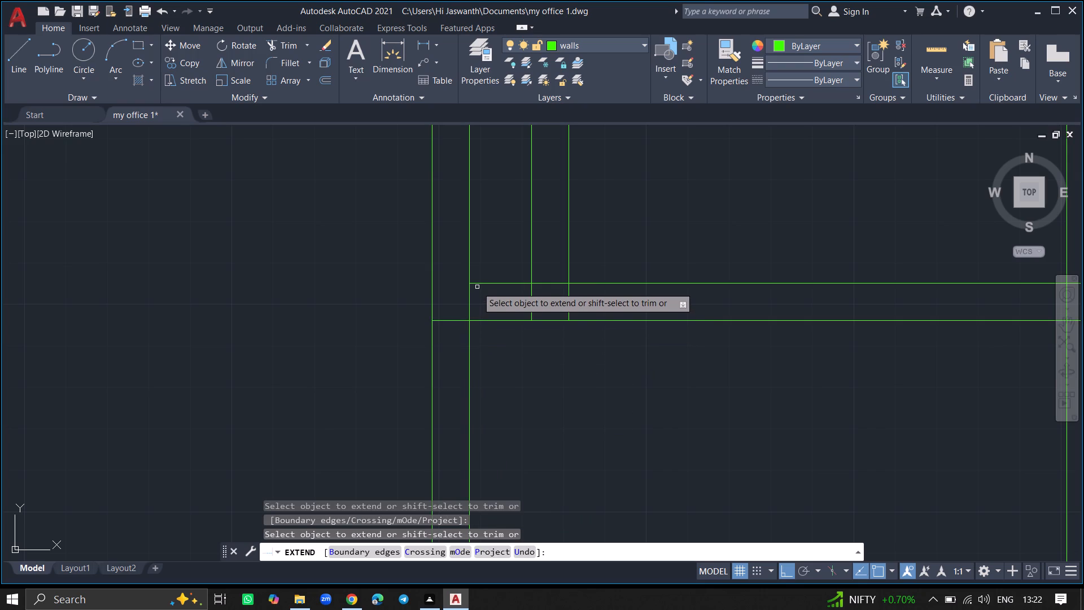
click(477, 285)
ctrl+scroll(491, 375, down, 1)
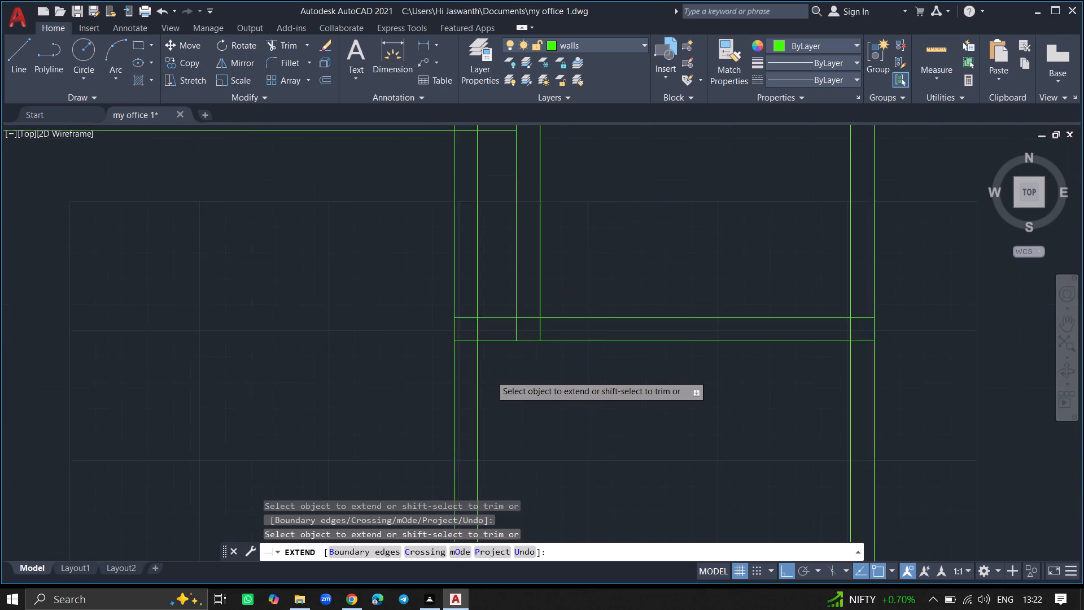
ctrl+scroll(491, 375, down, 3)
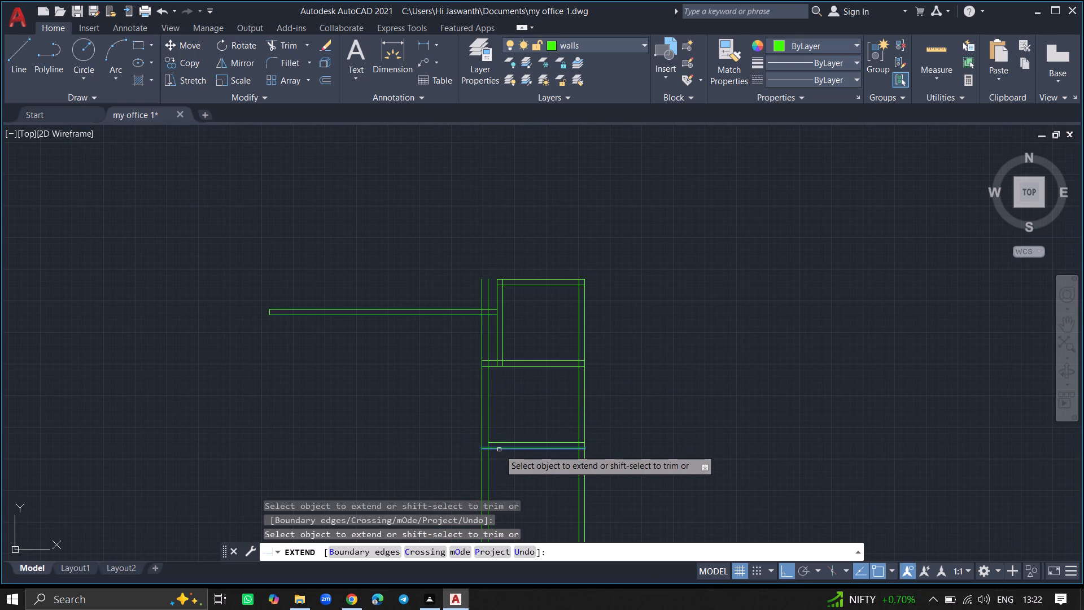
ctrl+scroll(499, 450, up, 5)
click(497, 443)
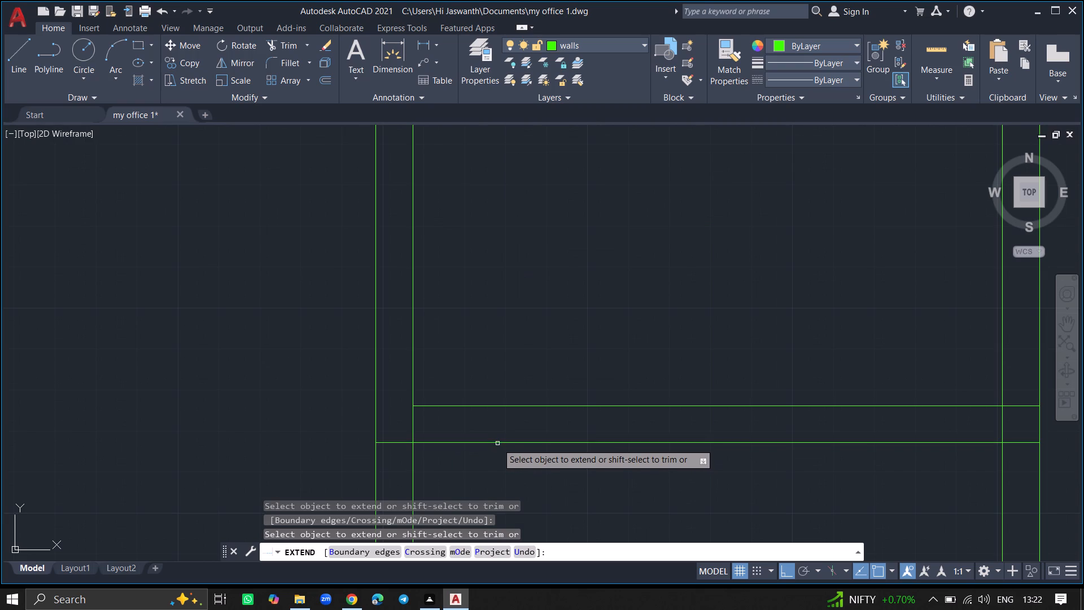
click(486, 407)
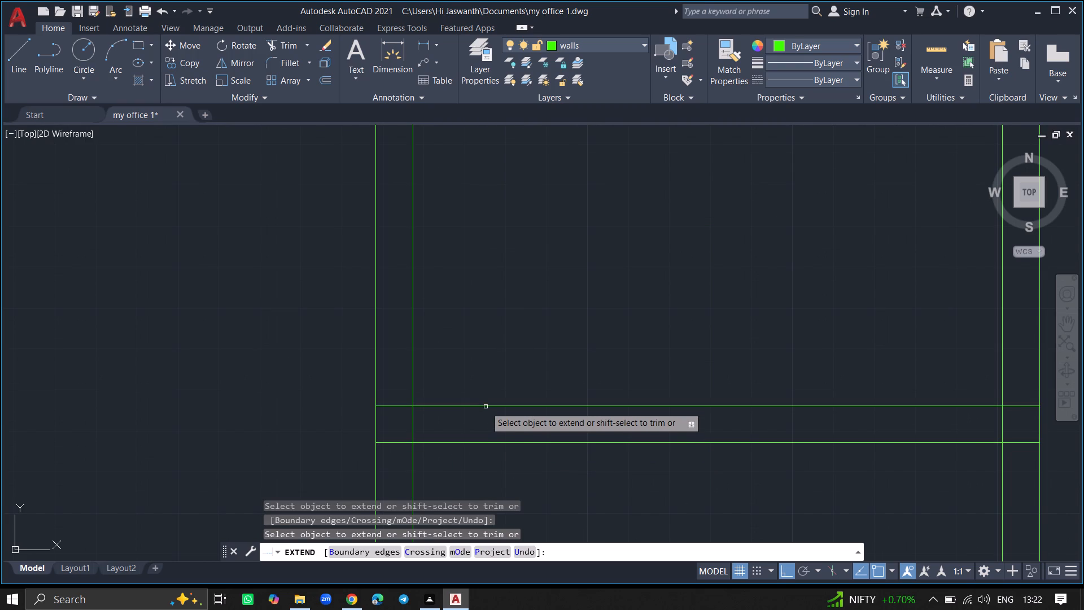
key(Return)
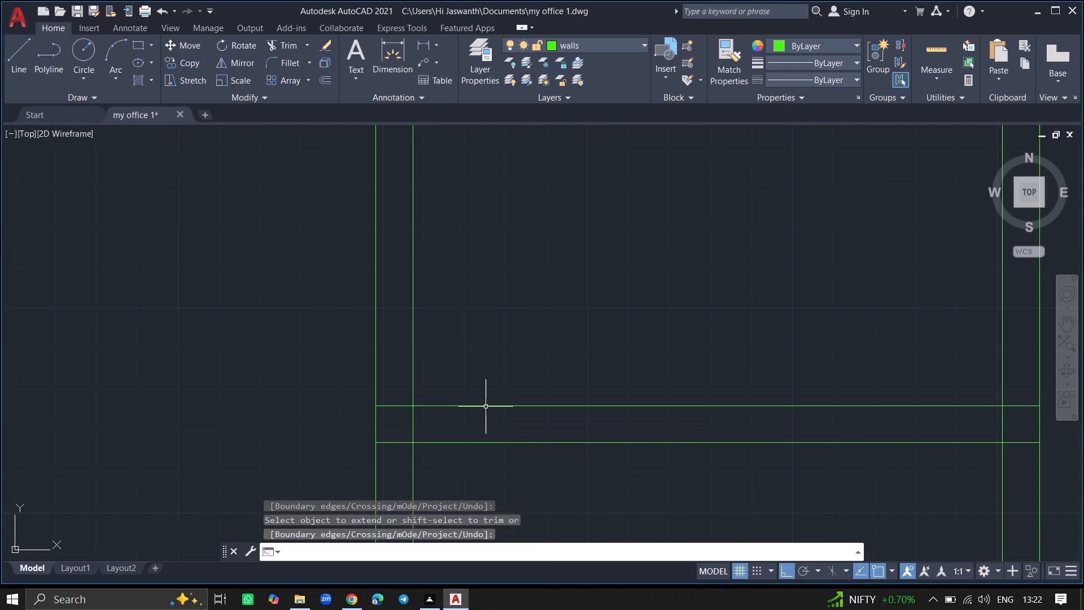
Trim away both lines of the second room's left wall above its upper wall, including the pieces crossing the long horizontal wall.
ctrl+scroll(486, 407, down, 10)
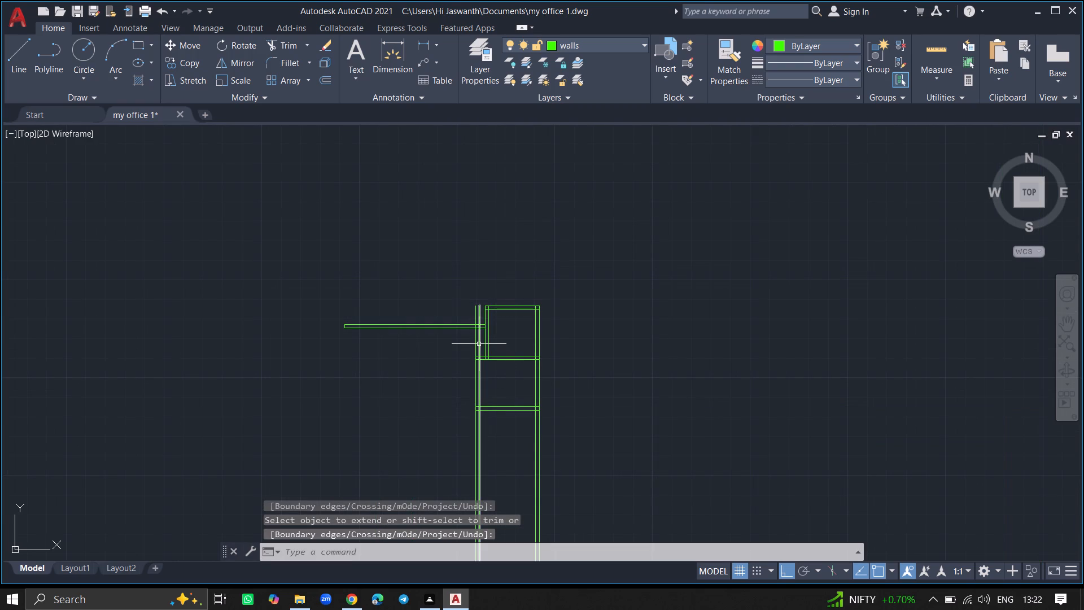
ctrl+scroll(484, 343, up, 4)
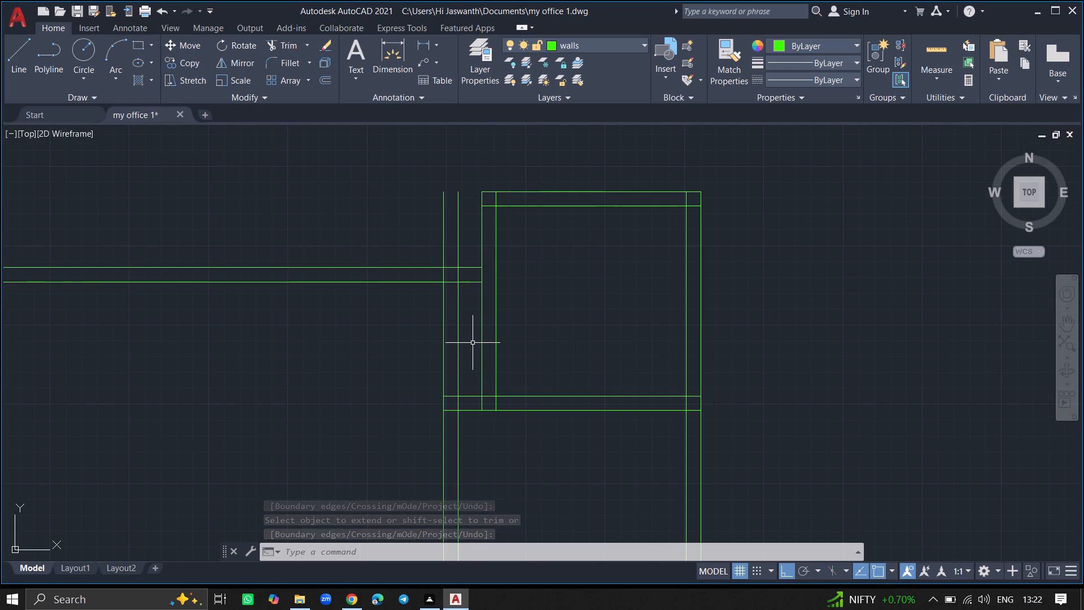
text(trim)
key(Return)
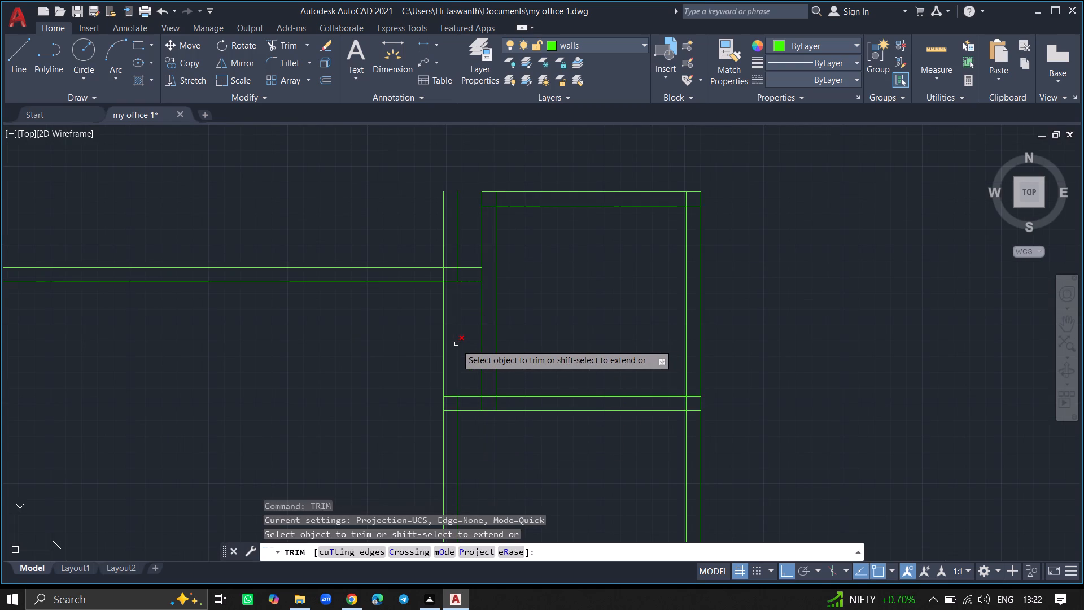
click(456, 344)
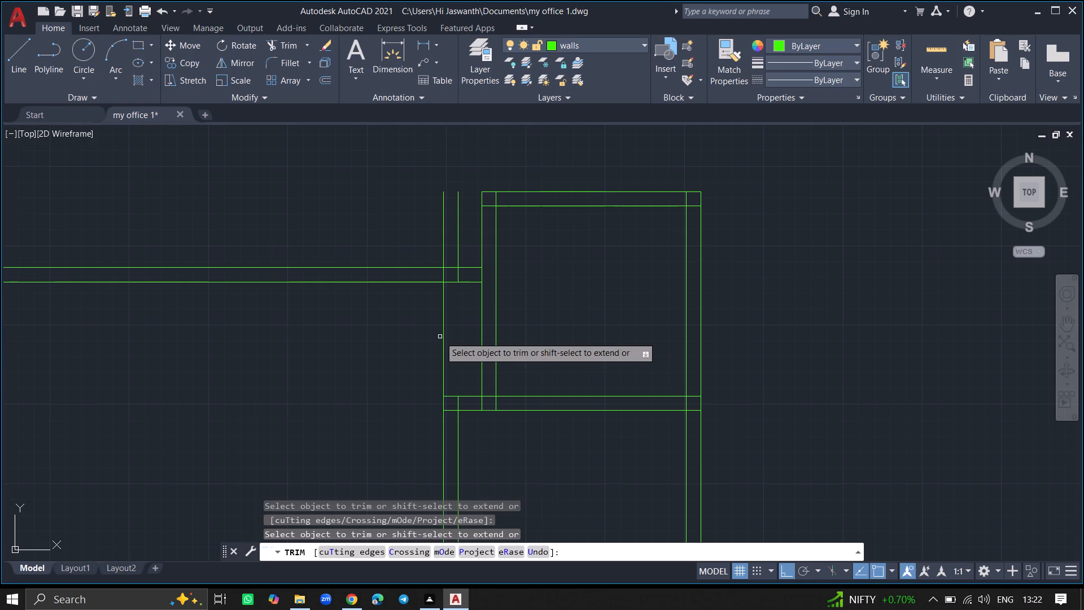
click(442, 338)
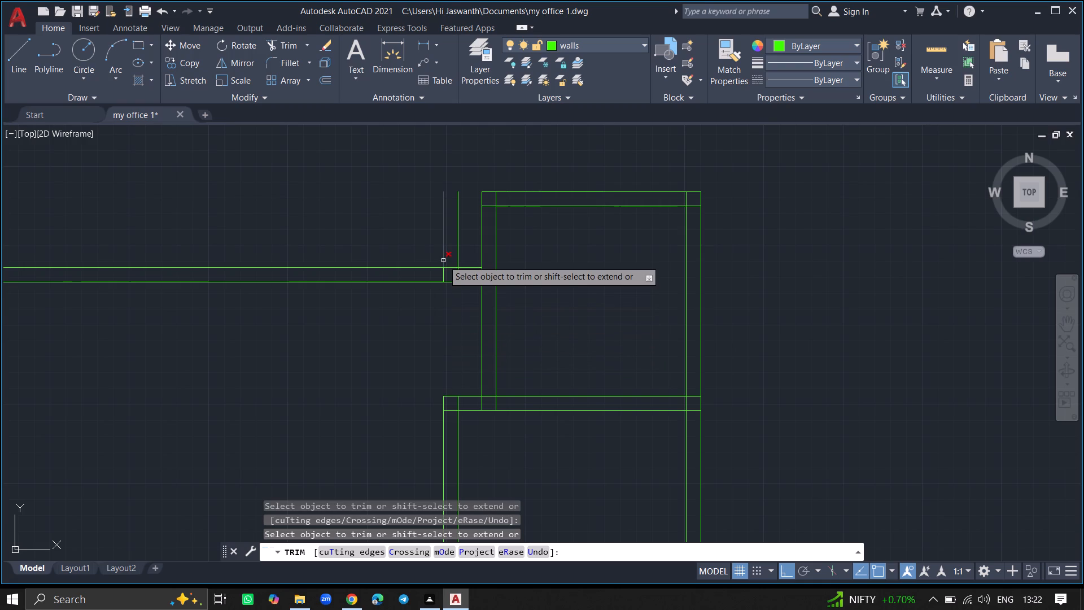
click(443, 260)
click(458, 257)
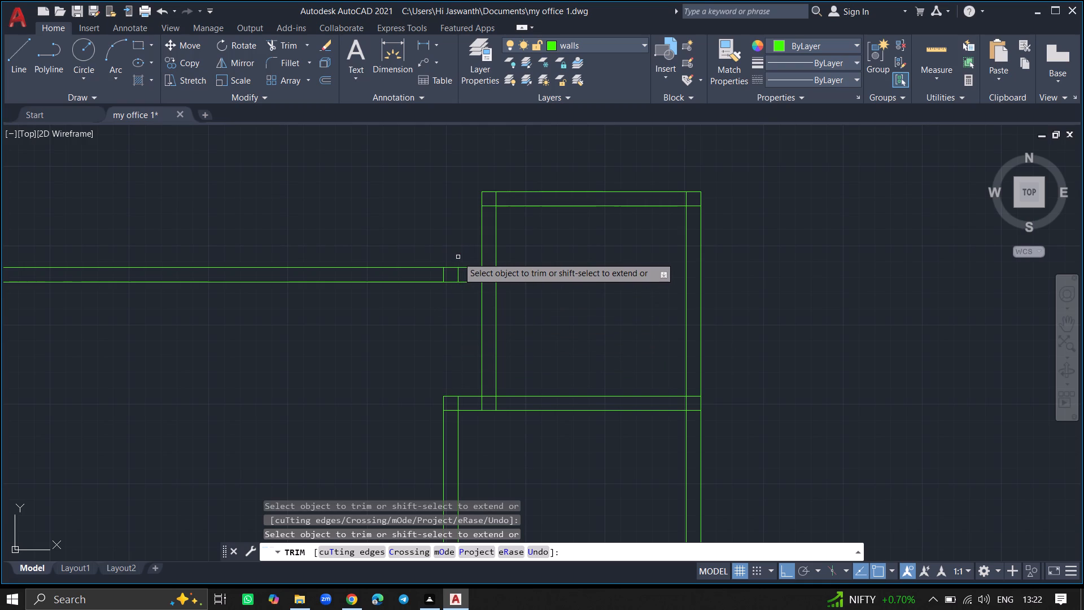
click(459, 273)
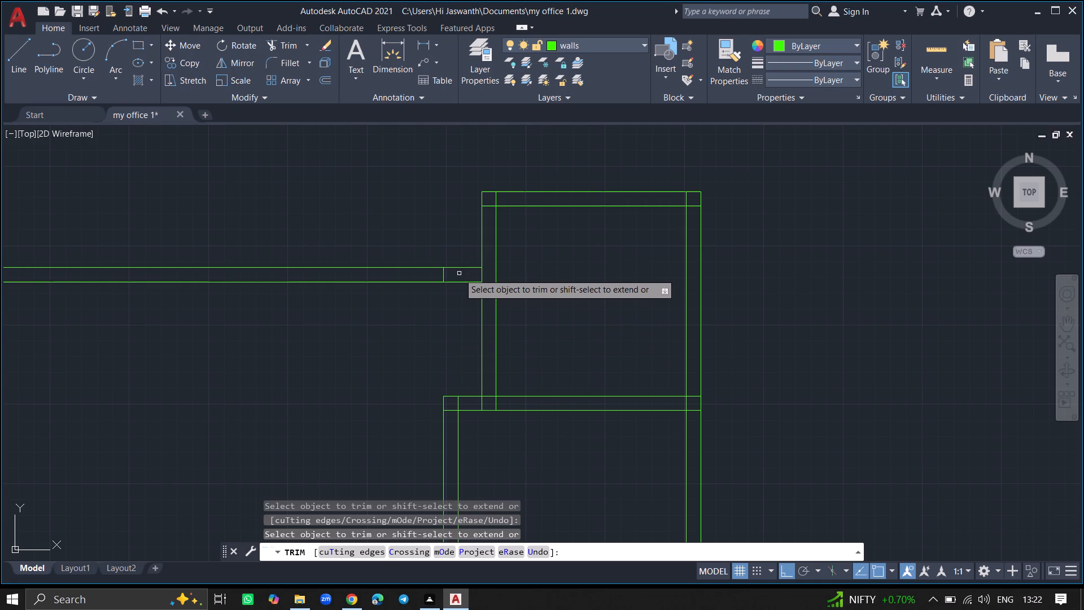
click(445, 278)
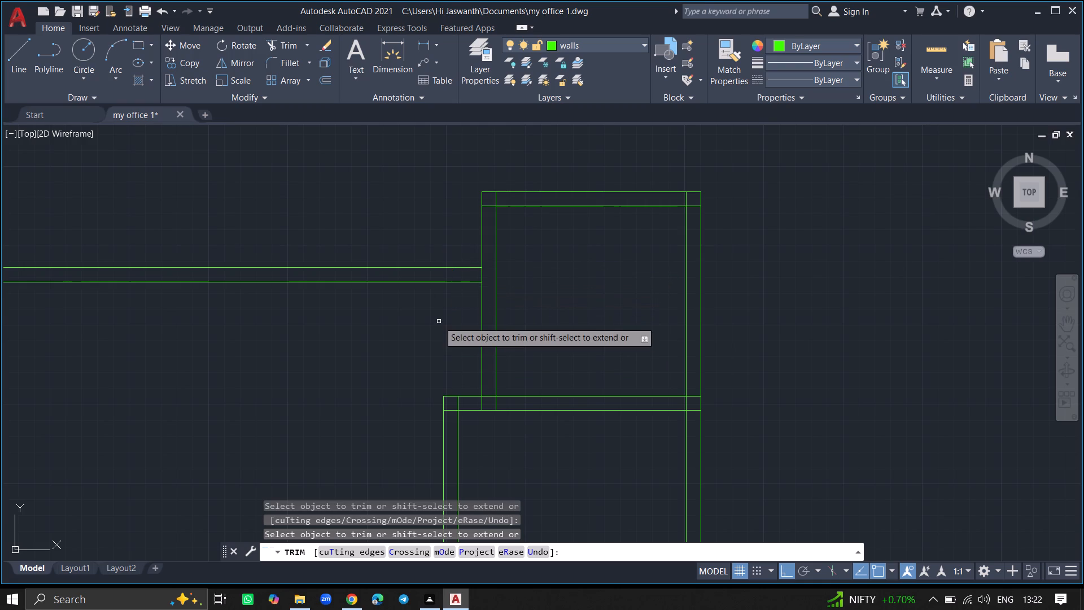
key(Return)
Trim away both lines of the second room's left wall below its lower wall.
ctrl+scroll(439, 321, down, 5)
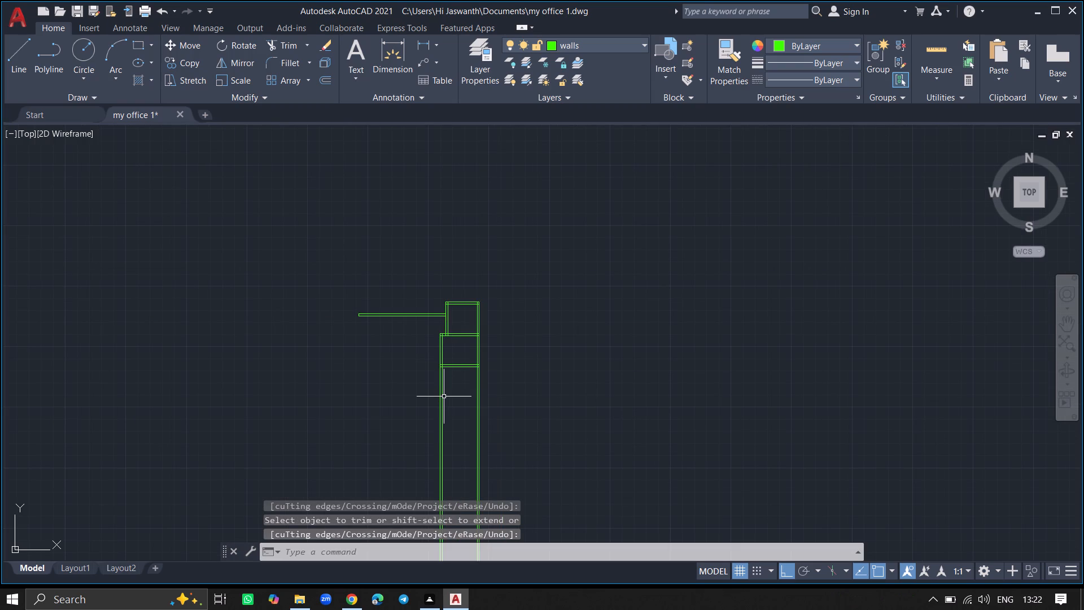
ctrl+scroll(444, 396, up, 2)
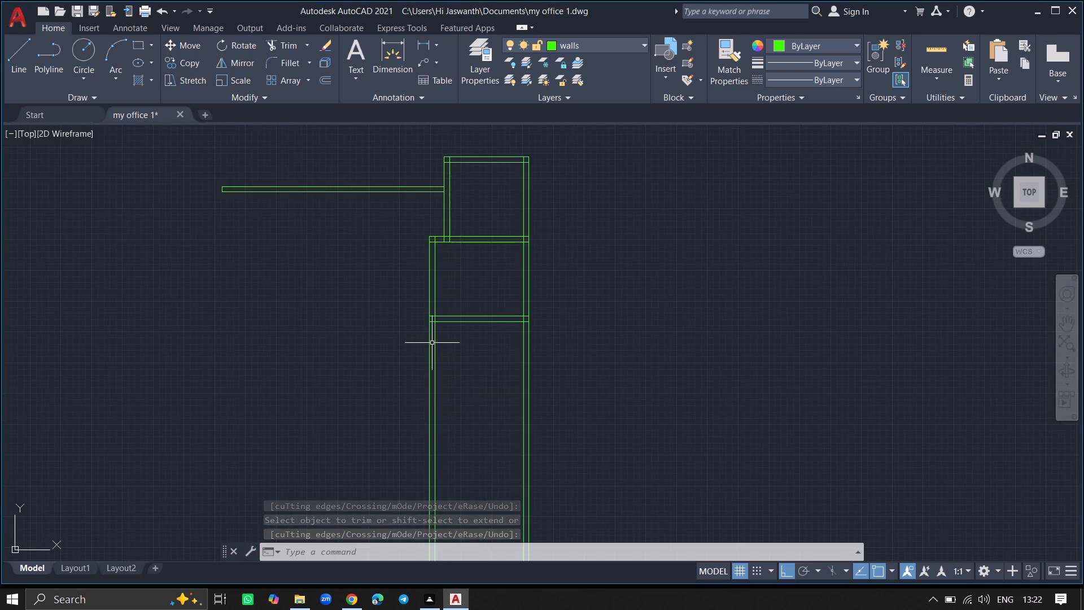
ctrl+scroll(432, 343, up, 2)
text(trim)
key(Return)
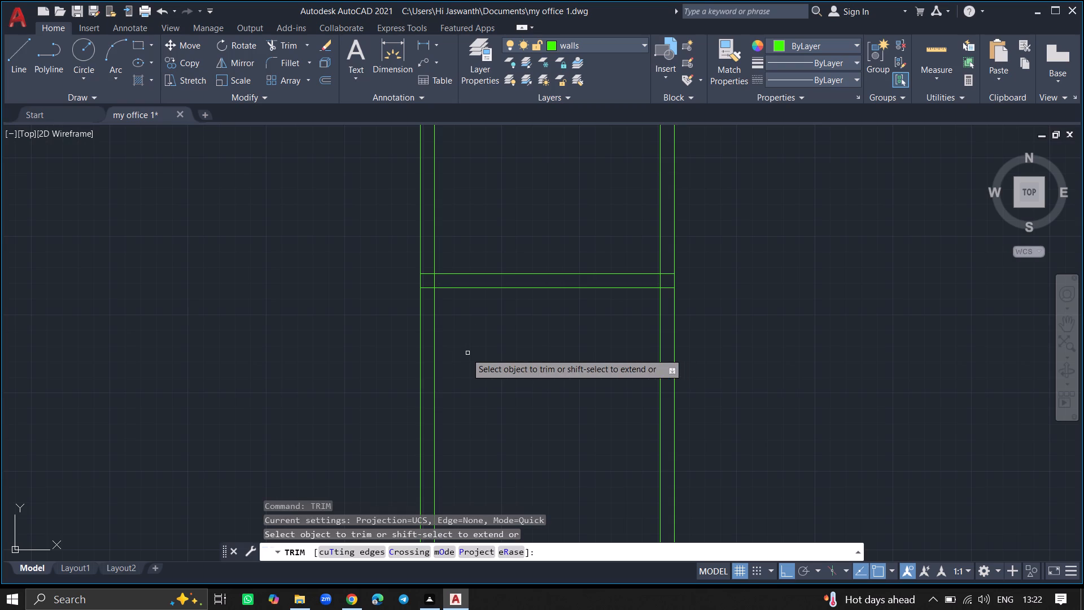
click(437, 364)
click(433, 363)
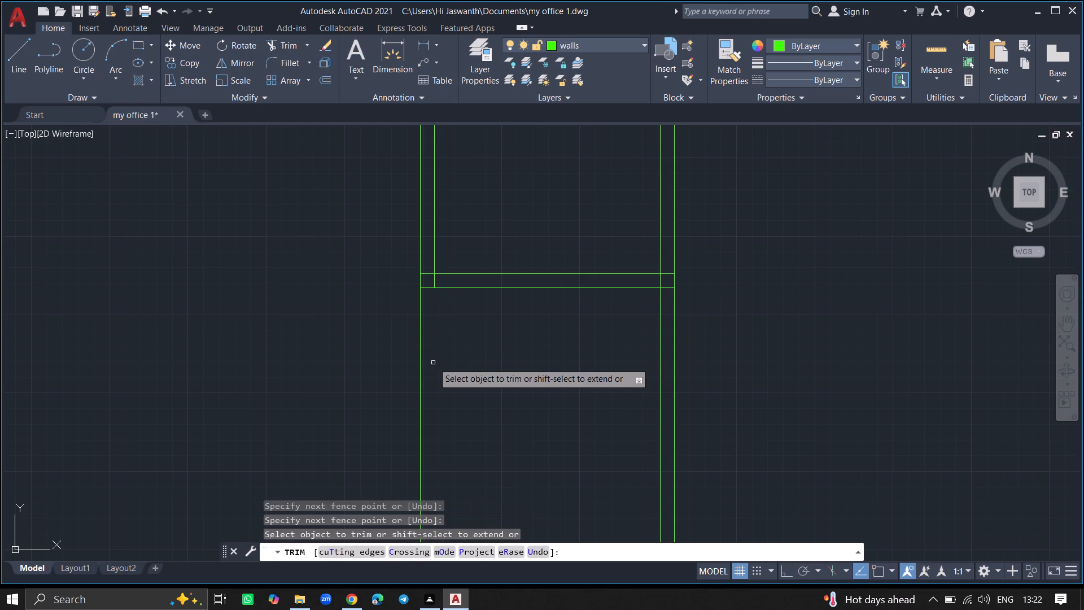
click(419, 362)
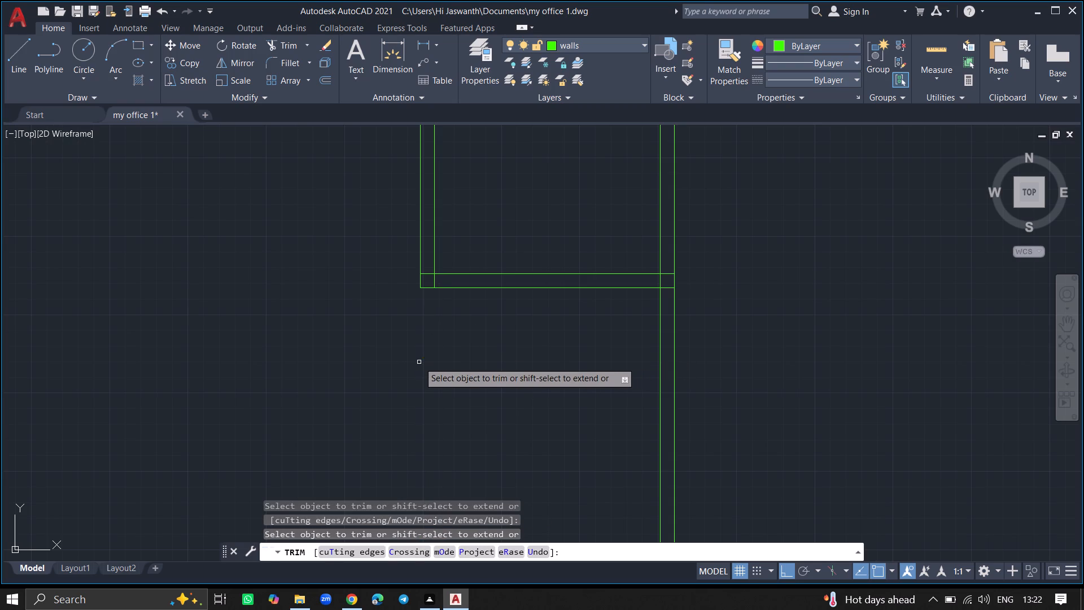
key(Return)
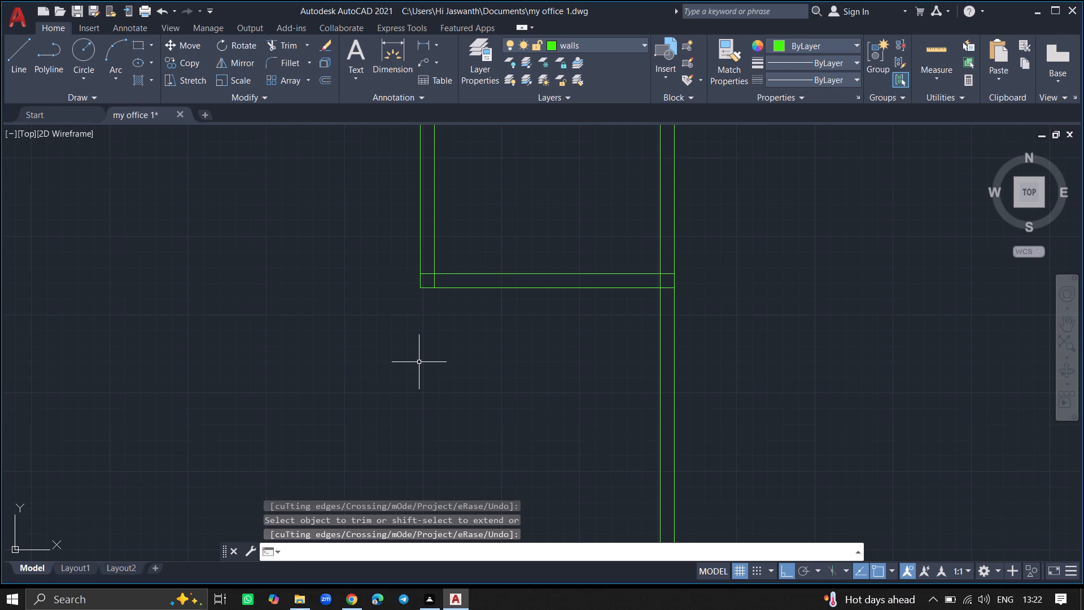
Offset the outer line of the second room's left wall 14'5" to the left to start a third room.
ctrl+scroll(419, 362, down, 5)
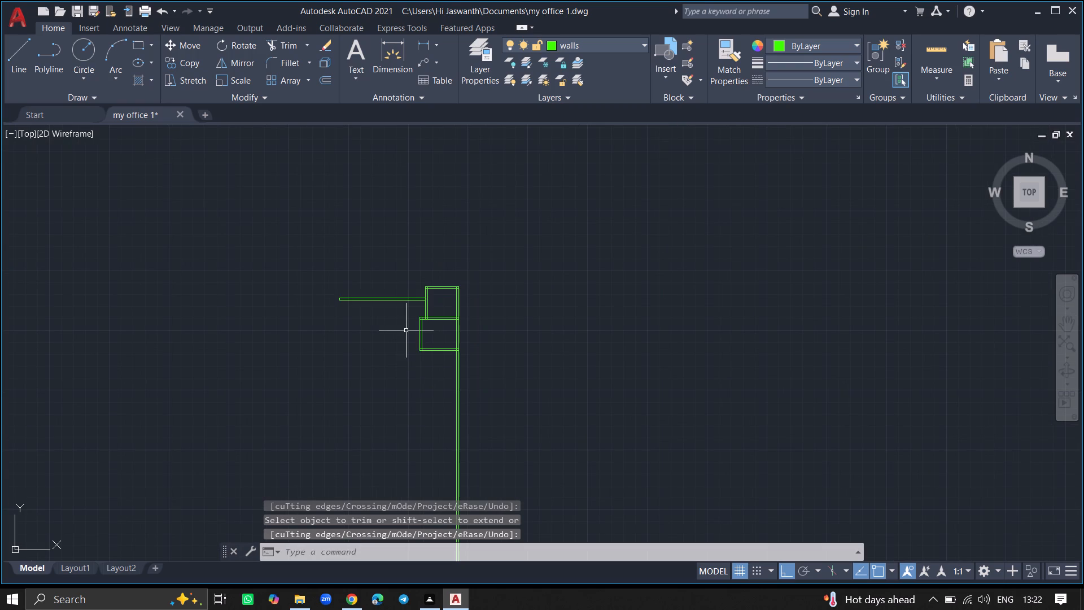
ctrl+scroll(409, 318, up, 6)
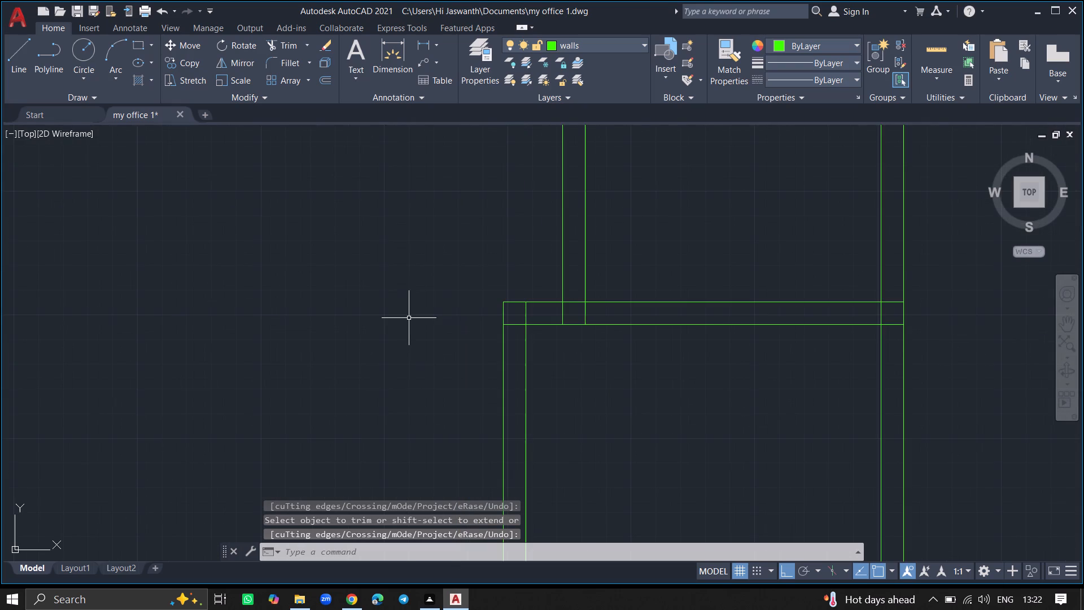
ctrl+scroll(409, 318, down, 1)
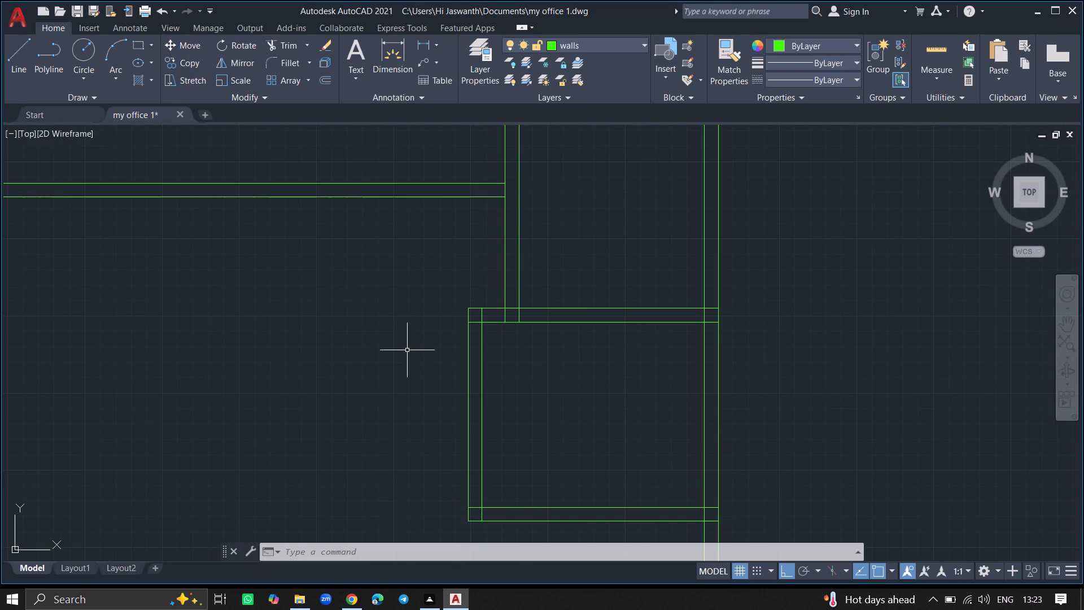
key(o)
text(ffset)
key(Return)
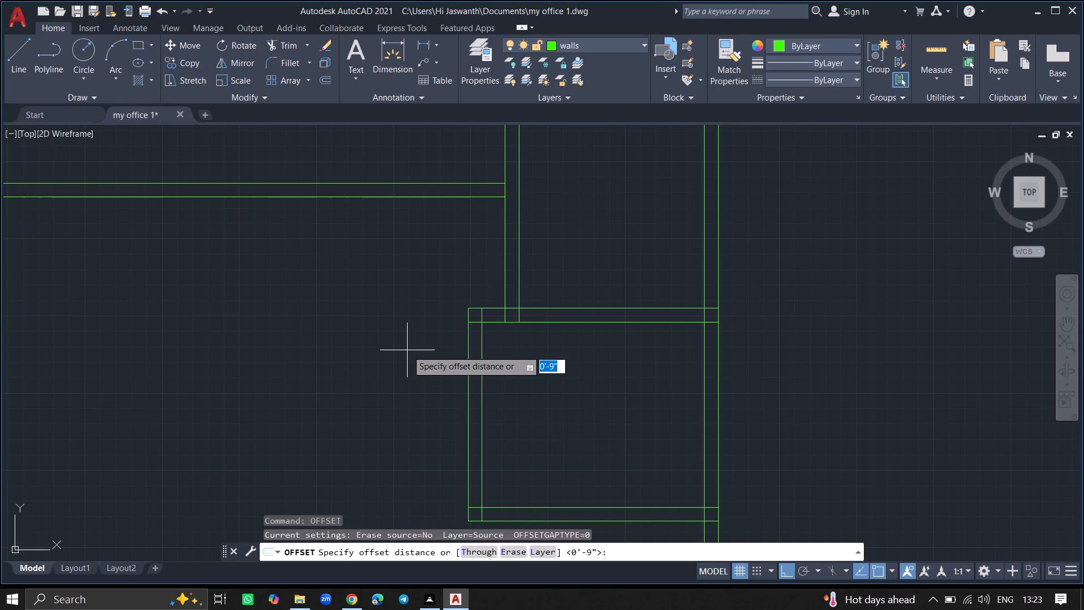
text(14)
text('5)
key(shift+quotedbl)
key(Return)
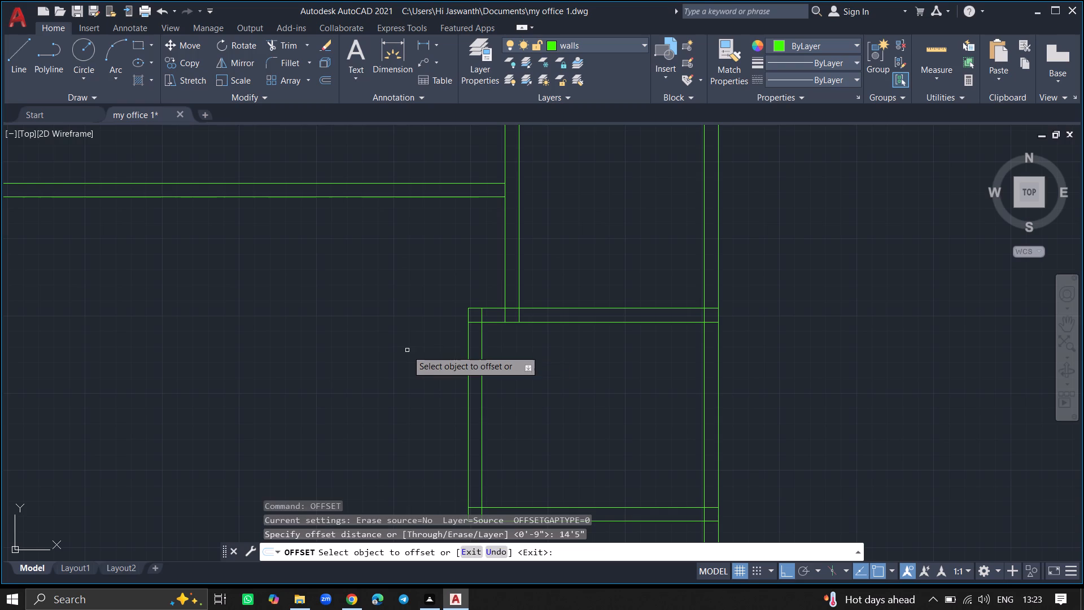
click(469, 406)
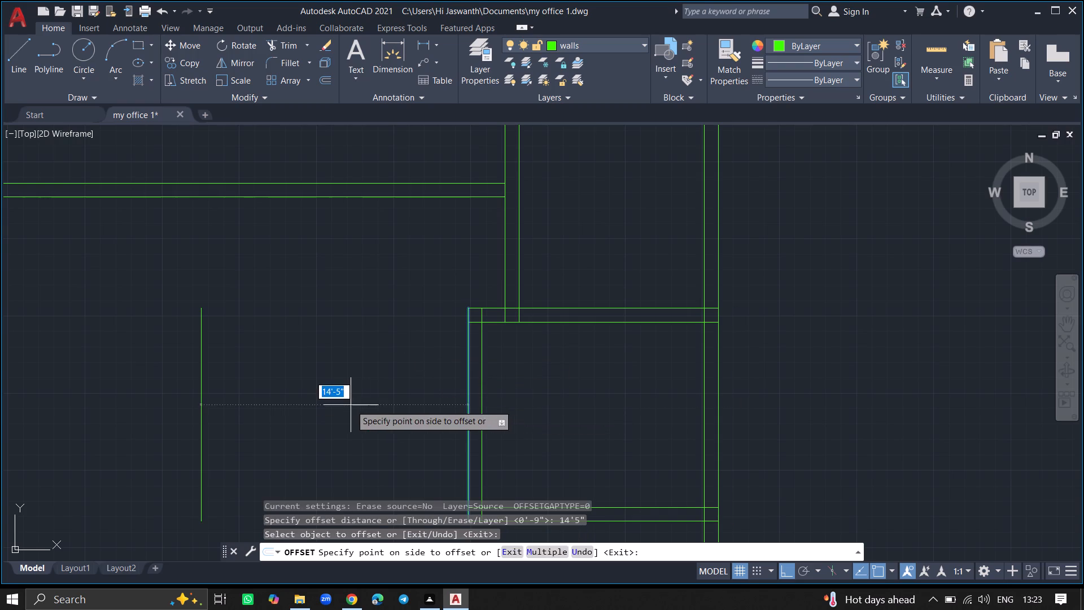
click(351, 405)
key(Return)
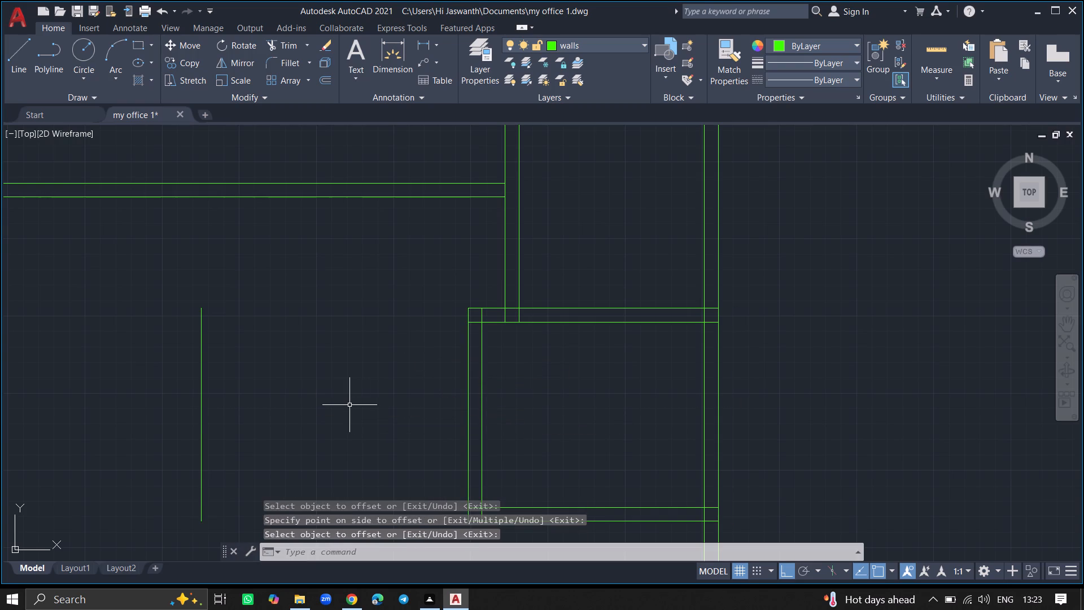
Extend both lines of the second room's lower wall leftward to the new vertical line.
ctrl+scroll(349, 405, down, 3)
ctrl+scroll(315, 429, up, 1)
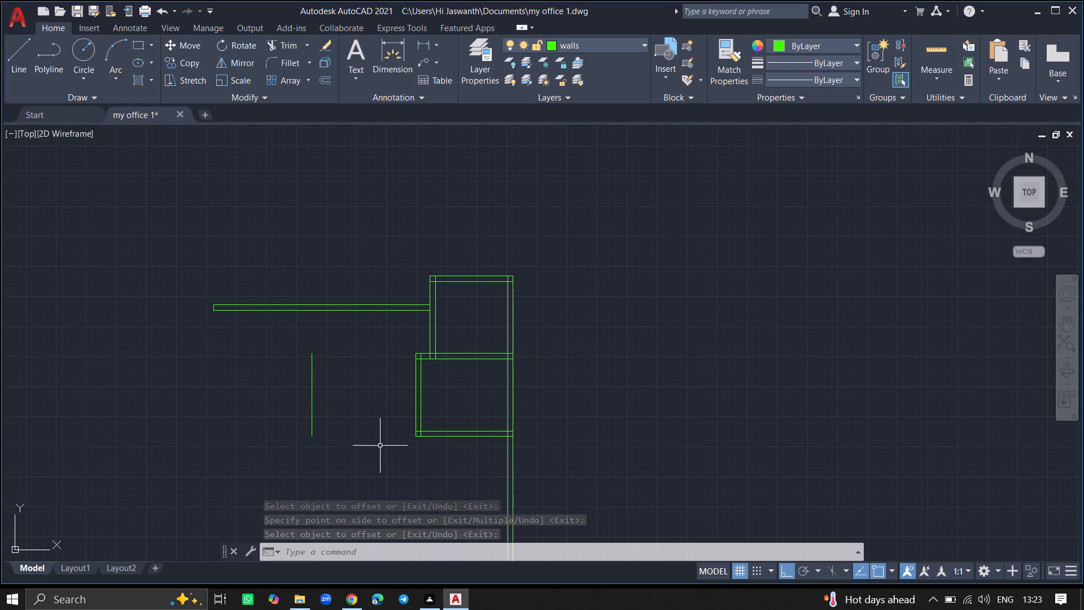
text(ex)
key(Return)
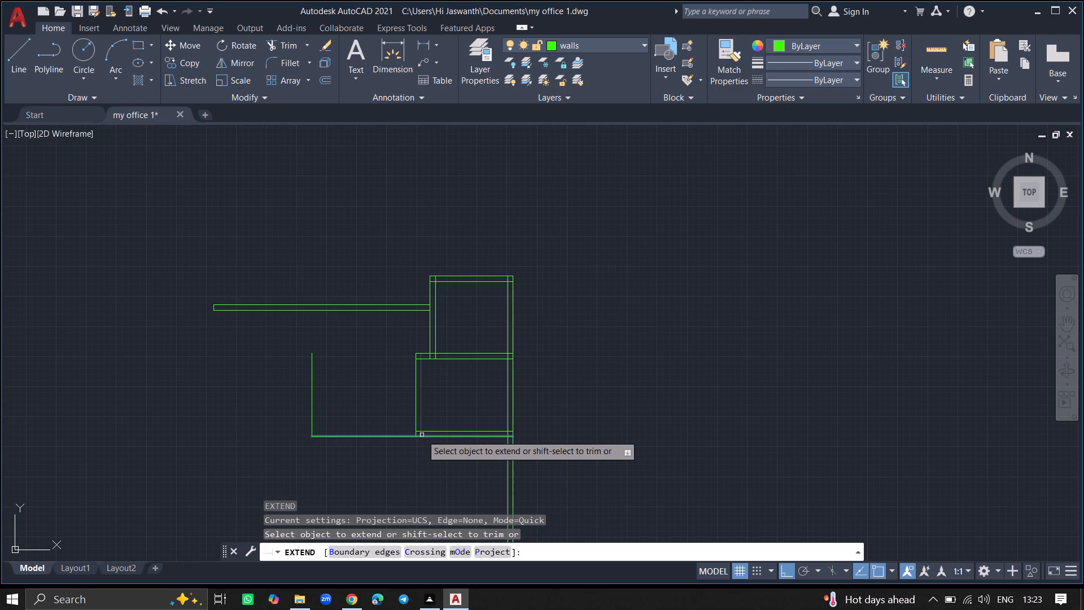
click(419, 437)
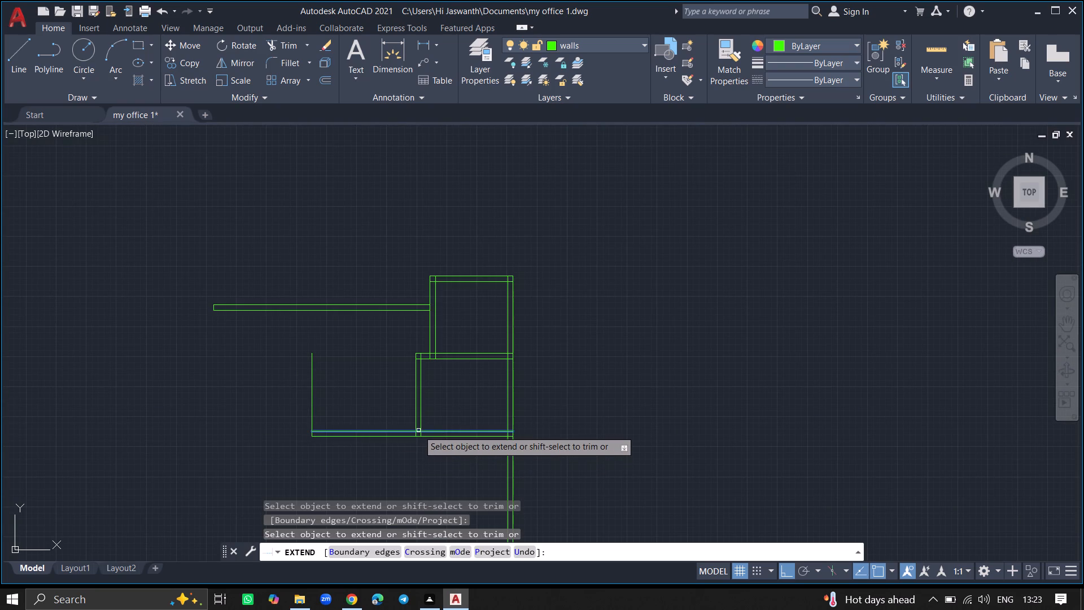
click(418, 430)
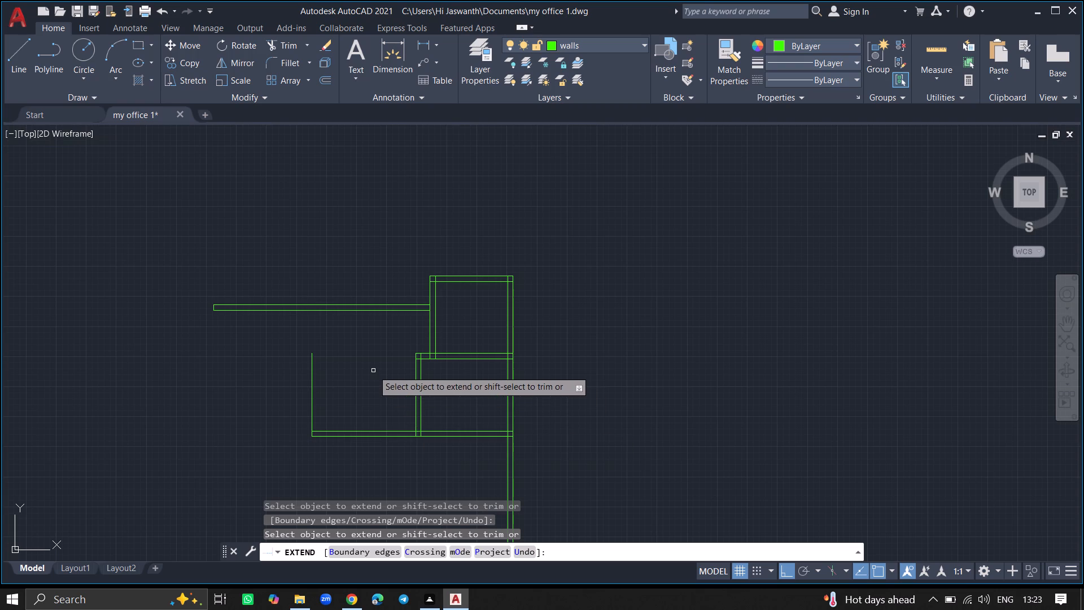
key(Return)
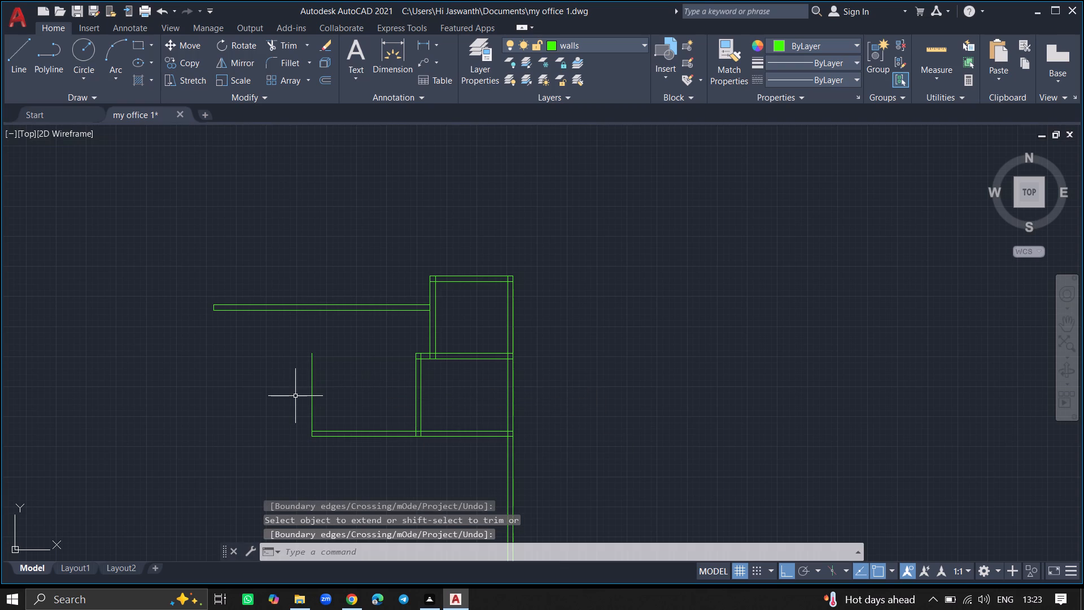
Offset the third room's left vertical line 9" to the left to give that wall its thickness.
ctrl+scroll(295, 396, up, 2)
ctrl+scroll(308, 405, down, 1)
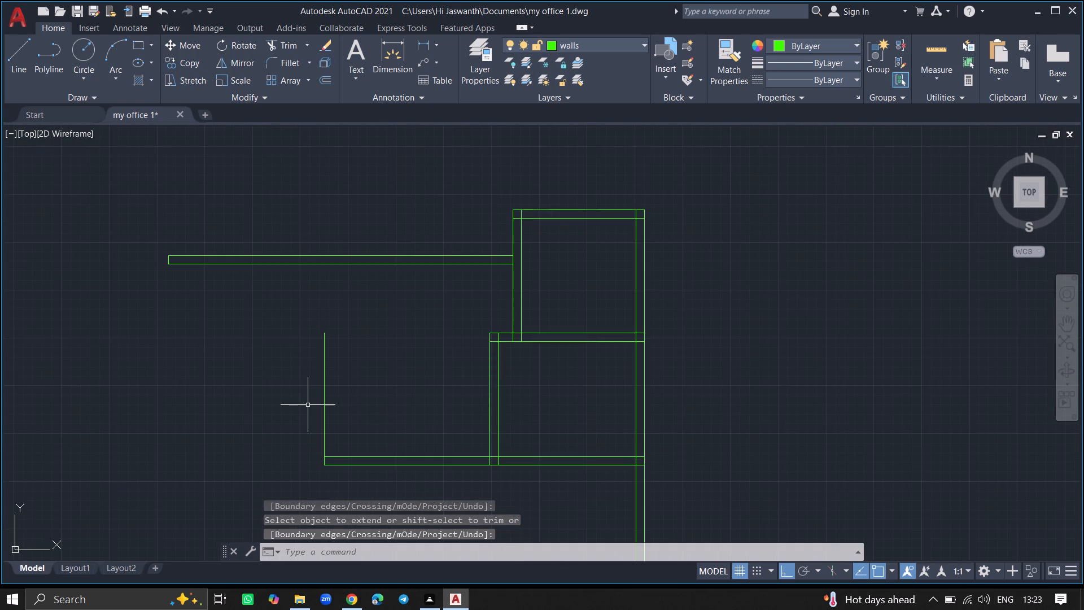
text(off)
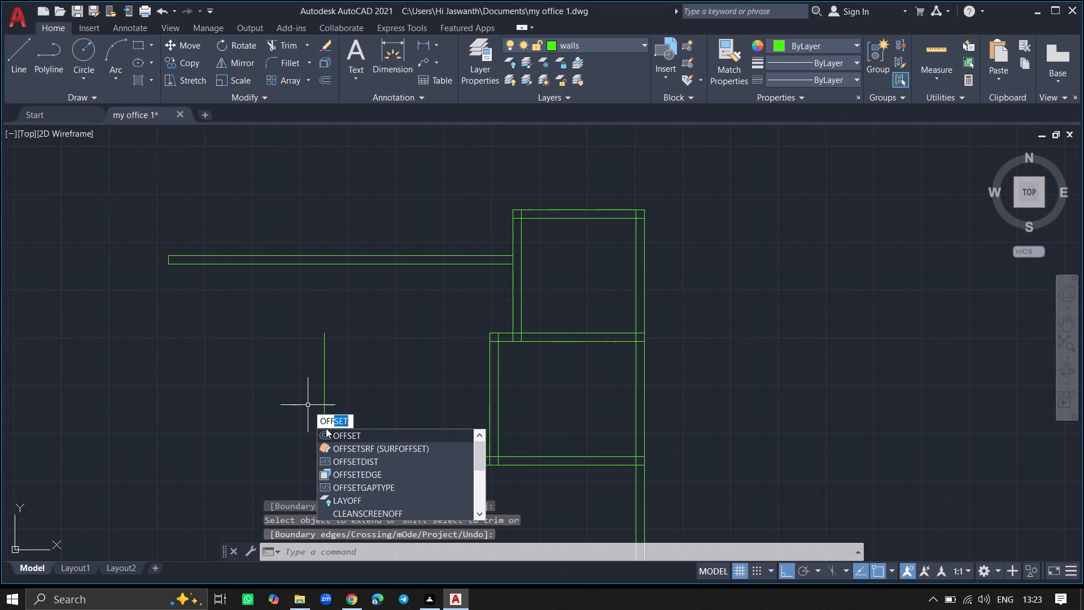
click(327, 432)
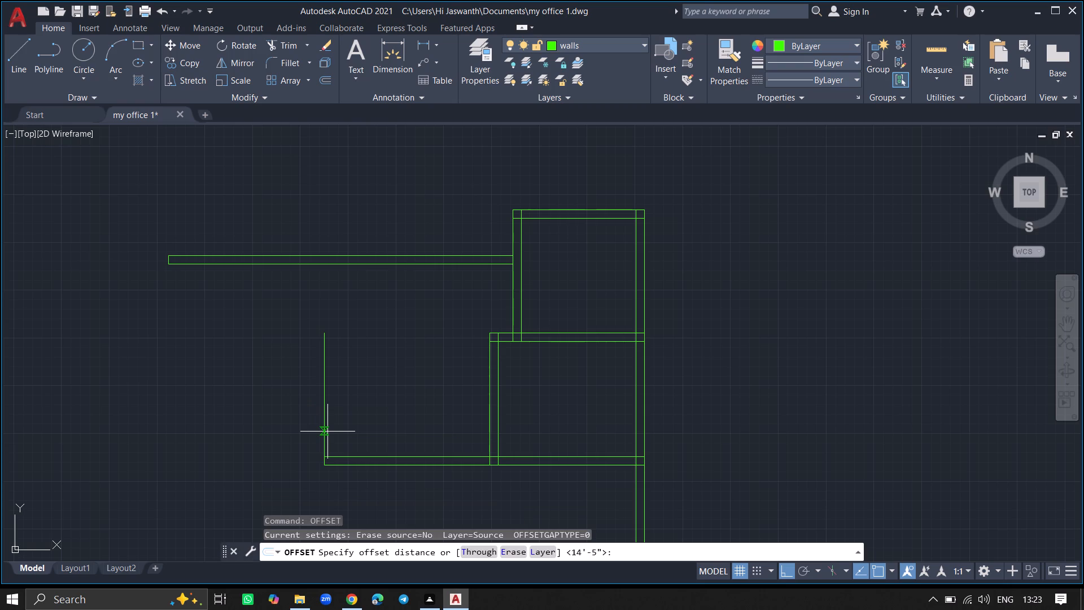
key(9)
key(shift+quotedbl)
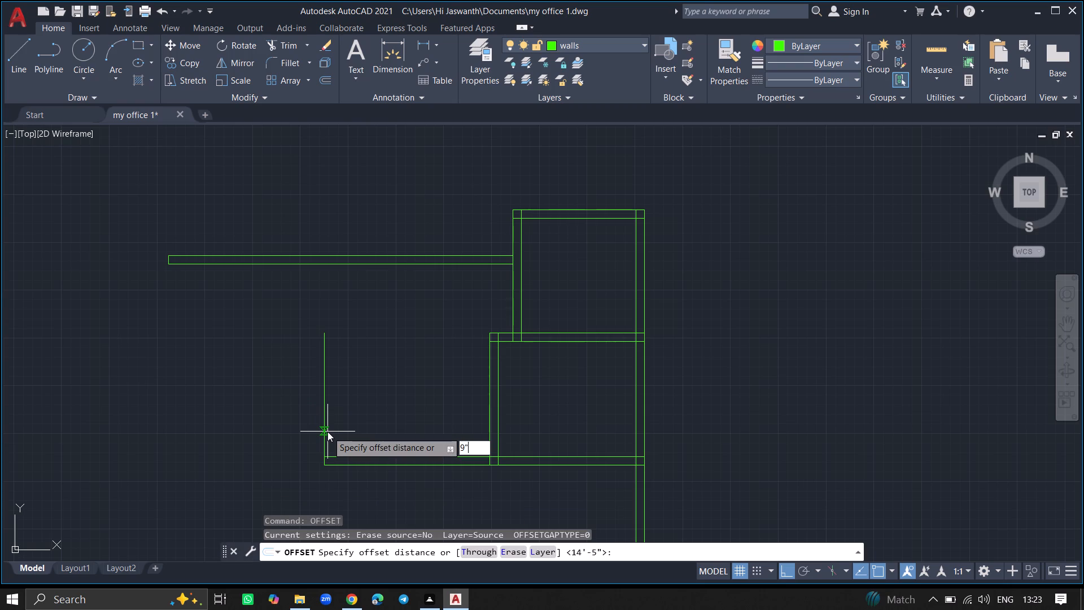
key(Return)
drag(325, 432, 299, 433)
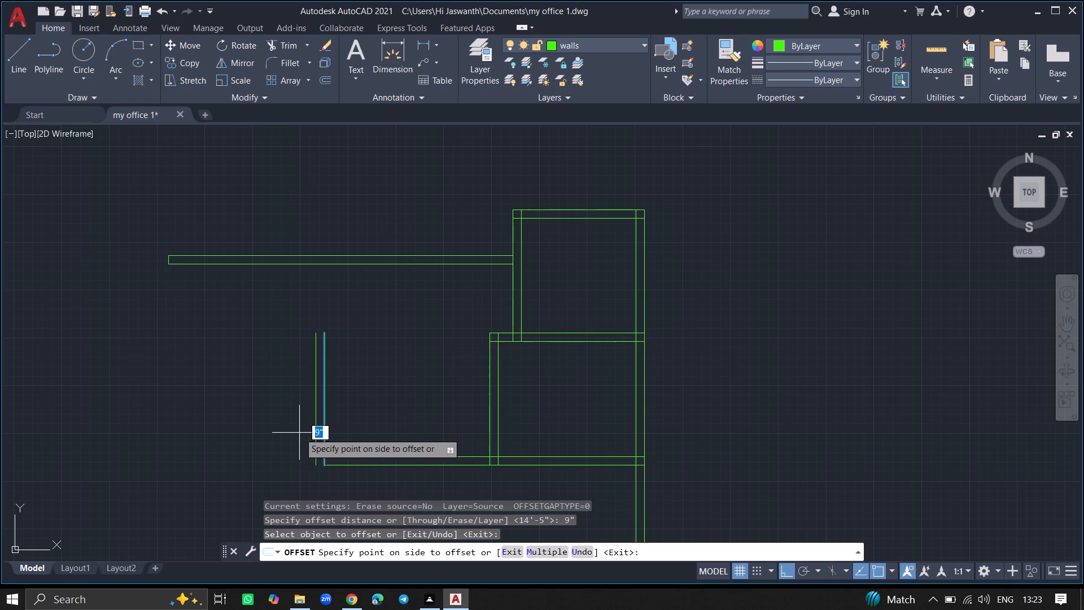
click(299, 433)
key(Return)
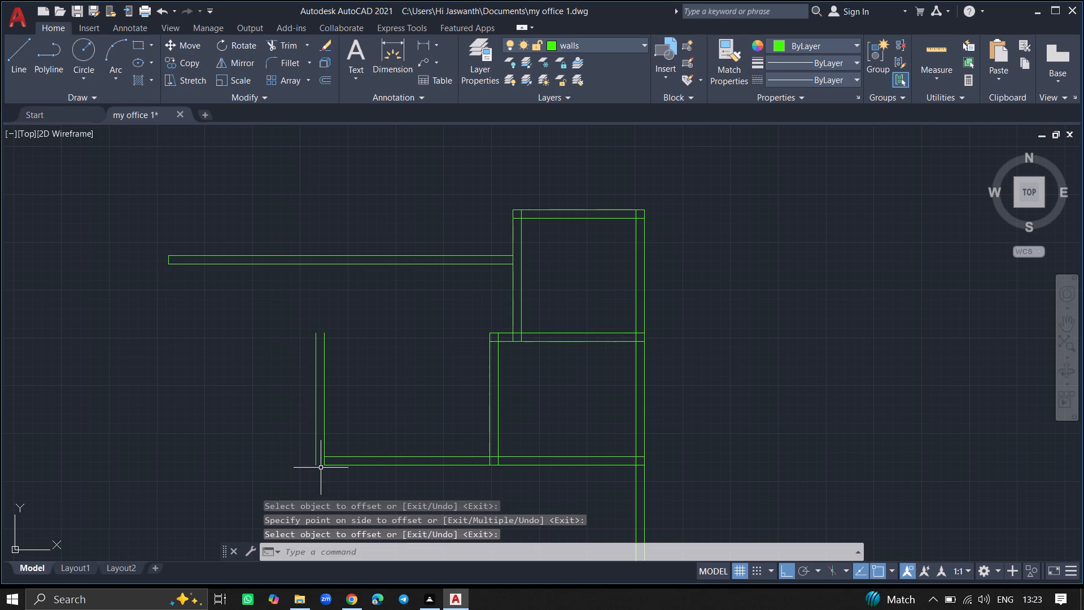
Extend both lines of the lower wall leftward to the outer line of the third room's left wall.
ctrl+scroll(321, 468, up, 5)
text(ex)
key(Return)
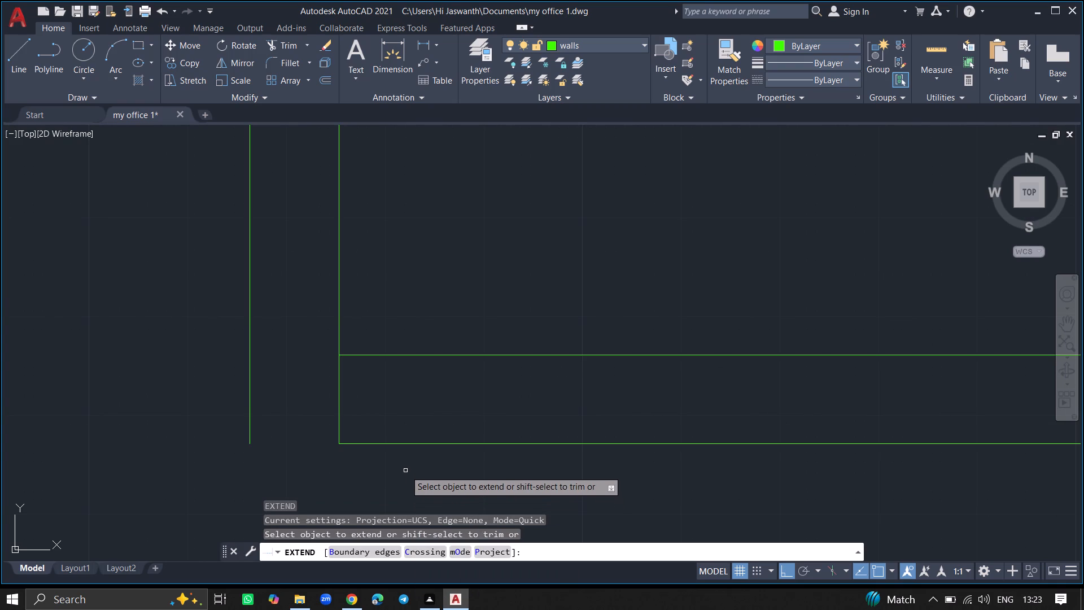
click(395, 444)
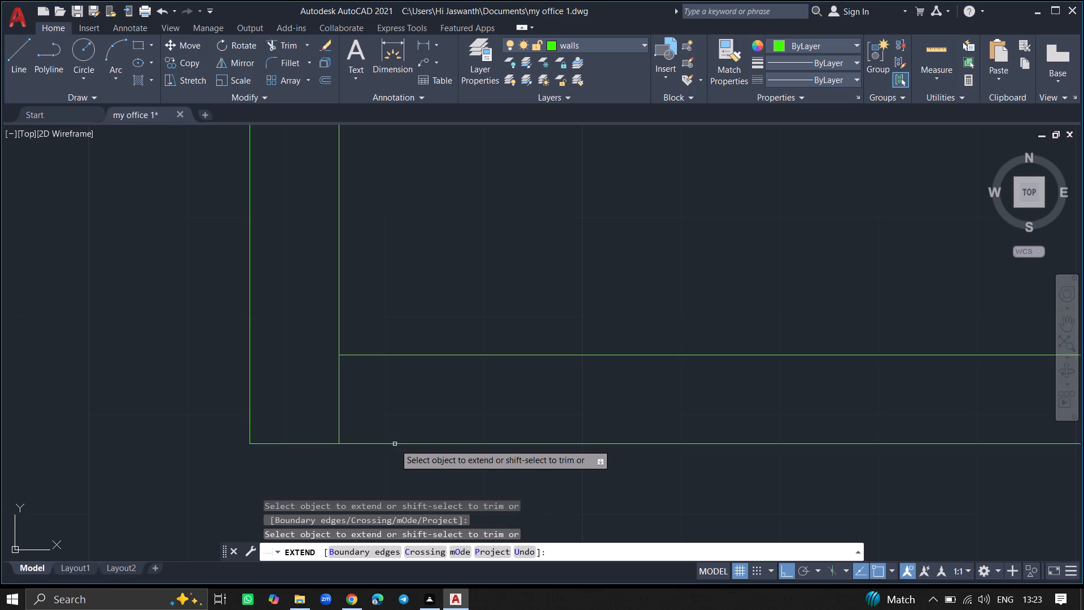
click(366, 355)
key(Return)
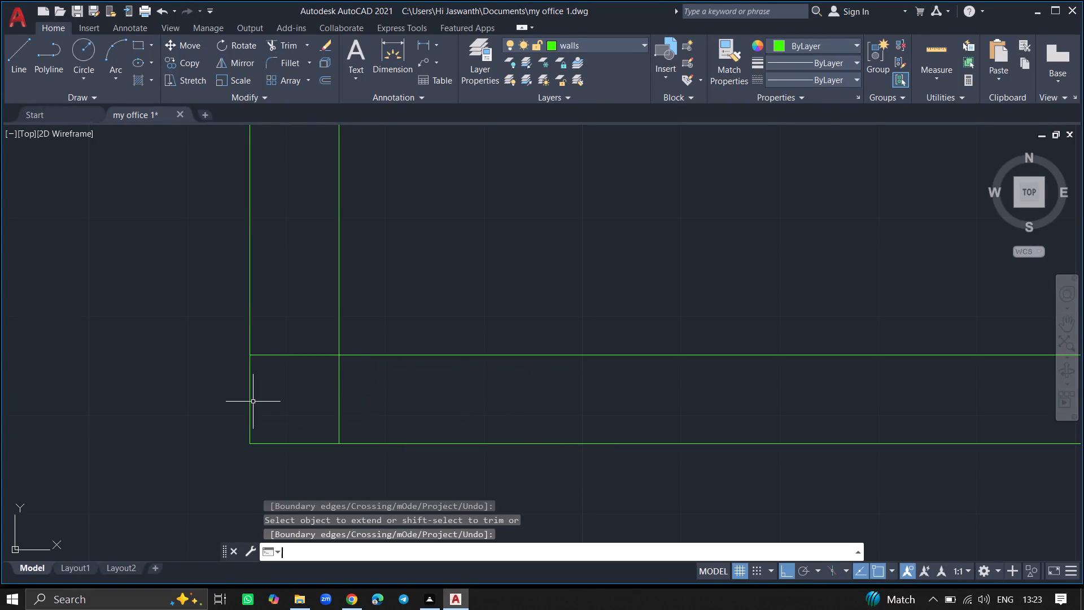
Offset the inner line of the third room's lower wall 15'9" upward to mark its upper wall.
ctrl+scroll(253, 402, down, 7)
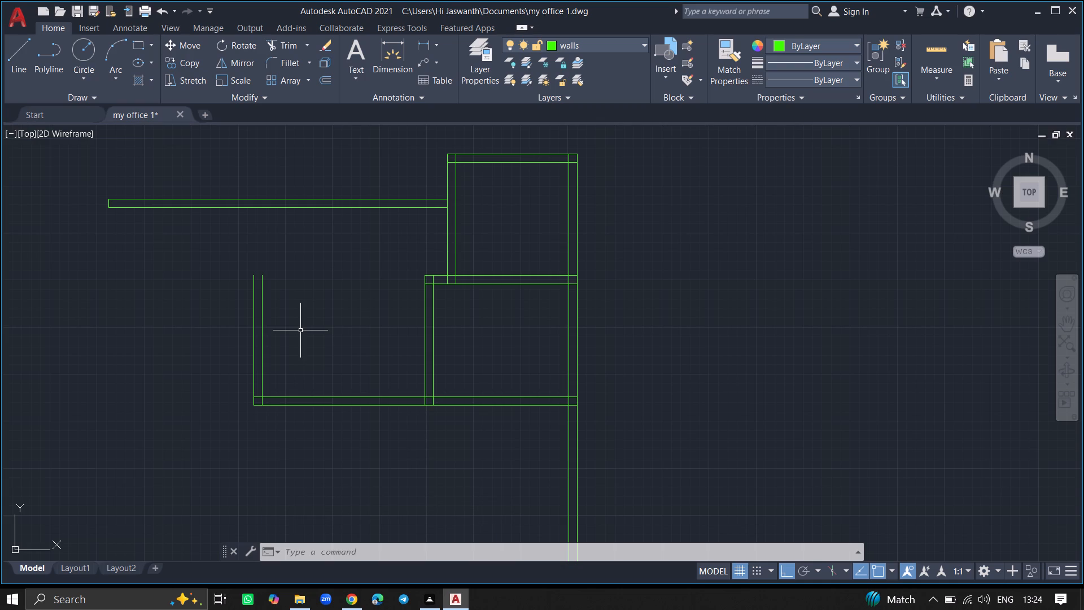
text(off)
click(314, 354)
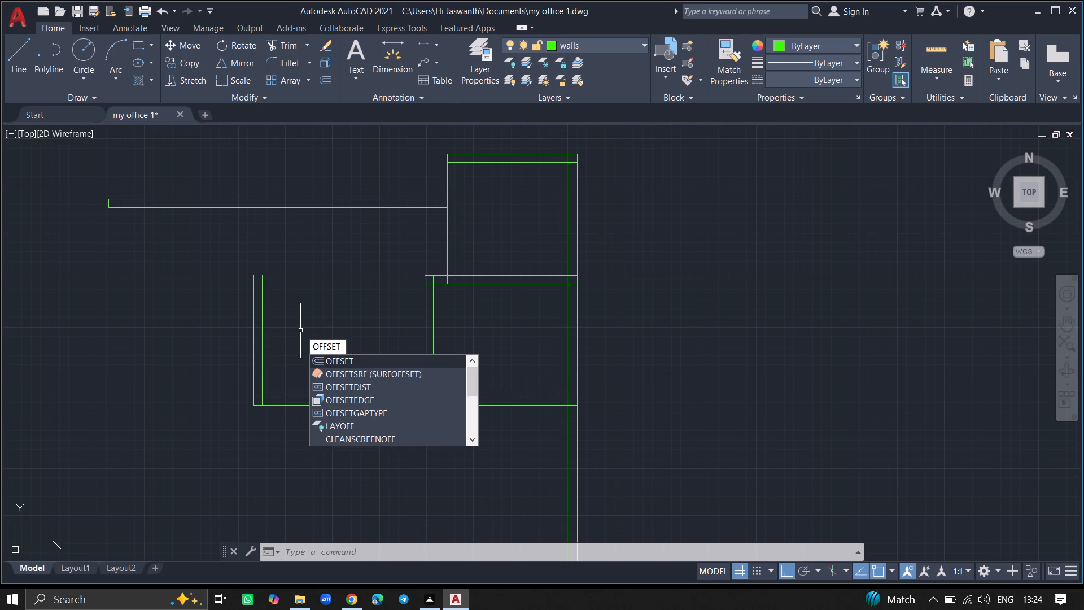
click(314, 355)
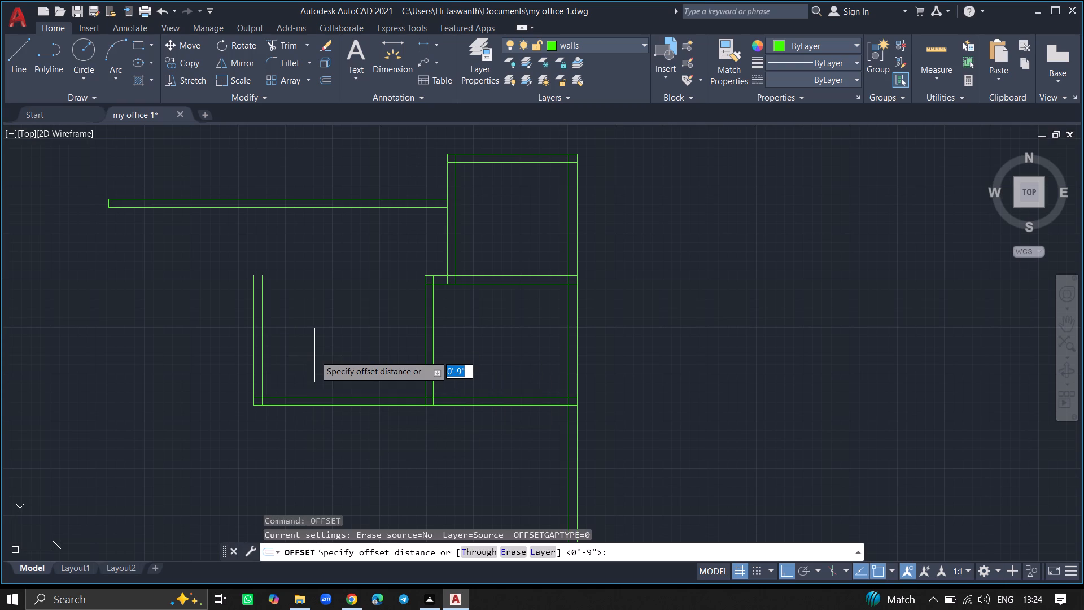
text(15)
key(apostrophe)
key(9)
key(shift+quotedbl)
key(Return)
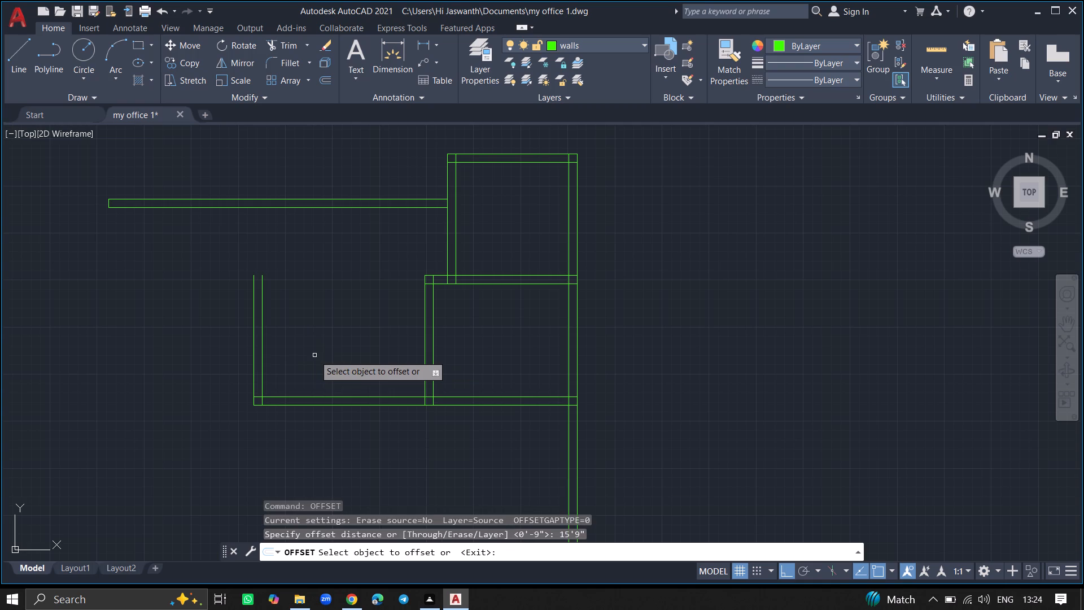
click(334, 398)
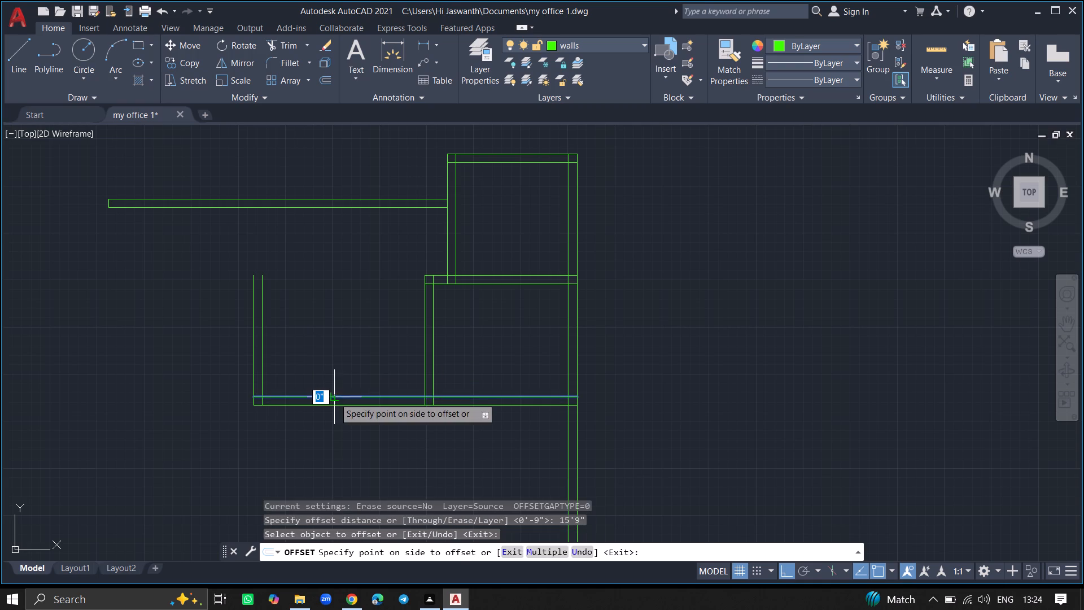
click(331, 307)
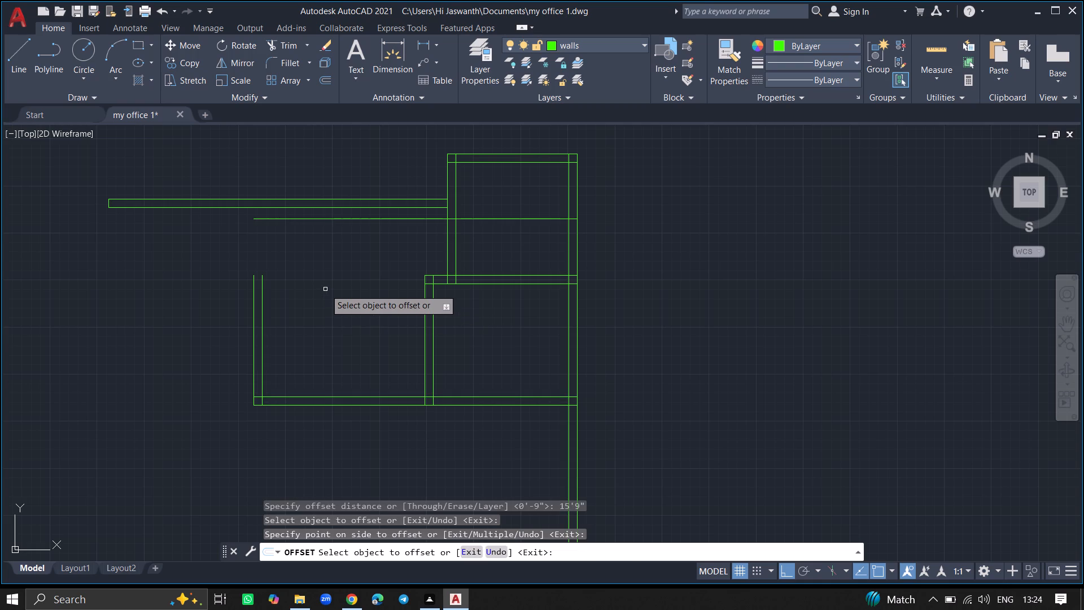
key(Return)
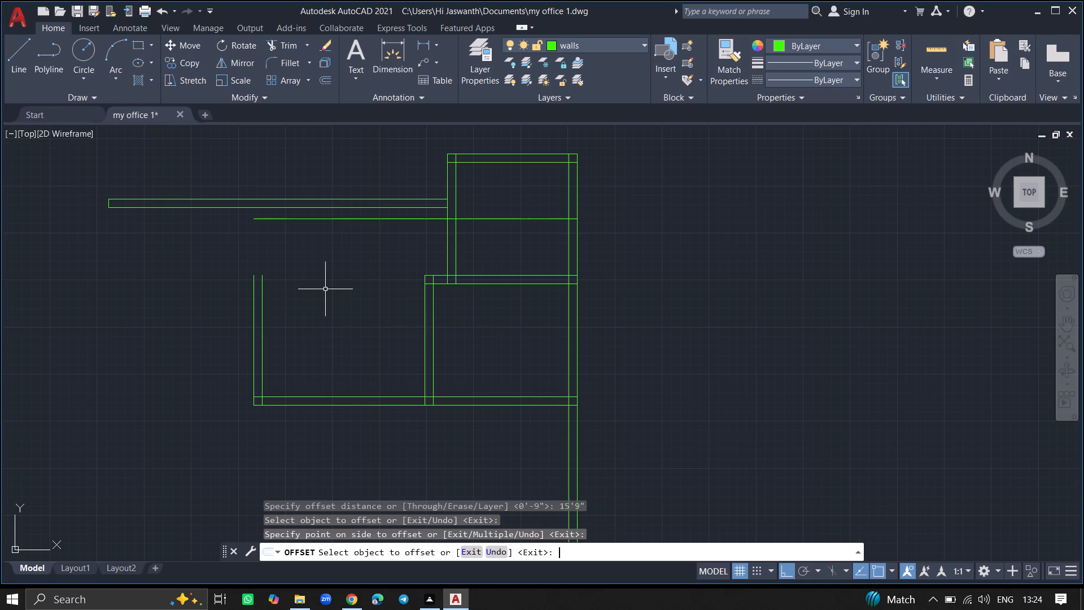
Delete the long horizontal wall left of the first room, including both its lines and the short end line.
click(312, 199)
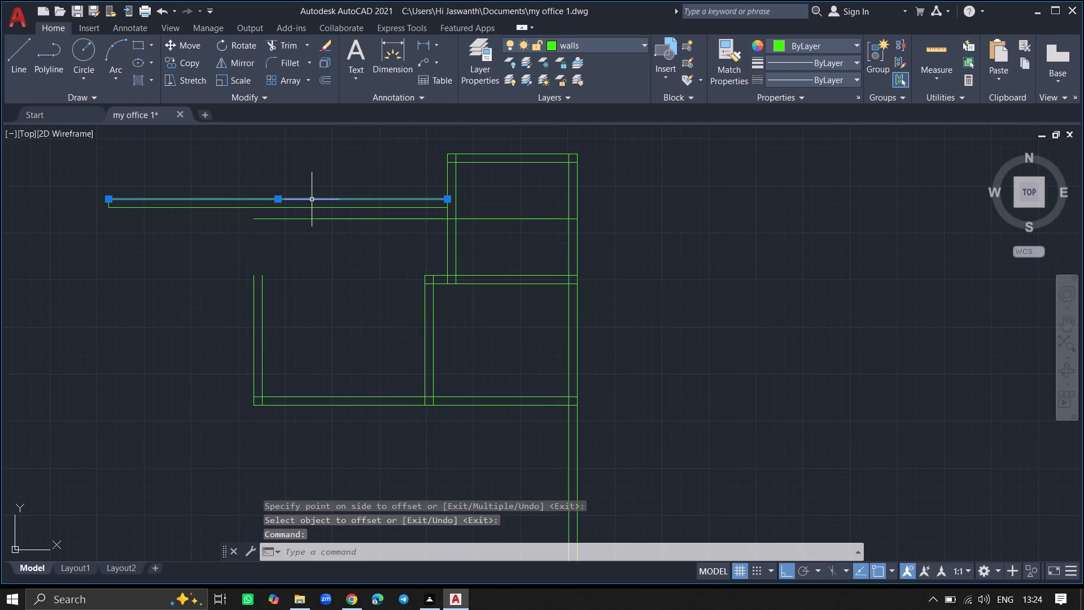
click(312, 207)
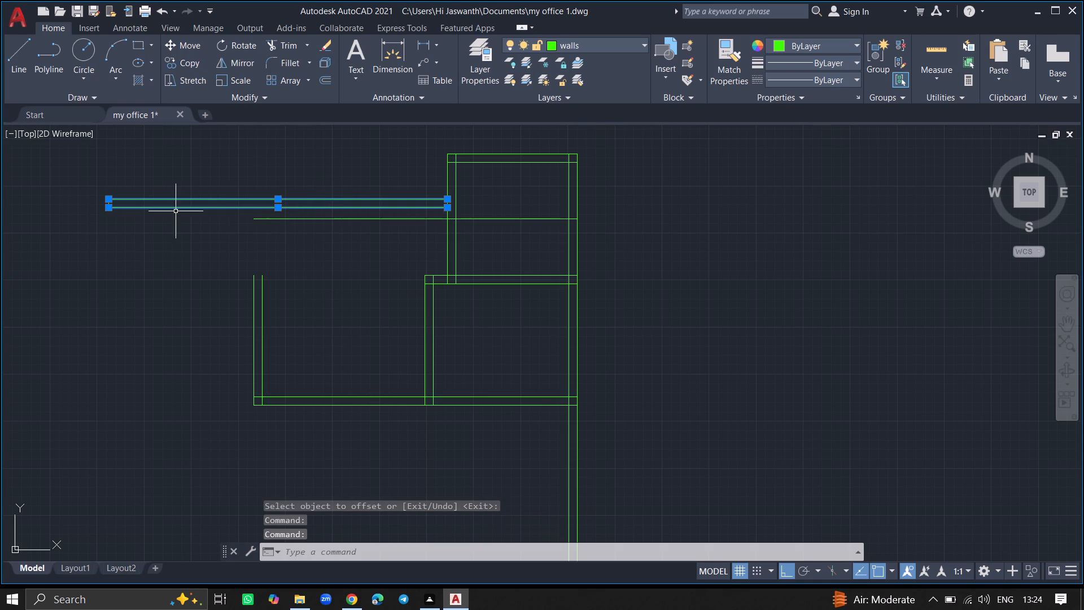
key(Delete)
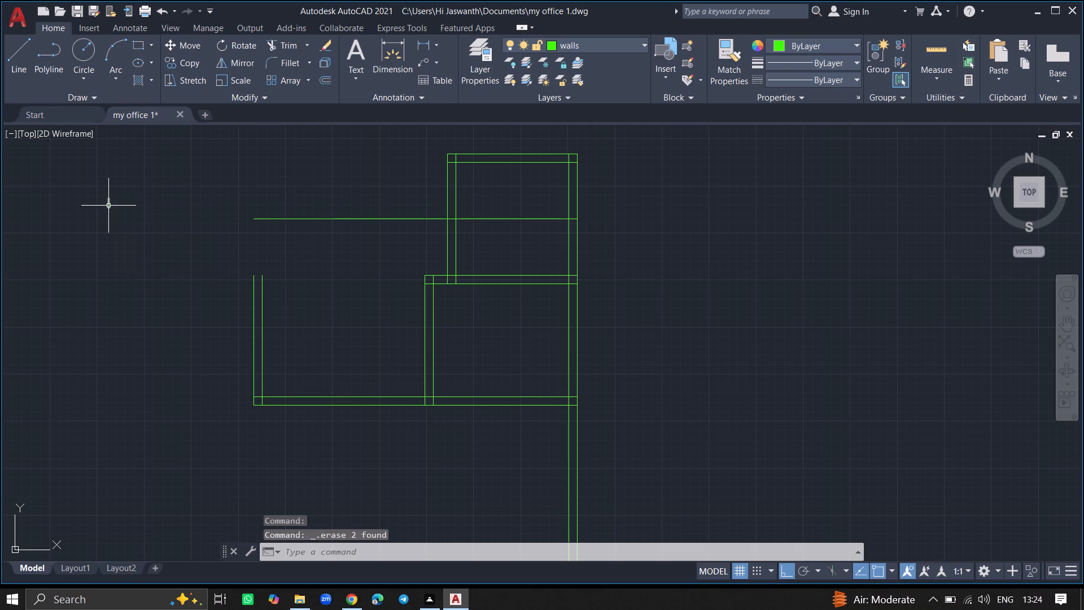
click(108, 206)
key(Delete)
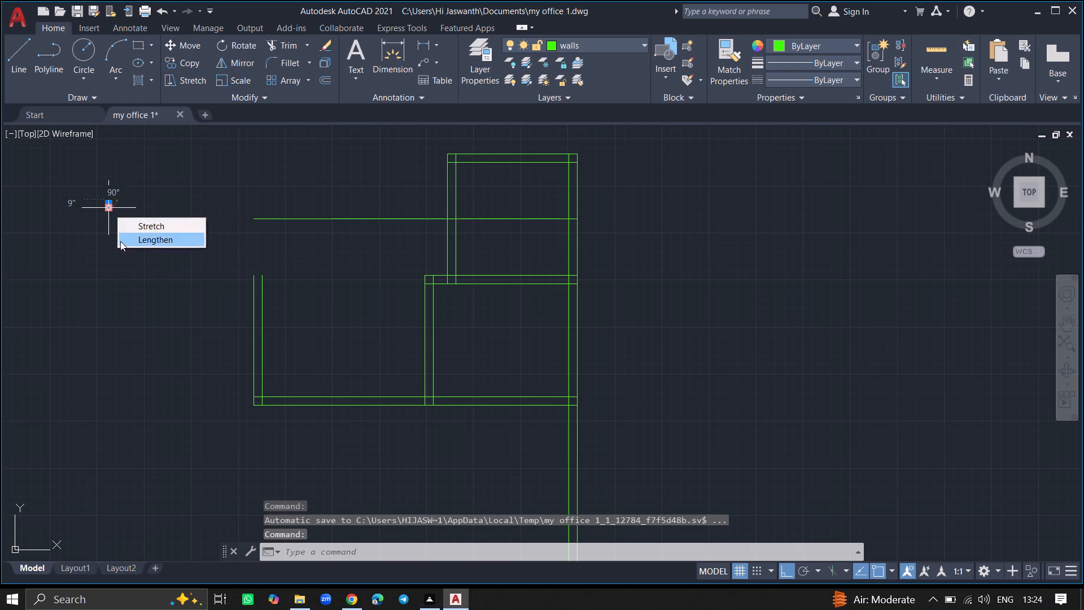
key(Delete)
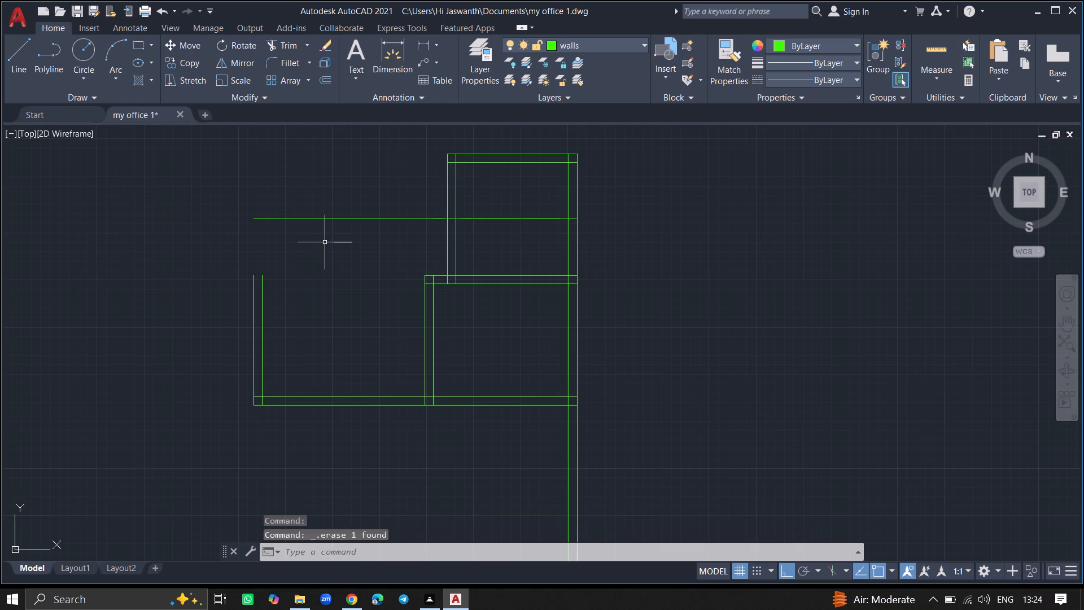
Draw a long vertical line well to the left of the rooms, running down from about the level of their top.
ctrl+scroll(232, 246, down, 6)
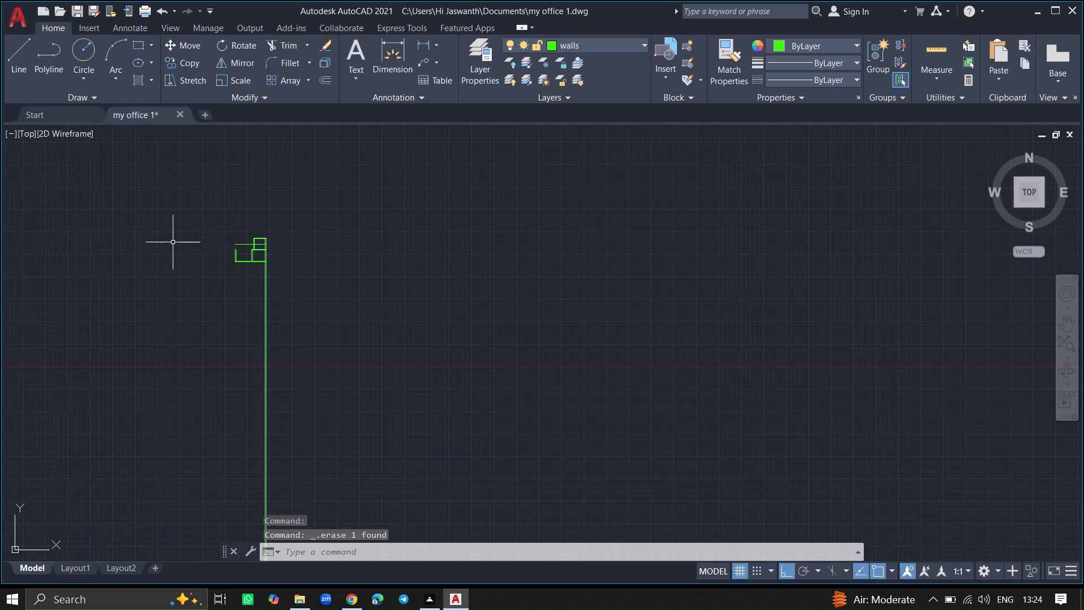
key(l)
key(Return)
click(172, 237)
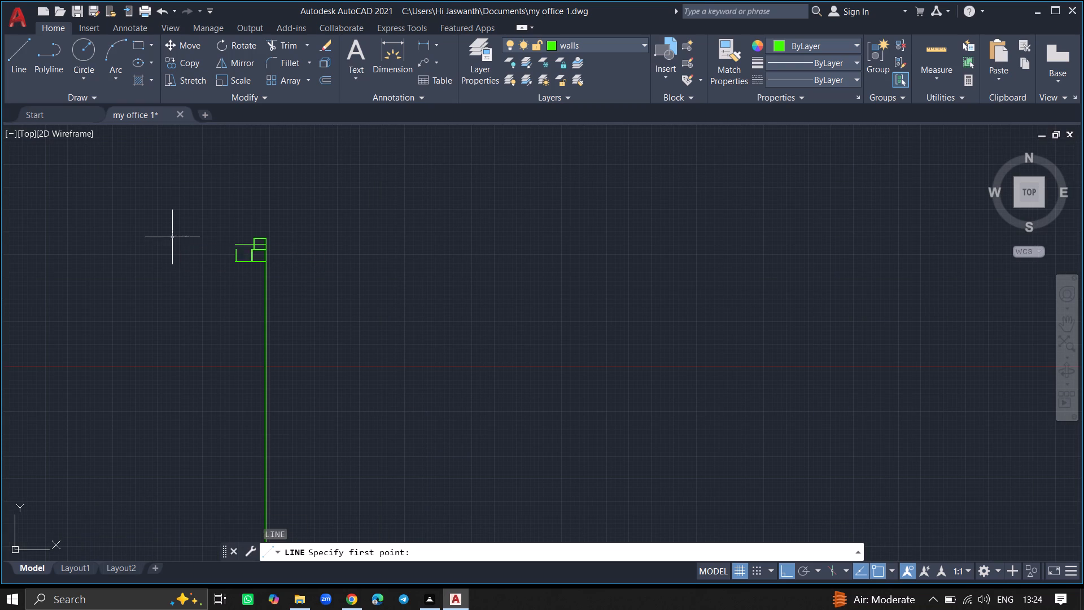
click(138, 437)
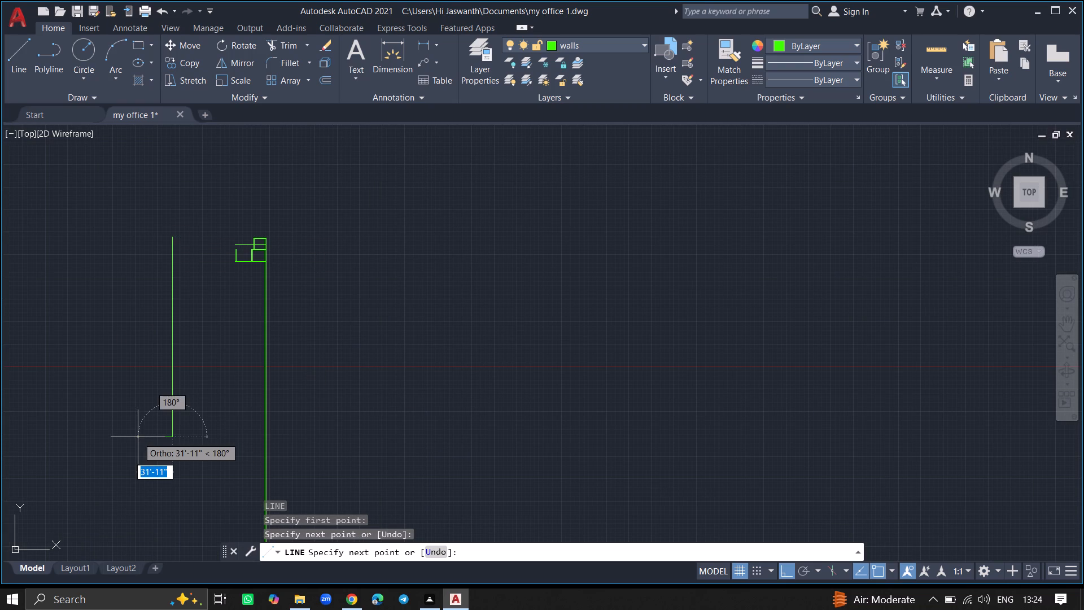
key(Return)
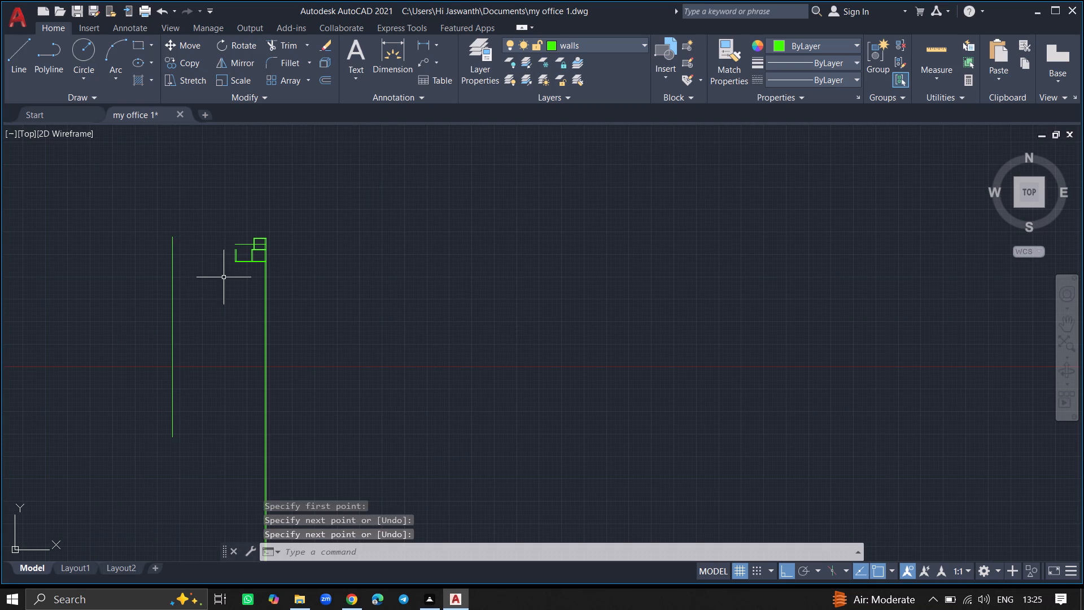
Extend the single horizontal line above the third room leftward to the far-left vertical line.
ctrl+scroll(247, 232, up, 3)
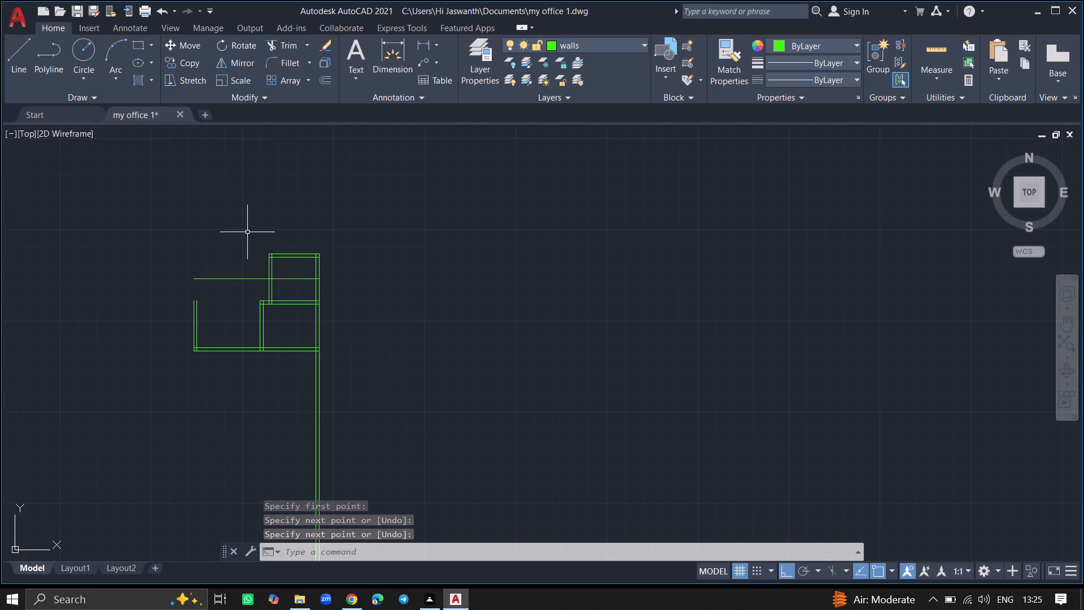
ctrl+scroll(224, 281, up, 1)
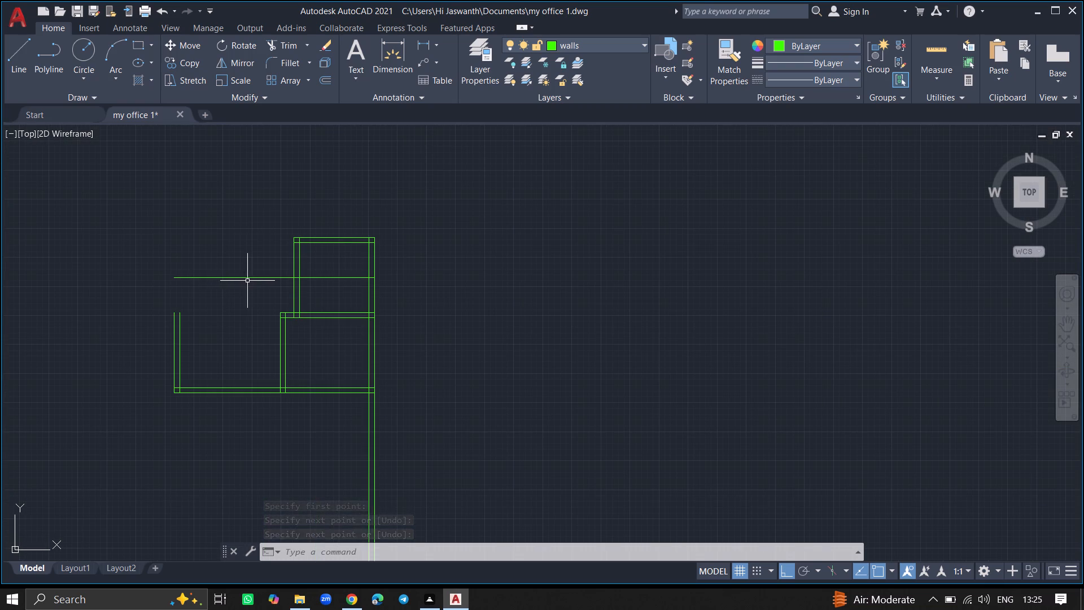
text(ex)
key(Return)
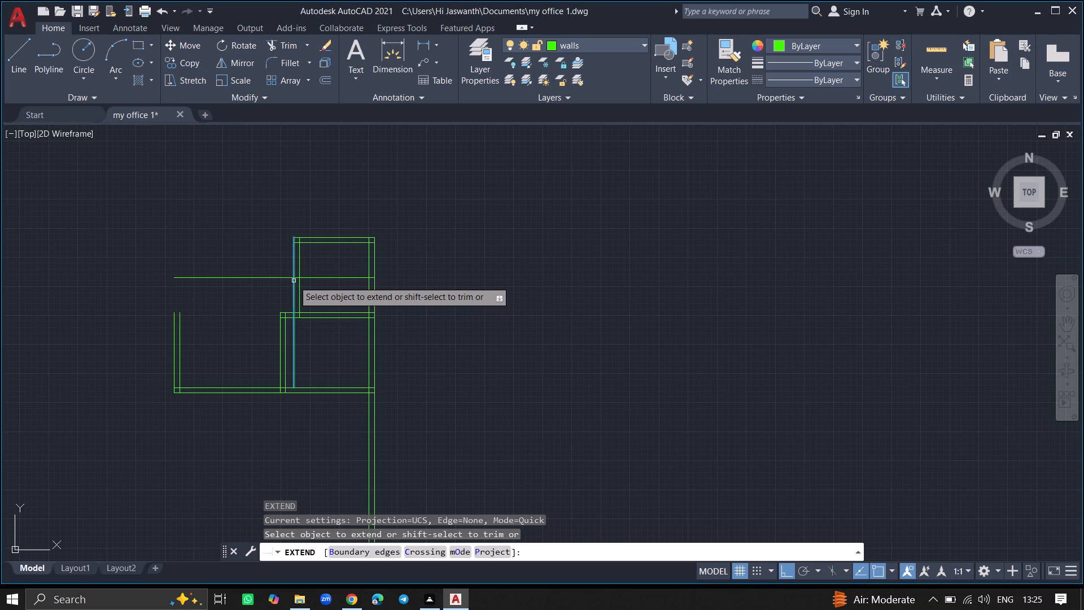
ctrl+scroll(182, 278, down, 2)
click(182, 278)
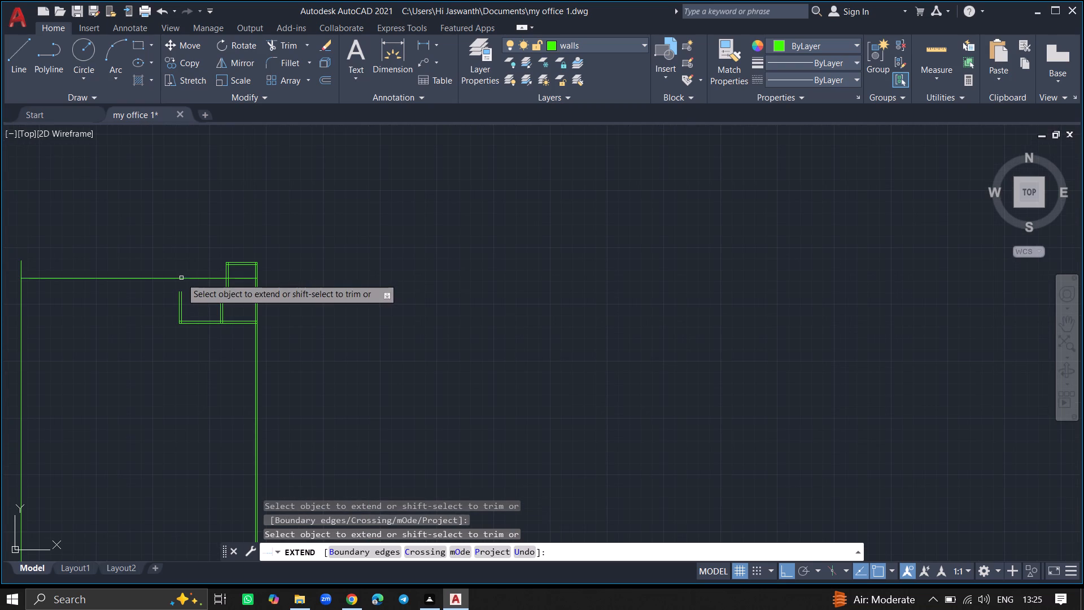
key(Return)
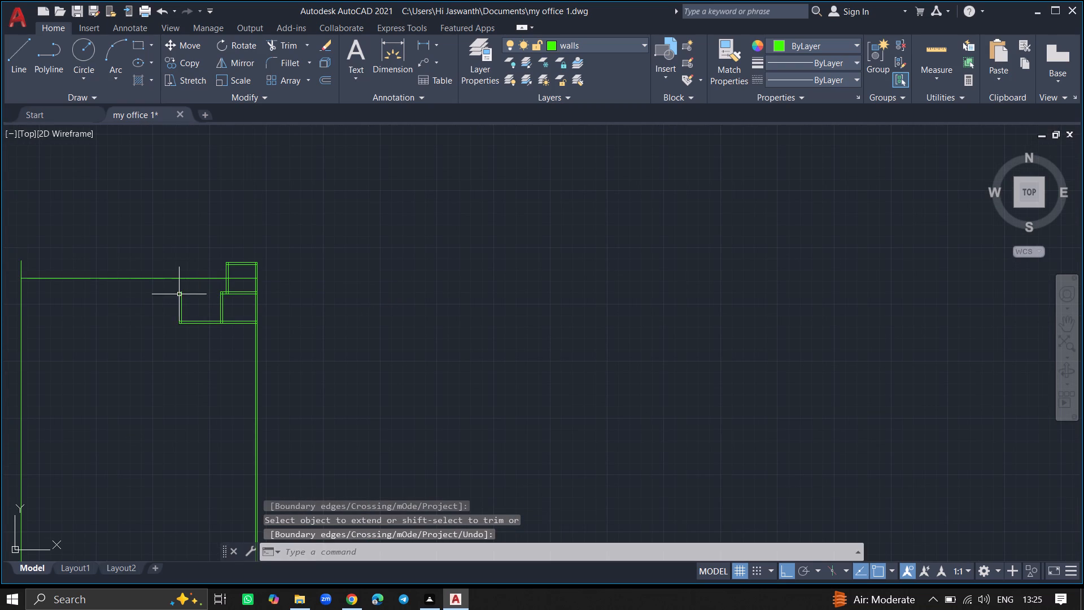
Close the open top end of the third room's left wall with a short line joining its two vertical lines.
ctrl+scroll(180, 294, up, 6)
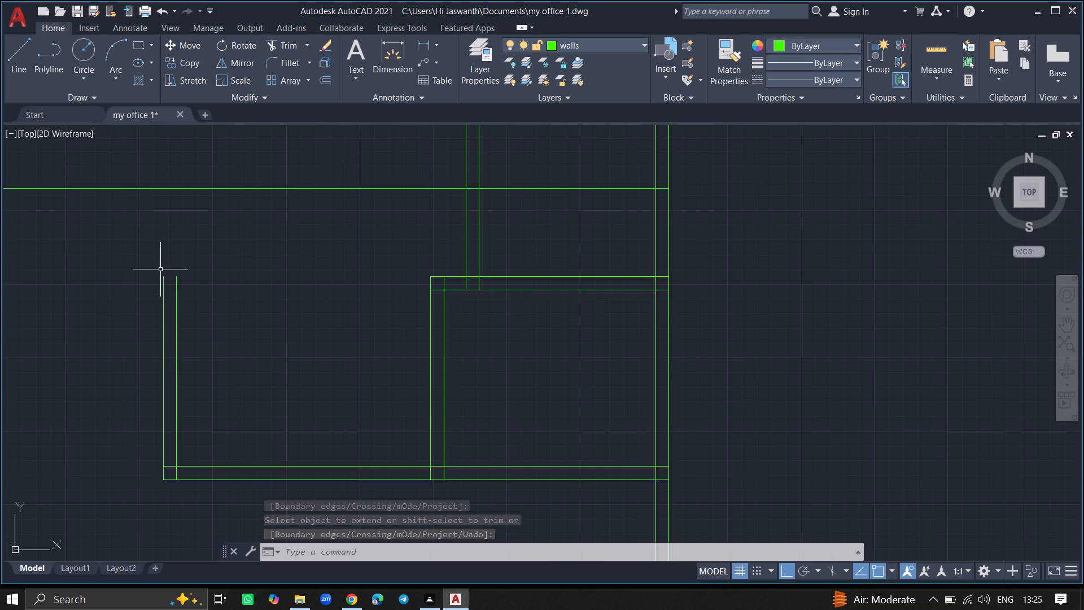
ctrl+scroll(160, 269, up, 2)
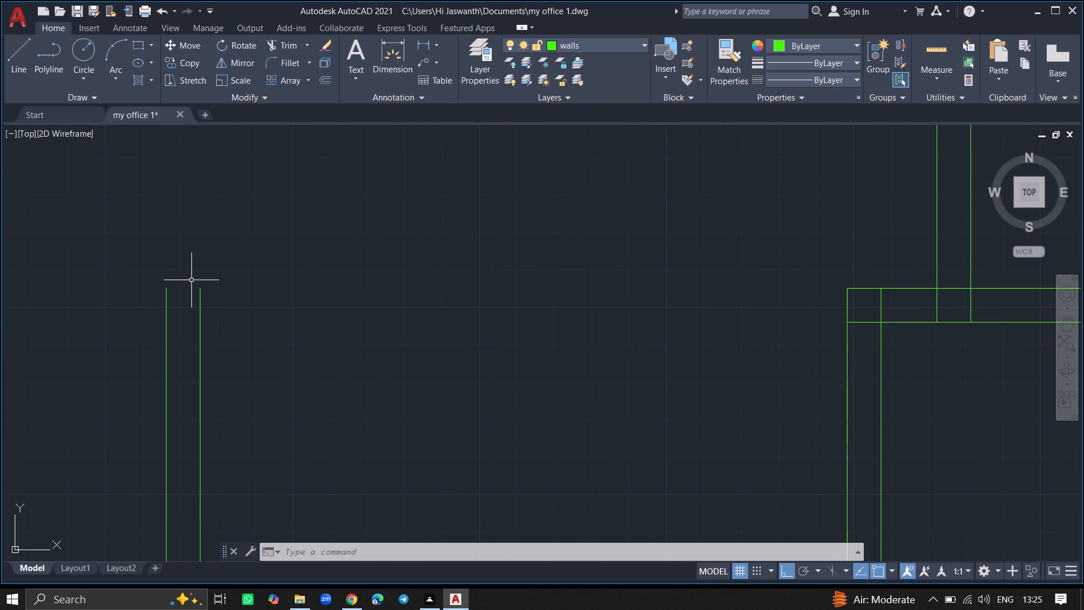
key(l)
key(Return)
drag(202, 290, 165, 288)
click(165, 288)
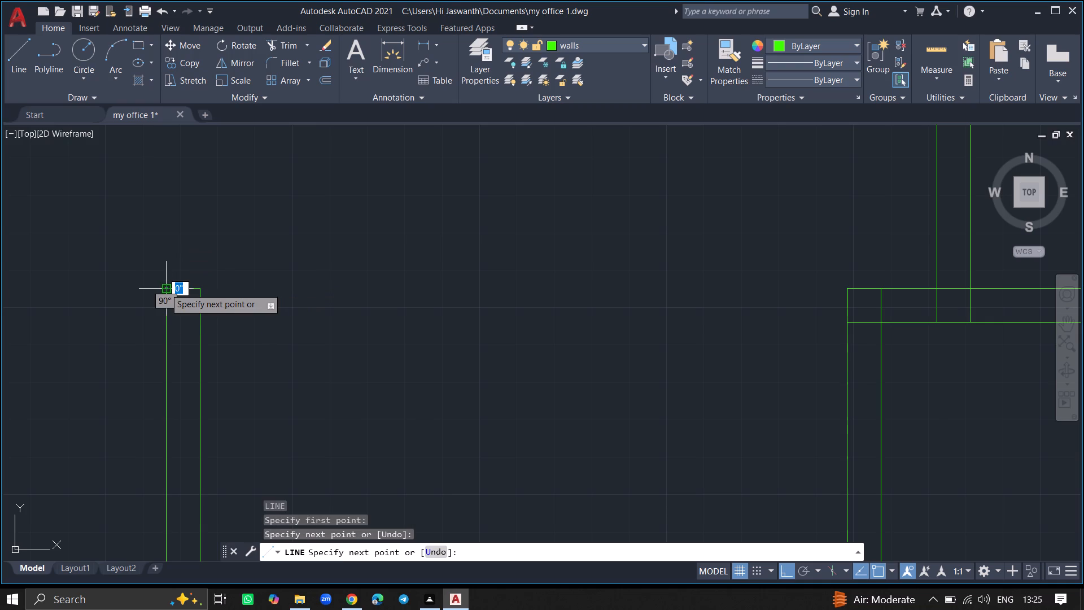
key(Return)
Draw a 40' horizontal line leftward from the outer upper-right corner of the topmost room.
ctrl+scroll(320, 330, down, 5)
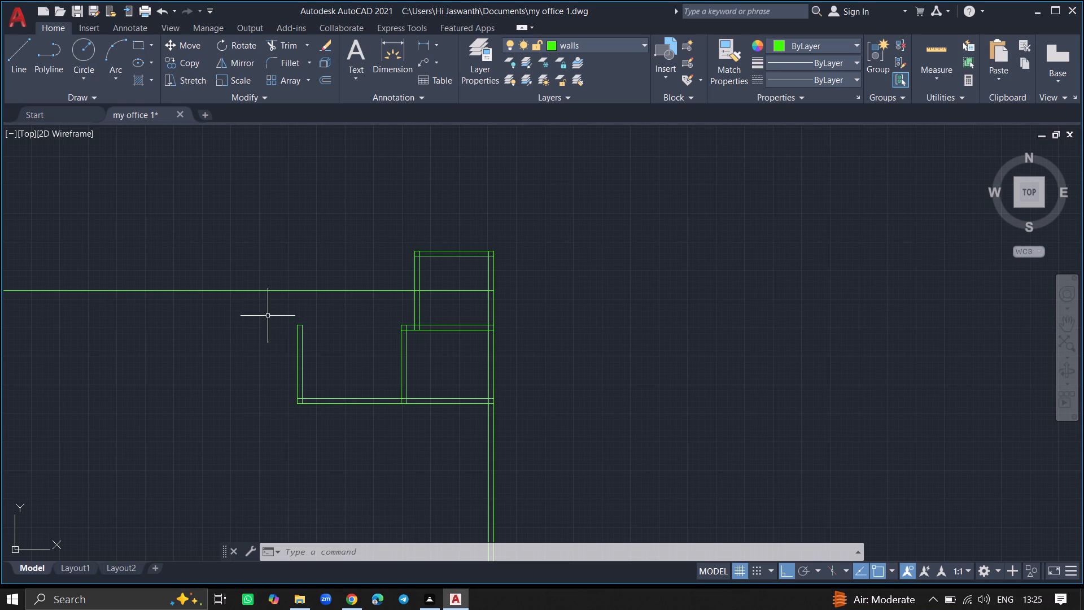
key(l)
key(Return)
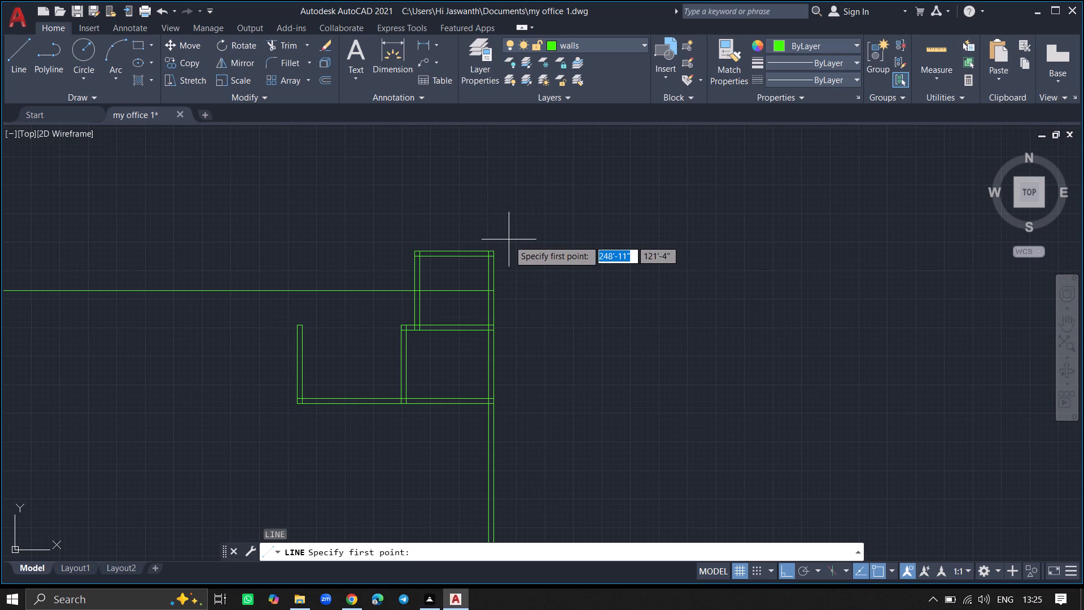
click(495, 250)
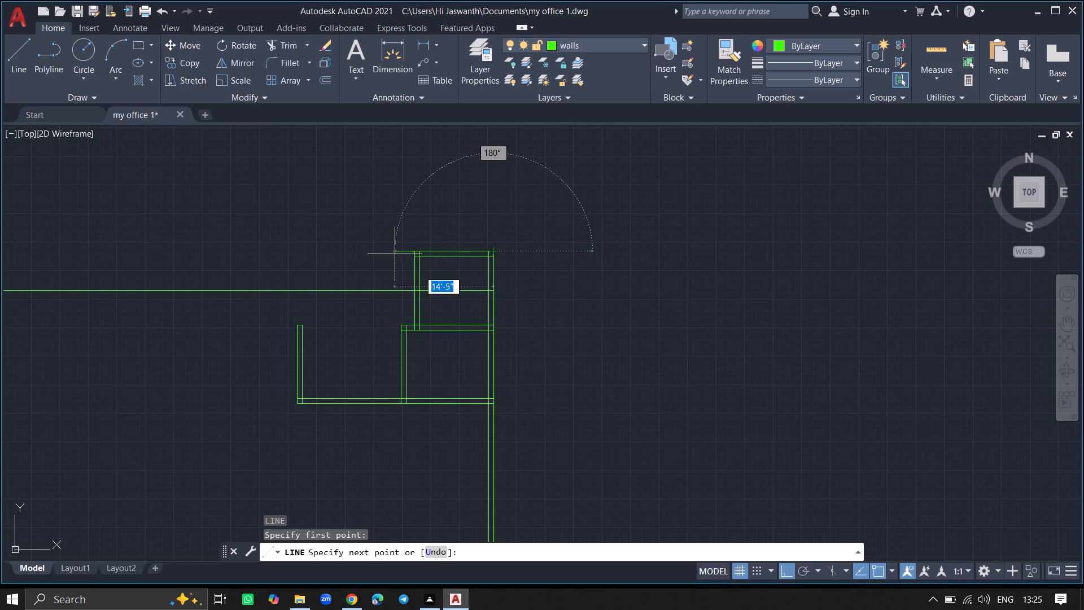
text(40')
key(Return)
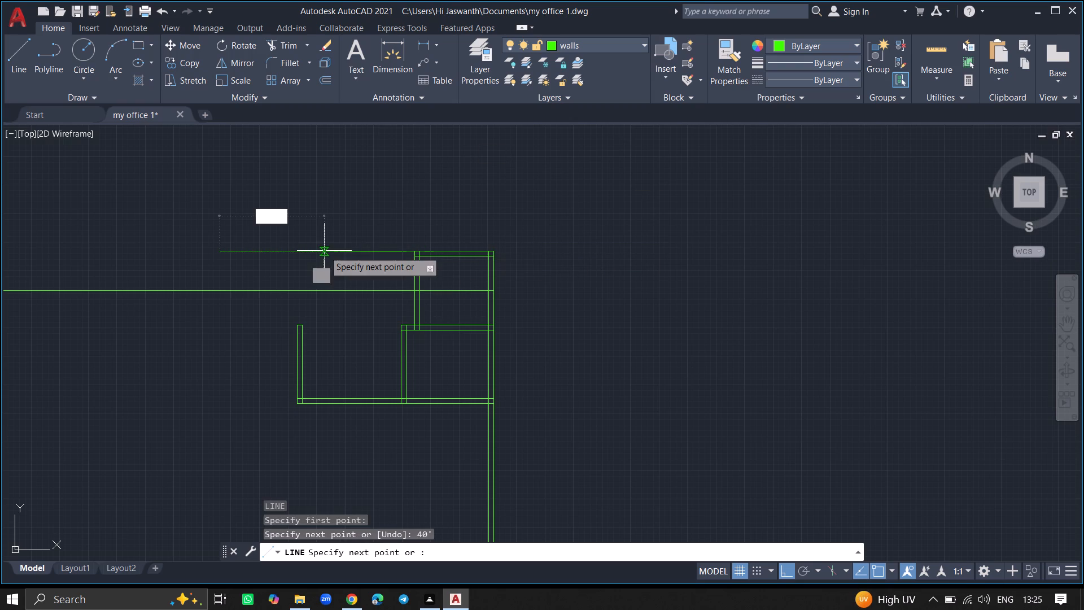
key(Return)
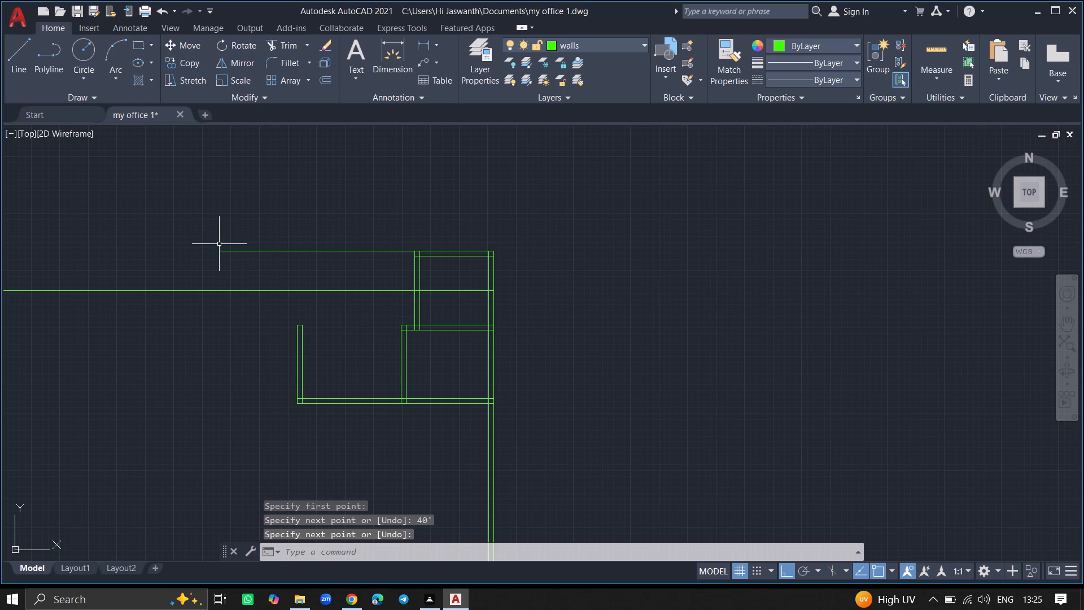
Draw a long vertical line downward from the left end of the 40' line, ending well below the rooms.
ctrl+scroll(219, 243, up, 2)
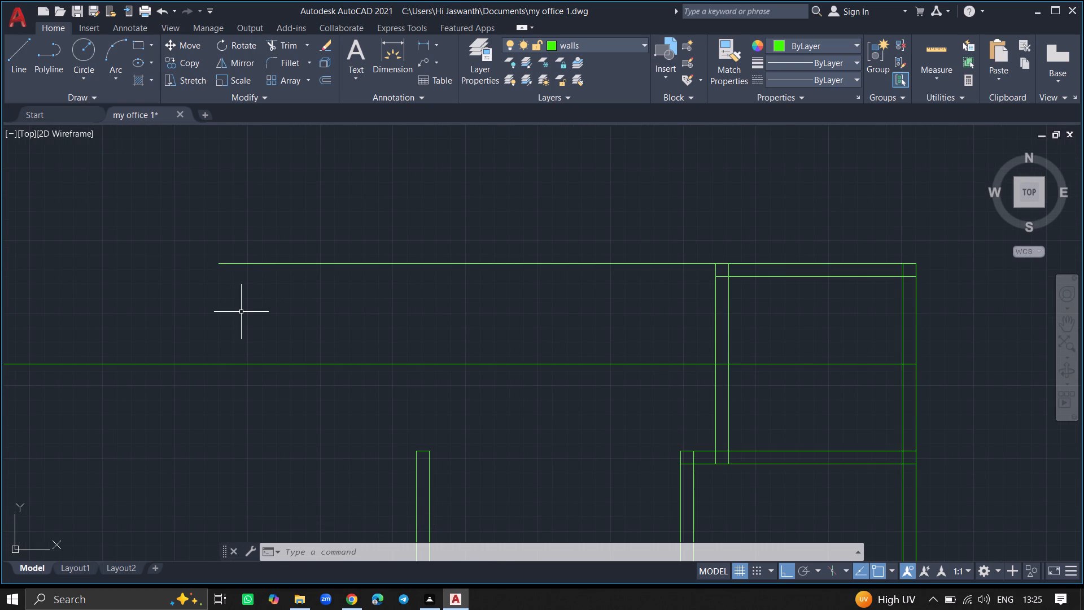
ctrl+scroll(241, 312, down, 2)
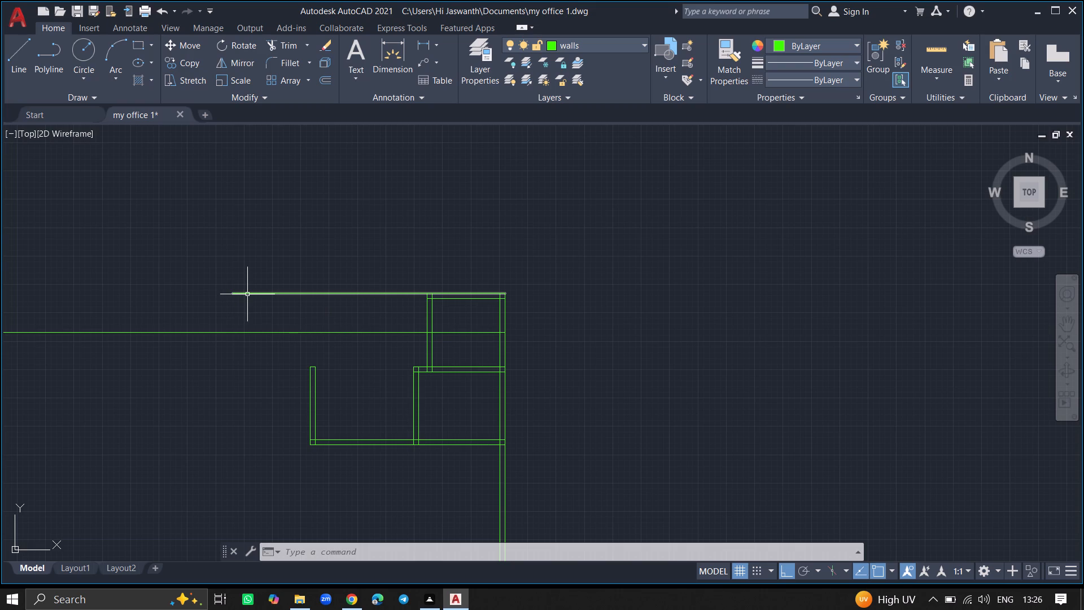
ctrl+scroll(233, 294, up, 6)
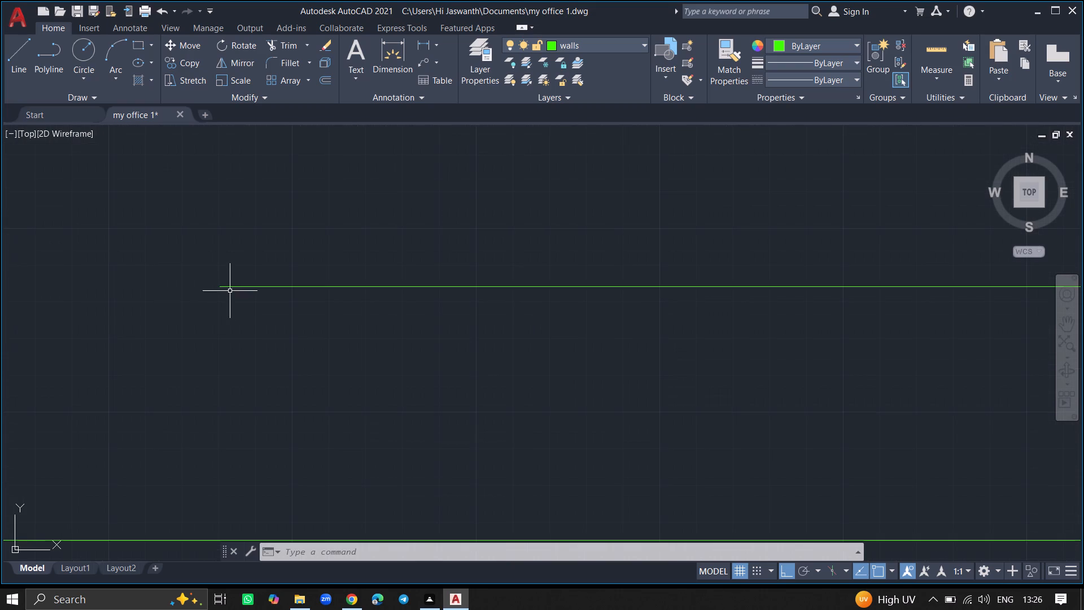
key(l)
key(Return)
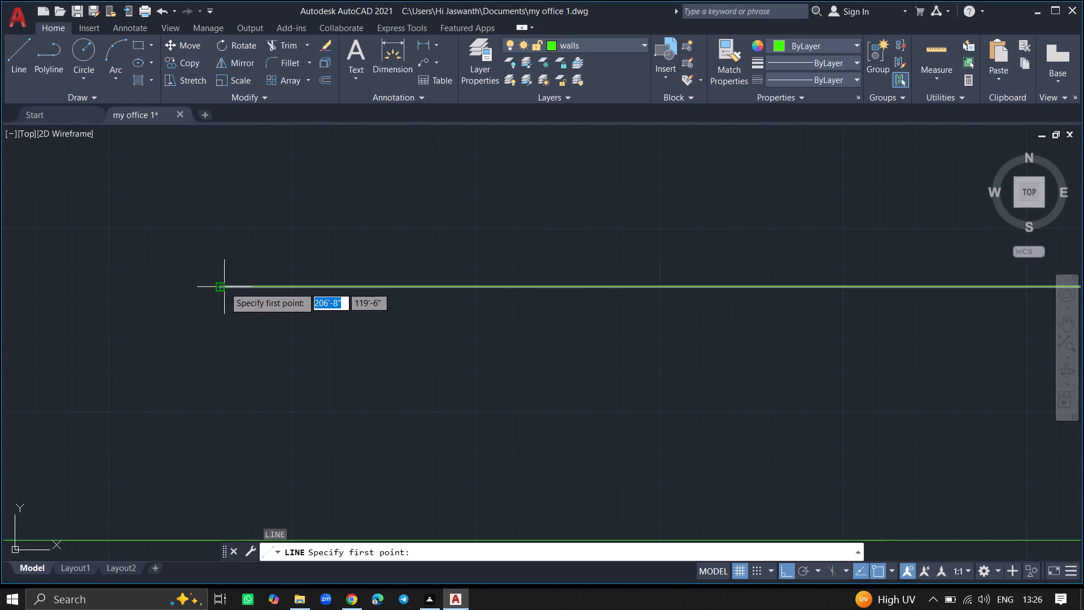
click(224, 287)
ctrl+scroll(207, 381, down, 5)
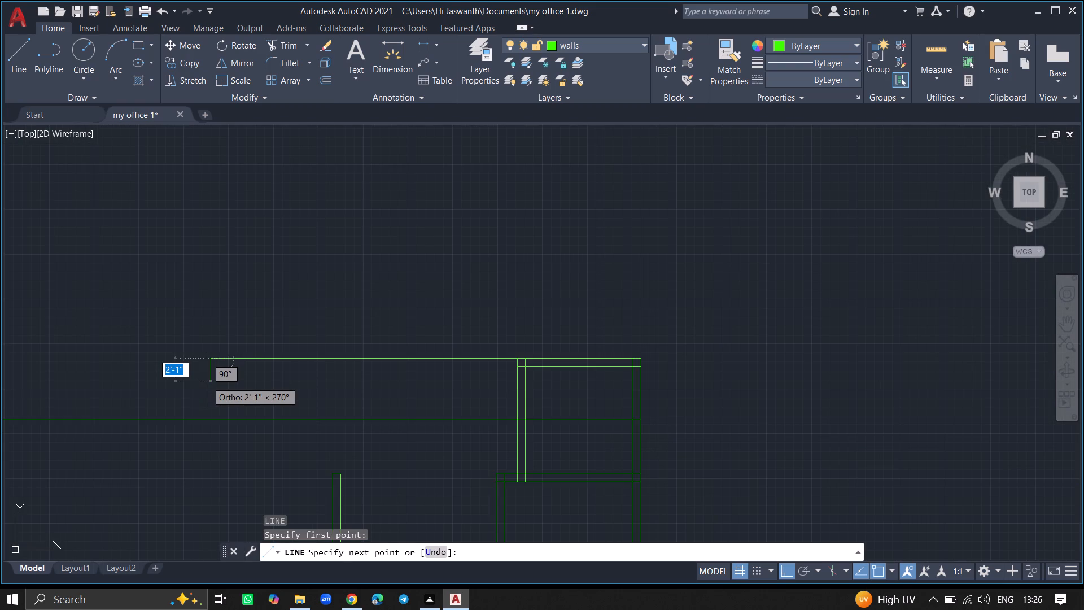
ctrl+scroll(207, 381, down, 5)
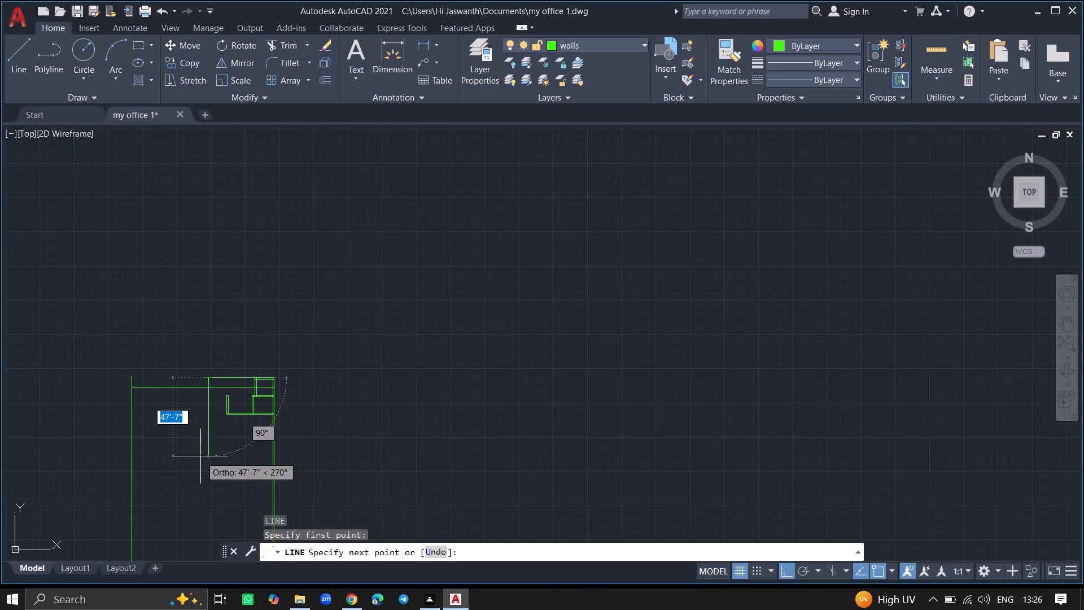
click(198, 486)
key(Return)
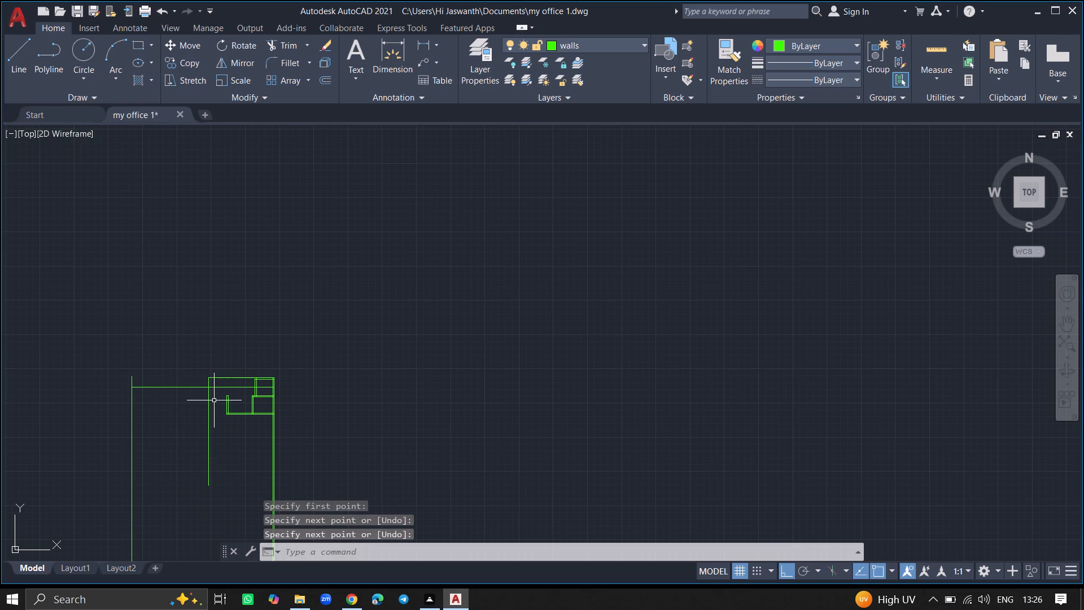
Offset the vertical line at the left end of the 40' line 9" to the right to form a wall.
ctrl+scroll(214, 398, up, 5)
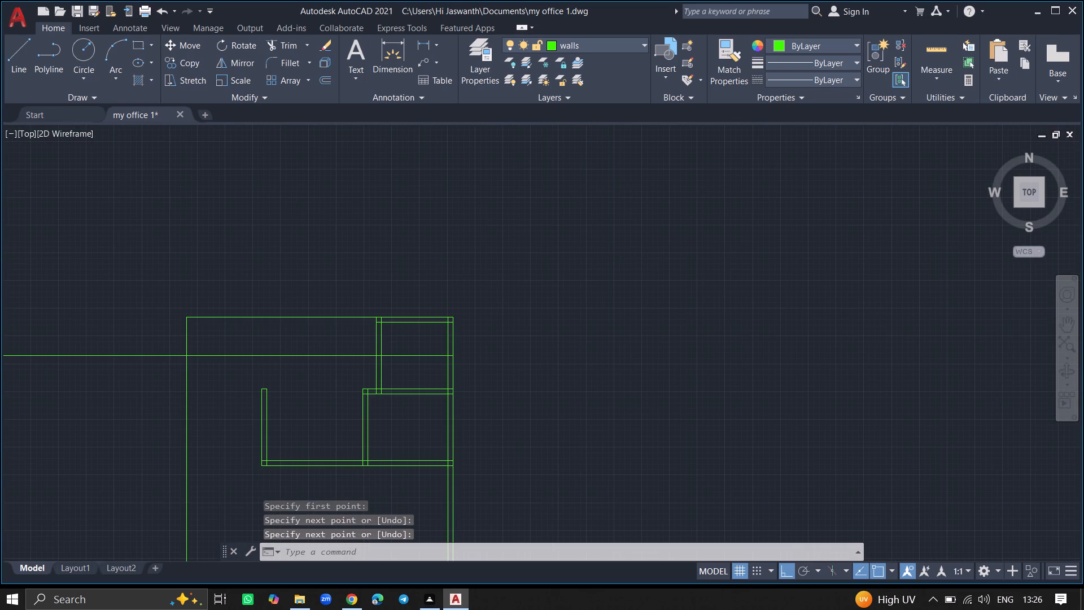
text(off)
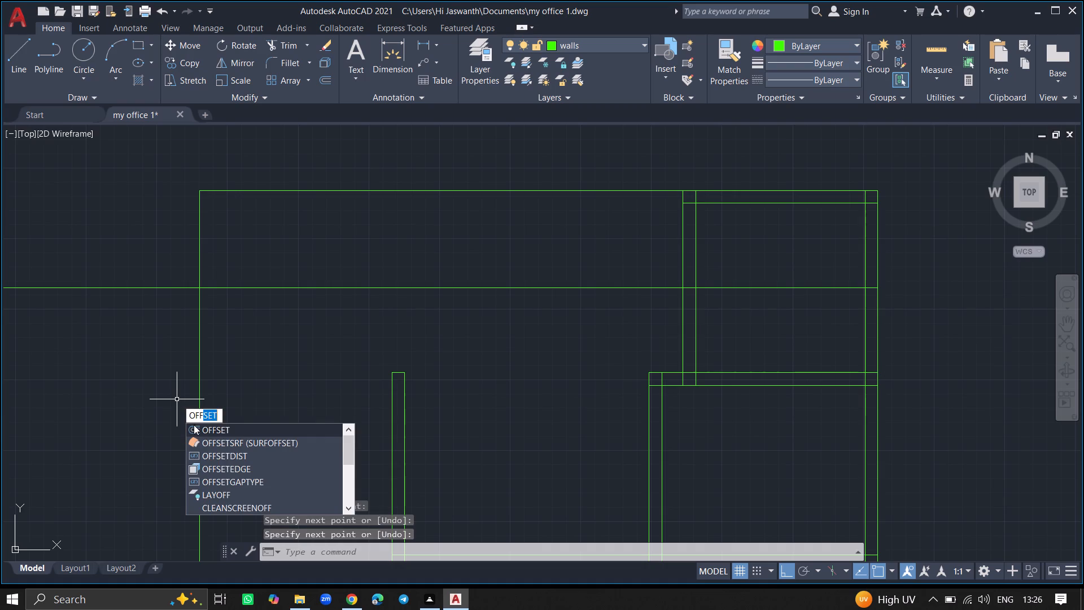
click(194, 425)
key(9)
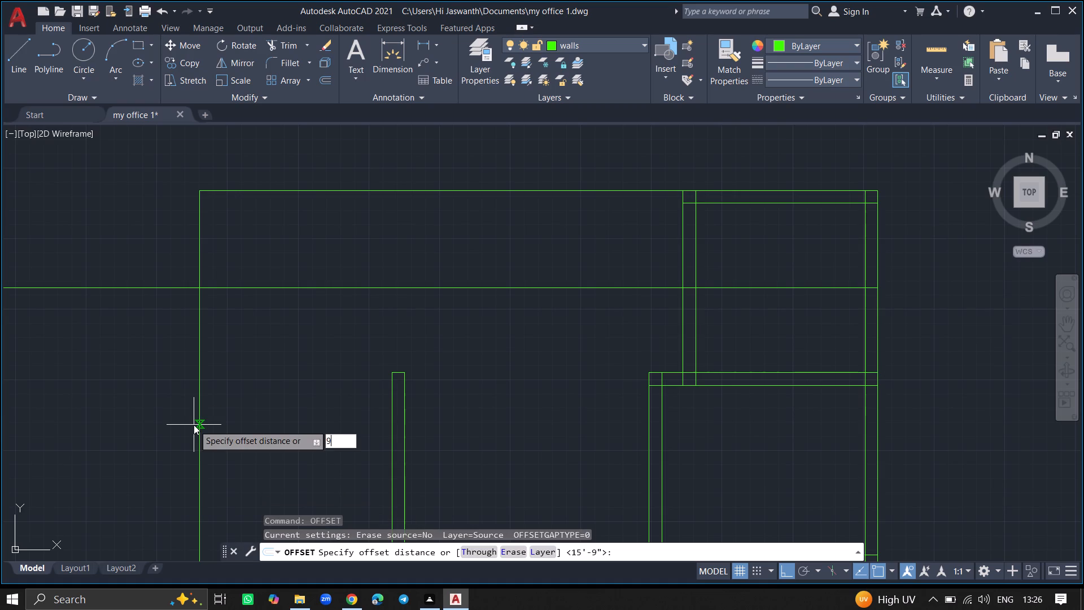
key(shift+quotedbl)
key(Return)
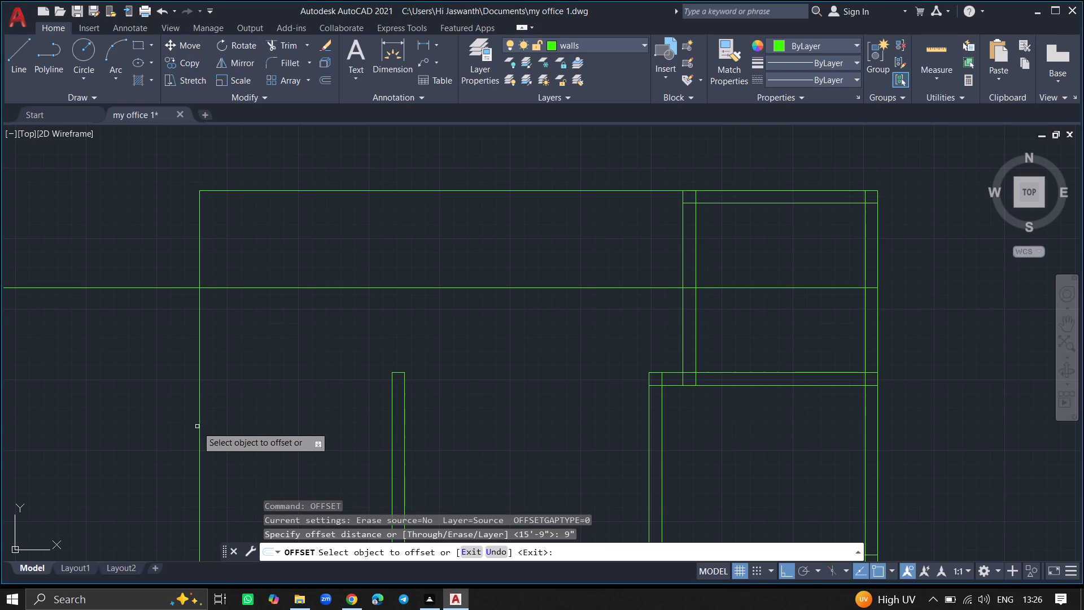
drag(199, 427, 226, 434)
click(226, 434)
key(Return)
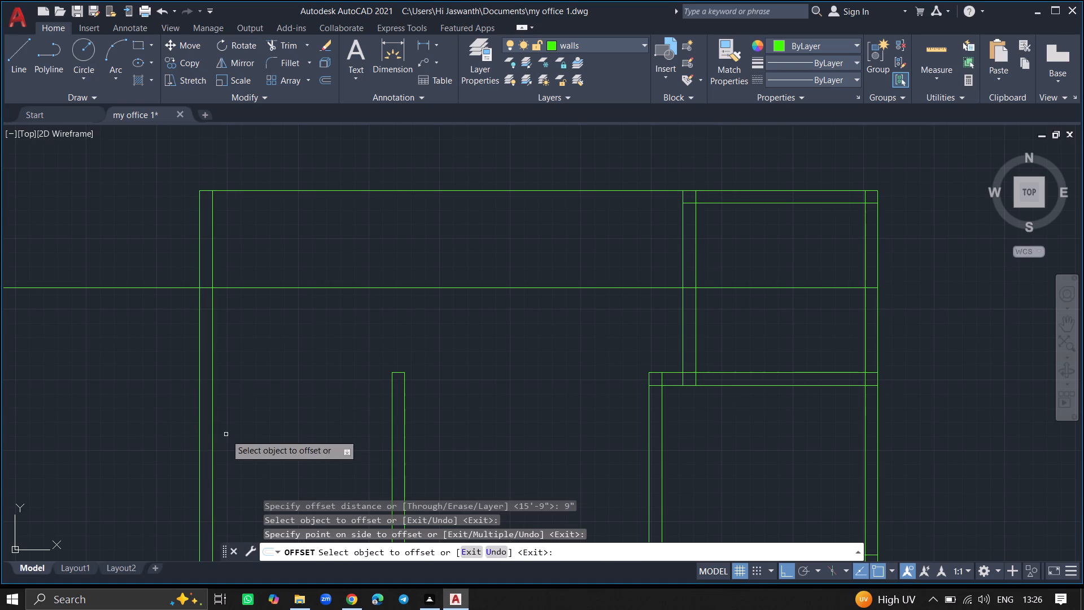
Extend both lines of the third room's bottom wall leftward to the outer line of the long left wall.
ctrl+scroll(226, 434, down, 7)
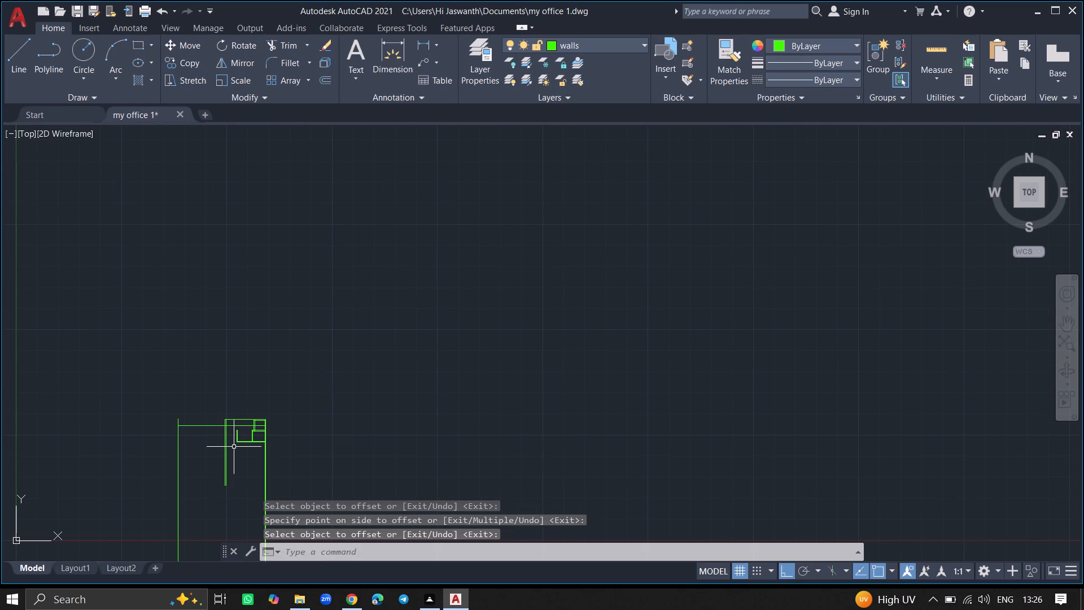
ctrl+scroll(233, 440, up, 4)
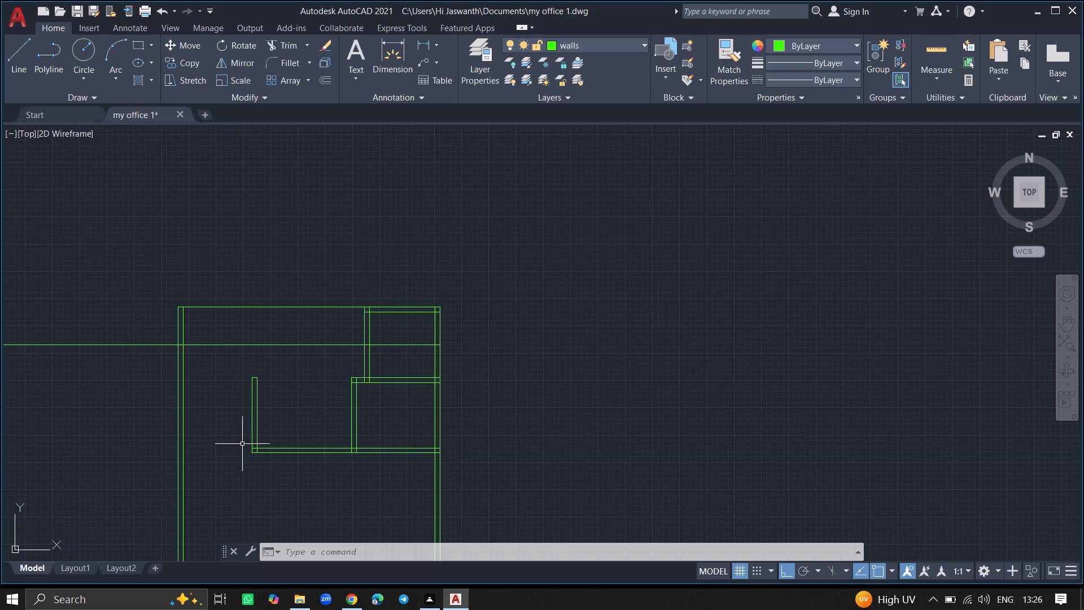
ctrl+scroll(246, 450, up, 2)
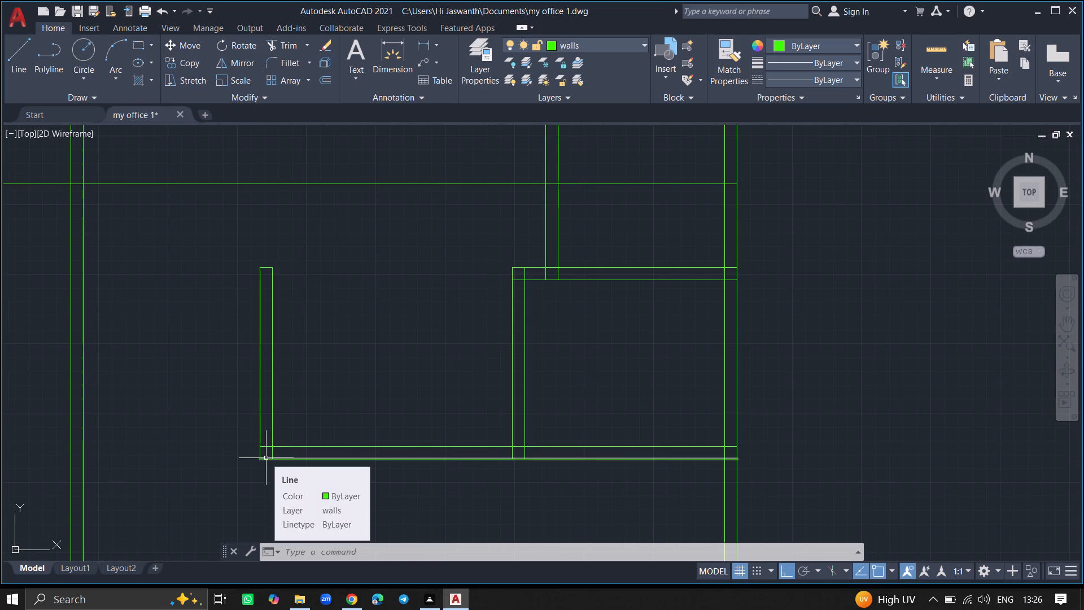
text(ex)
key(Return)
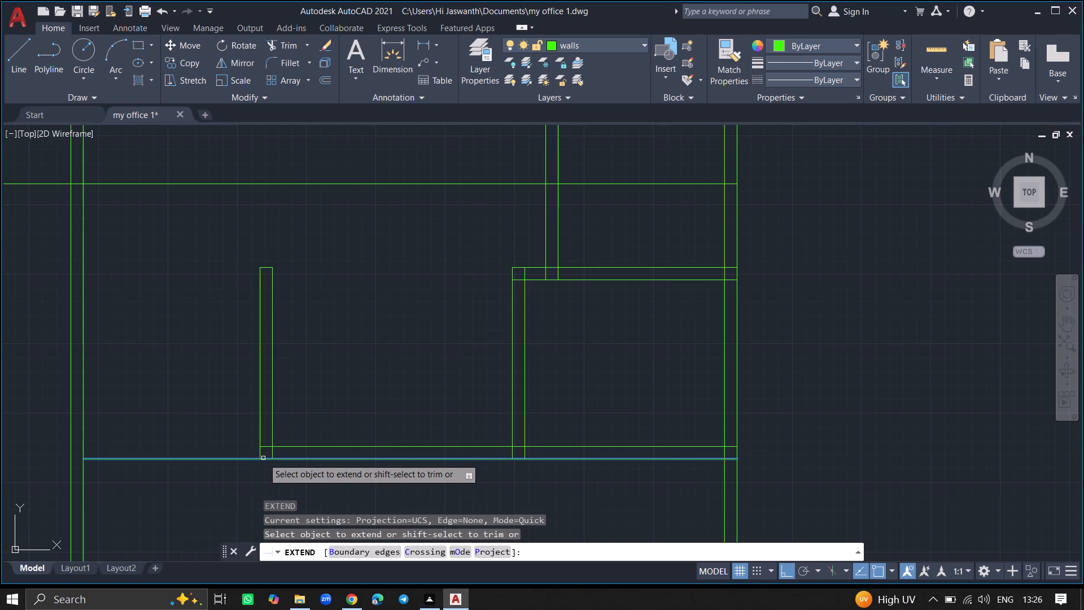
click(263, 458)
click(249, 458)
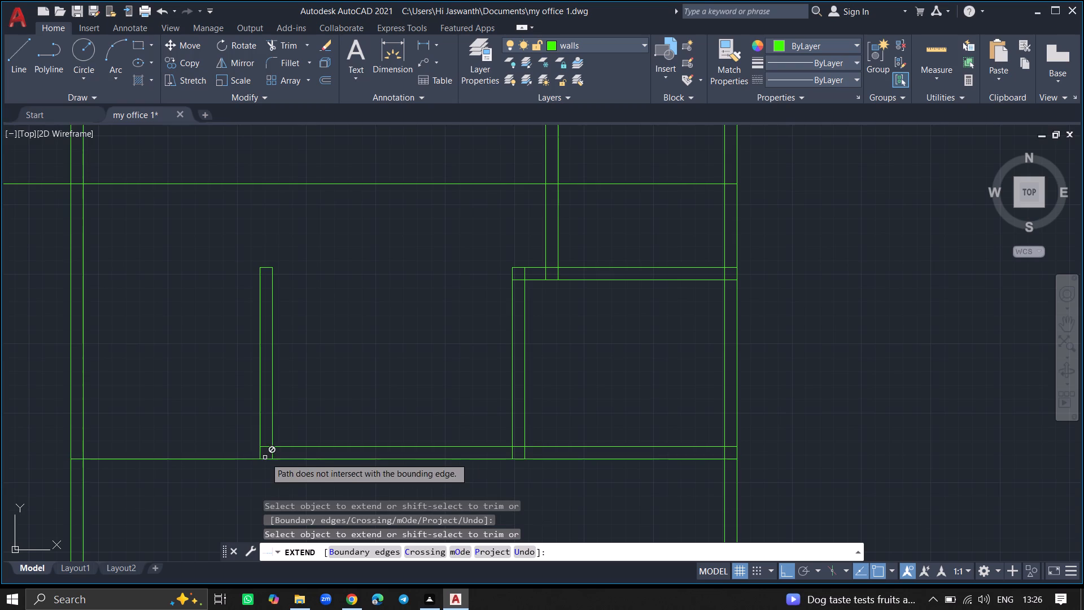
click(266, 447)
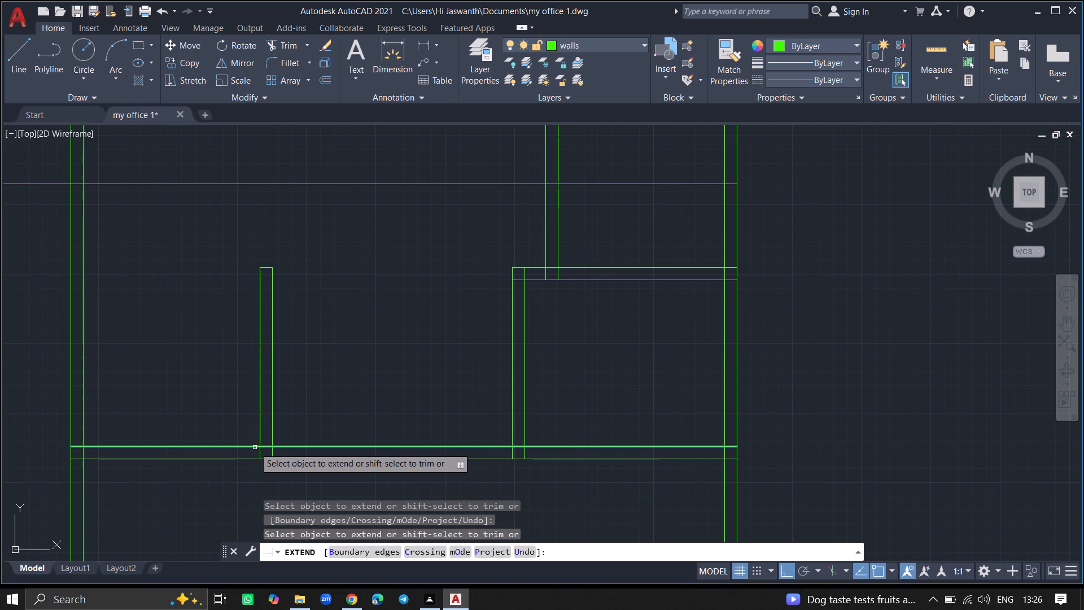
click(254, 447)
key(Return)
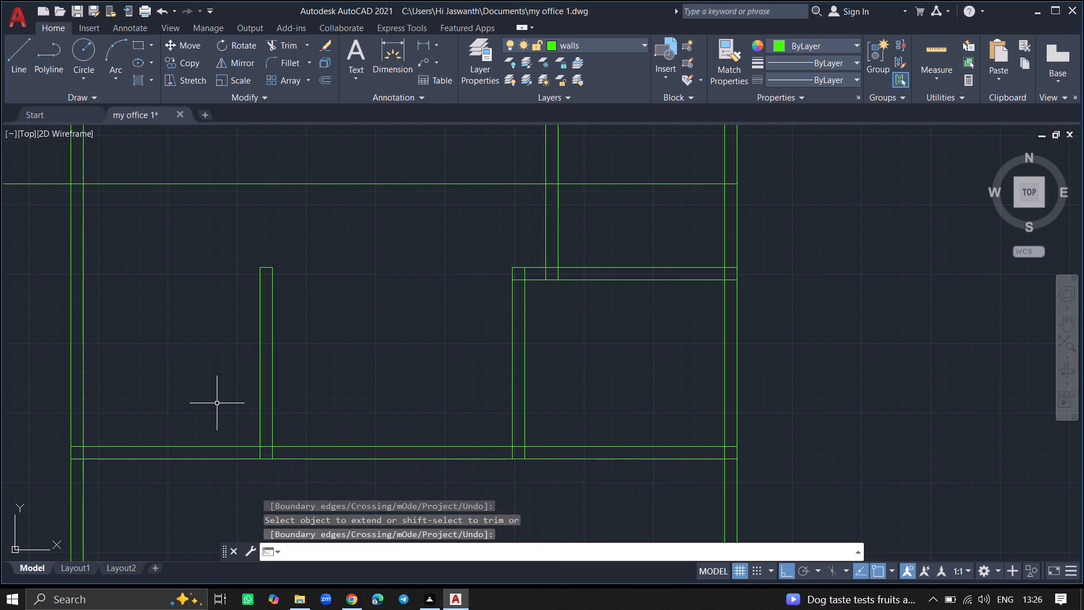
Offset the long horizontal line crossing the topmost room 9" upward to form a wall.
ctrl+scroll(217, 403, down, 2)
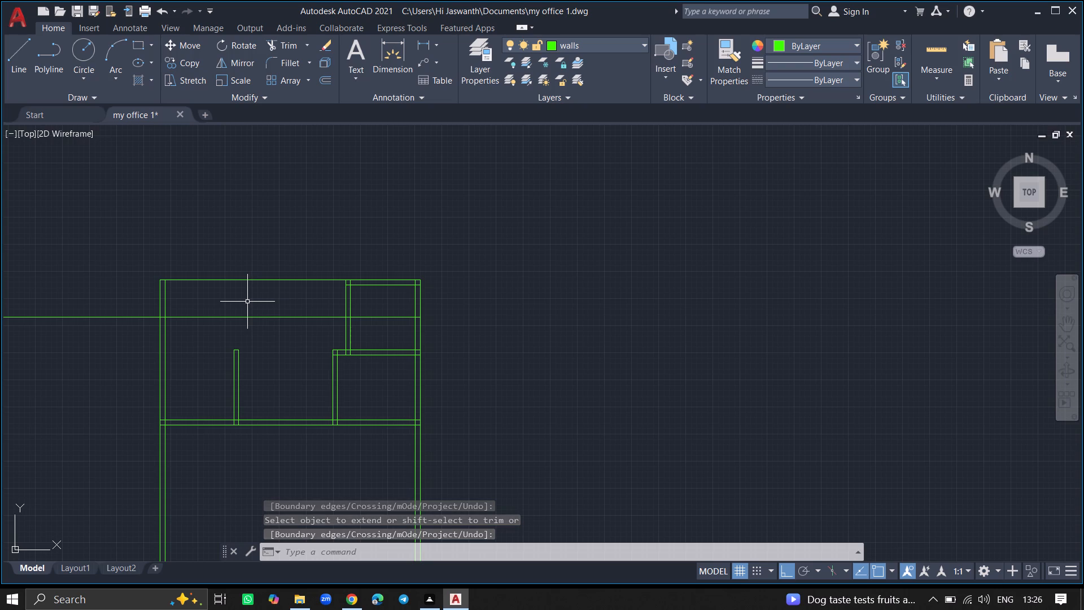
text(off)
click(269, 329)
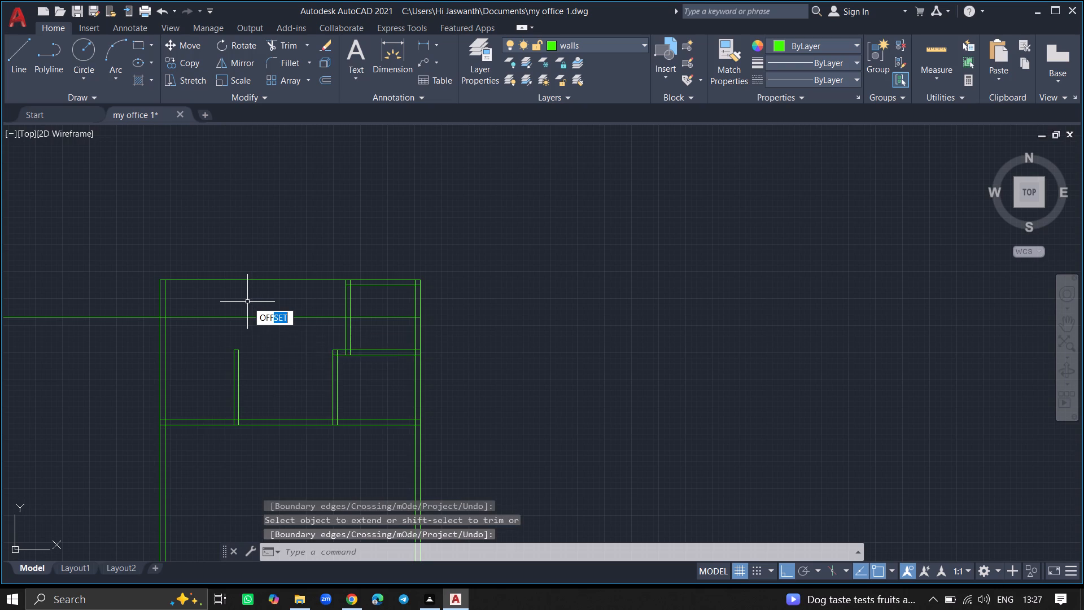
key(Return)
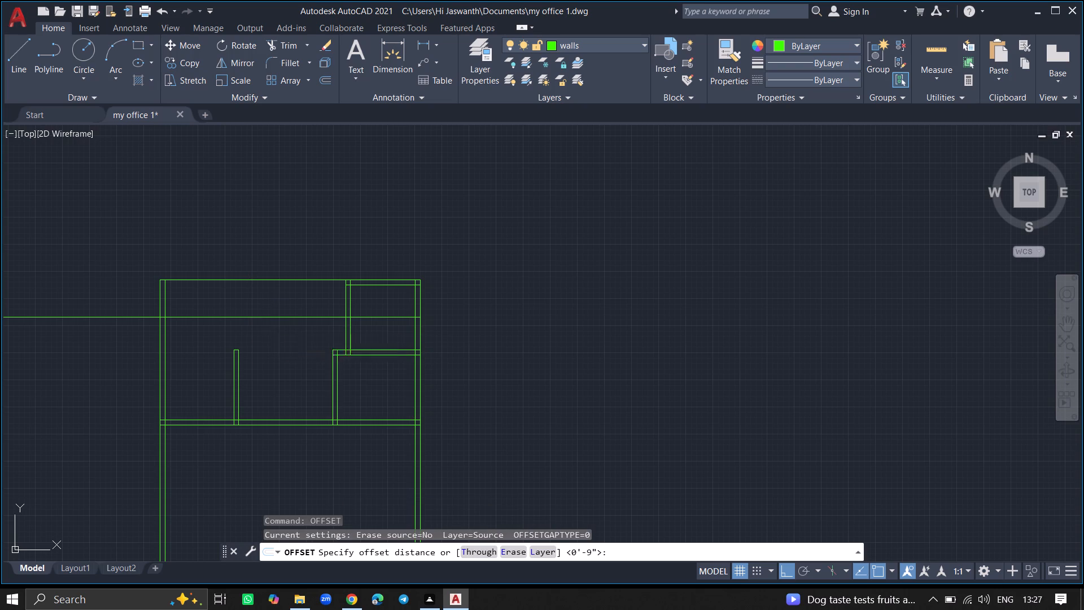
click(269, 317)
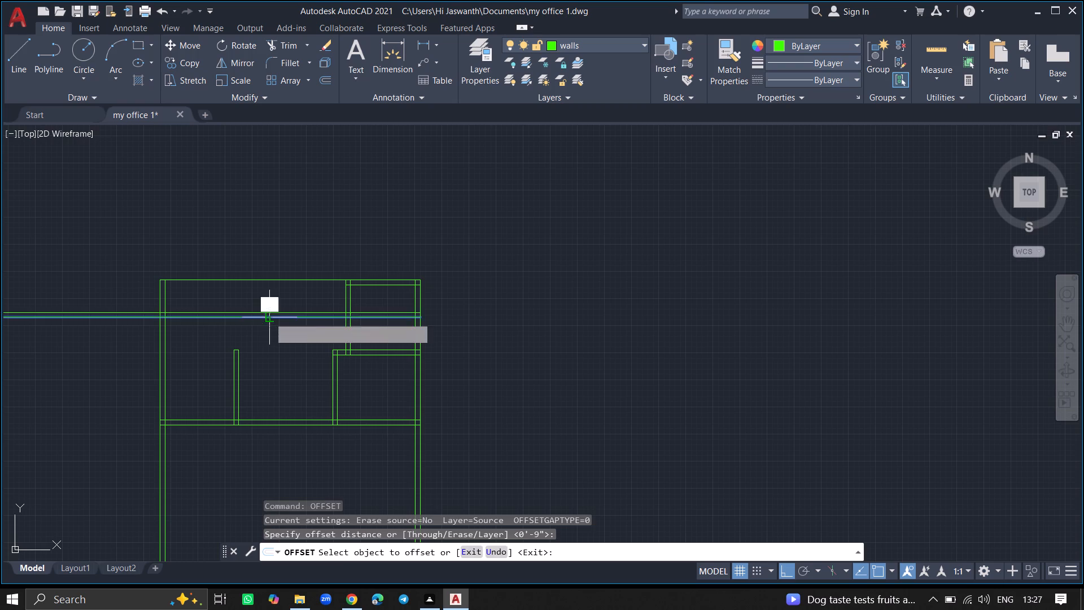
click(269, 302)
key(Return)
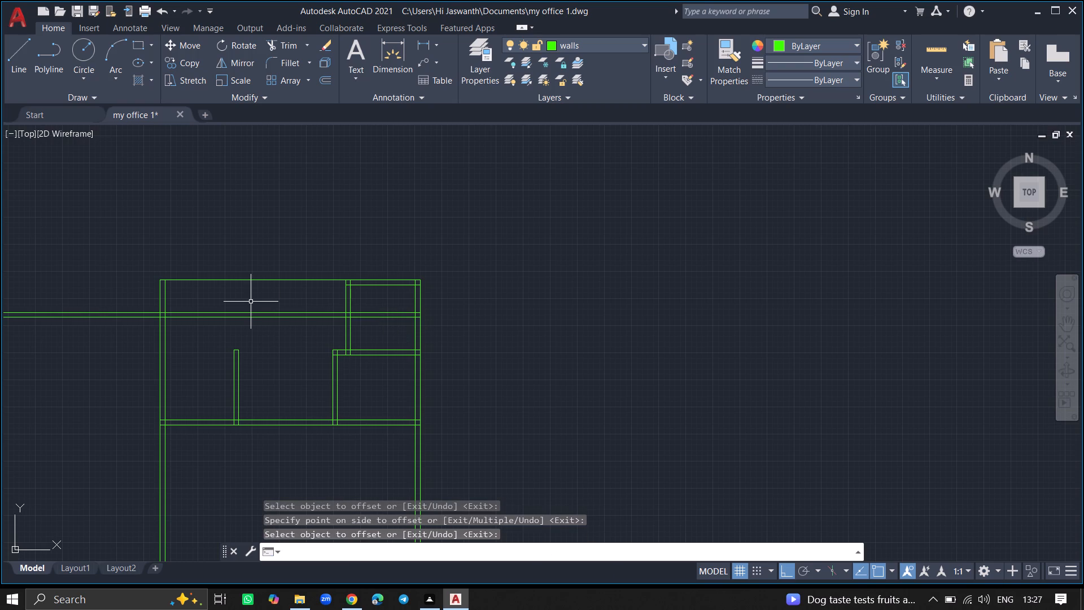
Trim the upper-left wall corner, removing the vertical lines above the new horizontal wall and its two lines beyond the left wall.
ctrl+scroll(151, 302, up, 3)
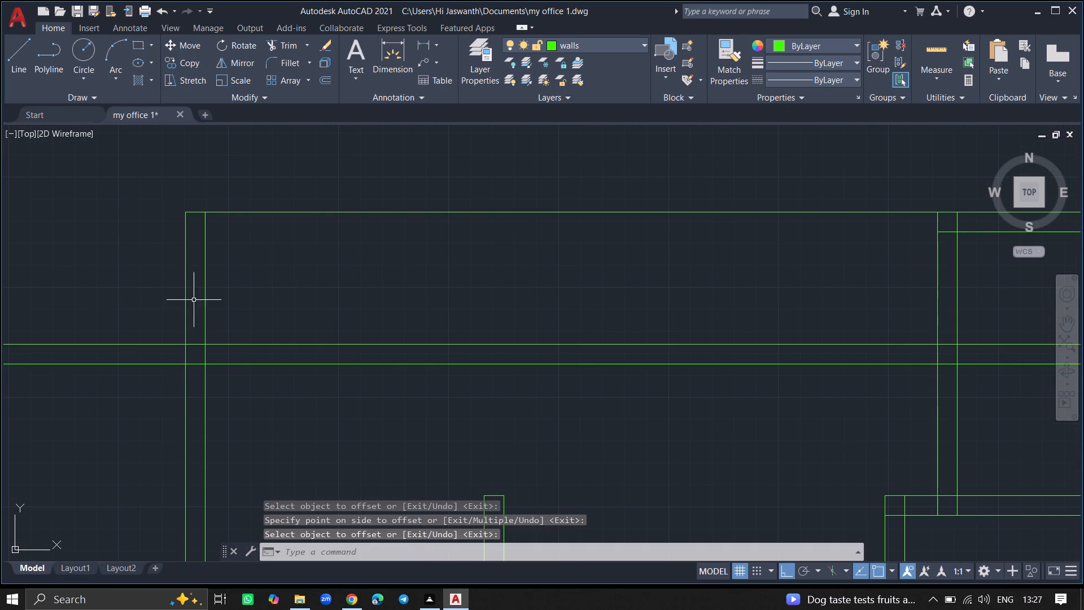
text(trim)
key(Return)
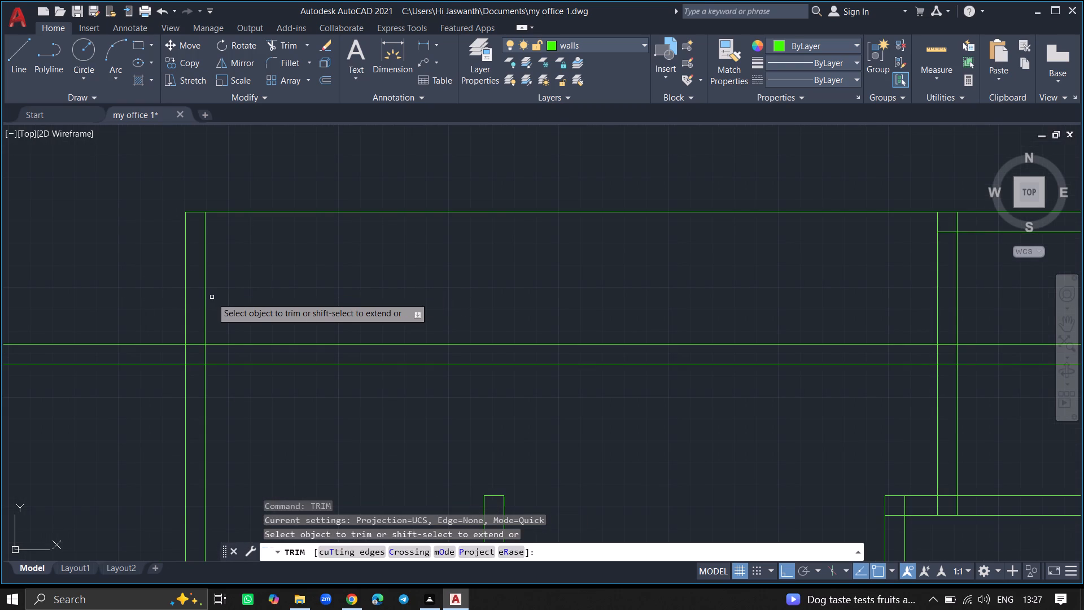
click(206, 297)
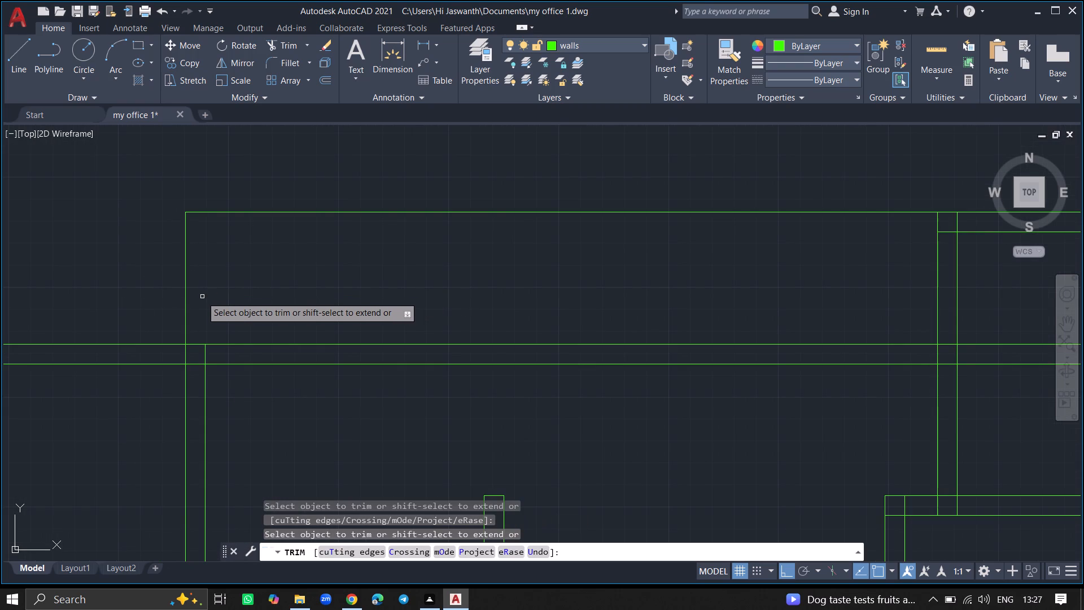
click(184, 298)
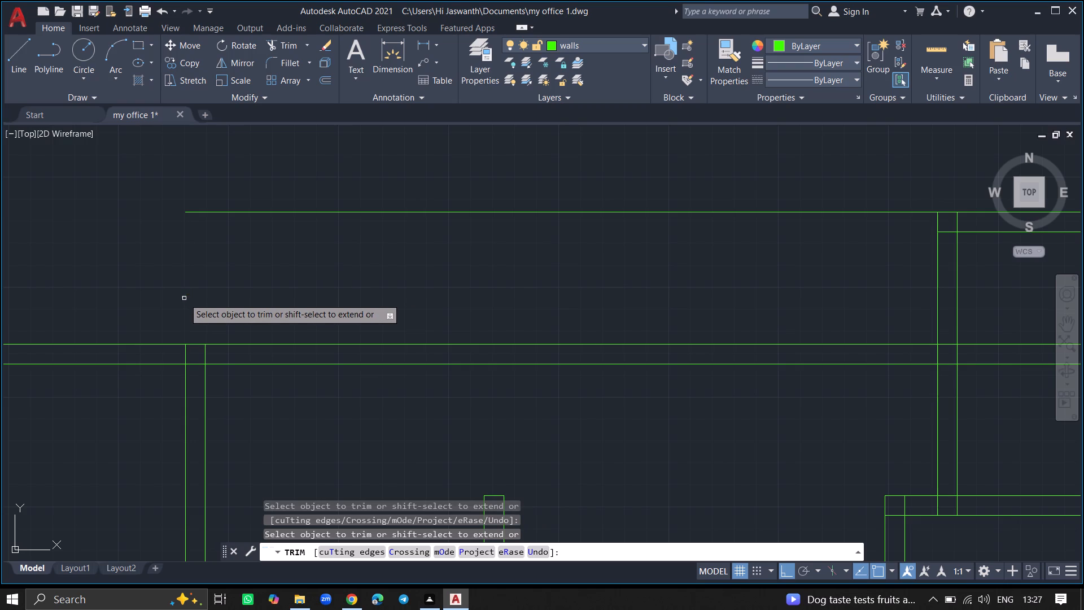
click(155, 345)
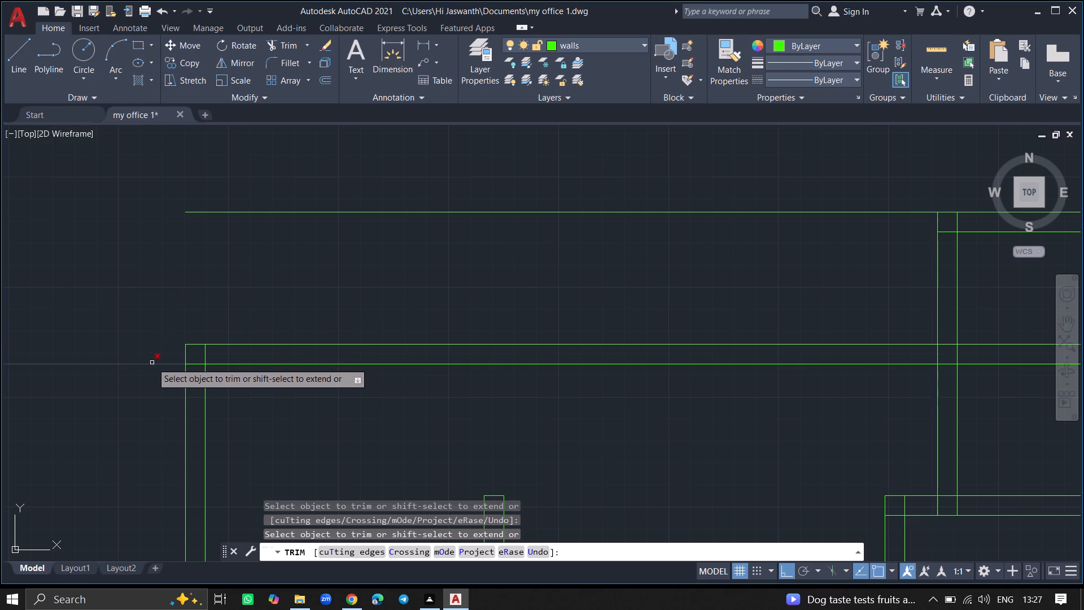
click(152, 363)
Trim away the part of the 40' top line lying left of the topmost room.
ctrl+scroll(177, 297, down, 2)
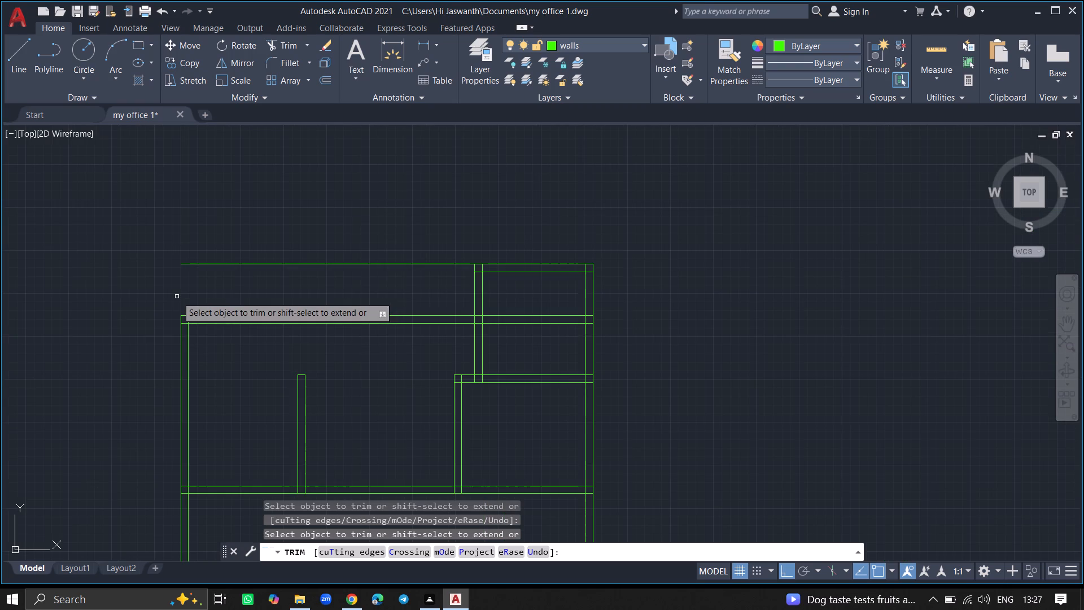
click(238, 265)
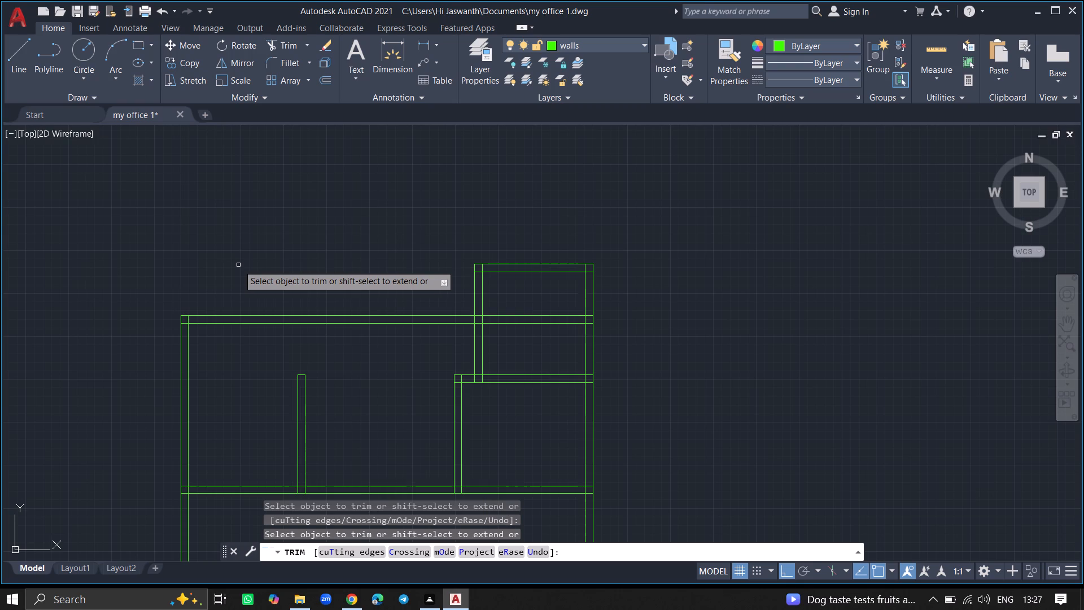
Trim the new horizontal wall's two lines inside the topmost room and across its right wall.
click(522, 315)
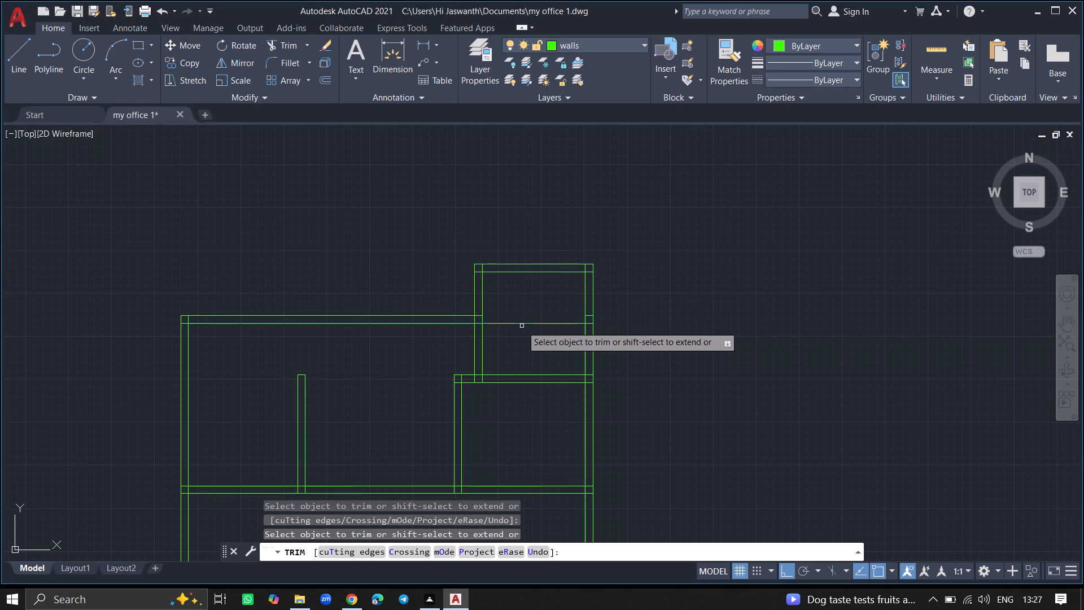
click(522, 323)
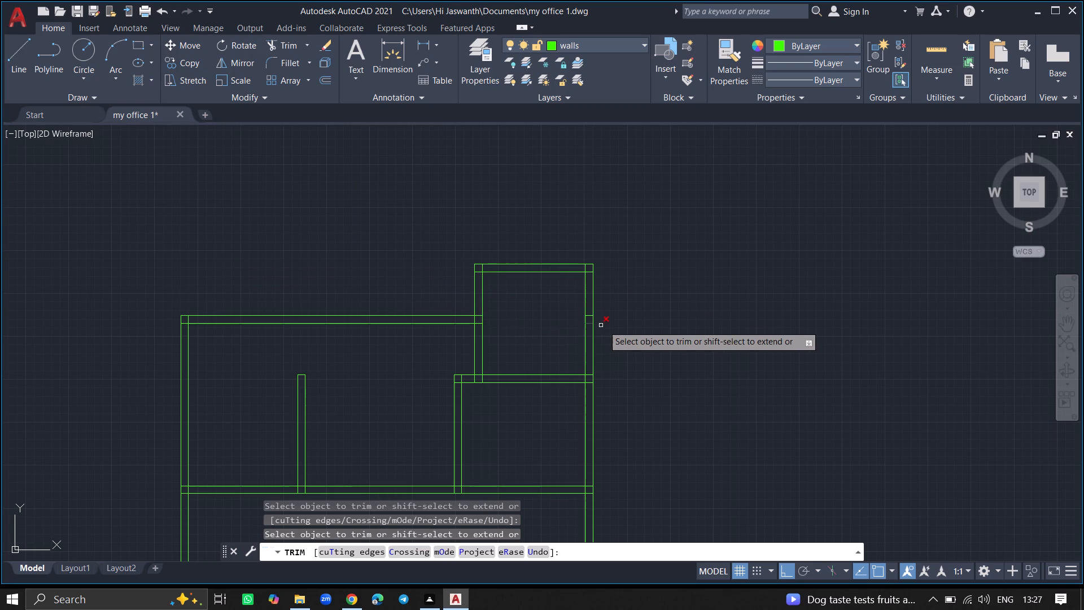
ctrl+scroll(620, 325, up, 3)
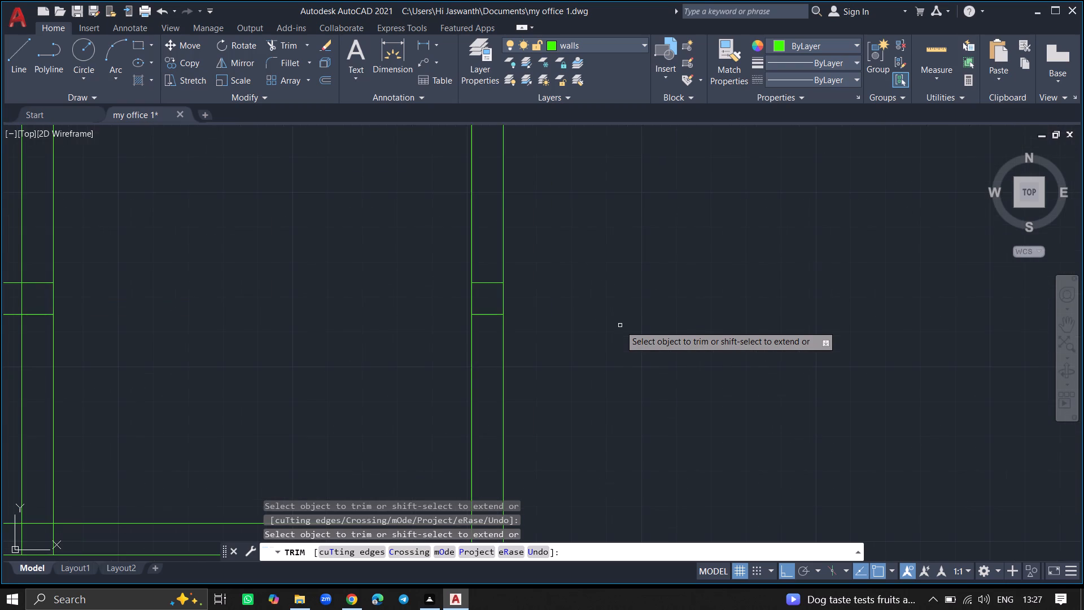
click(491, 313)
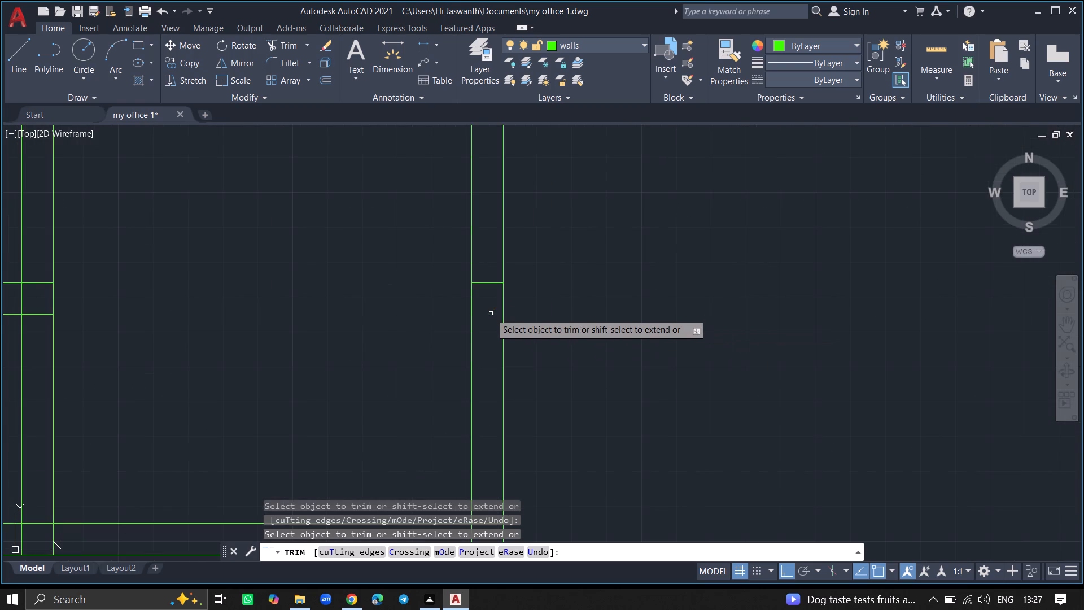
click(491, 283)
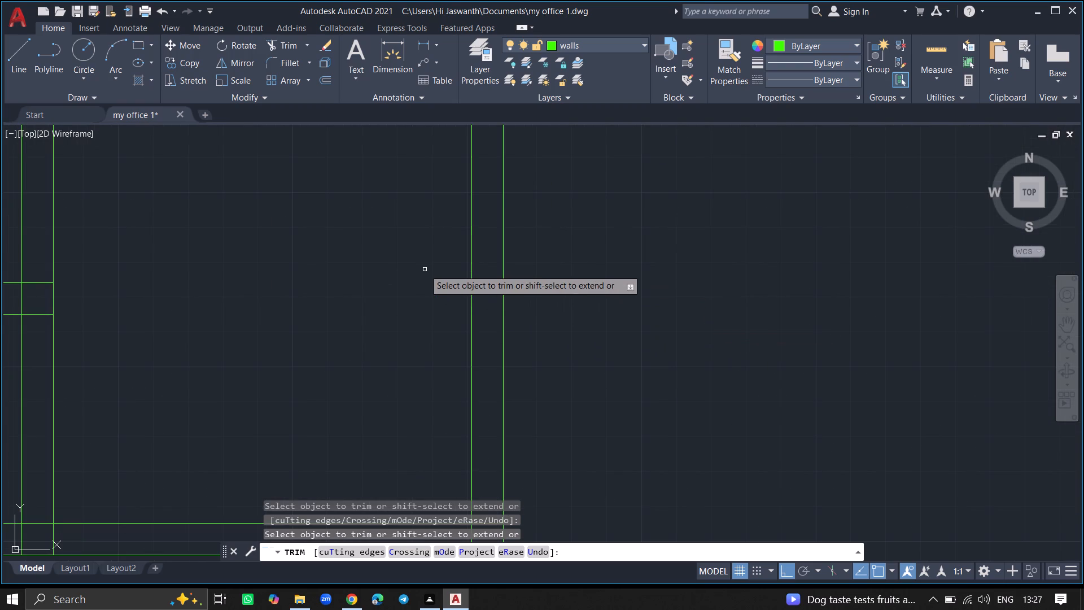
ctrl+scroll(425, 269, down, 4)
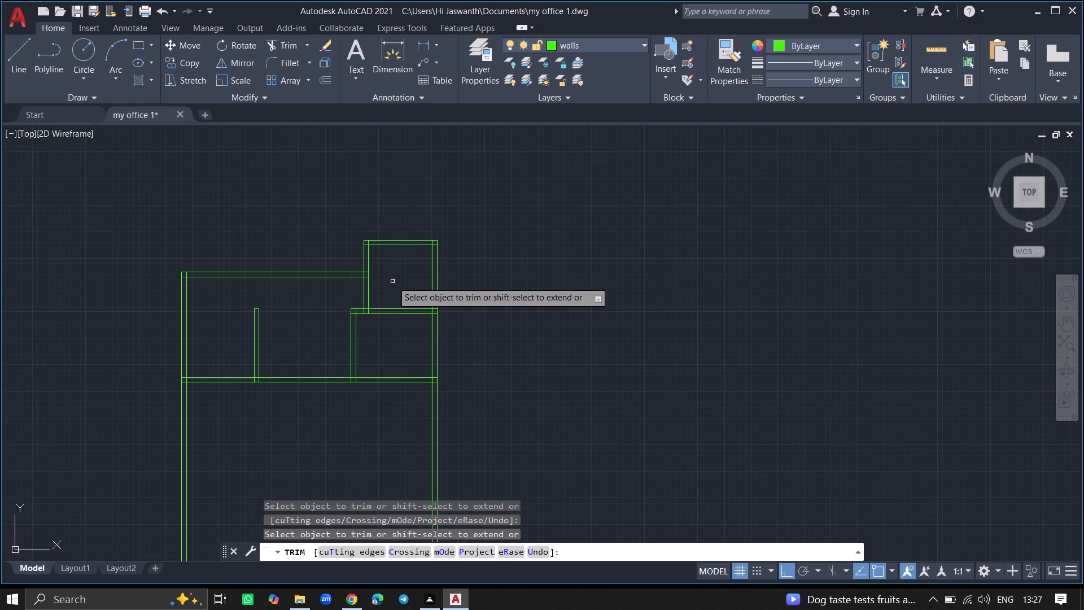
key(Return)
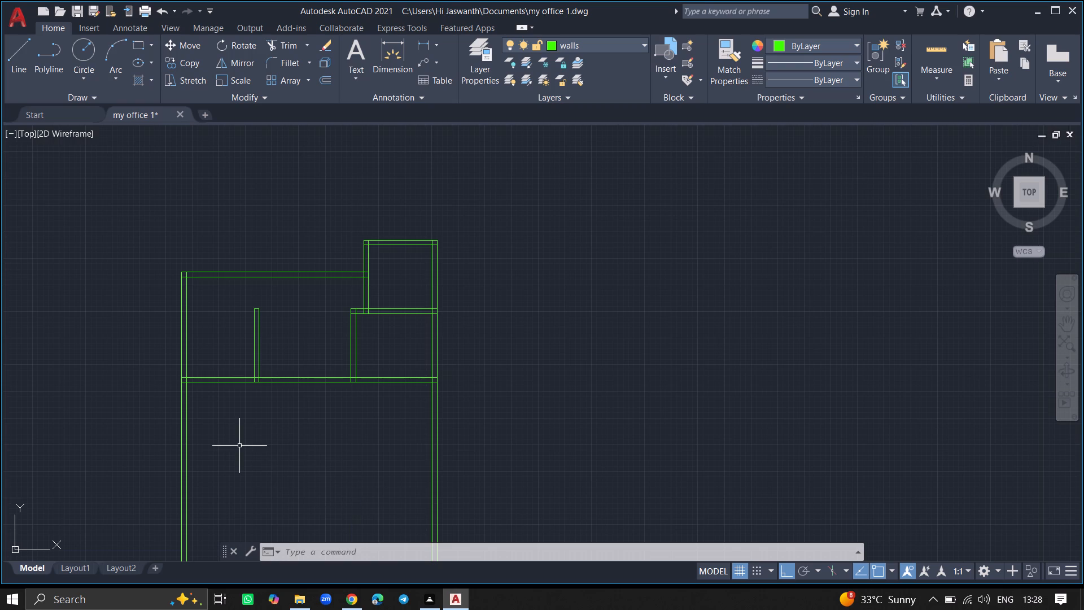
Offset the inner line of the long left wall 10' to the right.
ctrl+scroll(208, 409, up, 2)
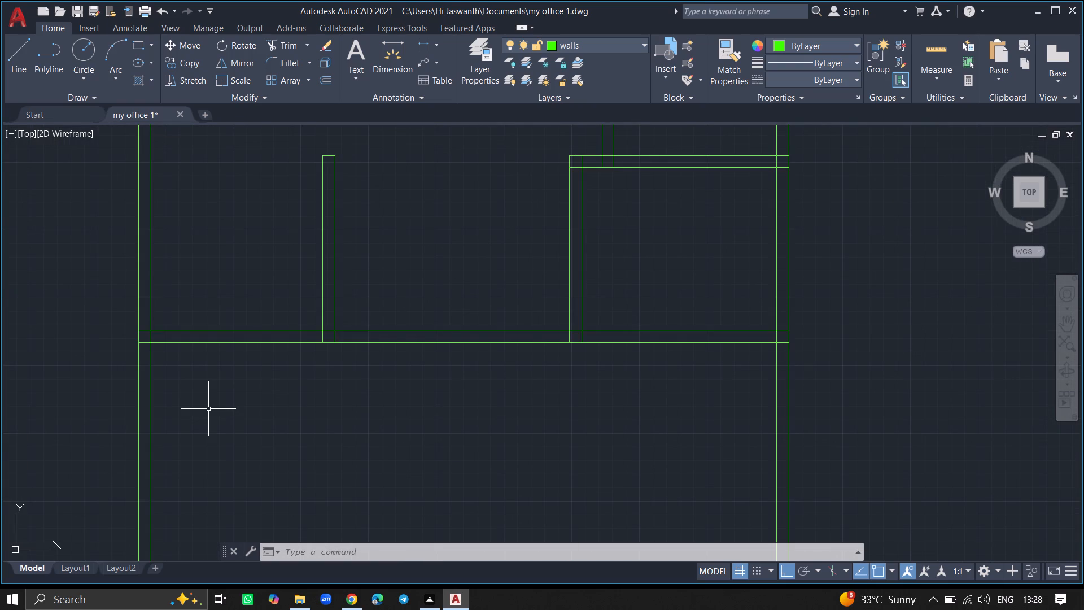
text(off)
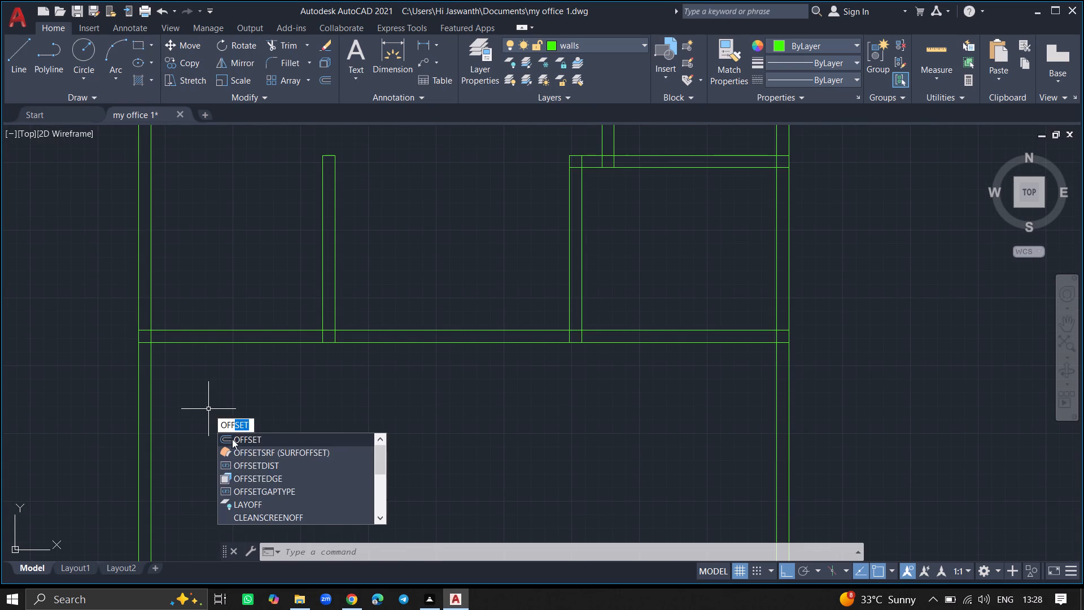
click(236, 439)
text(10')
key(Return)
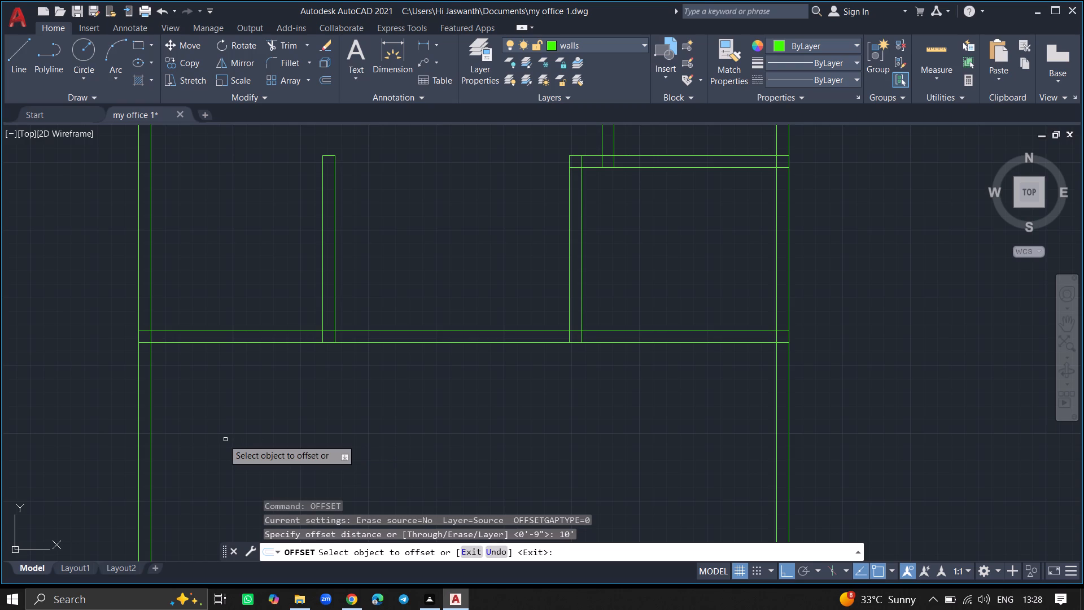
click(151, 457)
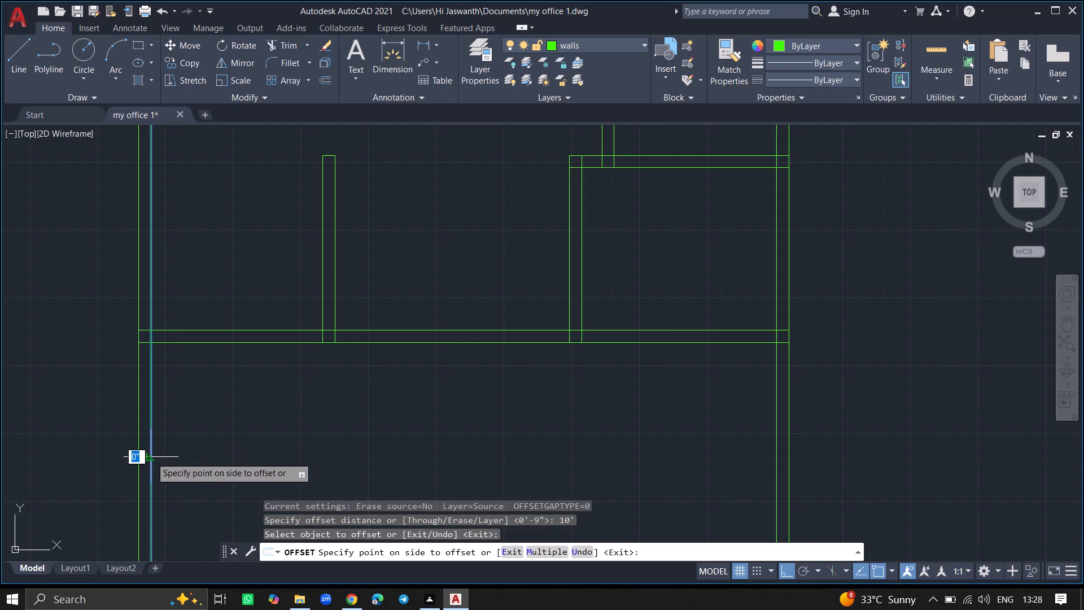
click(193, 460)
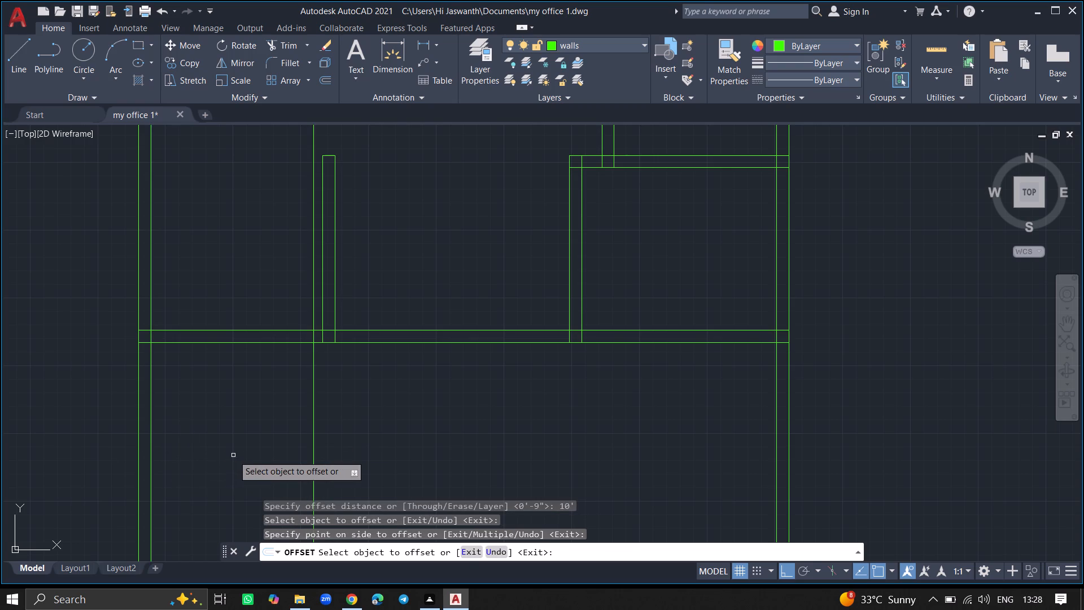
key(Return)
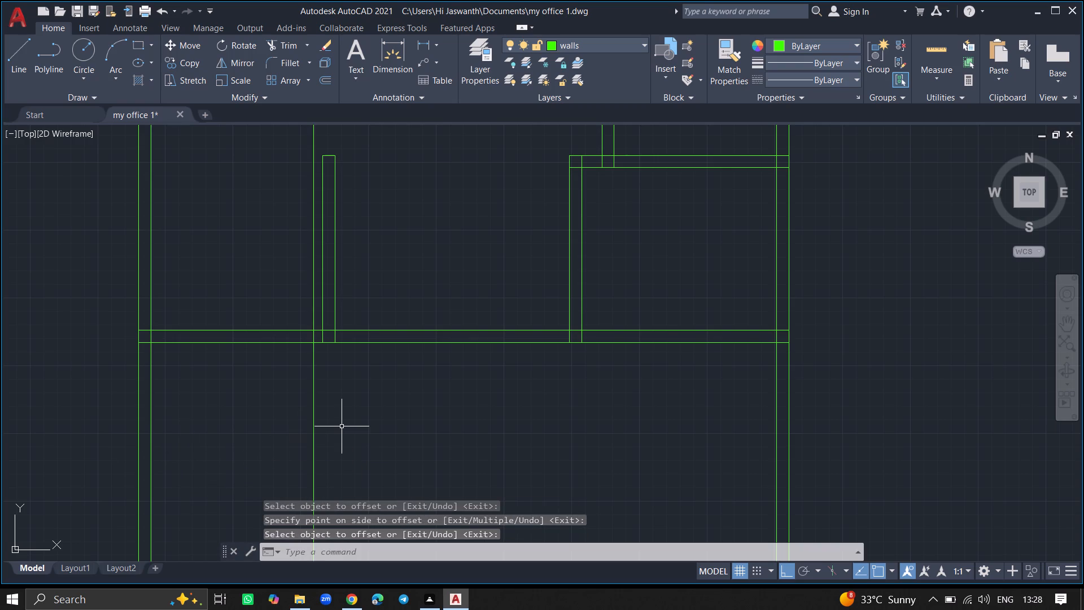
Offset the new vertical line inside the long left wall 9" to the right to give the wall its thickness.
text(odd)
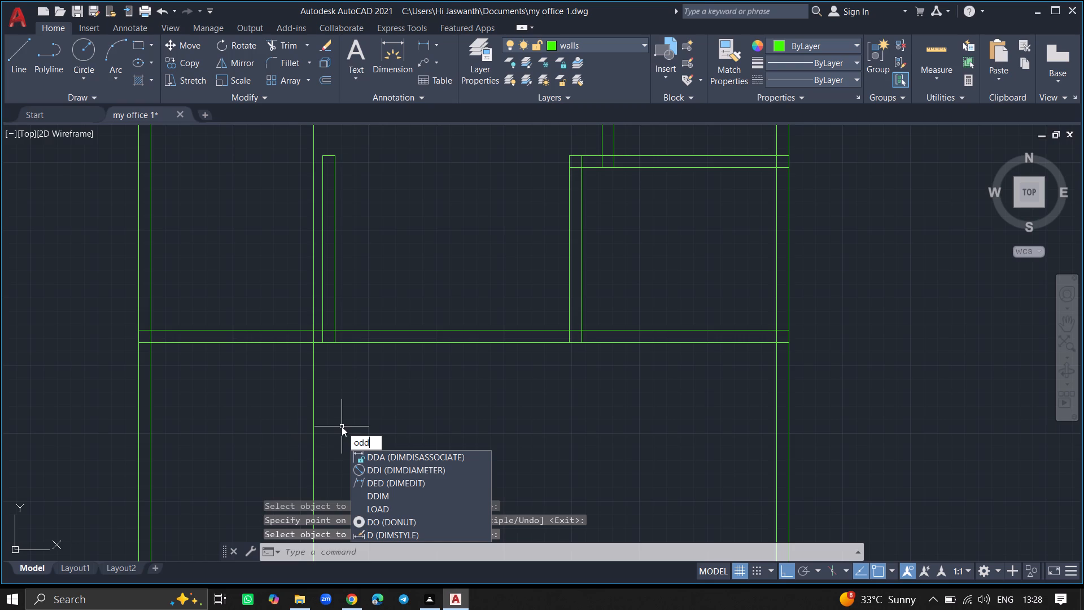
key(BackSpace)
key(BackSpace)
text(ffset)
key(Return)
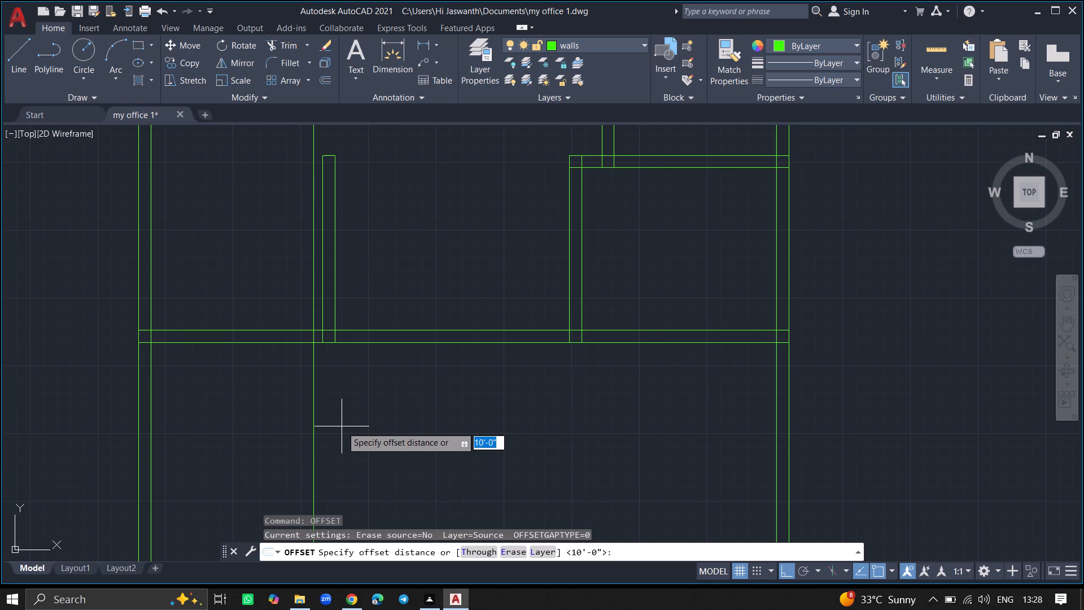
key(9)
key(shift+quotedbl)
key(Return)
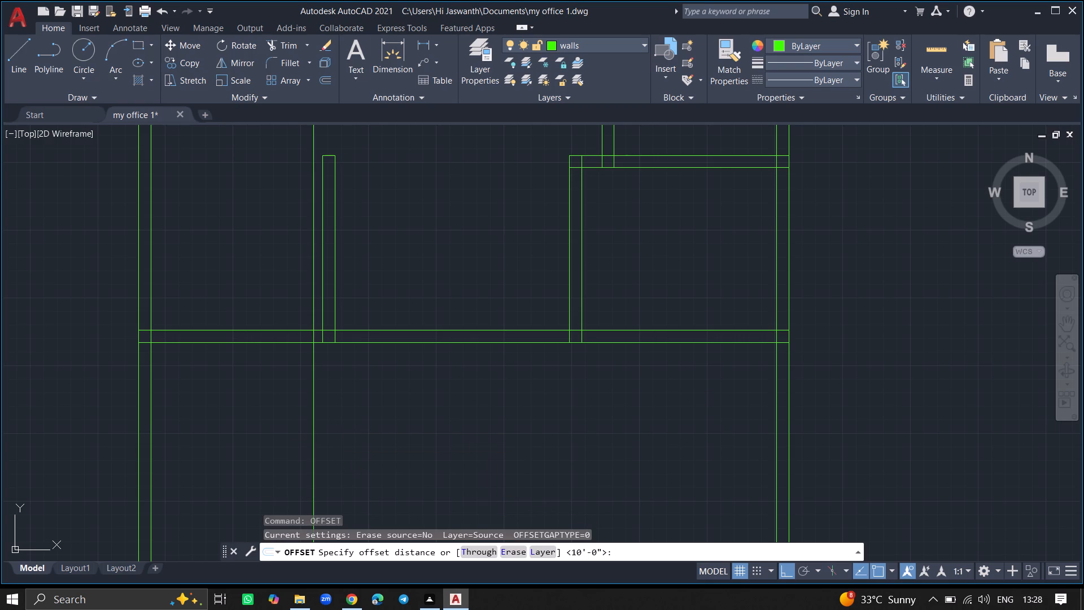
drag(313, 419, 326, 417)
click(326, 417)
key(Return)
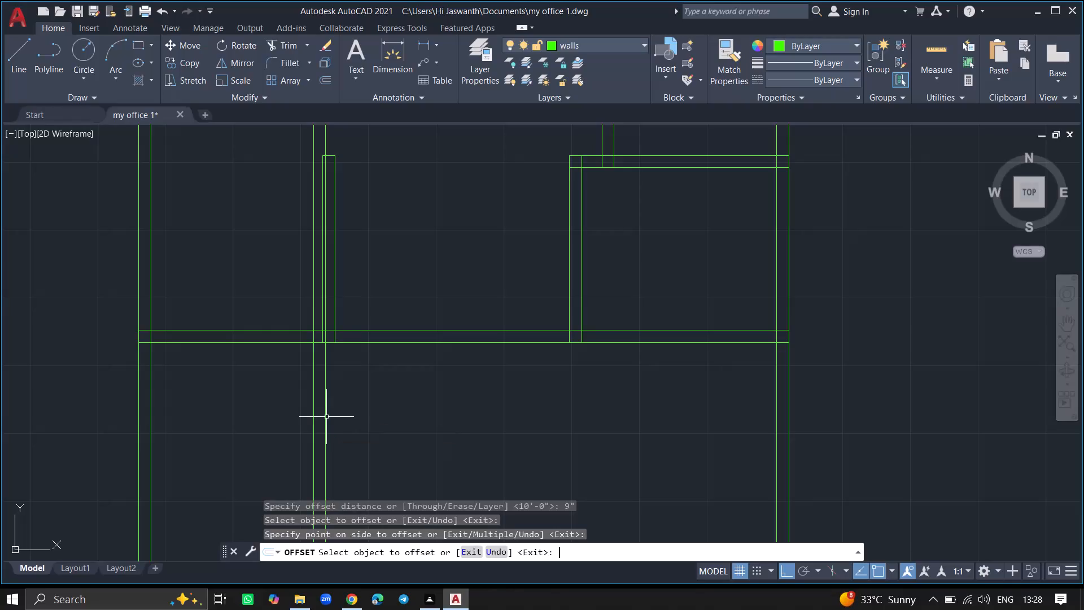
Trim both lines of the new vertical wall between the top wall and the middle horizontal wall, including the piece inside the short stub wall.
ctrl+scroll(312, 272, down, 2)
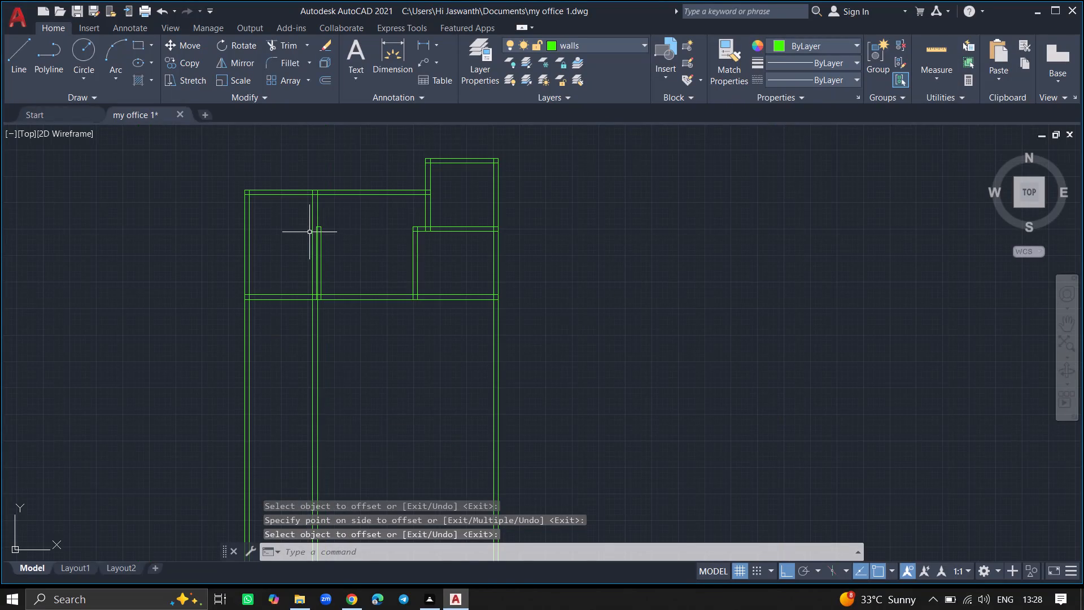
ctrl+scroll(314, 223, up, 5)
text(trim)
key(Return)
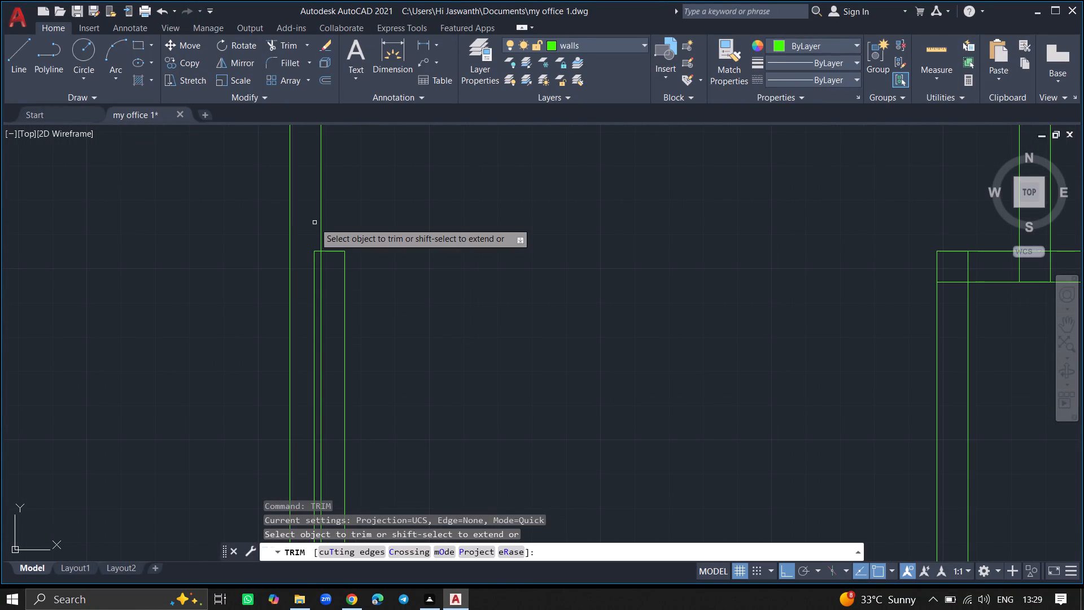
click(320, 223)
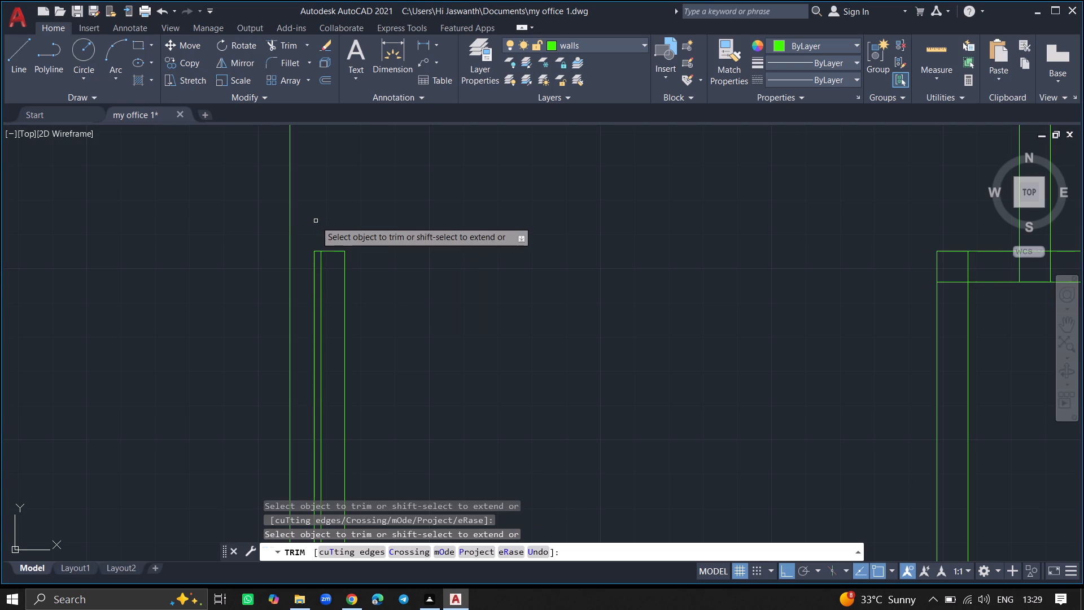
ctrl+scroll(316, 221, down, 2)
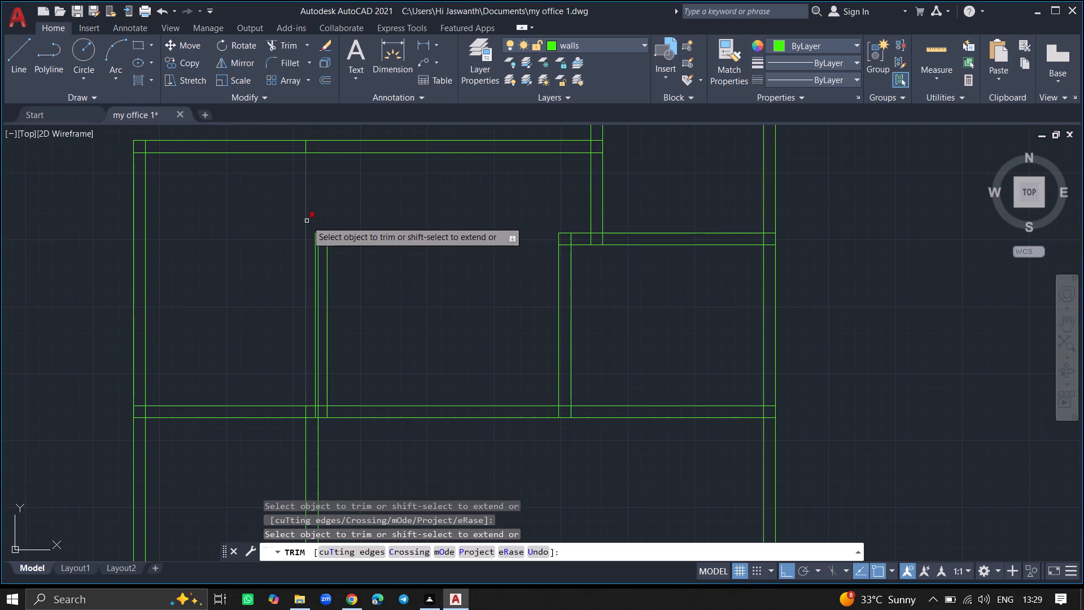
click(305, 222)
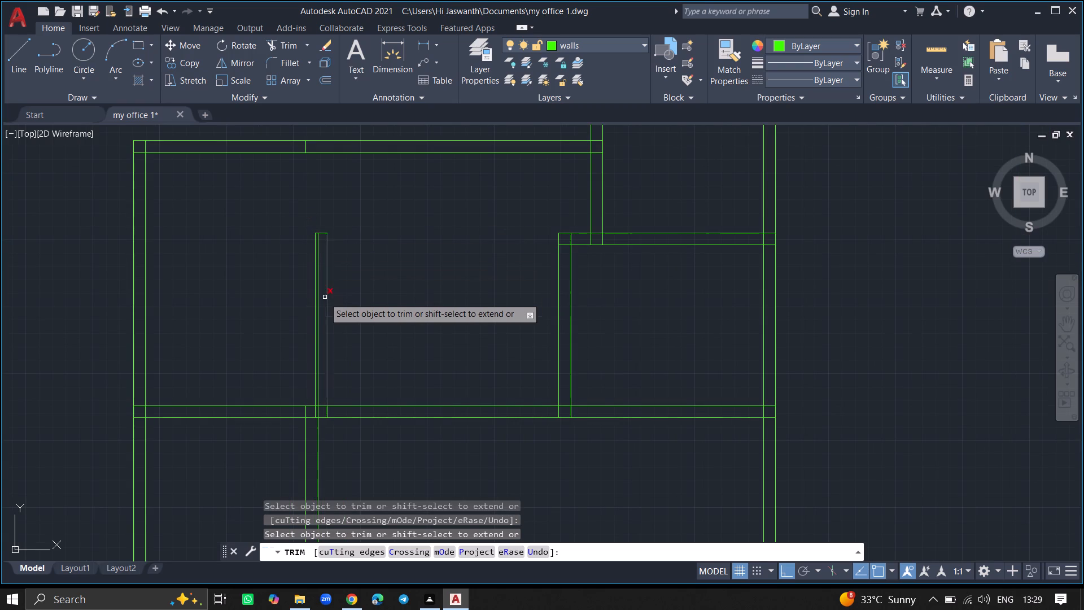
ctrl+scroll(324, 300, up, 3)
ctrl+scroll(324, 300, down, 5)
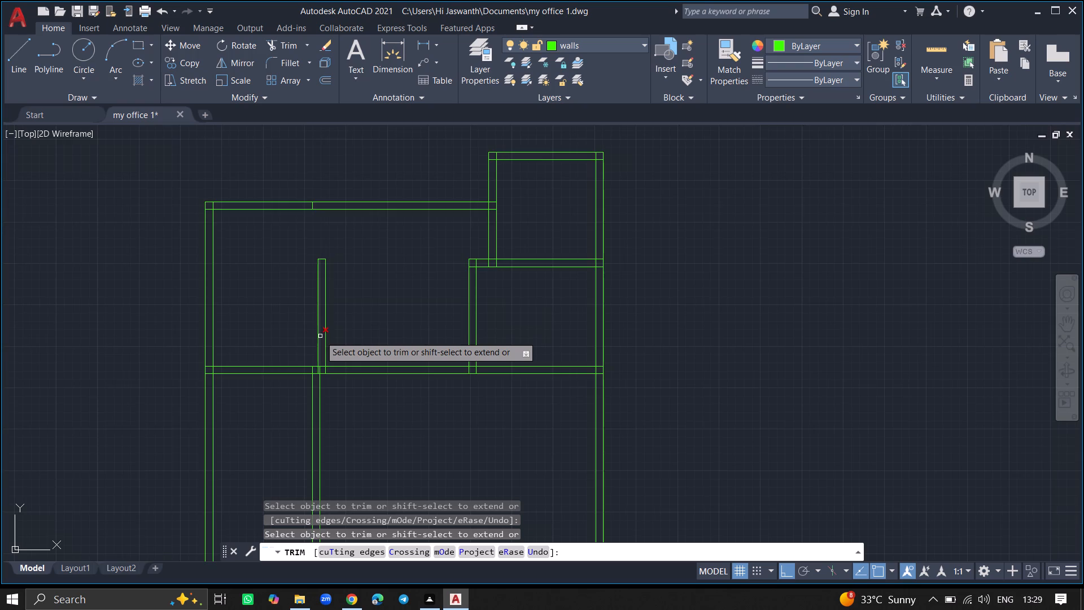
ctrl+scroll(320, 336, up, 2)
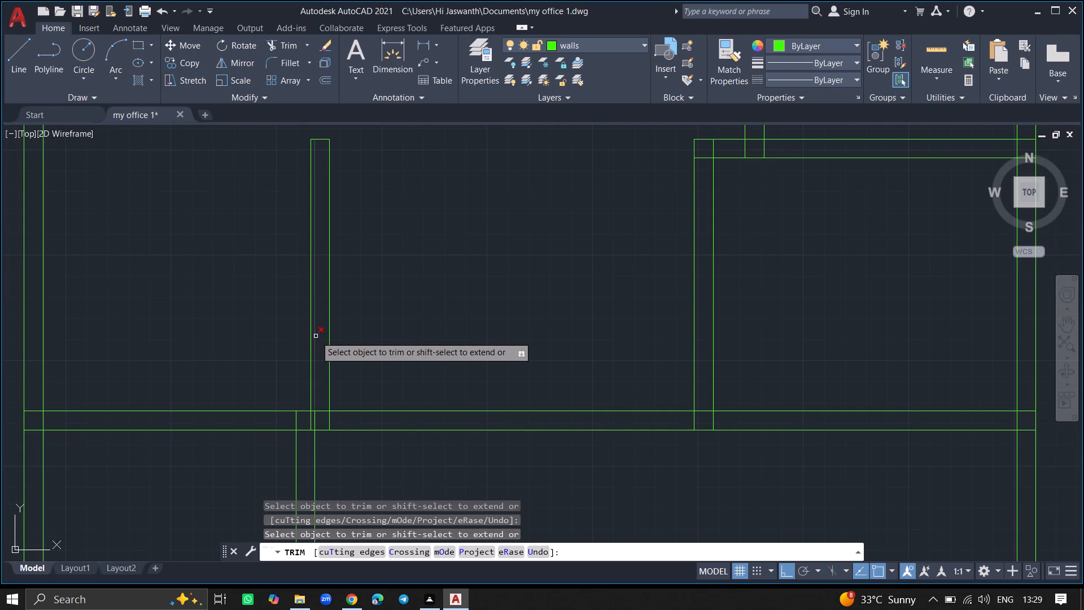
click(315, 336)
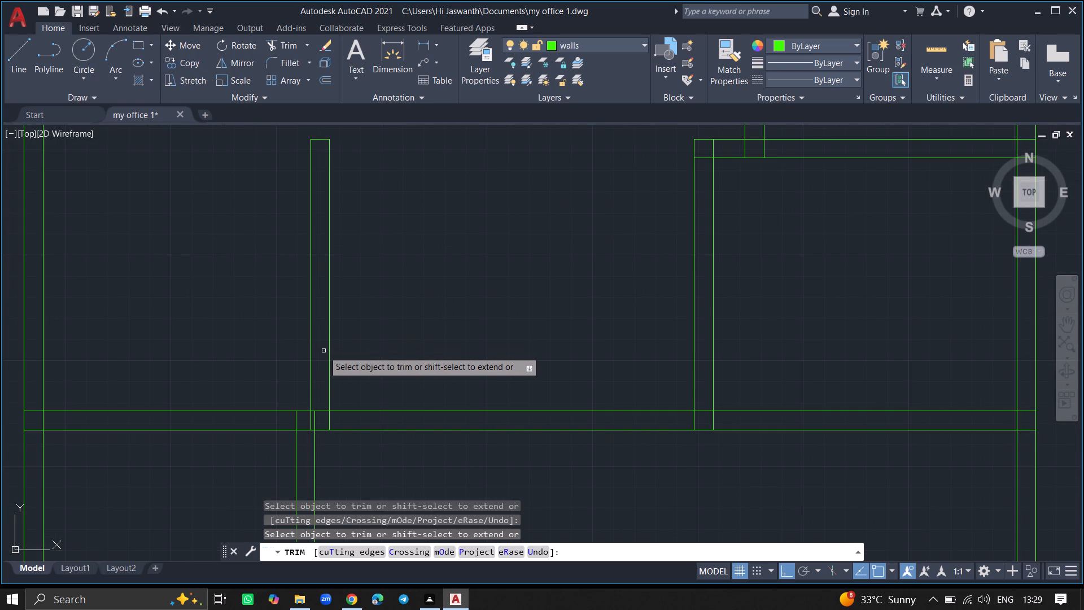
key(Return)
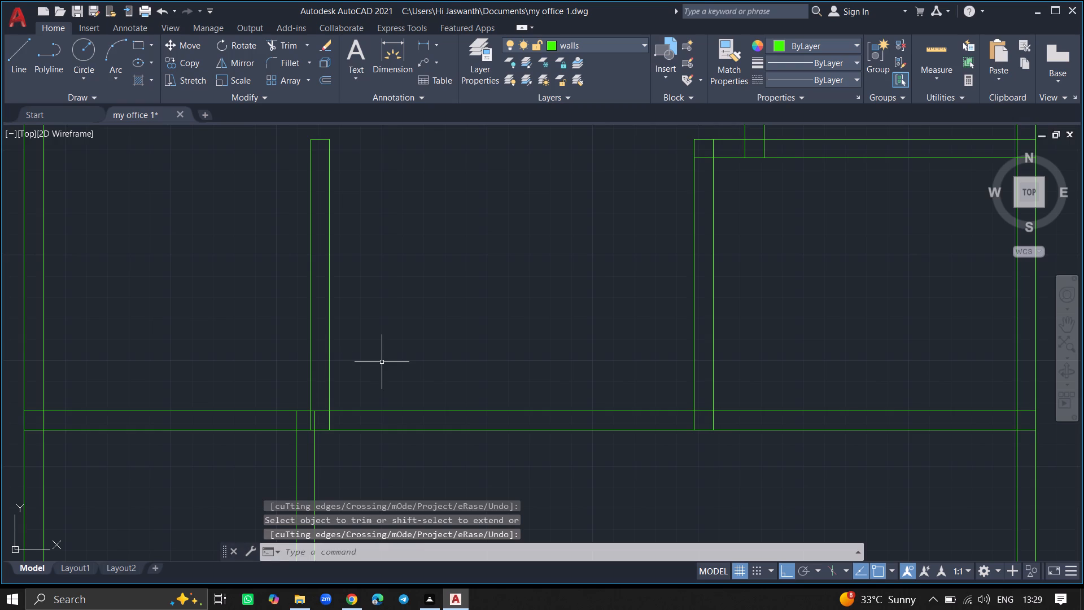
Delete the short leftover vertical segment between the two lines of the top horizontal wall.
ctrl+scroll(382, 362, down, 2)
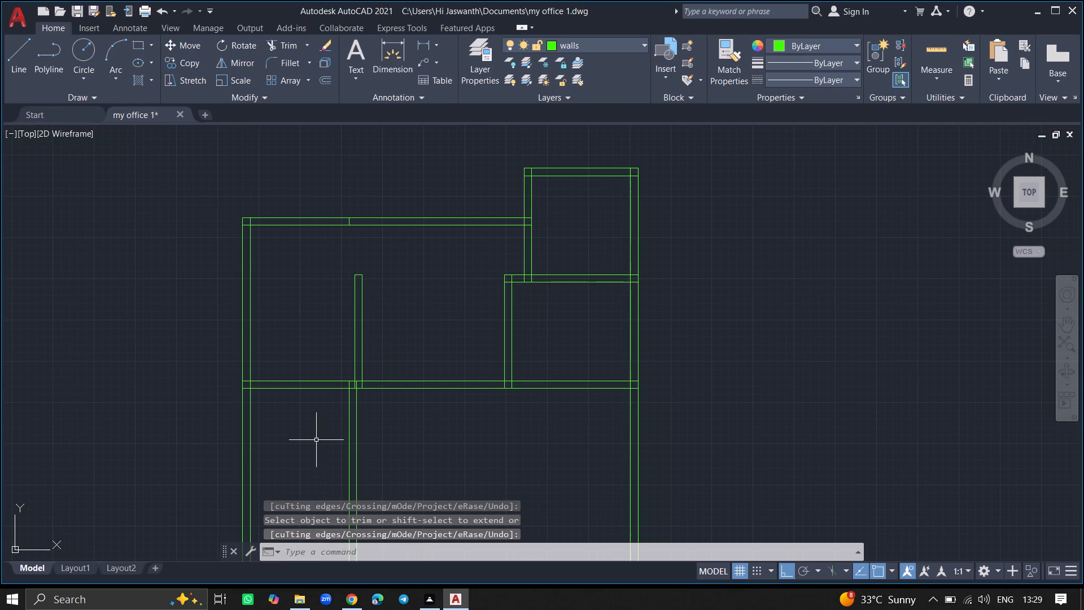
ctrl+scroll(354, 216, up, 3)
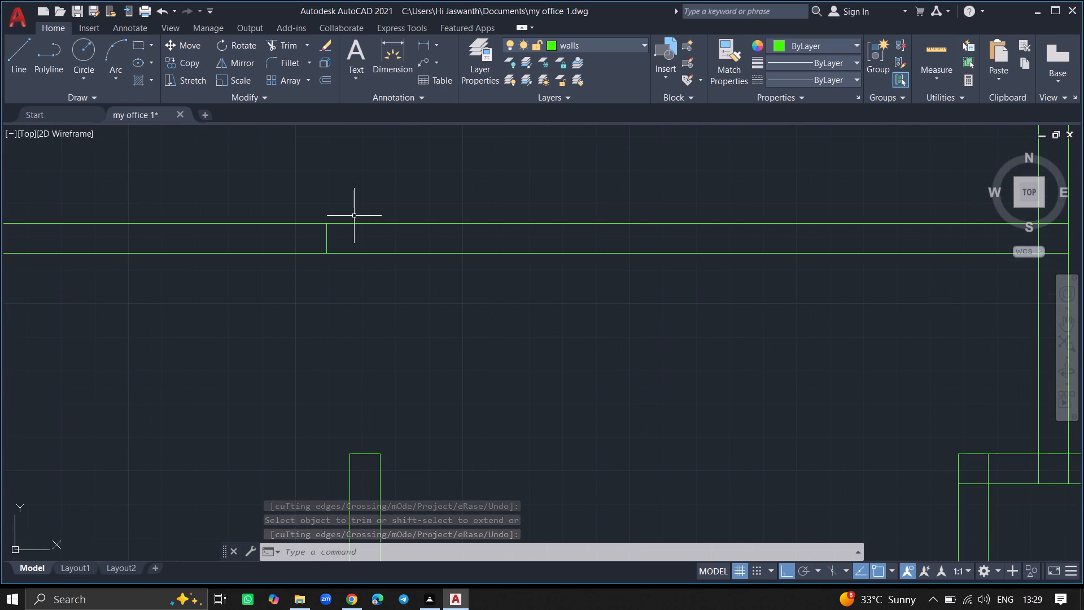
click(325, 237)
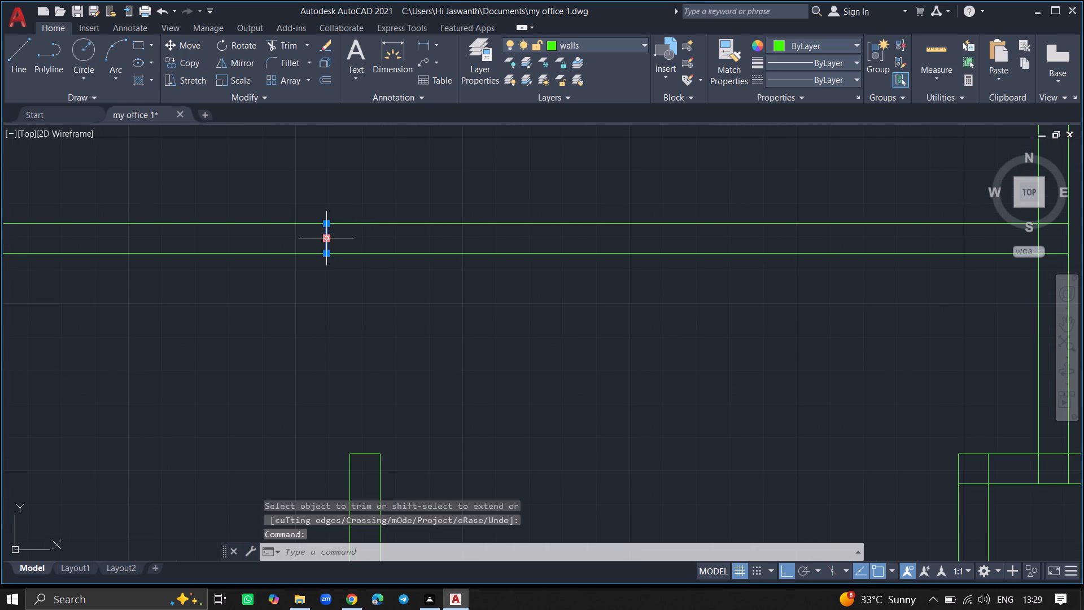
key(Delete)
Offset the lower line of the middle horizontal wall 10' downward.
ctrl+scroll(325, 237, down, 6)
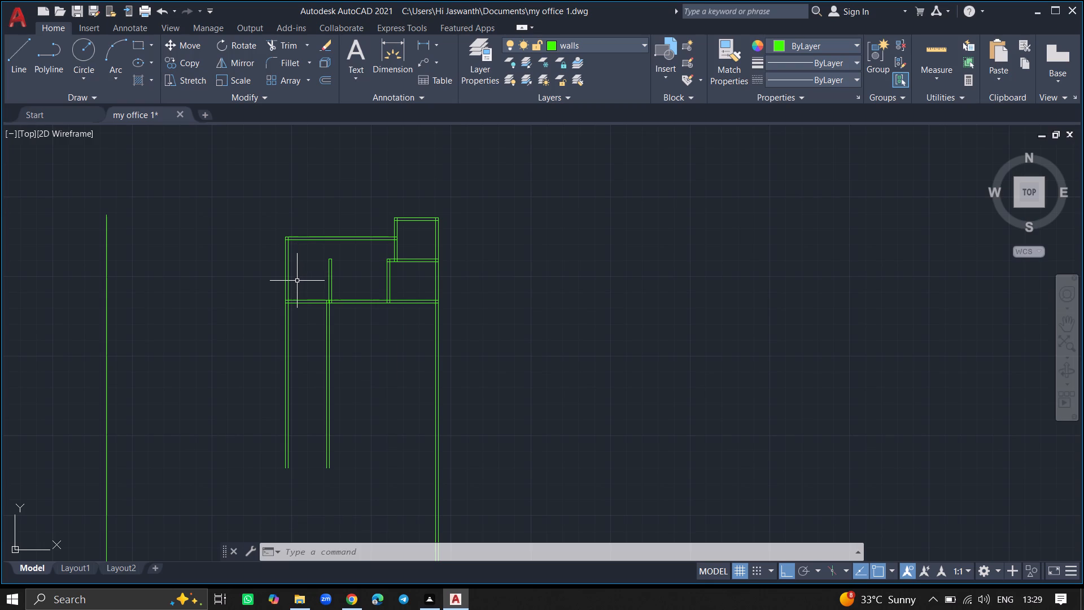
ctrl+scroll(298, 319, up, 4)
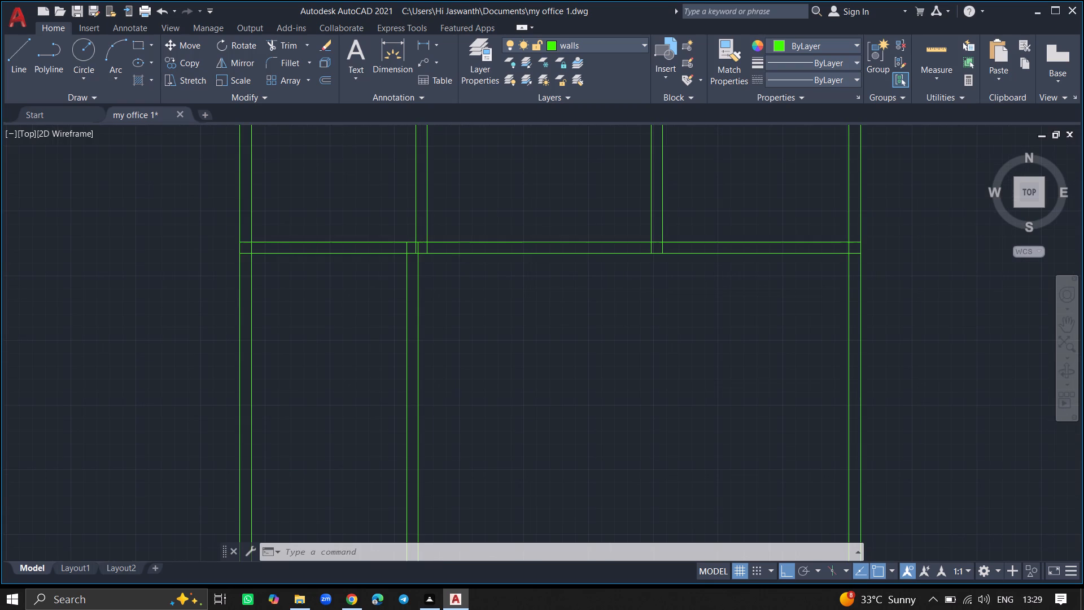
key(o)
text(ff)
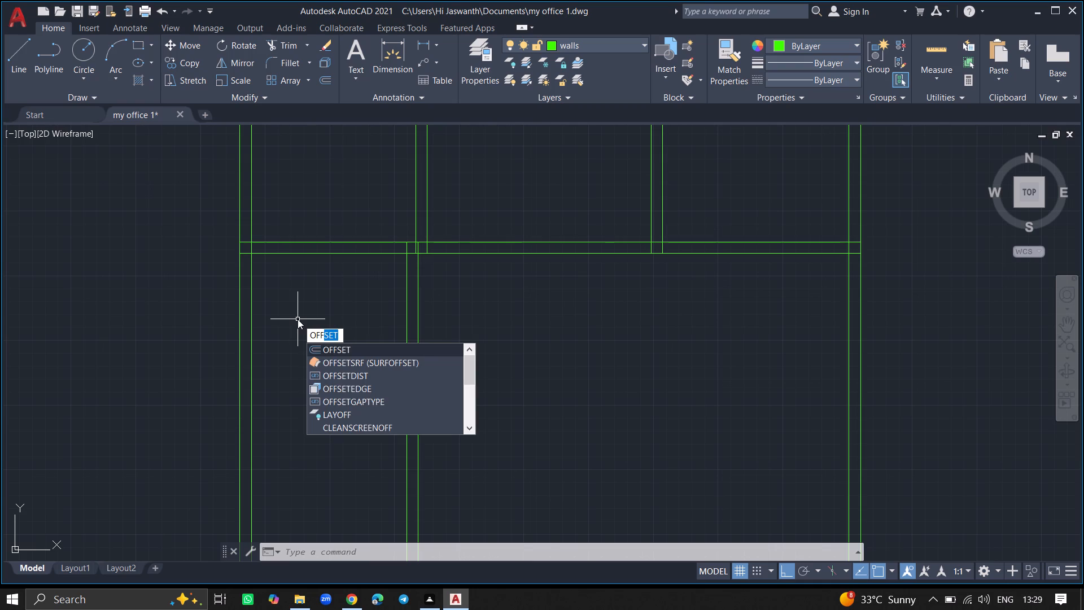
click(323, 346)
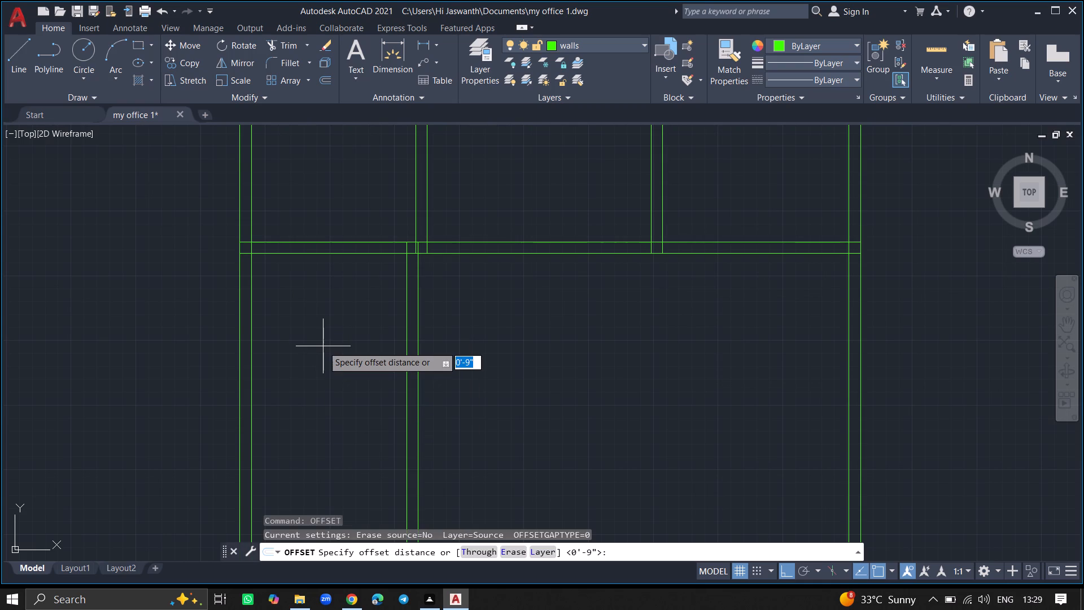
text(10)
key(apostrophe)
key(Return)
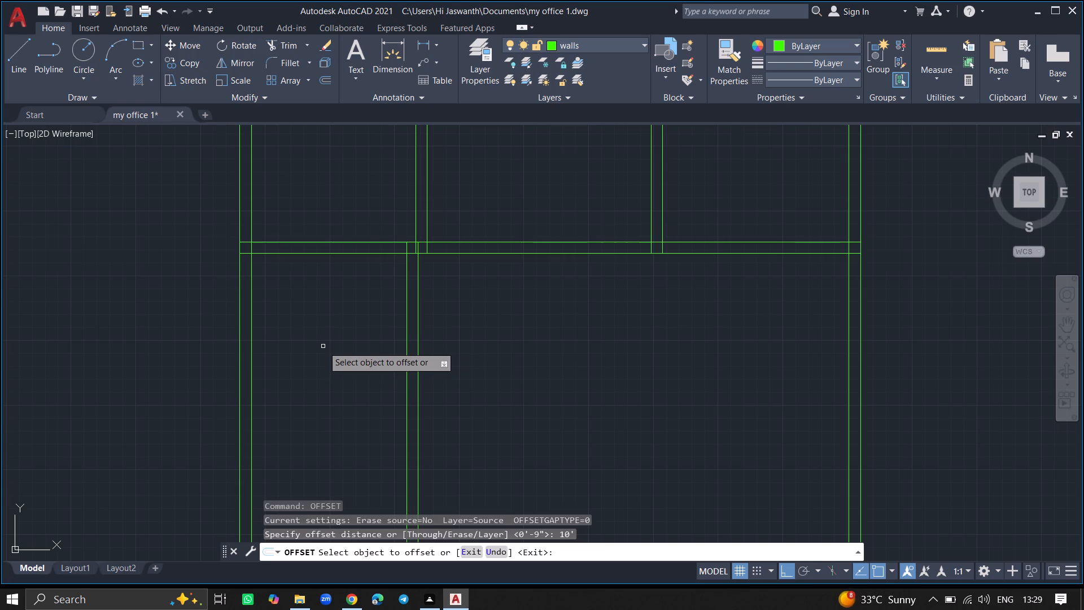
click(321, 254)
click(301, 325)
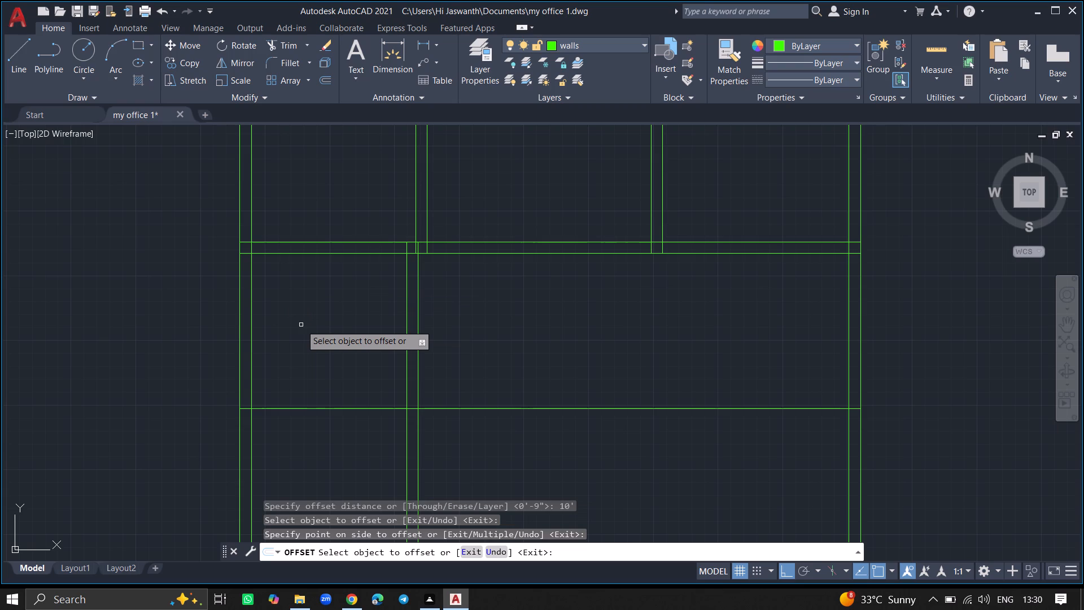
key(Return)
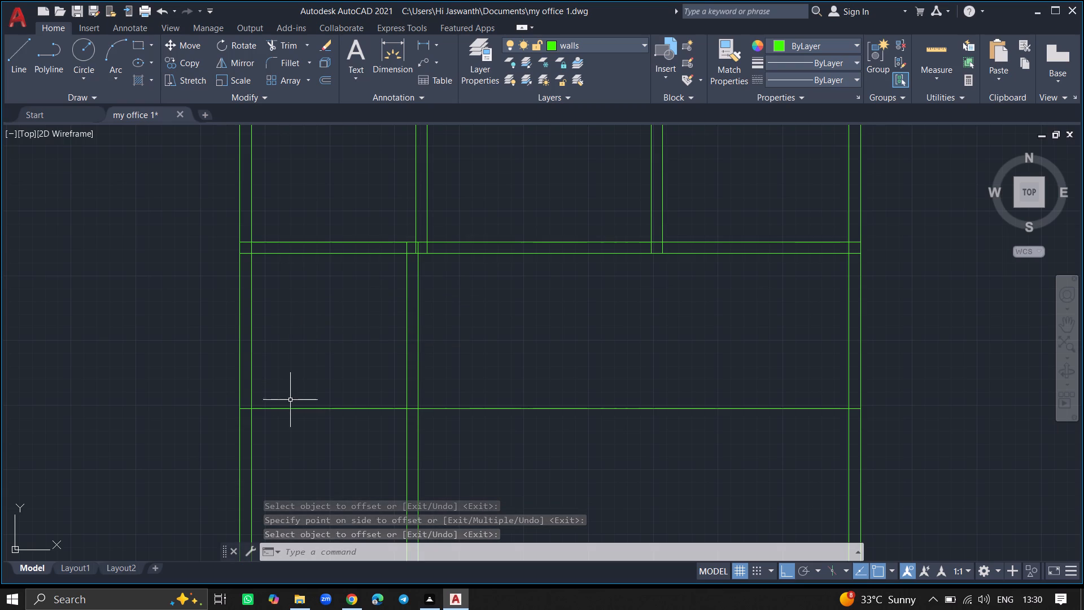
Offset the new lower horizontal line 9" downward to form the wall thickness.
ctrl+scroll(290, 414, up, 2)
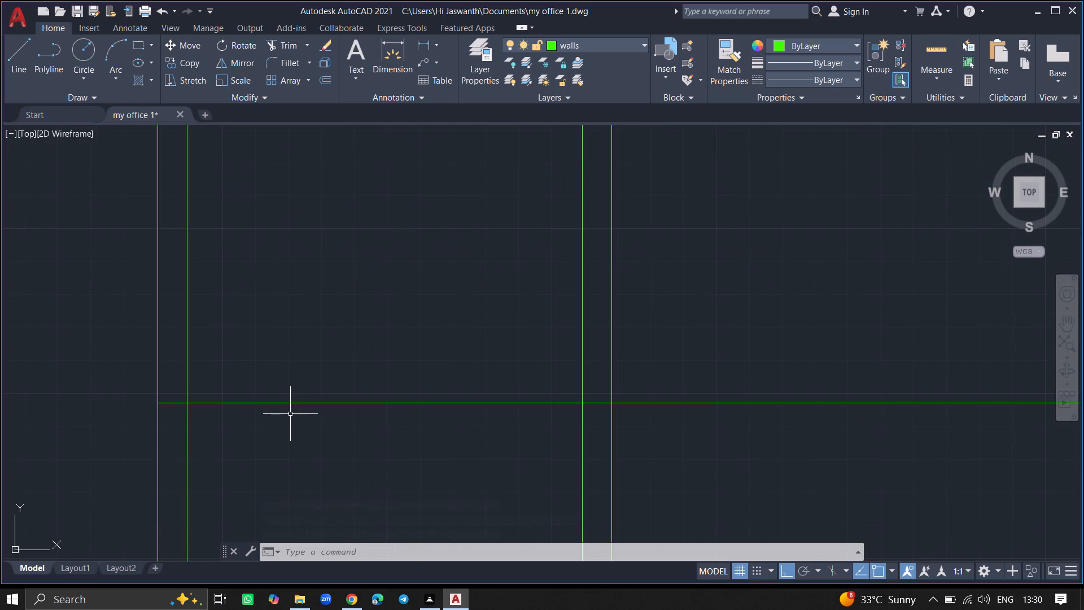
key(o)
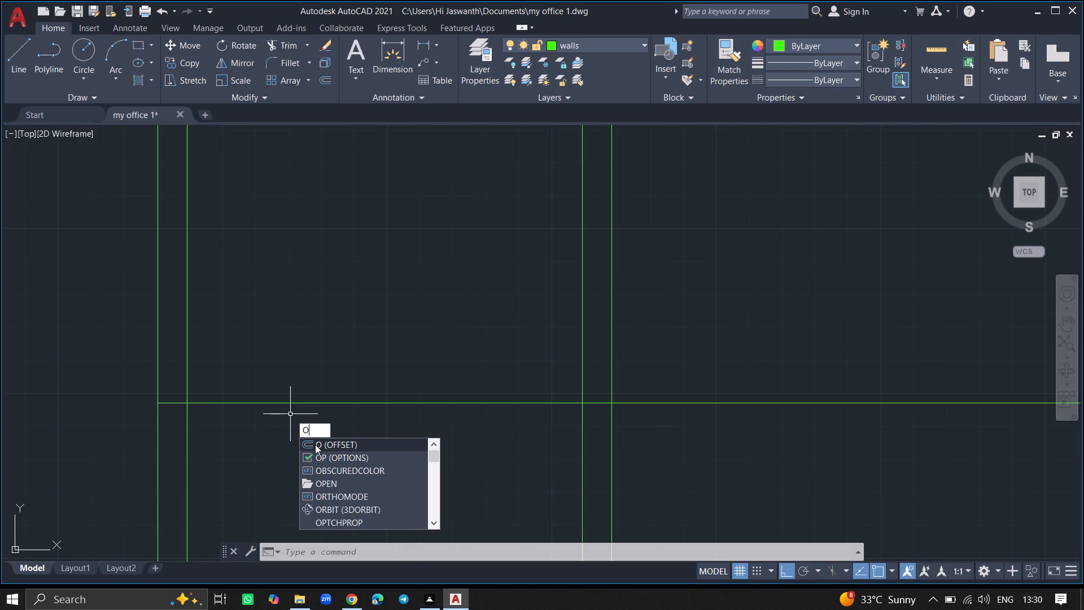
click(315, 445)
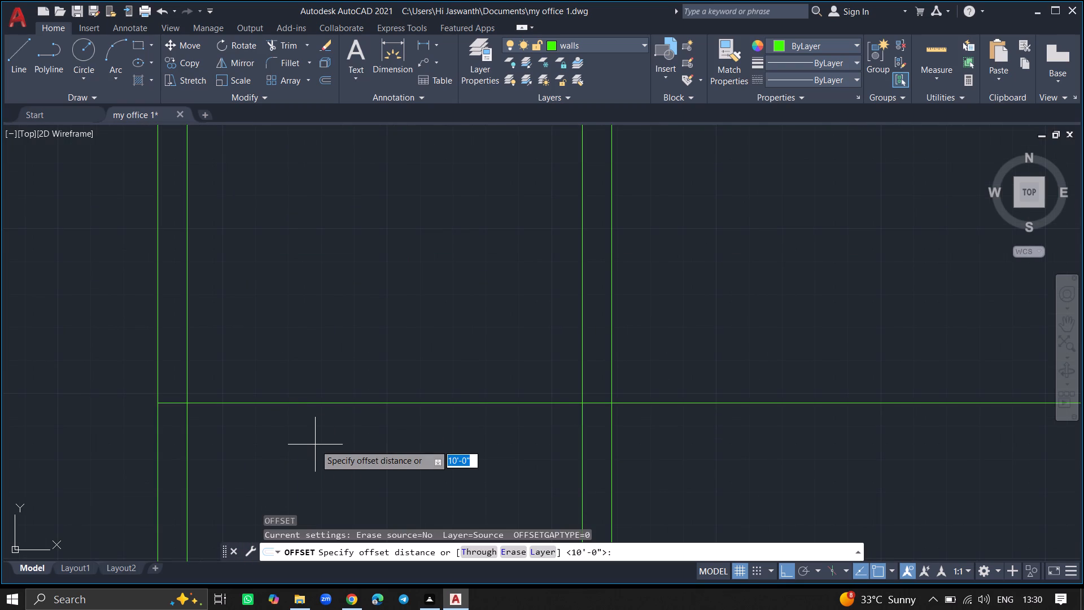
text(9")
key(Return)
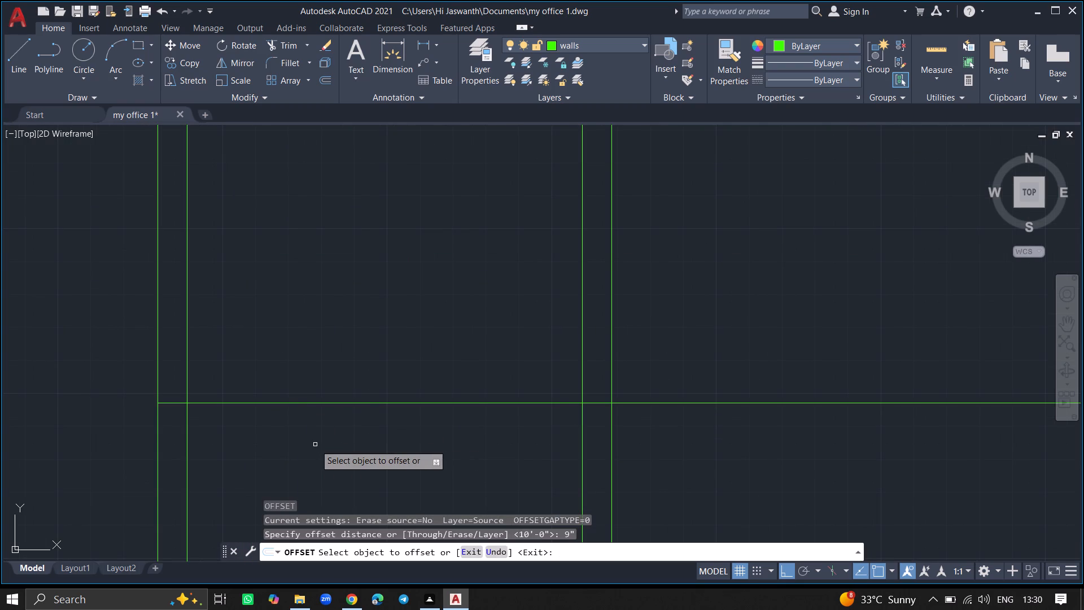
click(317, 404)
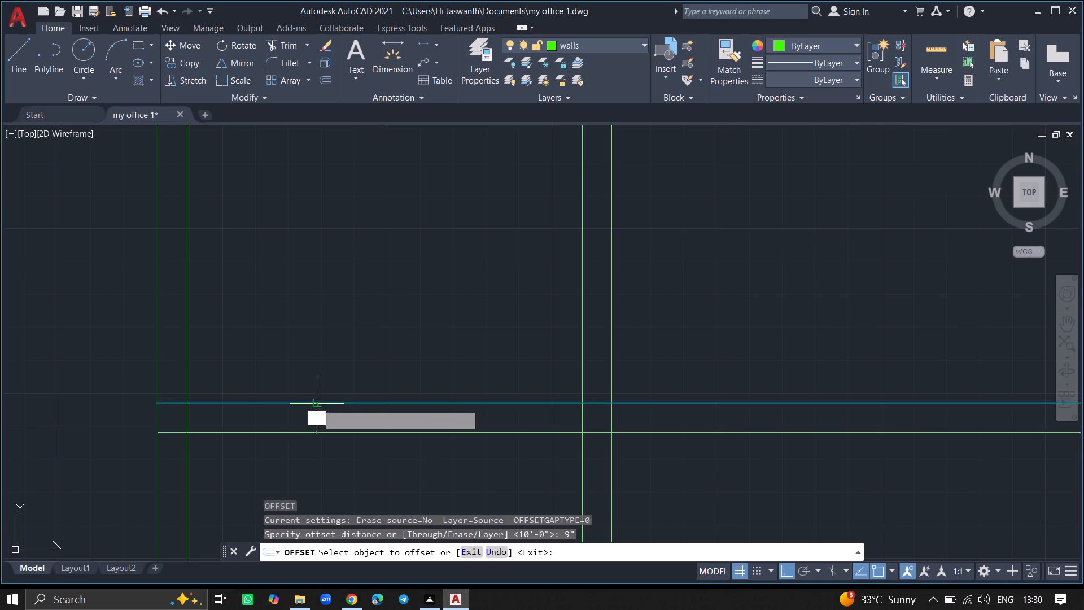
click(309, 479)
key(Return)
Trim both lines of the lower horizontal wall beyond the inner vertical wall, including the leftover pieces inside the right outer wall.
ctrl+scroll(309, 479, down, 8)
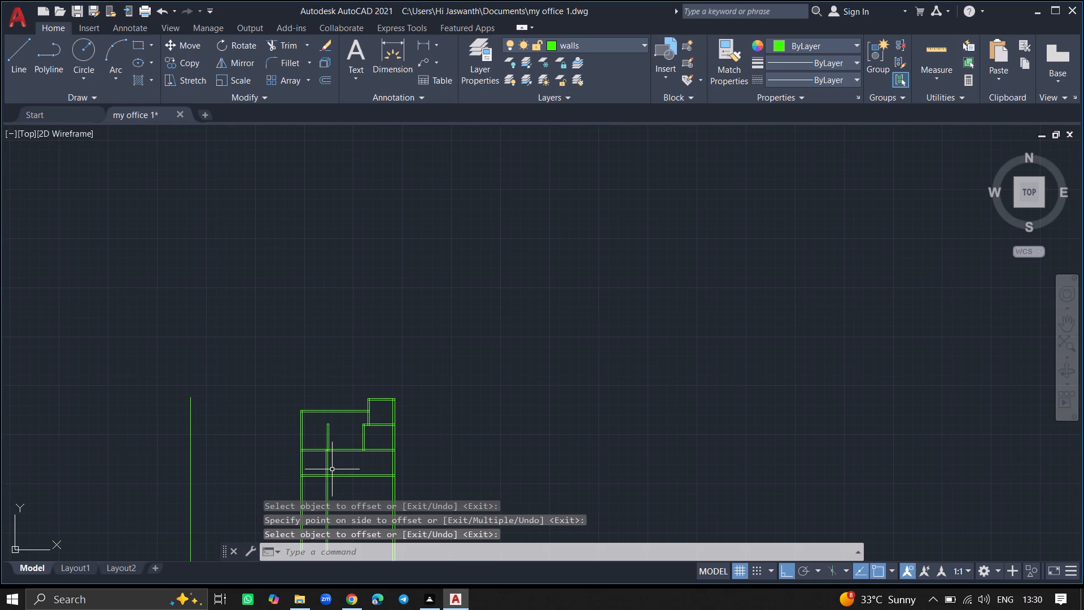
ctrl+scroll(332, 469, up, 5)
ctrl+scroll(332, 469, down, 2)
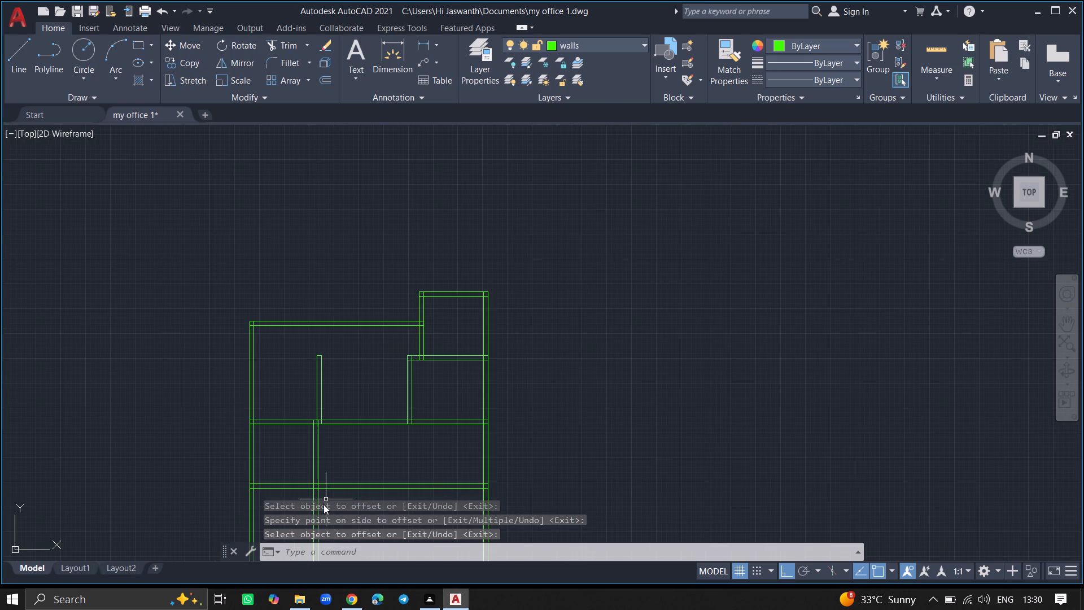
ctrl+scroll(324, 504, up, 5)
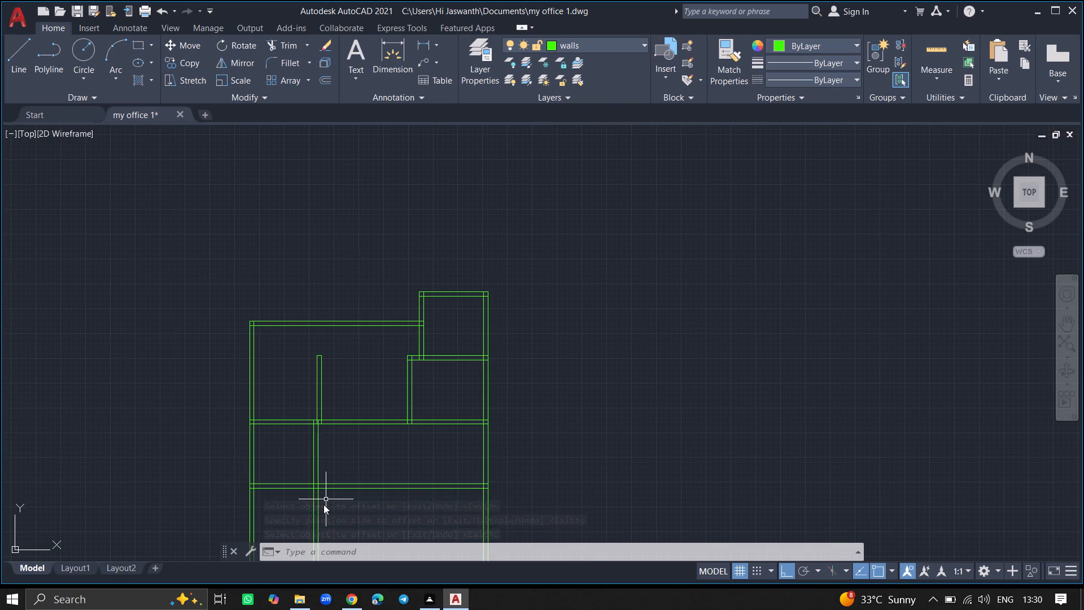
ctrl+scroll(324, 515, up, 2)
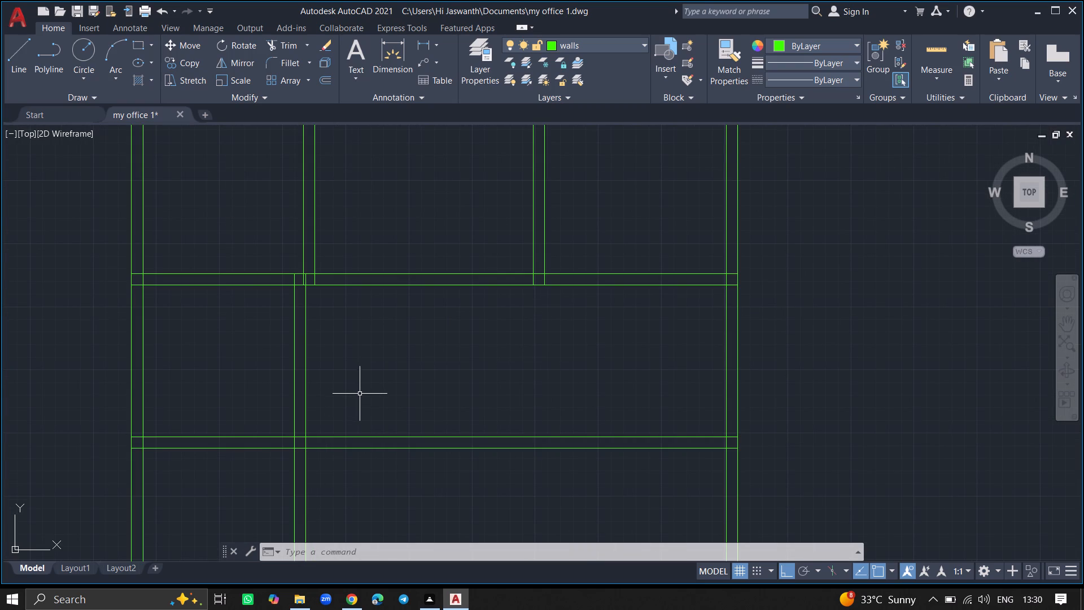
text(tr)
text(im)
key(Return)
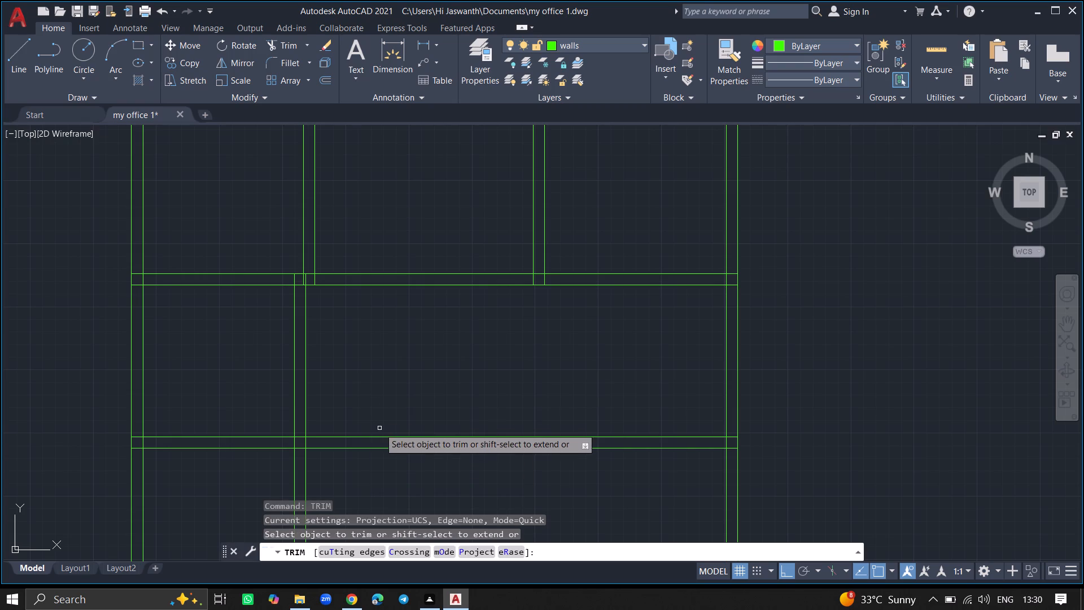
click(380, 437)
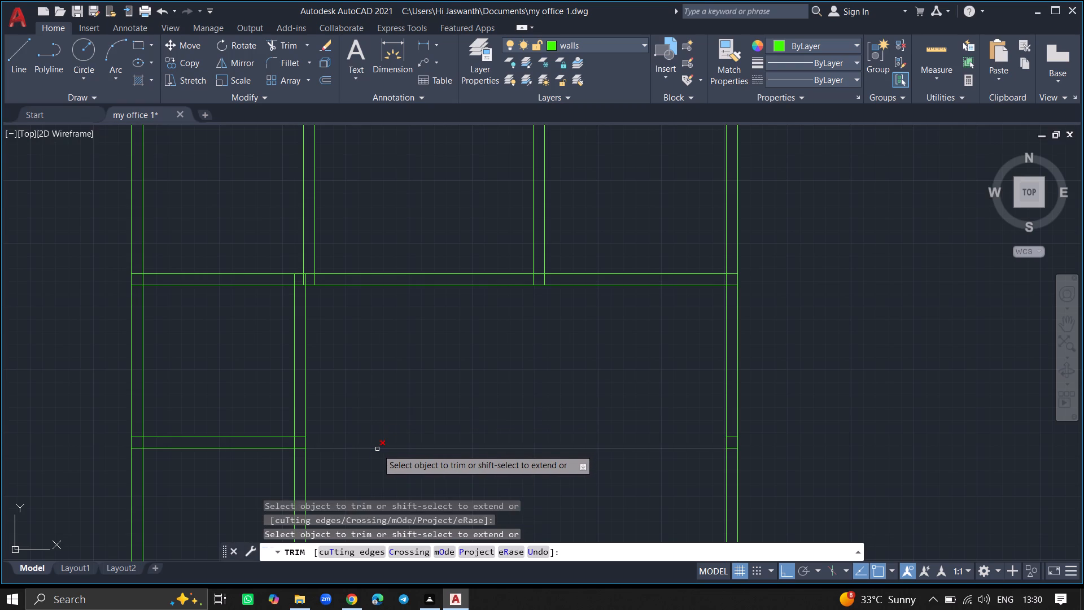
click(377, 449)
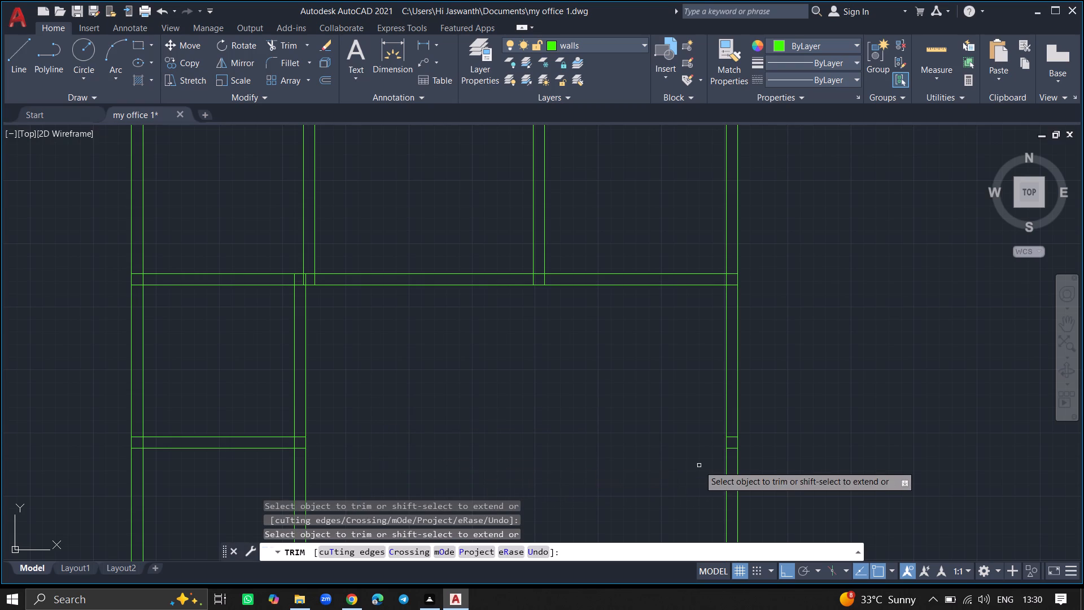
ctrl+scroll(734, 450, up, 6)
click(734, 450)
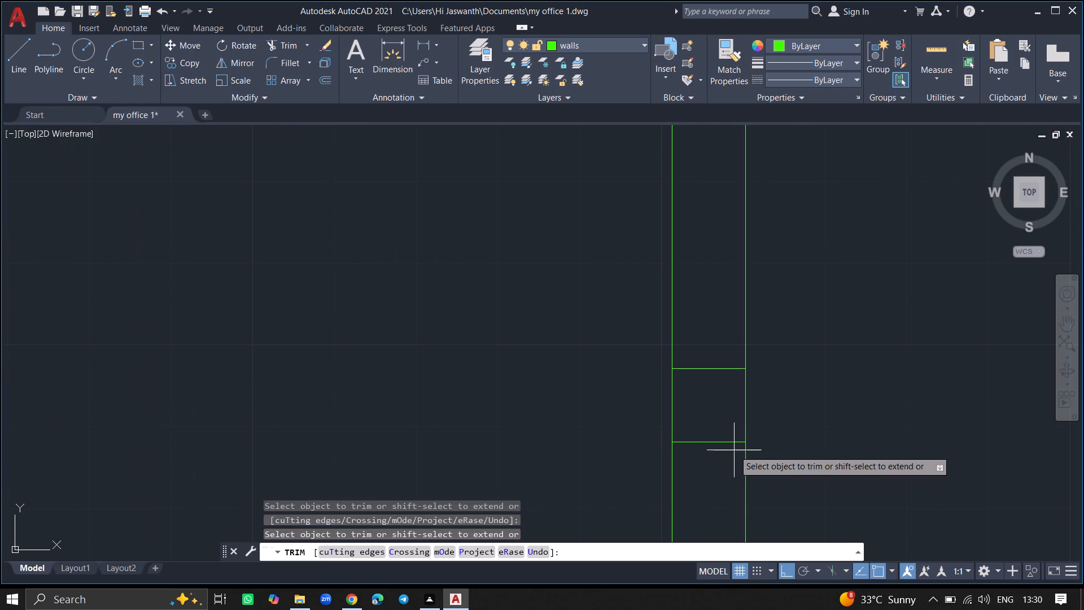
click(727, 313)
key(Return)
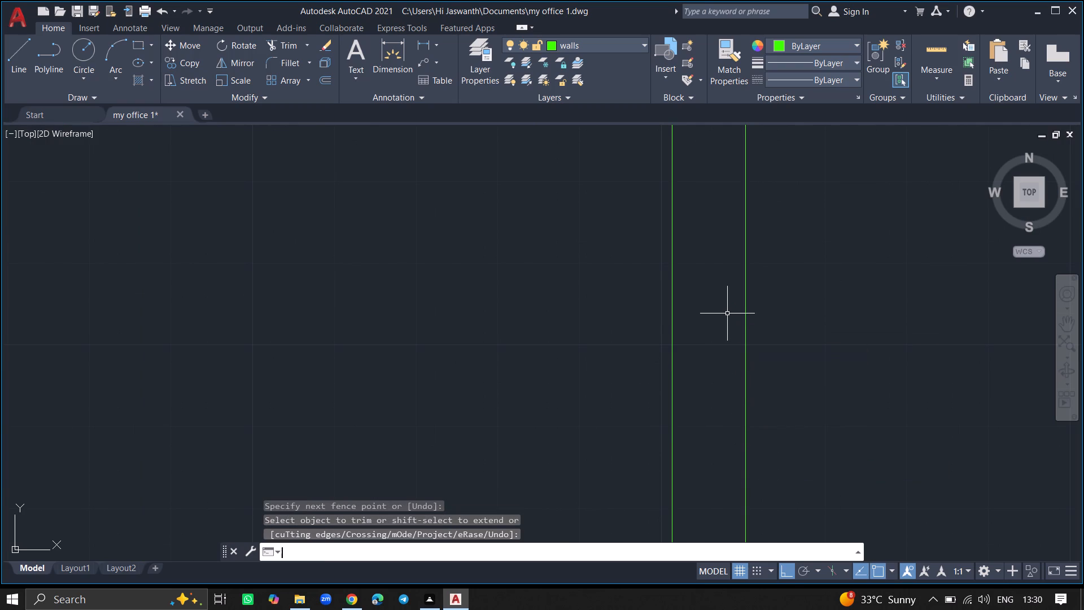
Offset the inner line of the right outer wall 10' to the left, into the large room.
ctrl+scroll(727, 313, down, 2)
ctrl+scroll(614, 311, down, 4)
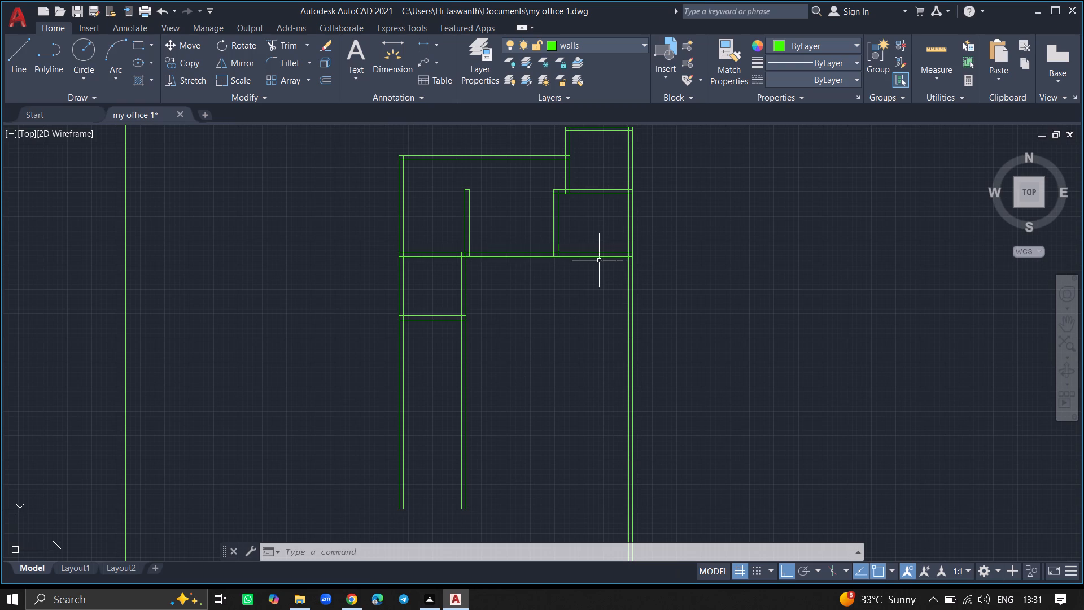
ctrl+scroll(599, 260, up, 4)
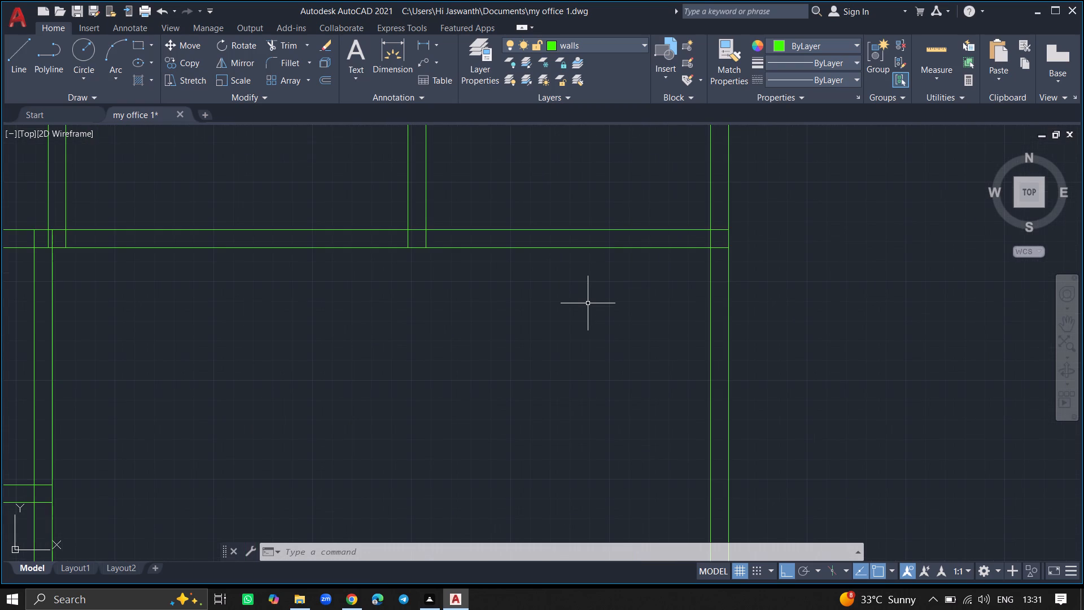
text(off)
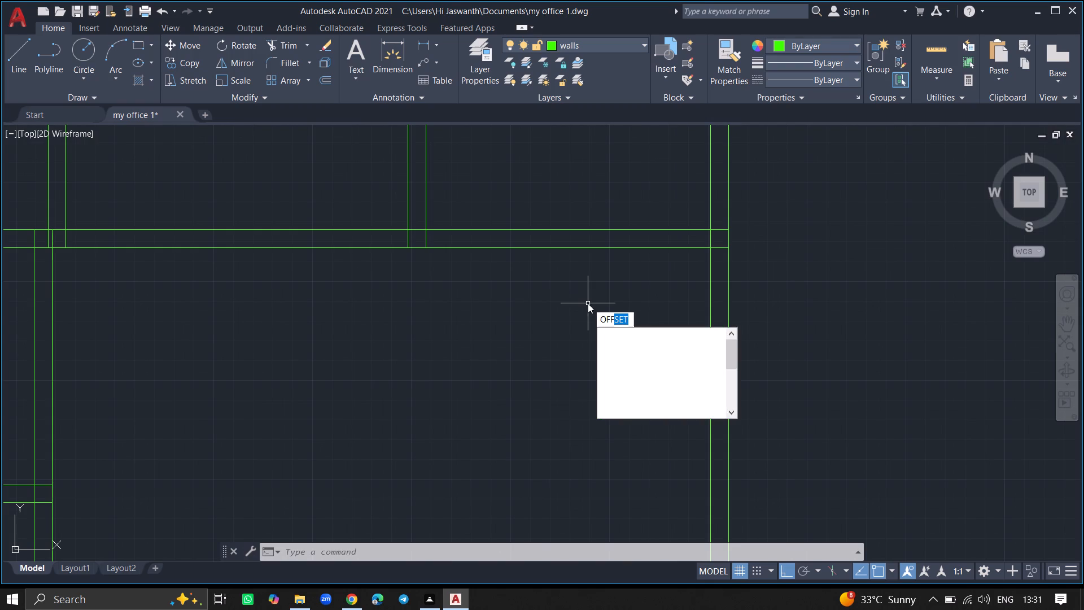
click(610, 333)
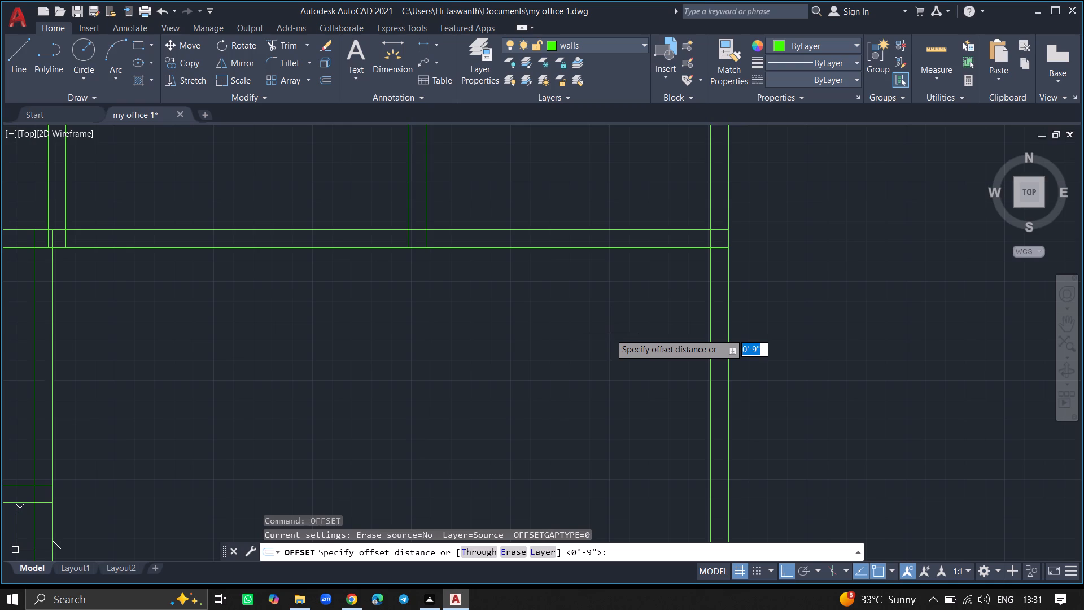
text(10)
key(apostrophe)
key(Return)
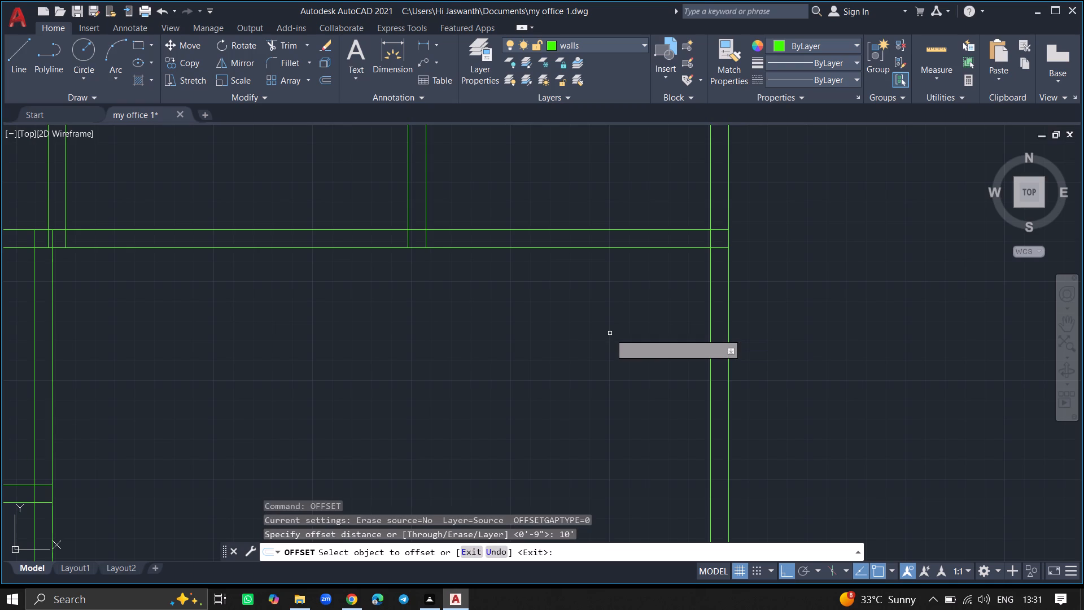
drag(709, 330, 655, 336)
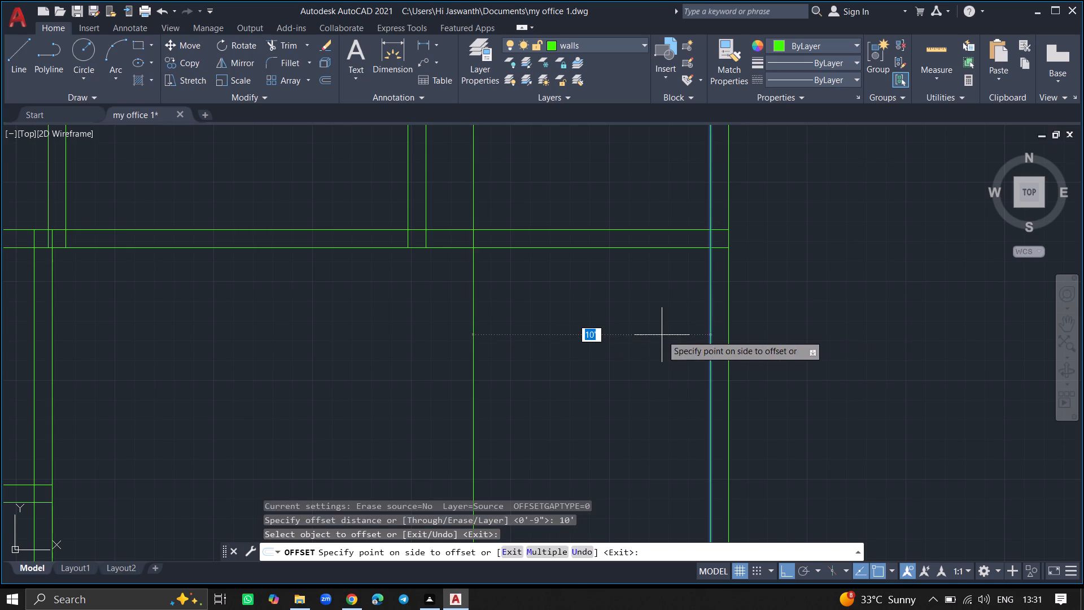
drag(655, 336, 635, 341)
click(635, 341)
key(Return)
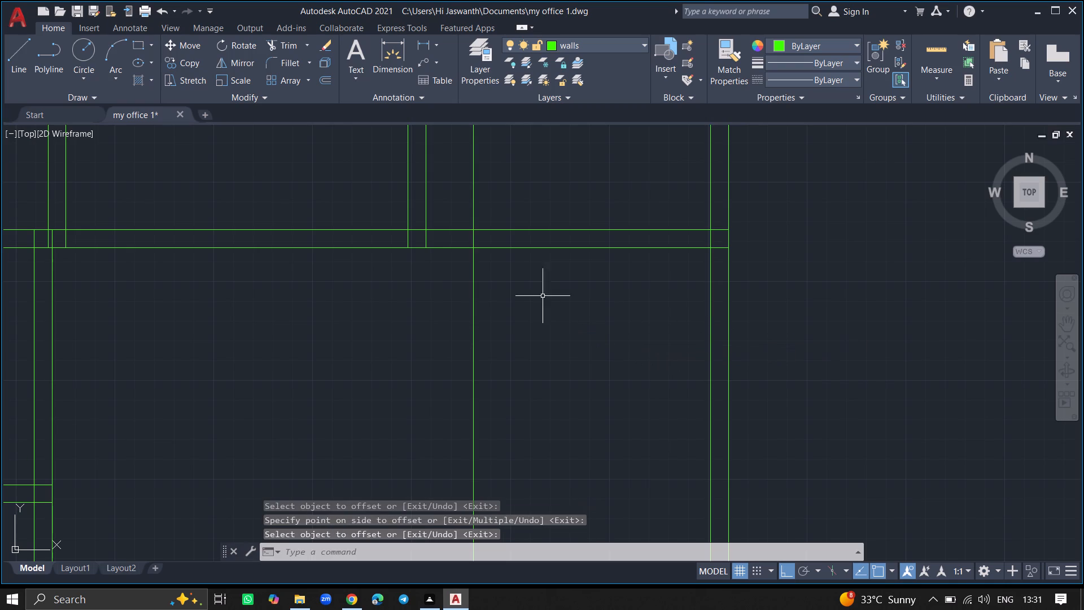
Offset the new vertical line 9" to the left to form the wall thickness.
ctrl+scroll(463, 277, down, 4)
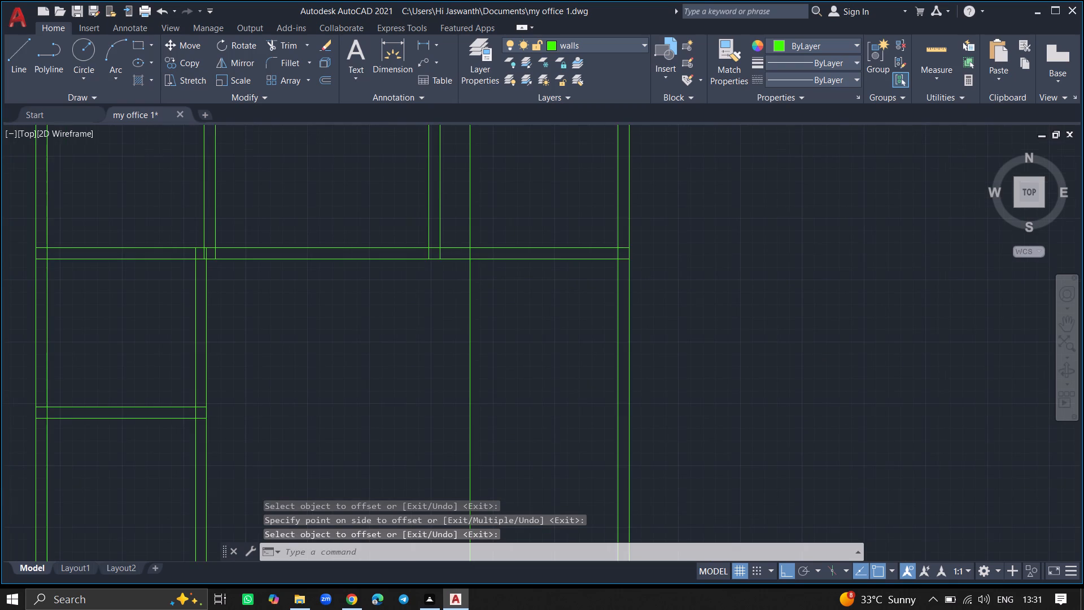
ctrl+scroll(458, 263, down, 1)
ctrl+scroll(460, 228, up, 3)
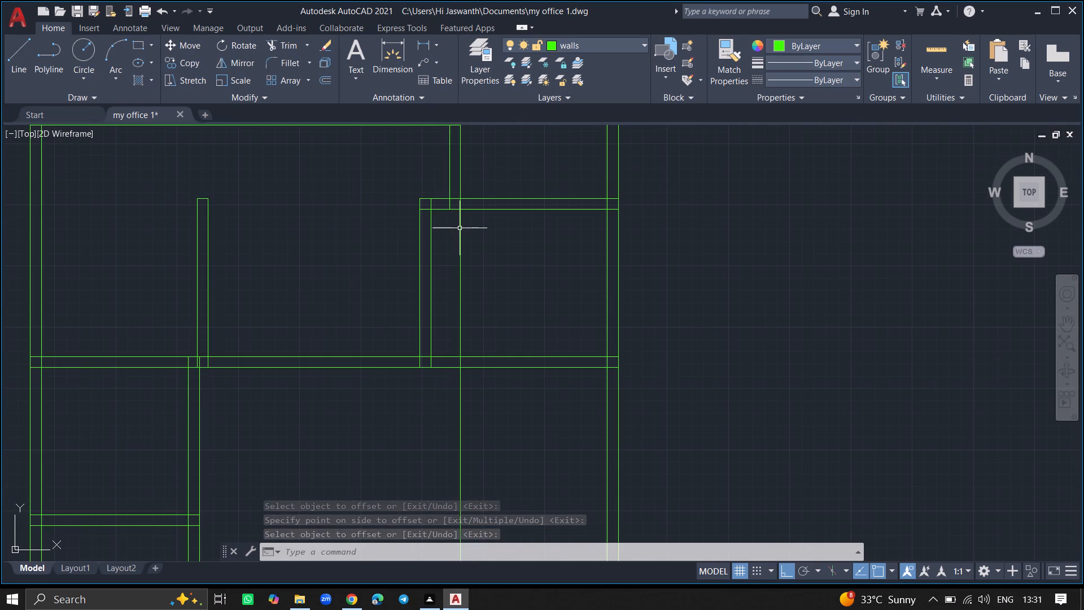
text(offset)
key(Return)
key(9)
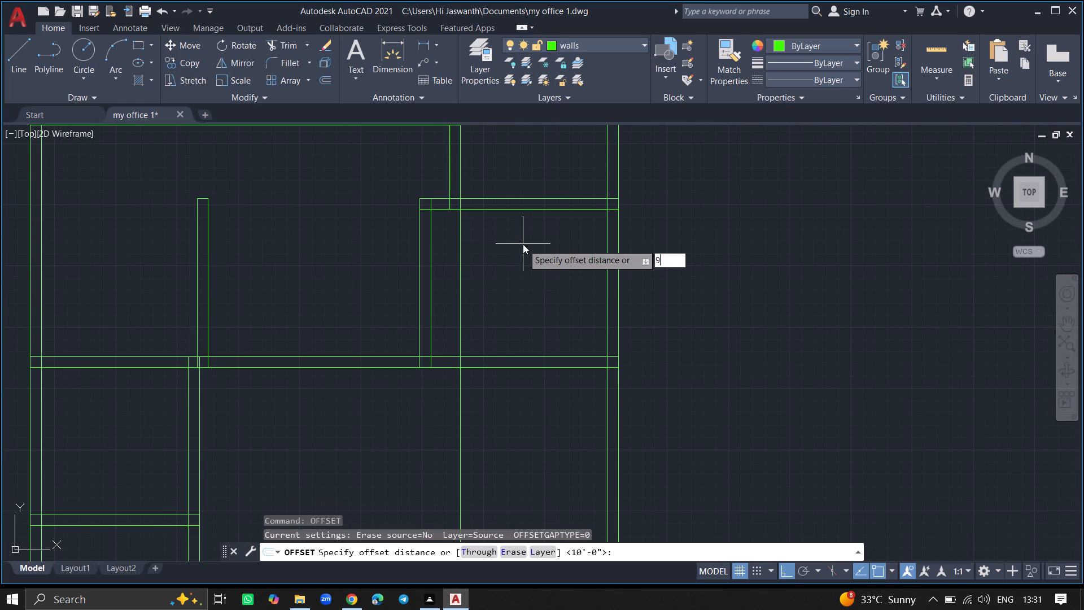
key(shift+quotedbl)
key(Return)
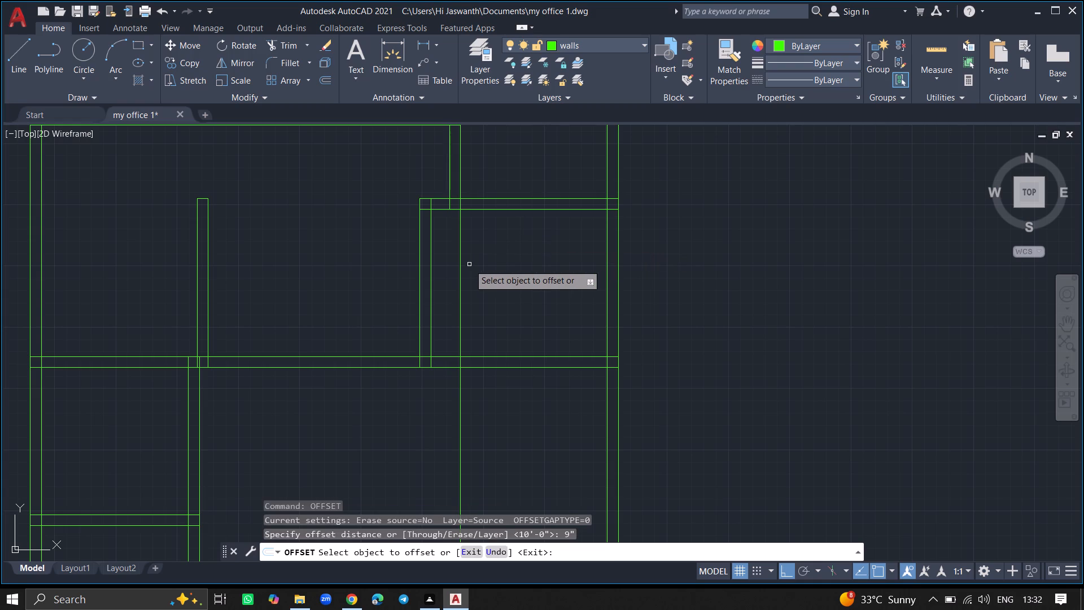
click(461, 266)
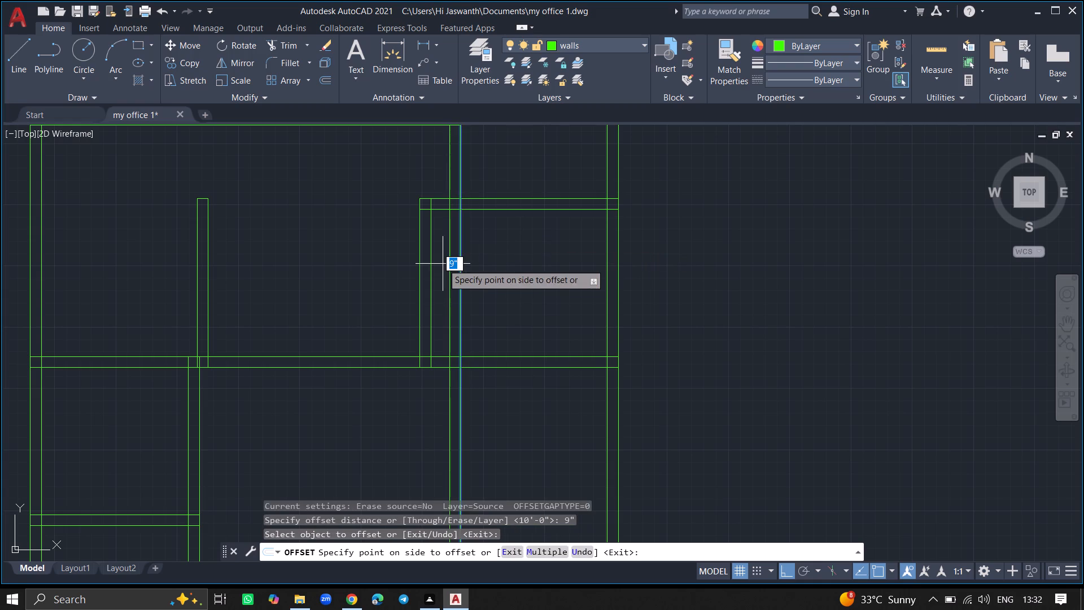
click(442, 264)
key(Return)
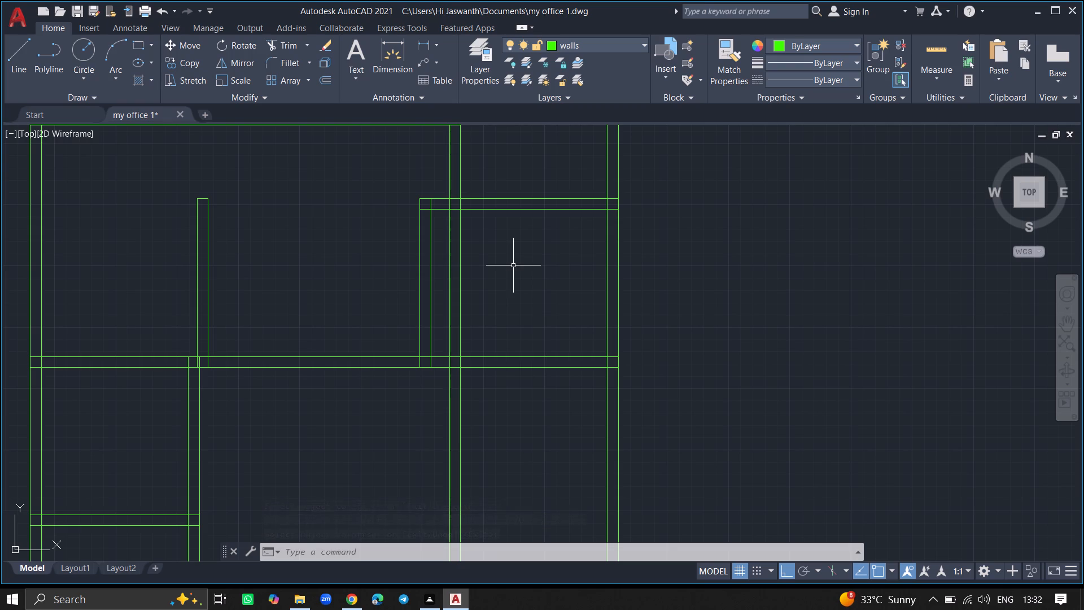
Trim both lines of the new vertical wall where they cross the room directly above the middle horizontal wall.
text(tr)
key(Return)
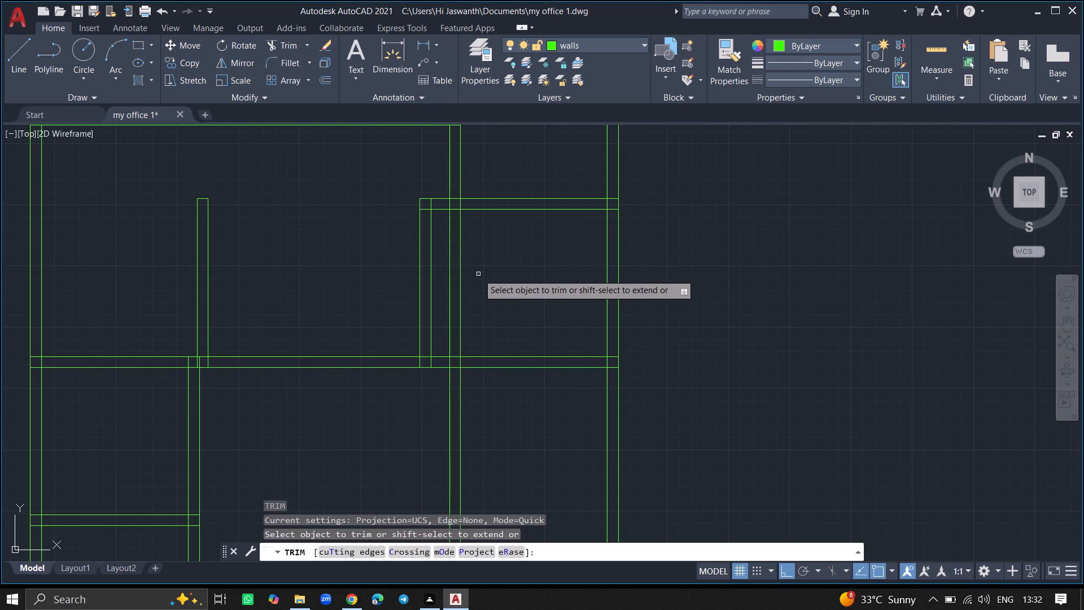
click(458, 283)
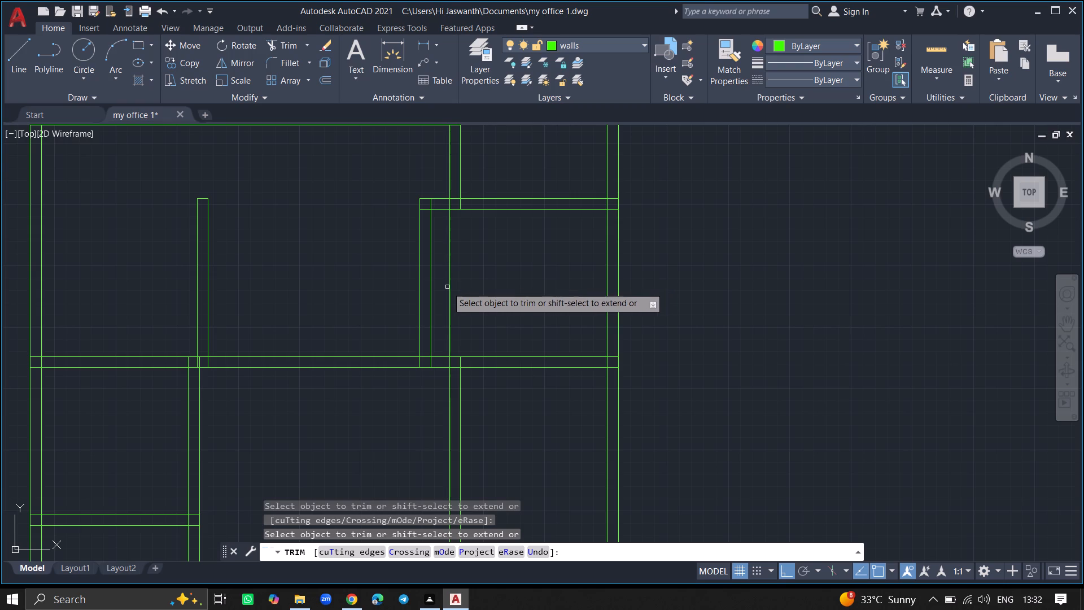
click(450, 286)
ctrl+scroll(450, 286, down, 2)
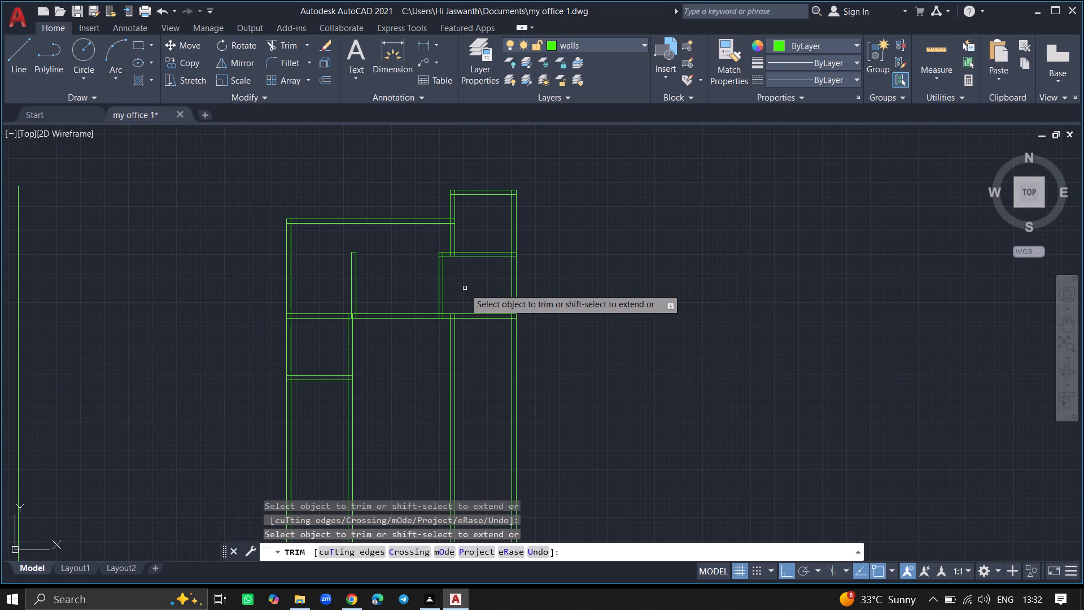
key(Return)
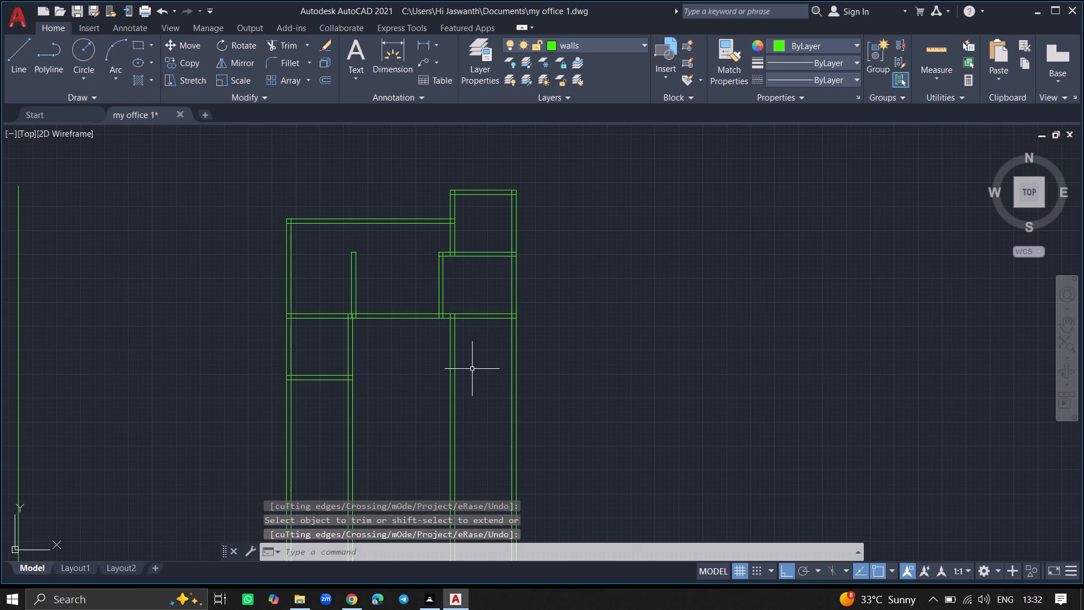
Offset the lower line of the middle horizontal wall 5' downward.
ctrl+scroll(472, 369, up, 2)
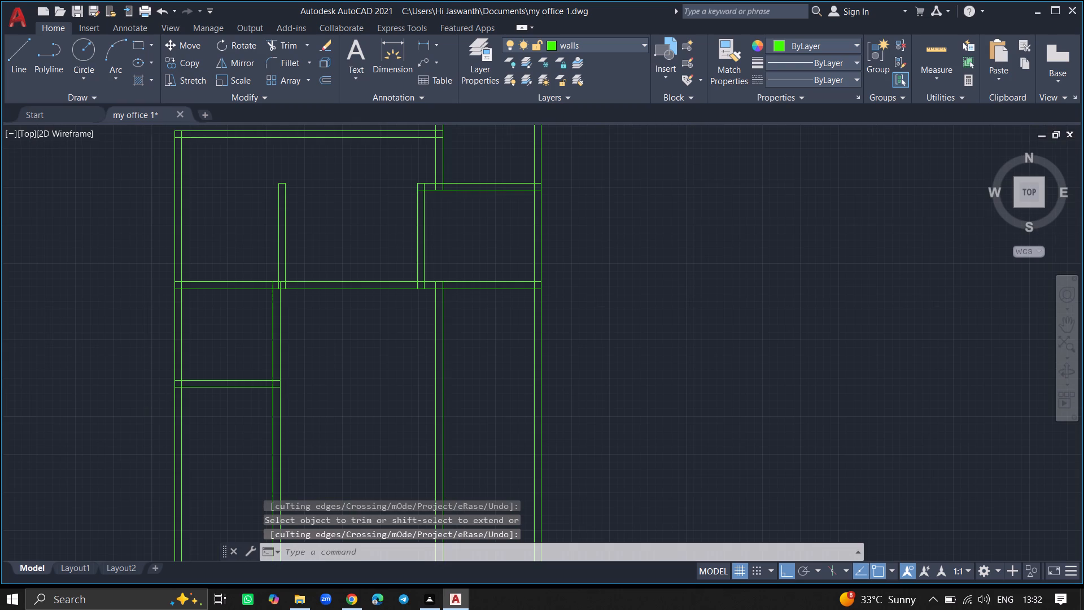
text(off)
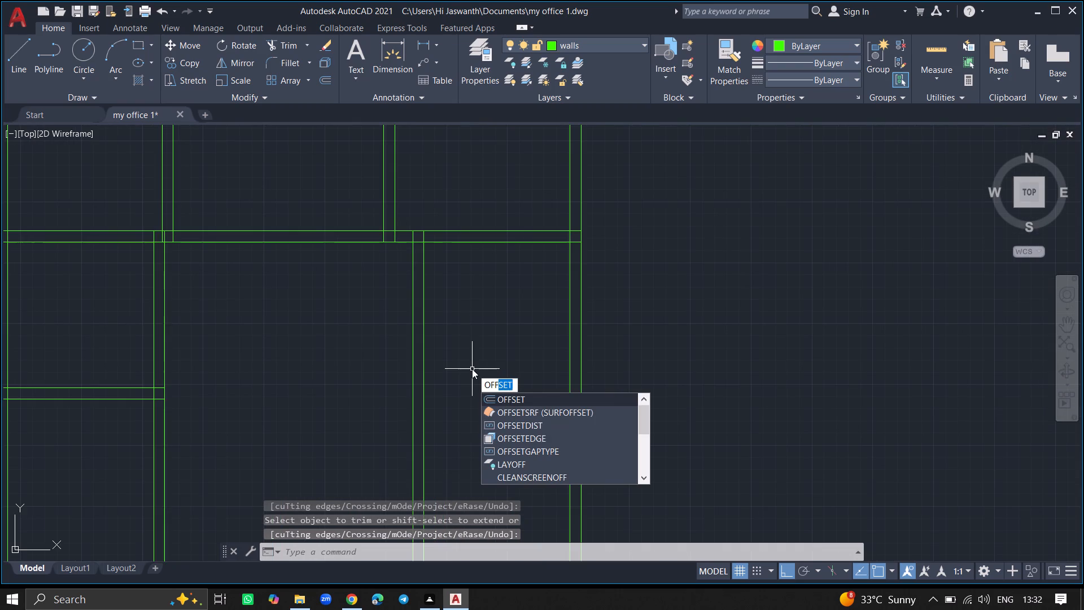
click(509, 401)
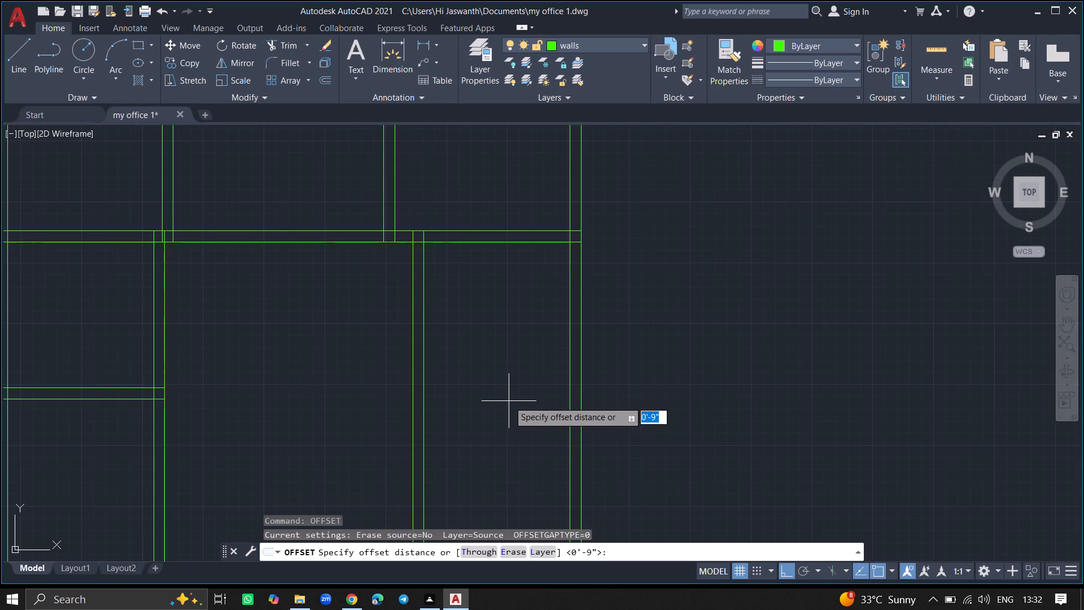
text(5')
key(Return)
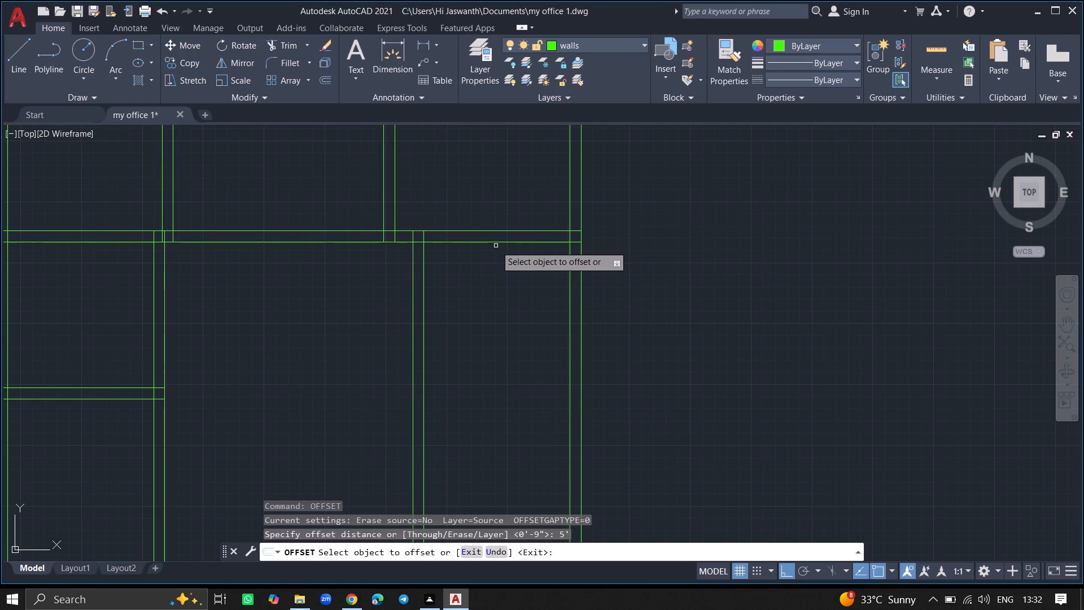
click(496, 243)
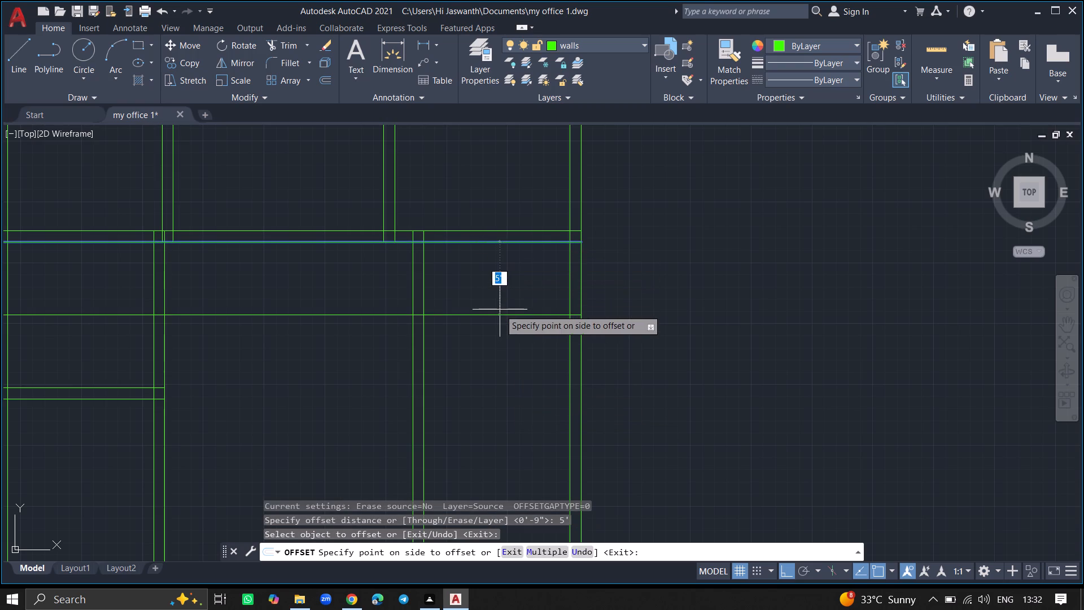
click(500, 310)
key(Return)
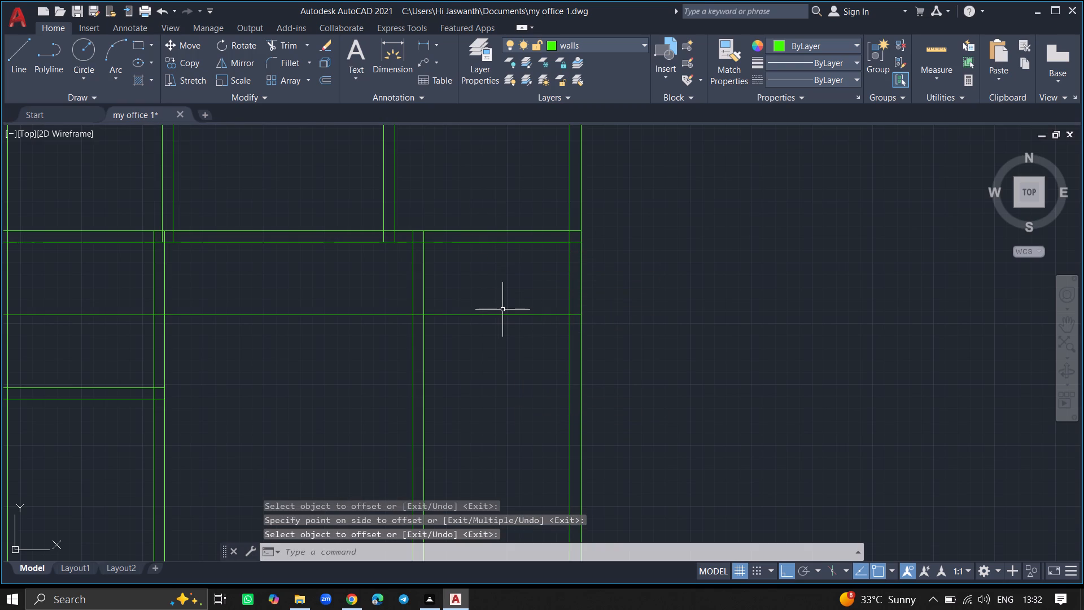
Offset the new horizontal line 9" downward to form the wall thickness.
ctrl+scroll(503, 316, up, 5)
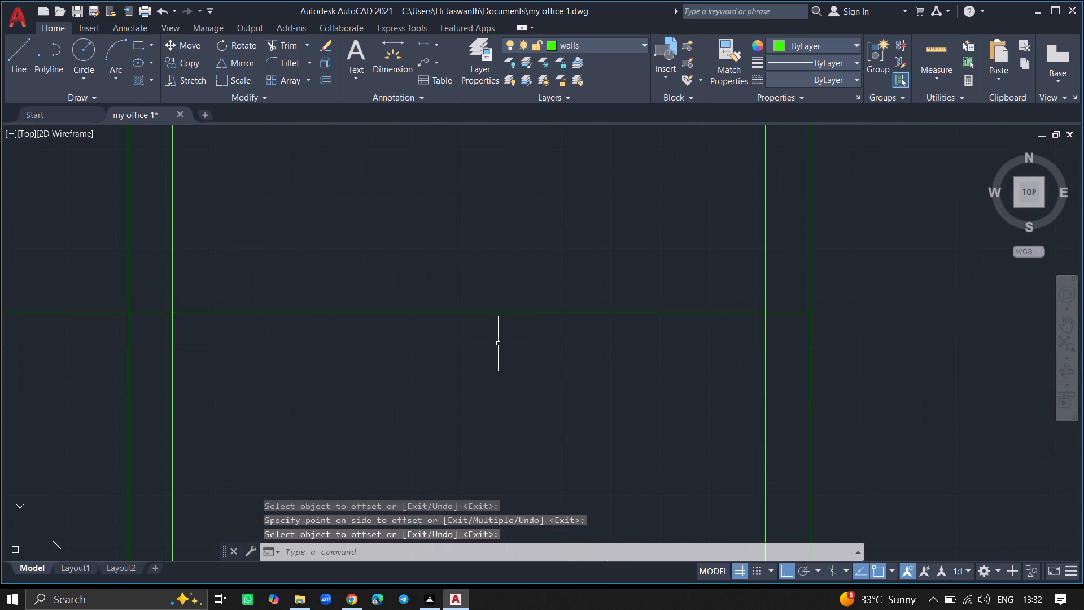
key(o)
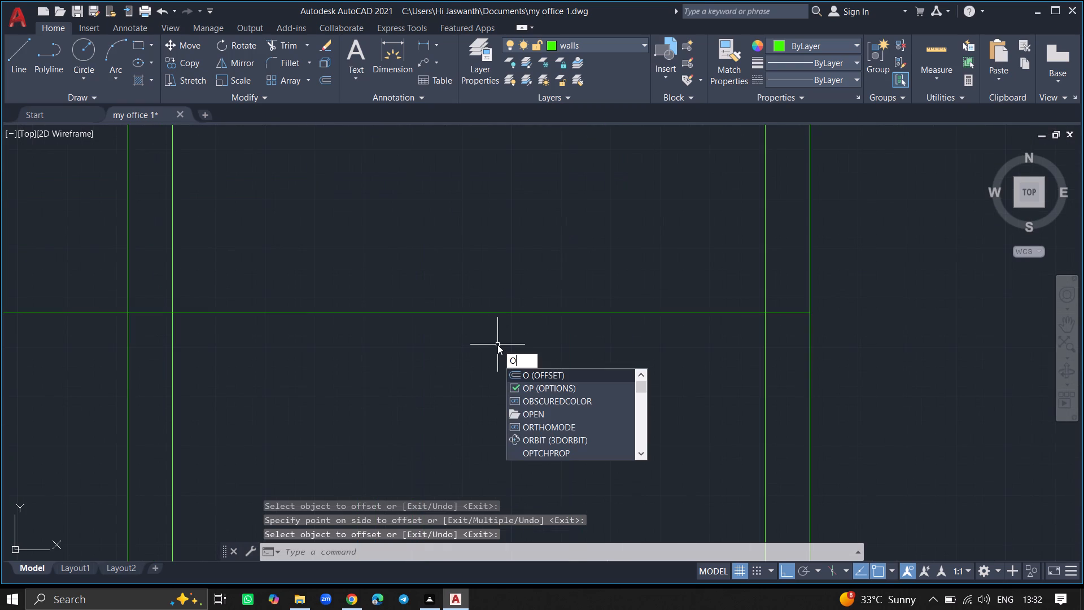
click(536, 374)
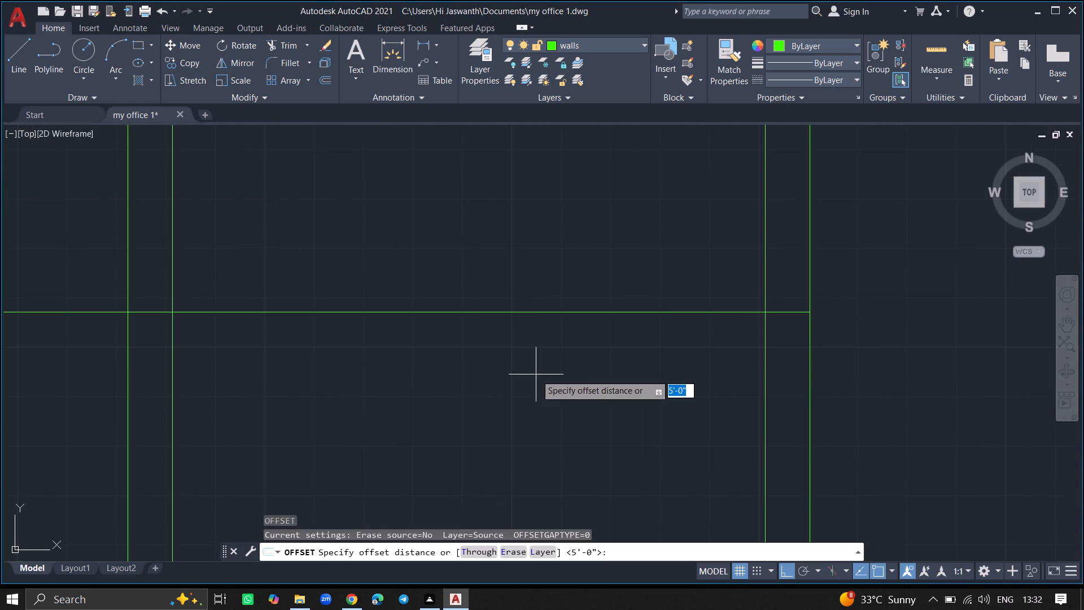
key(9)
key(shift+quotedbl)
key(Return)
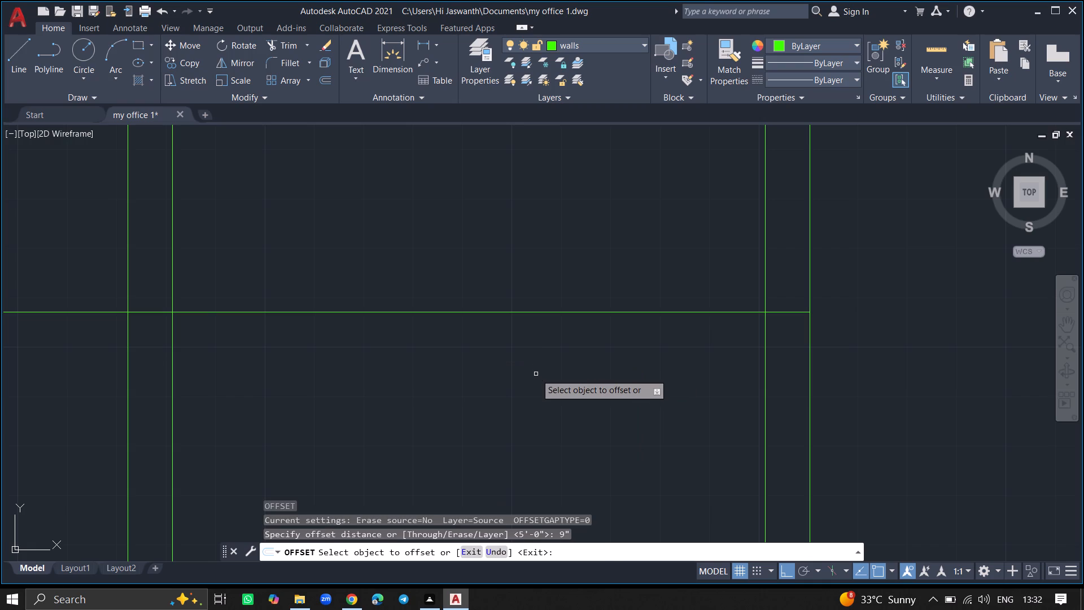
click(514, 312)
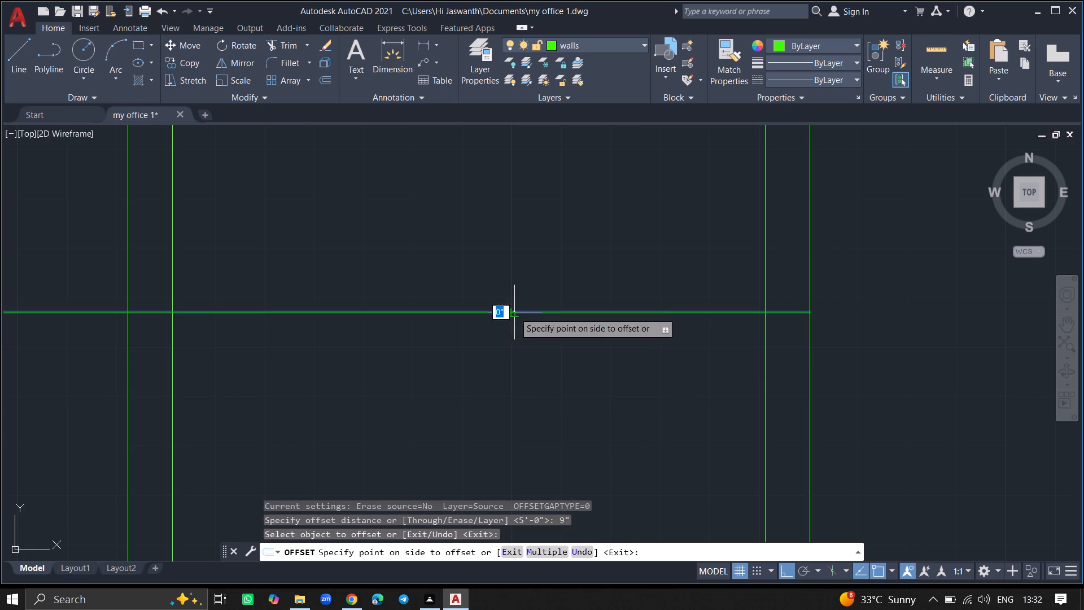
click(524, 359)
key(Return)
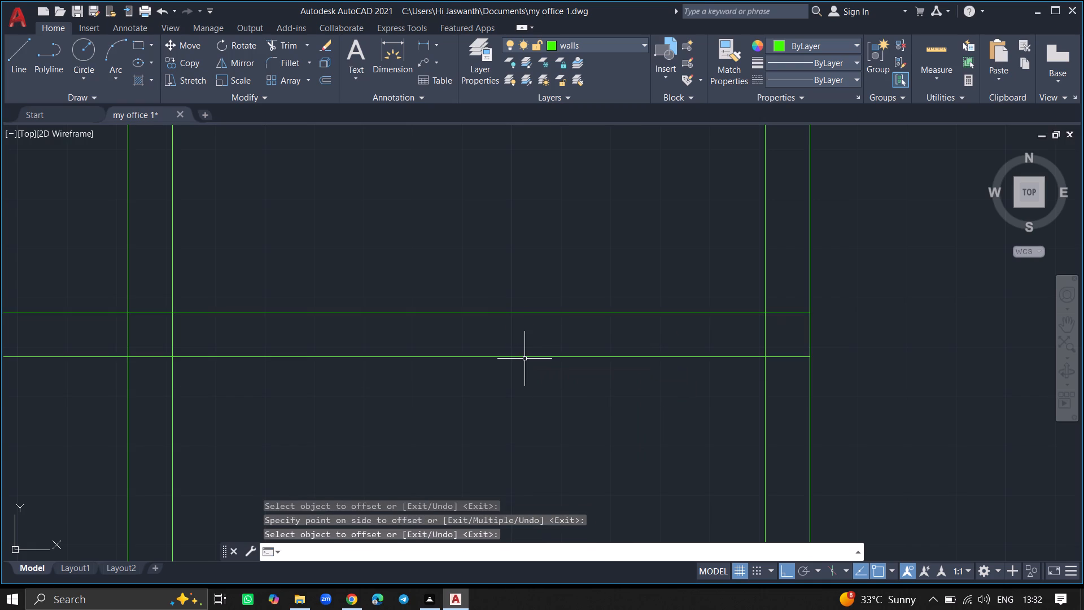
Trim both lines of the new horizontal wall from the central space through the left outer wall, keeping only the part in the right-hand room.
ctrl+scroll(524, 359, down, 3)
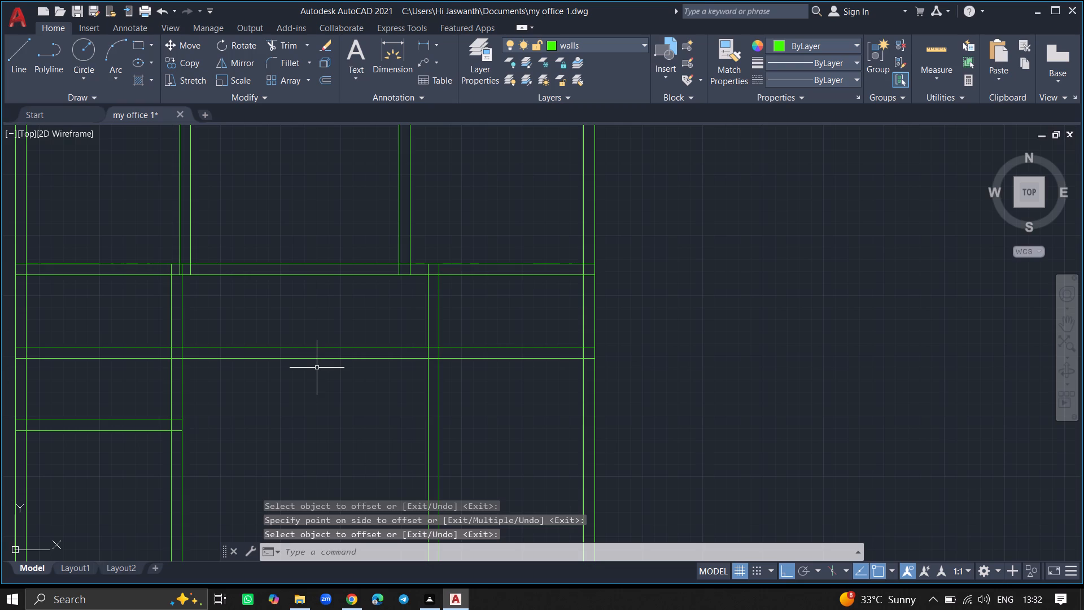
text(trim)
key(Return)
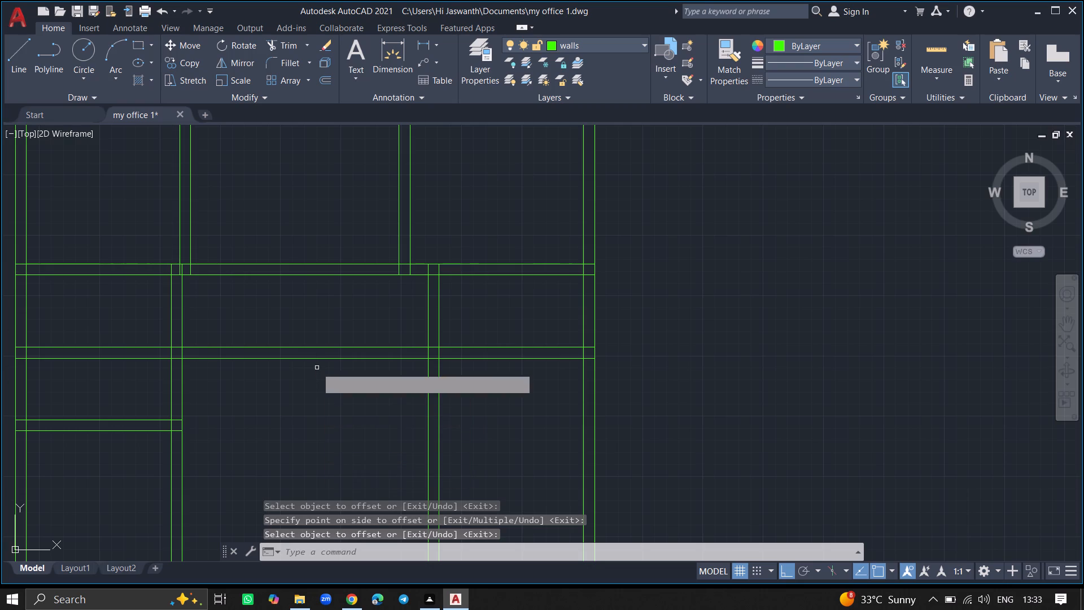
click(317, 359)
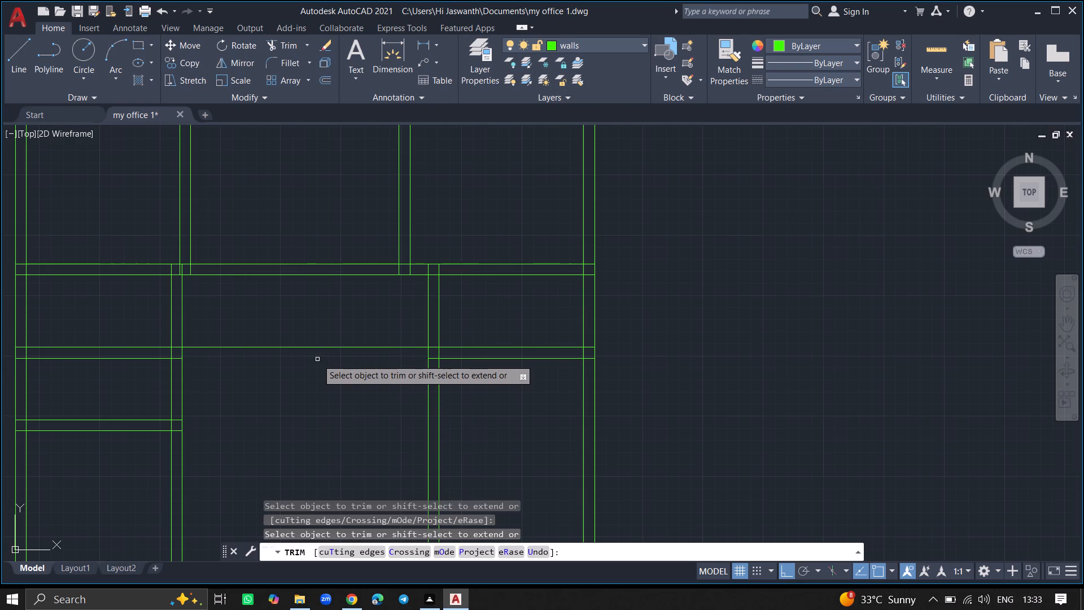
click(318, 348)
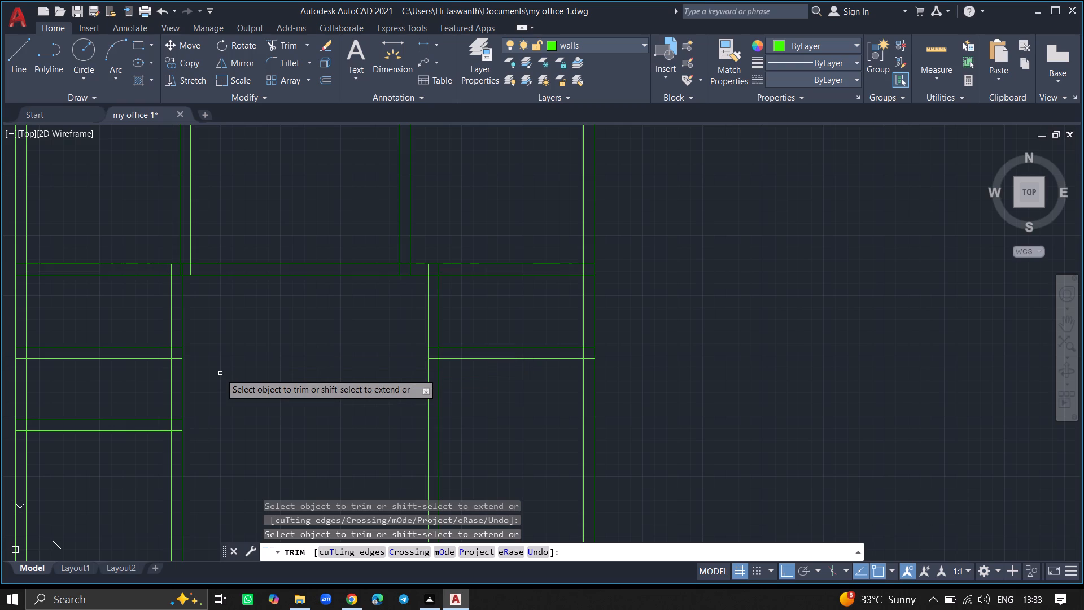
click(178, 360)
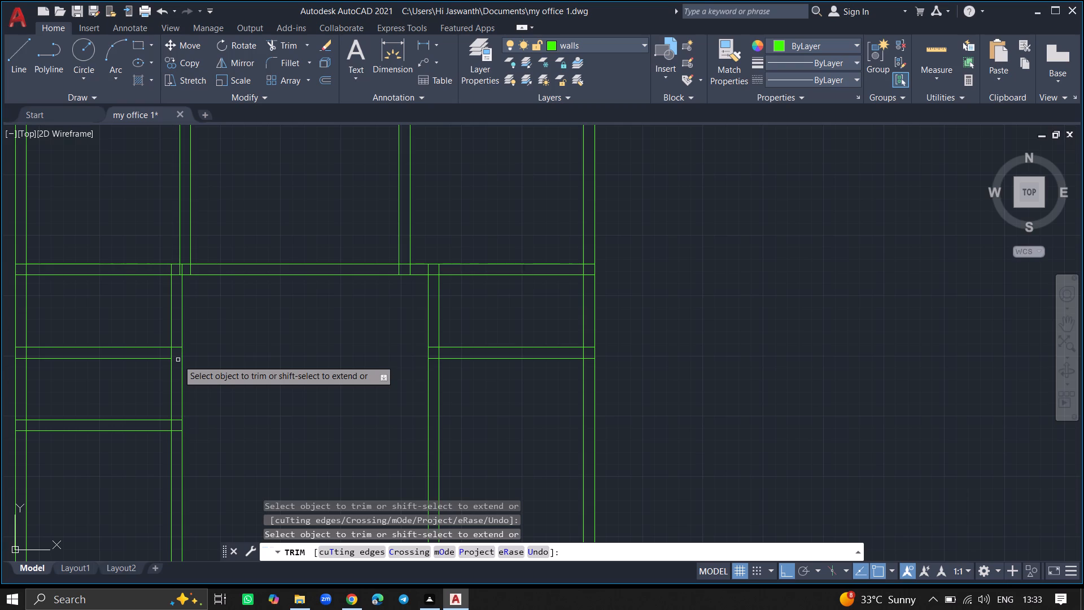
click(177, 348)
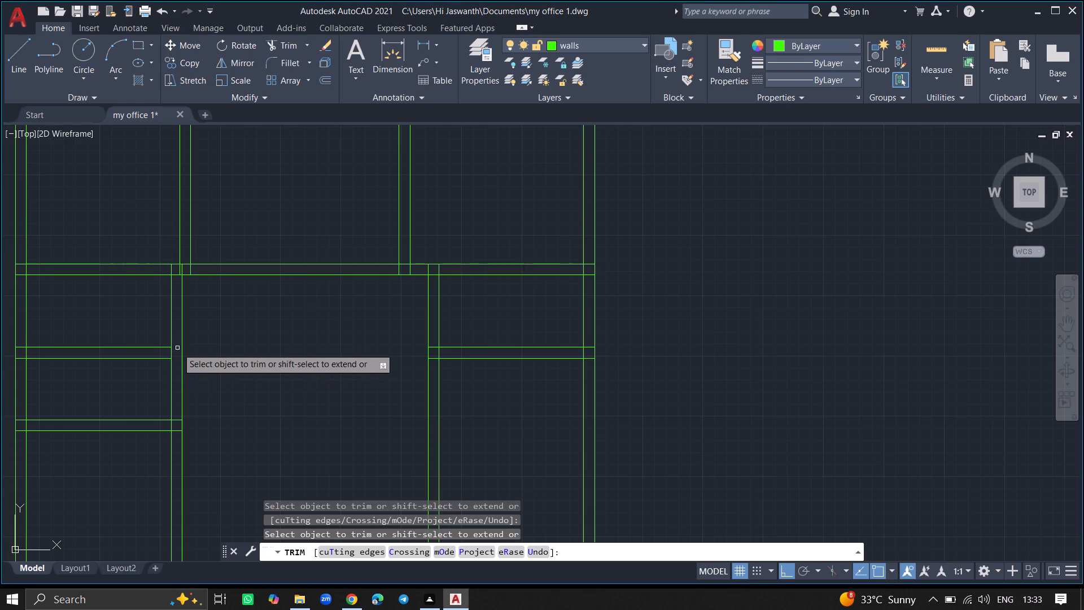
click(158, 348)
click(156, 359)
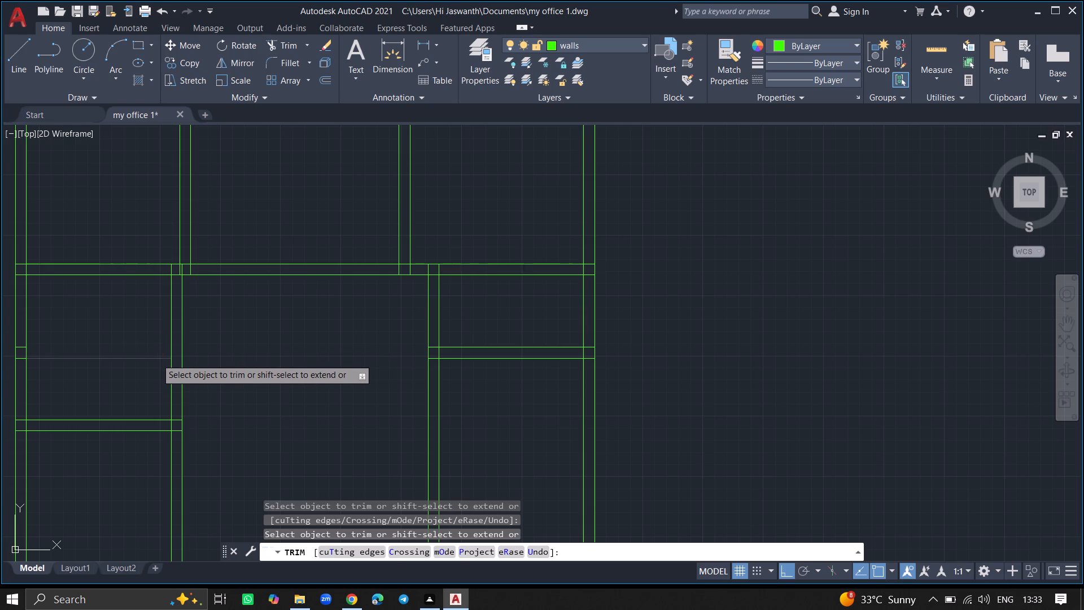
click(23, 359)
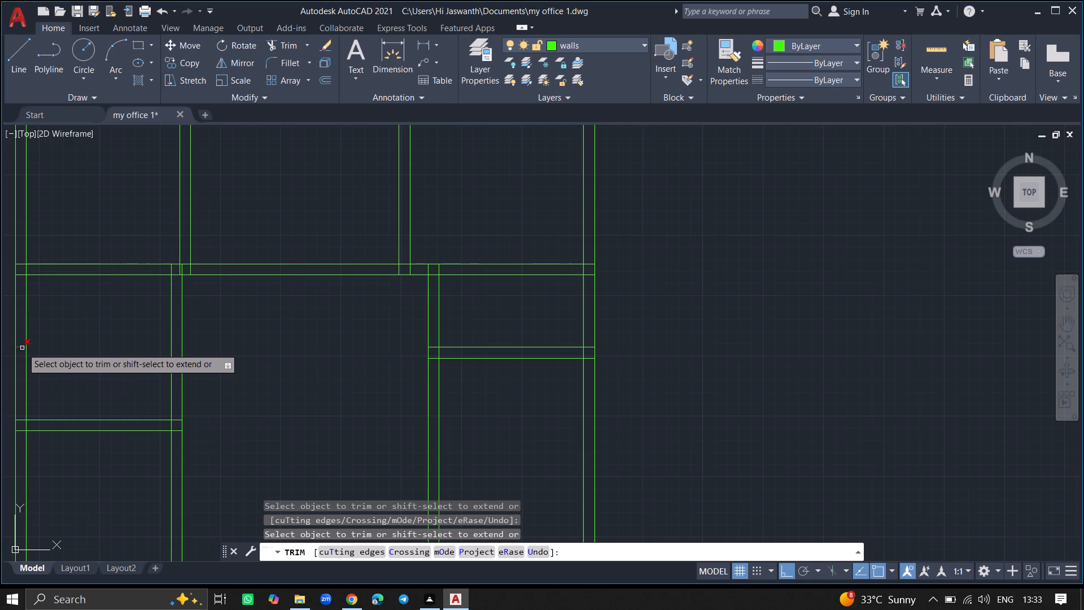
click(22, 348)
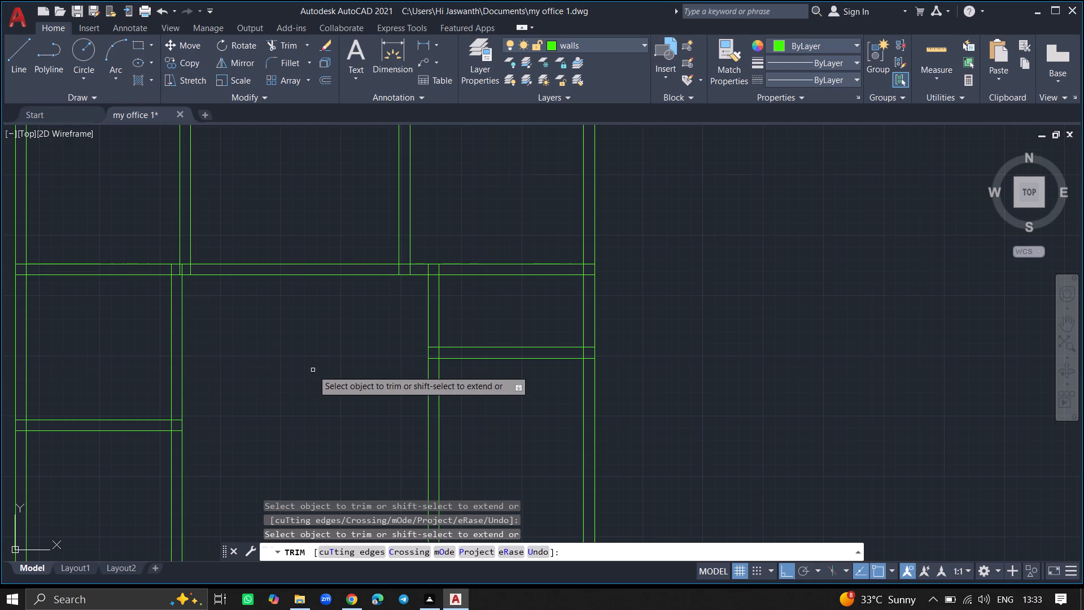
key(Return)
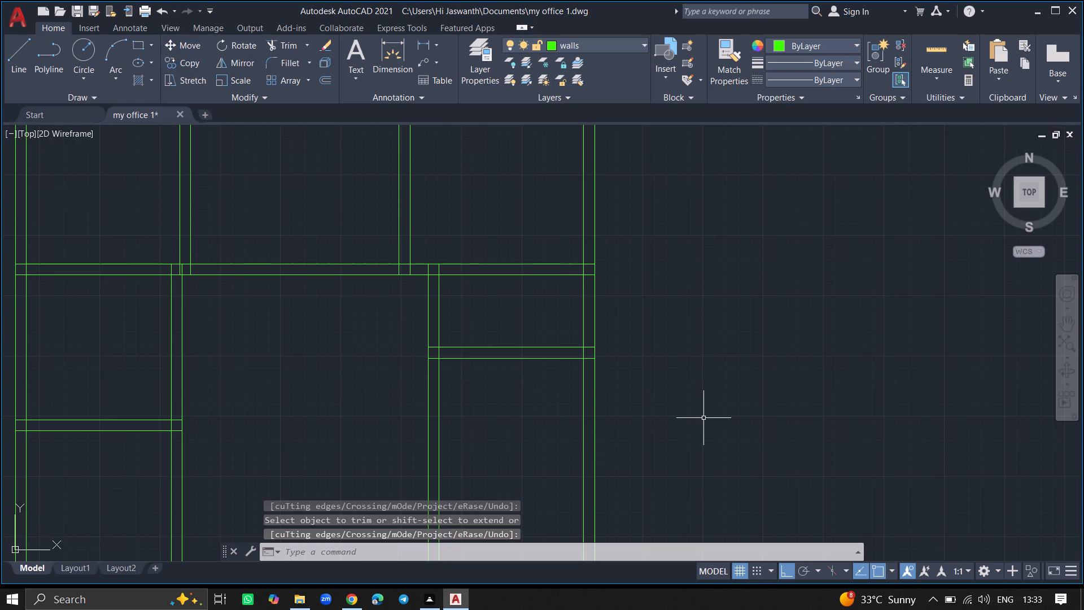
Trim the right outer wall lines and both lines of the right-hand room's left wall below the new horizontal wall.
text(trim)
key(Return)
click(596, 421)
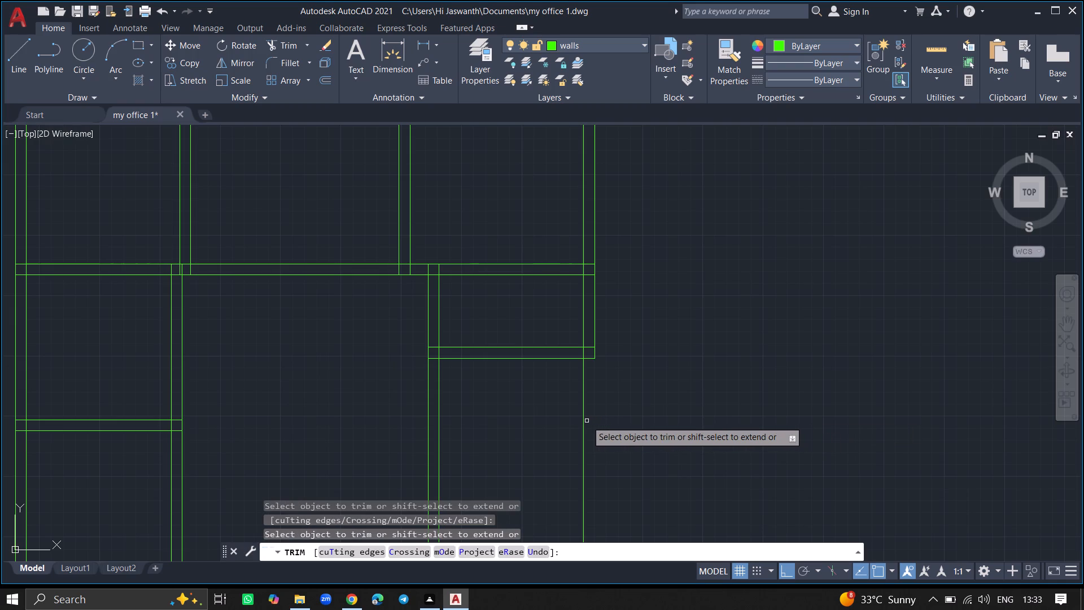
click(583, 421)
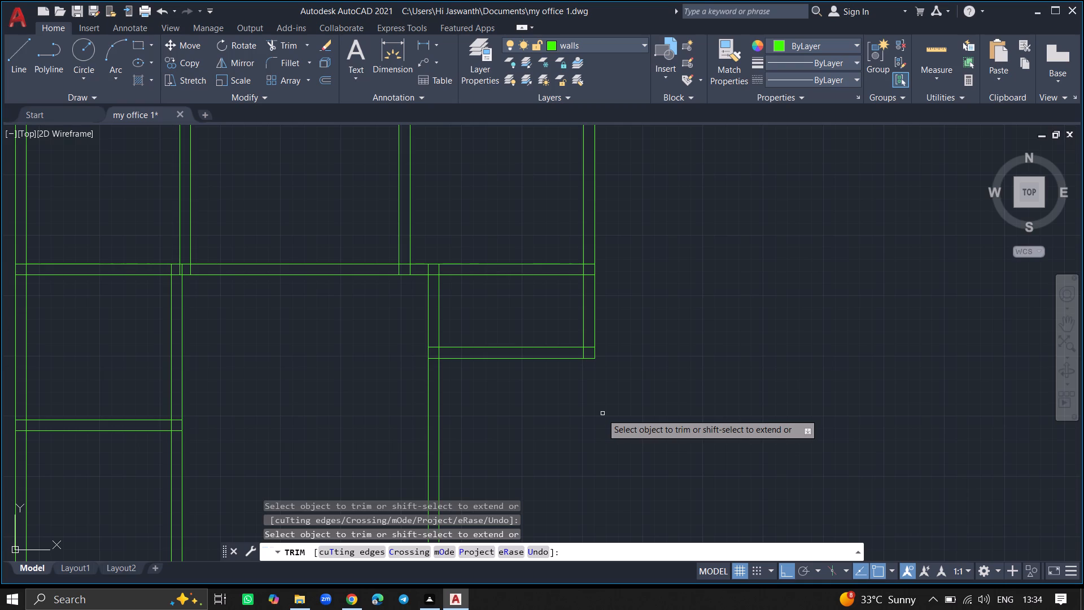
click(429, 442)
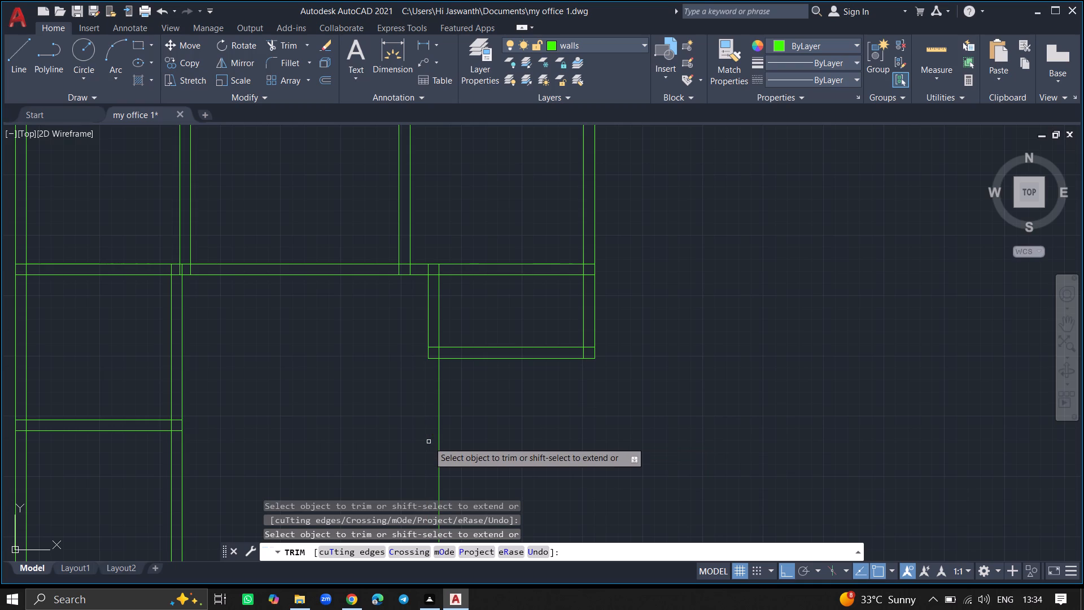
click(442, 442)
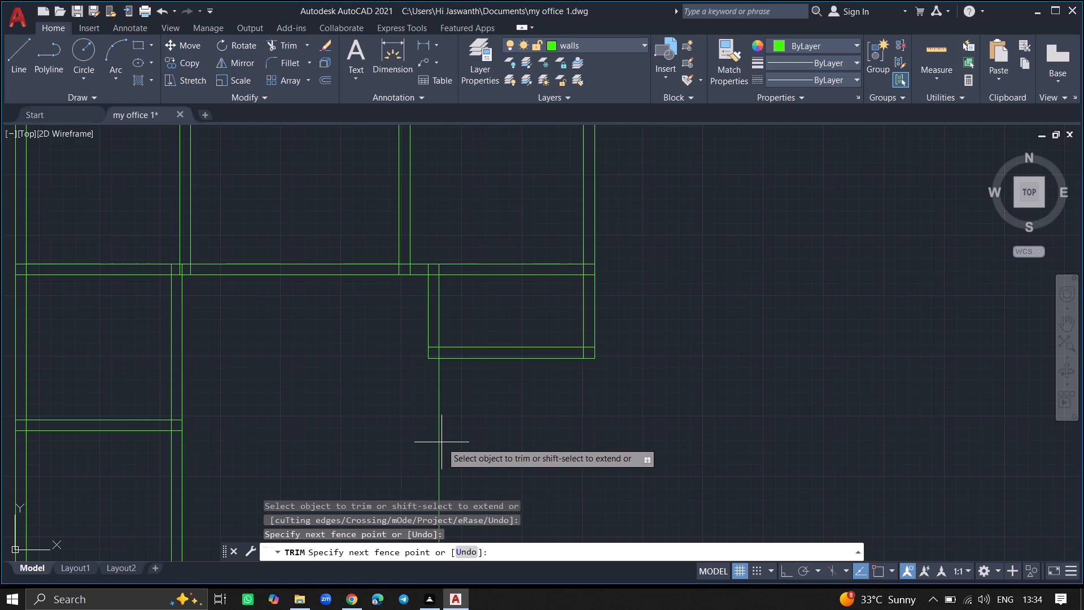
click(435, 442)
key(Return)
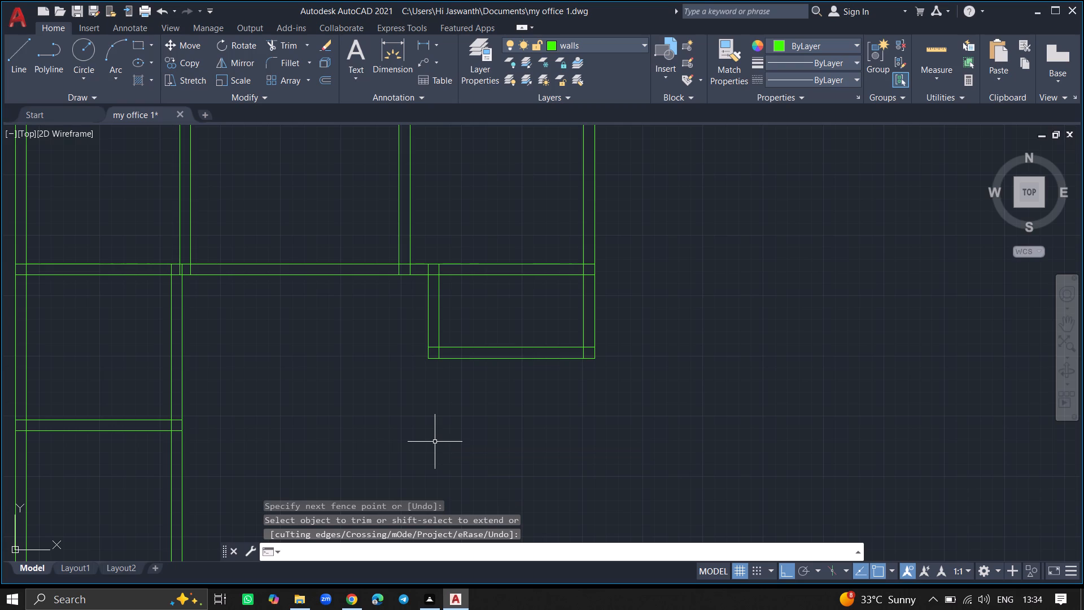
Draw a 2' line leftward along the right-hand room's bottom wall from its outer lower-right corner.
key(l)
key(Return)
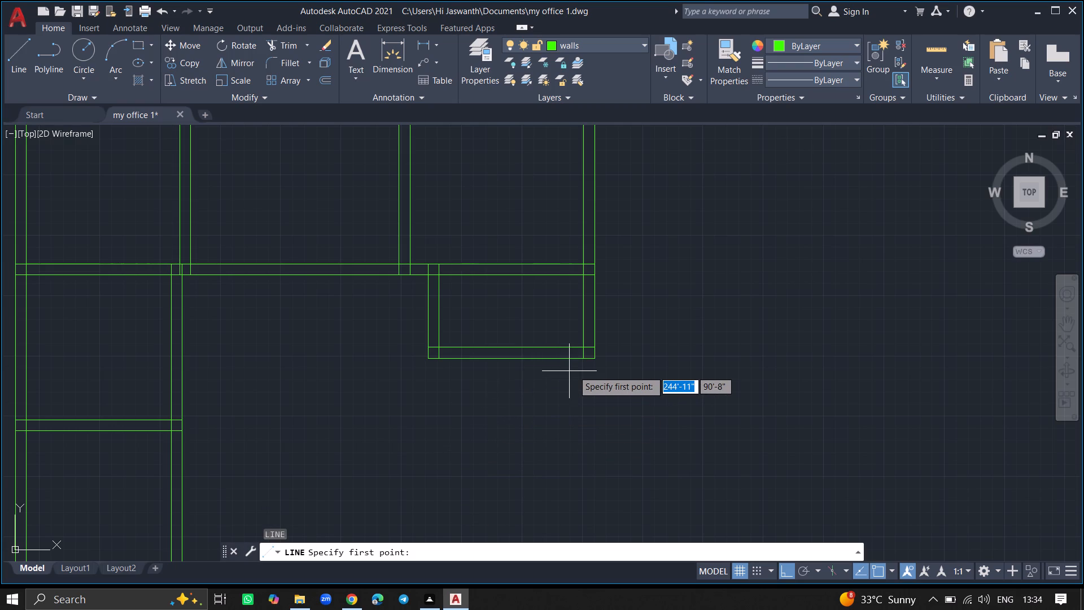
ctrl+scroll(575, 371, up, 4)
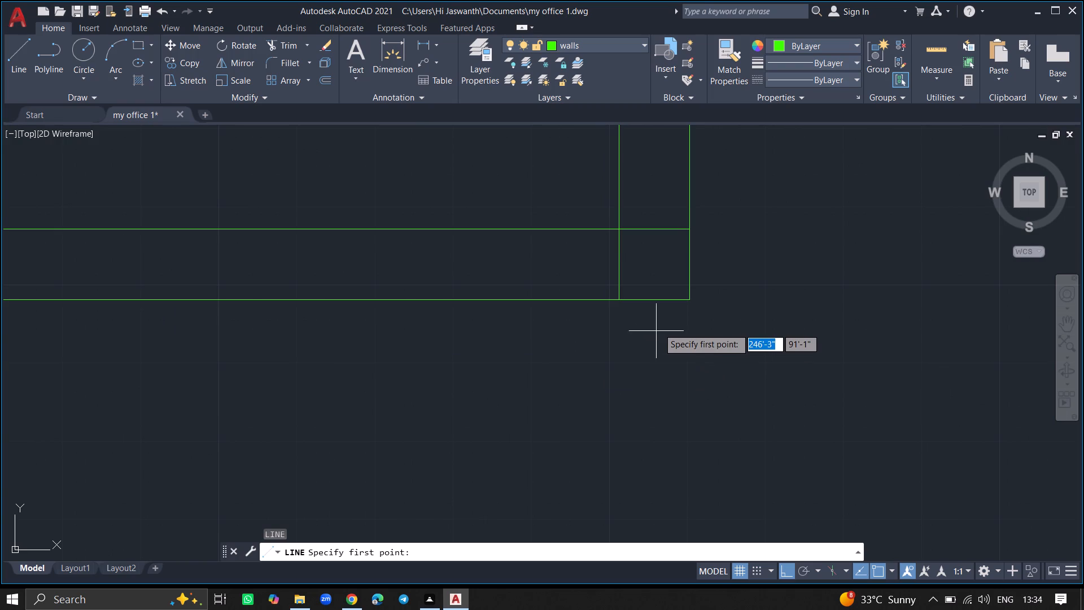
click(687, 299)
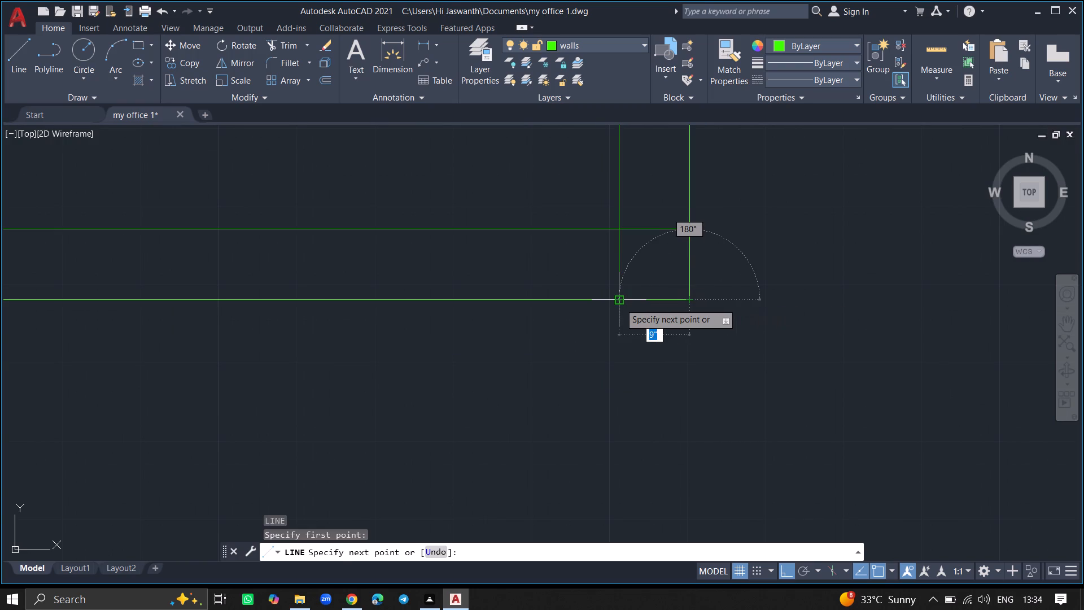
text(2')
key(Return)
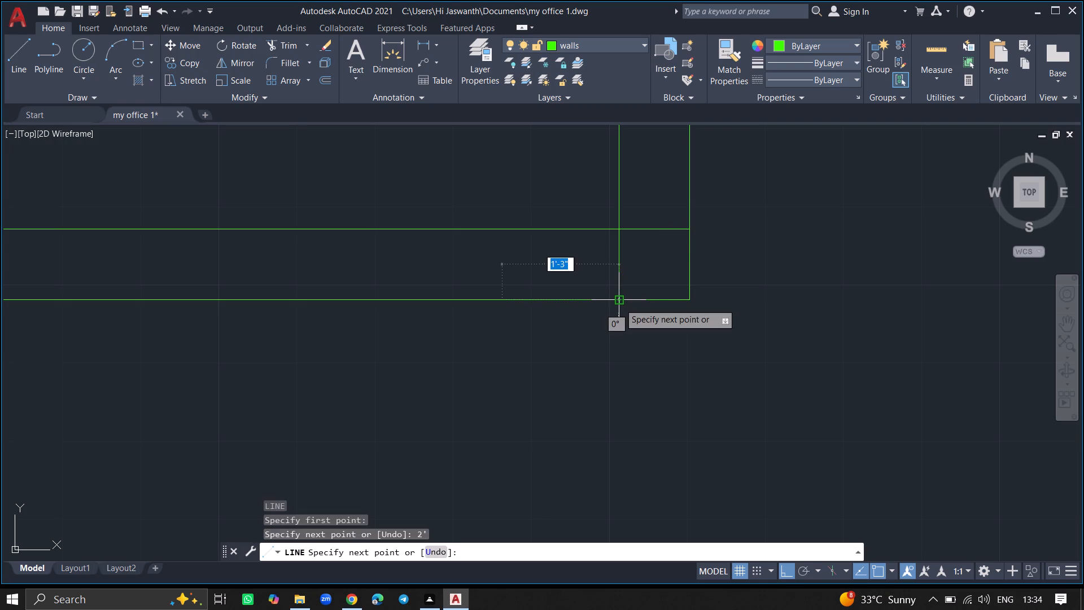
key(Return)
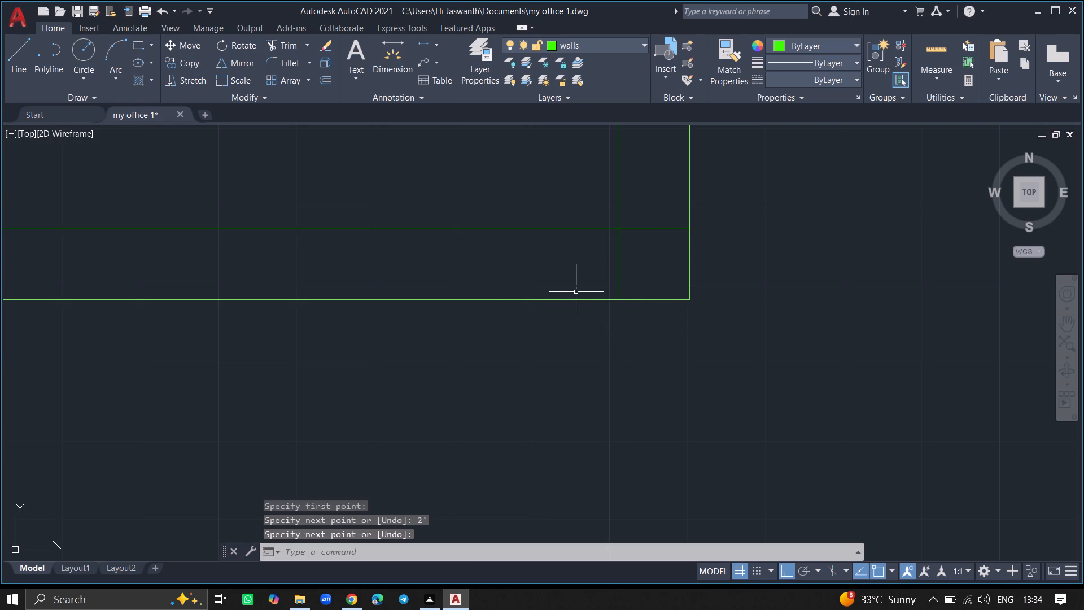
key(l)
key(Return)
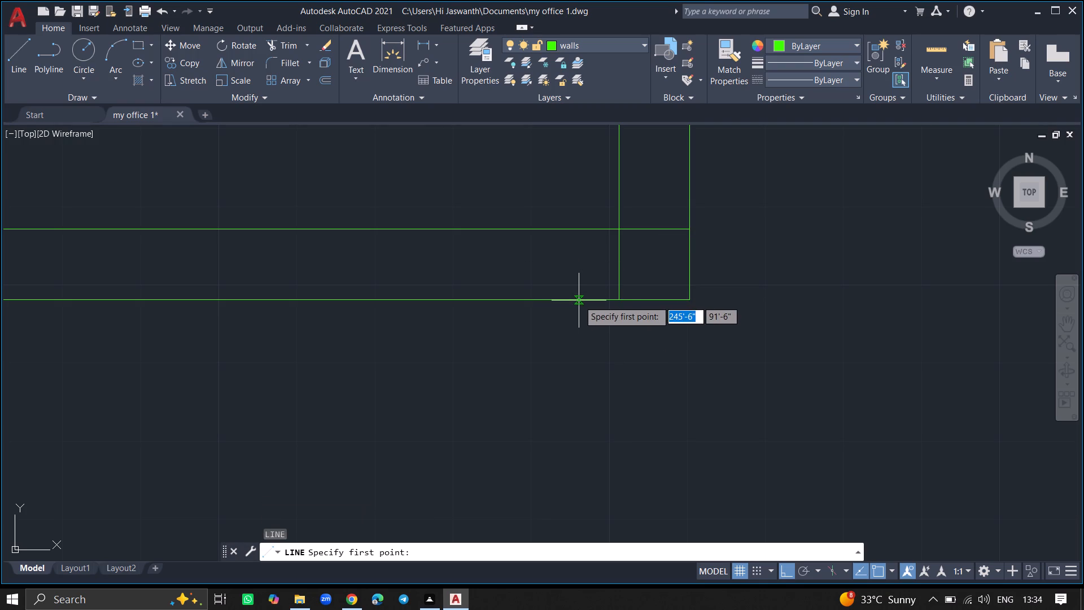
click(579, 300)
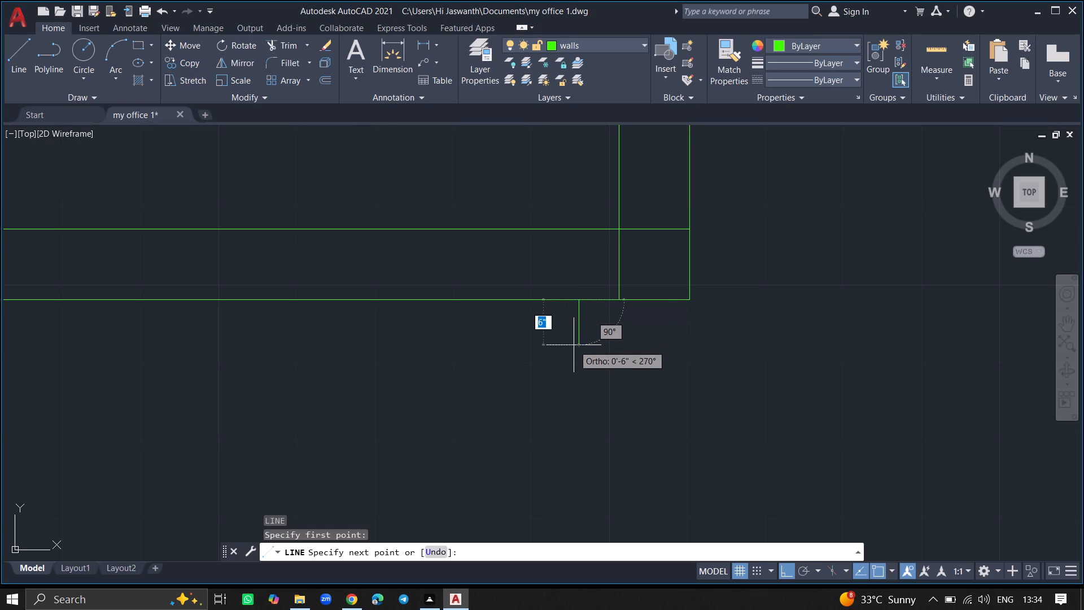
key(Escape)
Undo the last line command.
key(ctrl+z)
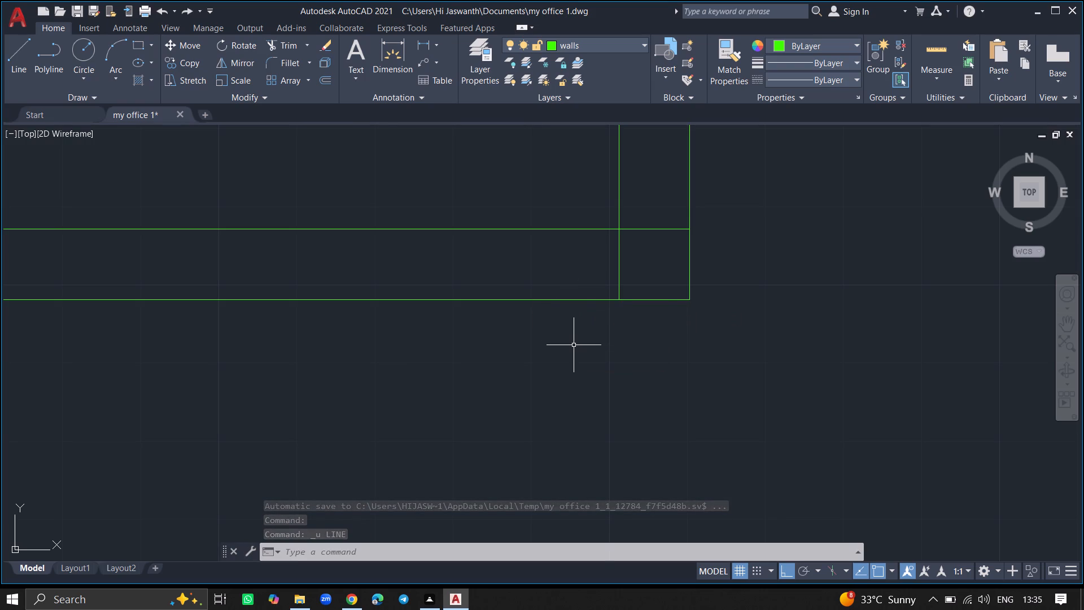
Draw a line from the right-hand room's outer lower-right corner 2' leftward along the bottom wall, continuing about 5' downward.
key(l)
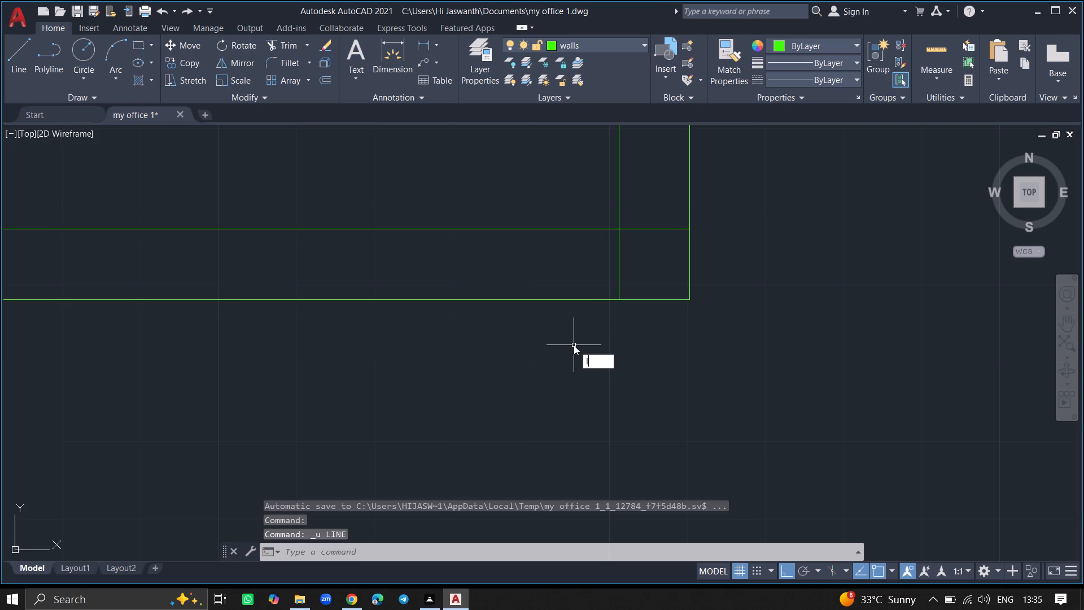
key(Return)
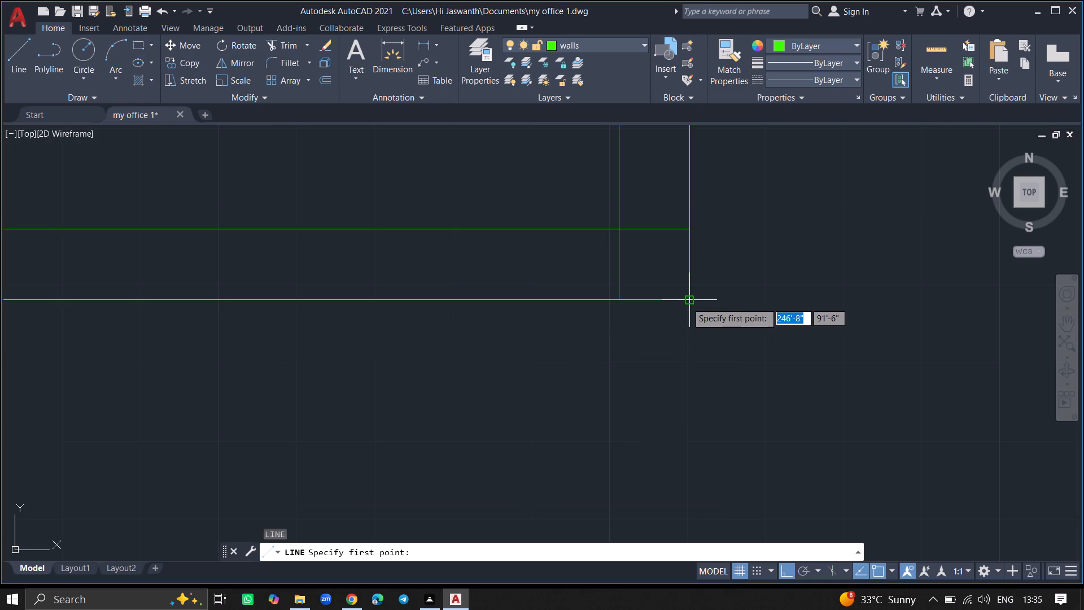
click(691, 299)
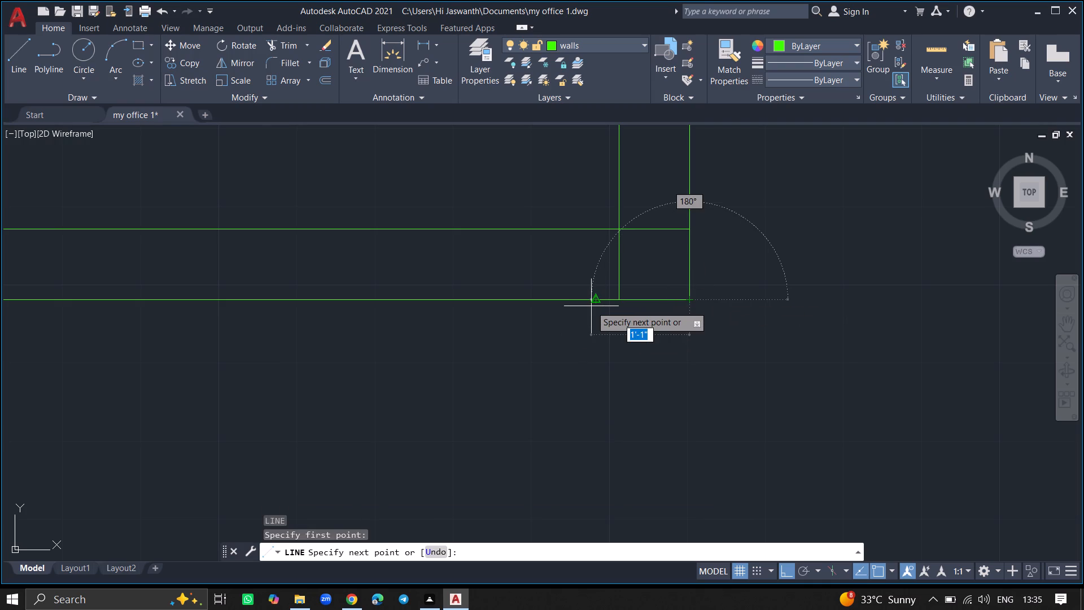
key(2)
key(apostrophe)
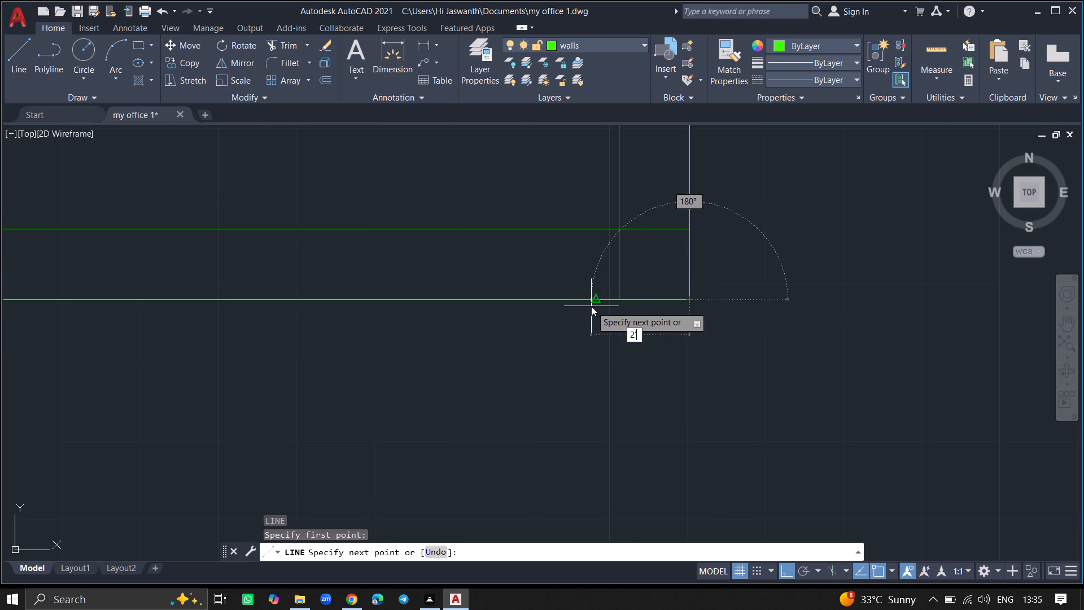
key(Return)
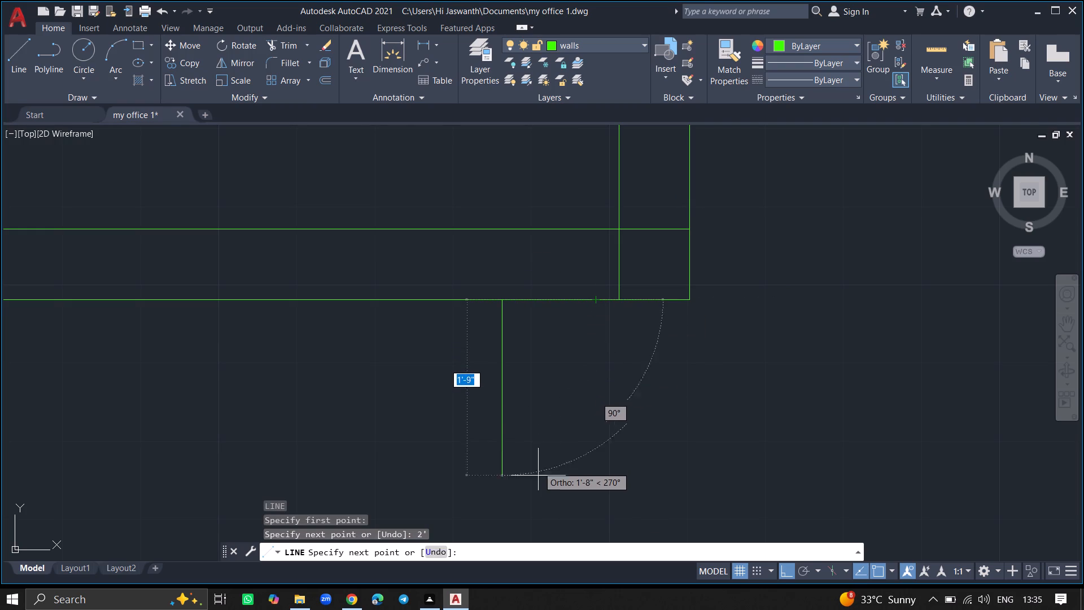
ctrl+scroll(535, 512, down, 7)
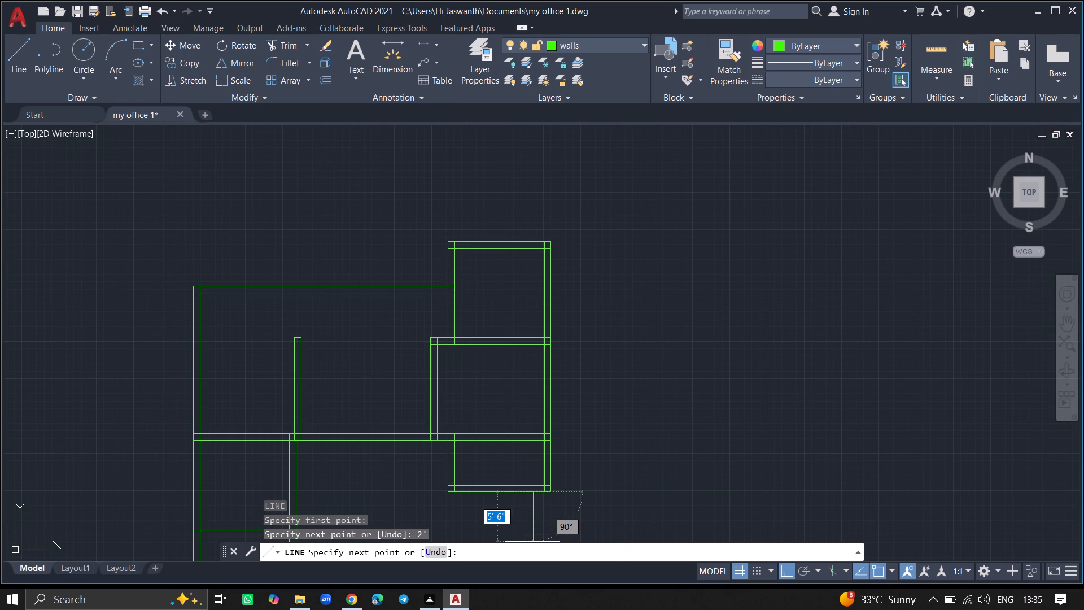
click(540, 538)
key(Return)
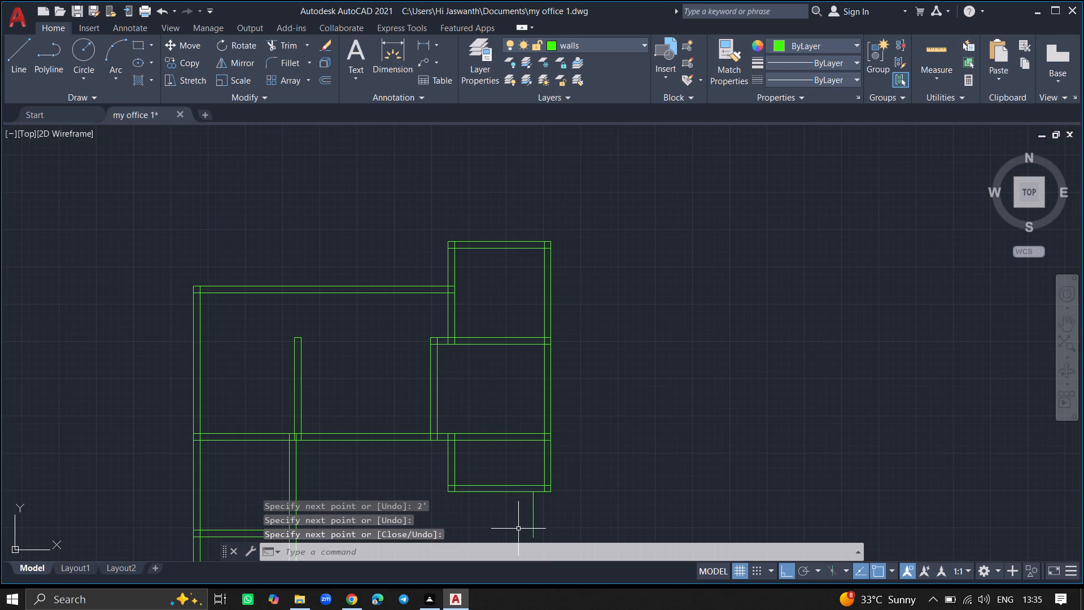
Draw another vertical line straight down from the lower end of the line below the right-hand room.
ctrl+scroll(518, 520, down, 2)
ctrl+scroll(524, 538, up, 6)
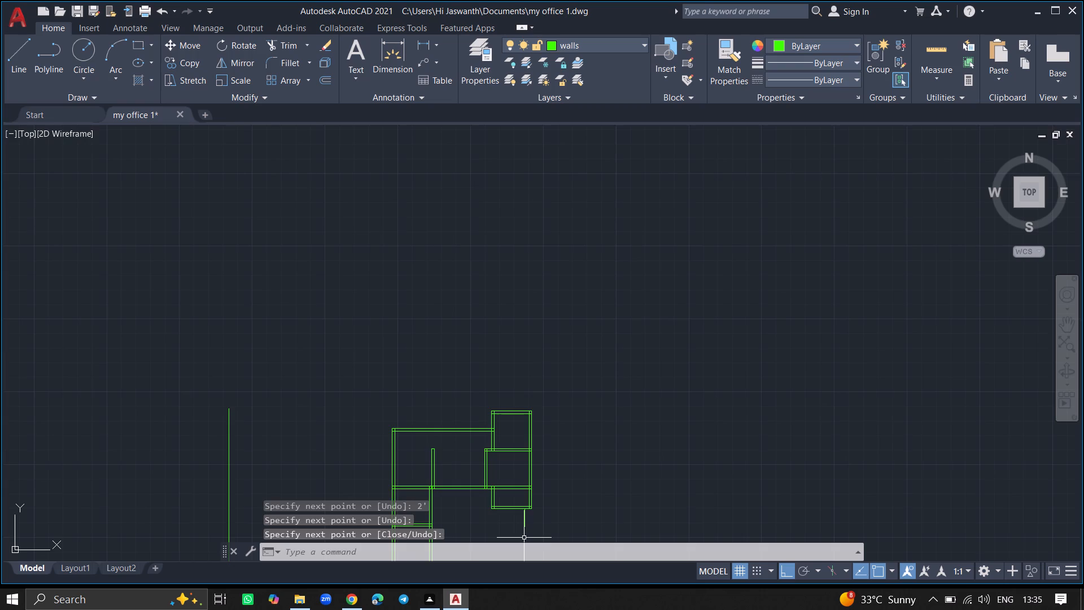
ctrl+scroll(524, 538, up, 1)
ctrl+scroll(521, 493, down, 3)
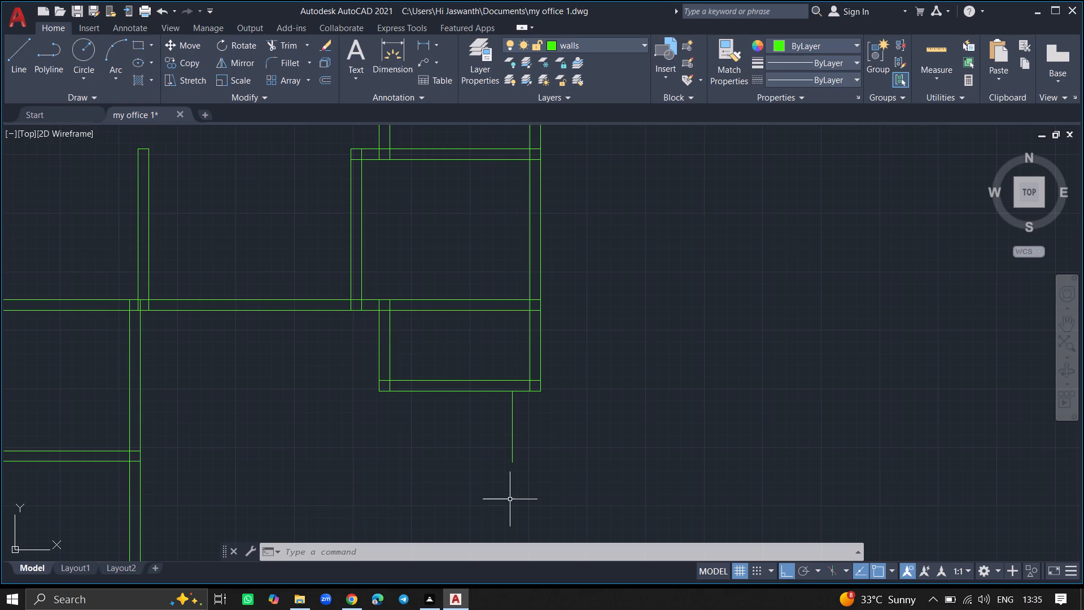
key(l)
key(Return)
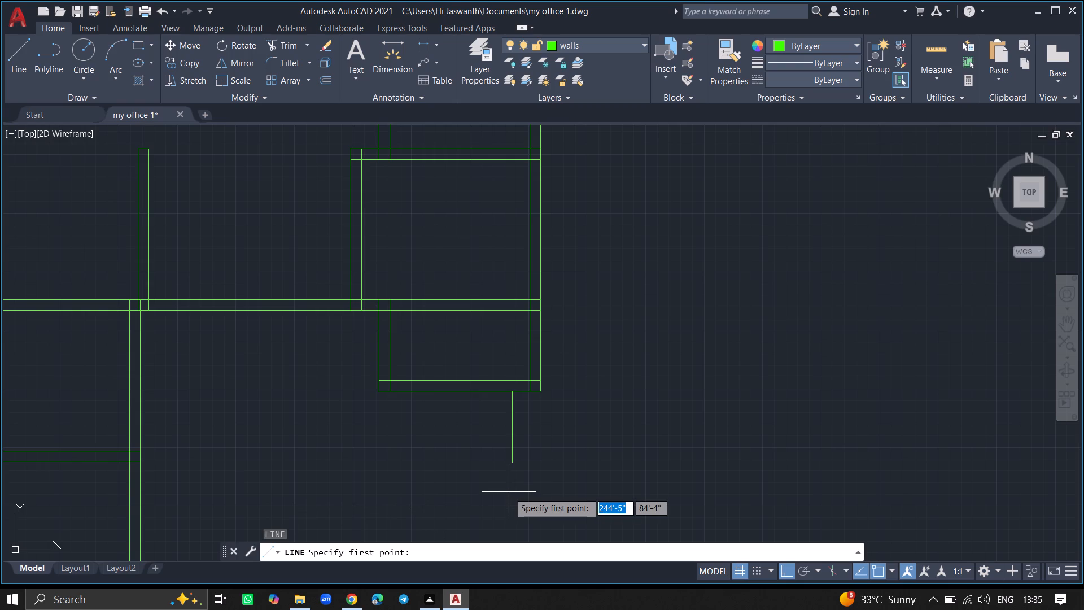
click(514, 459)
click(517, 528)
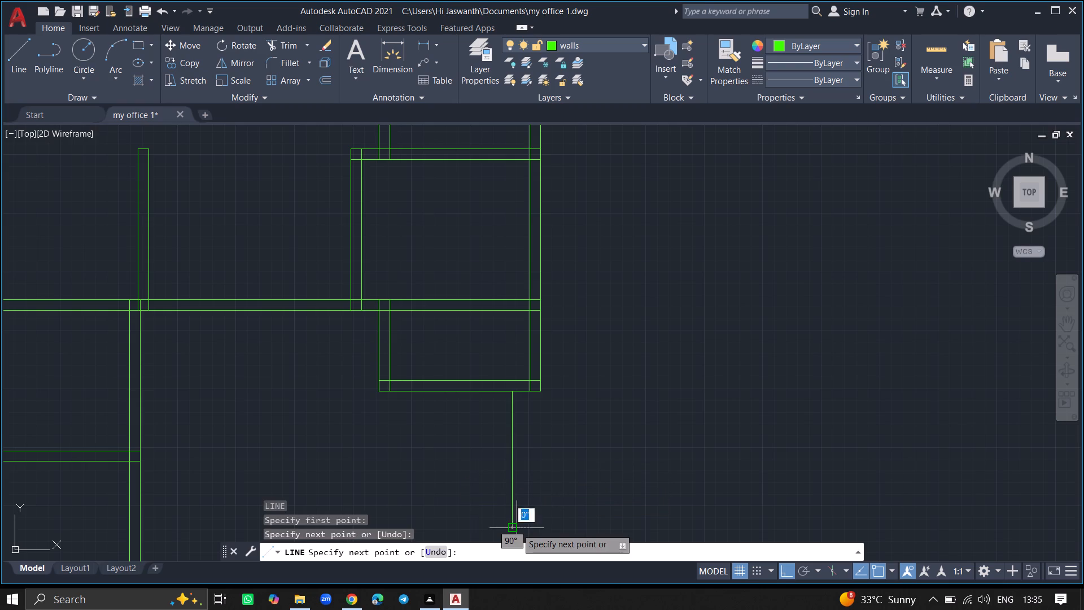
key(Return)
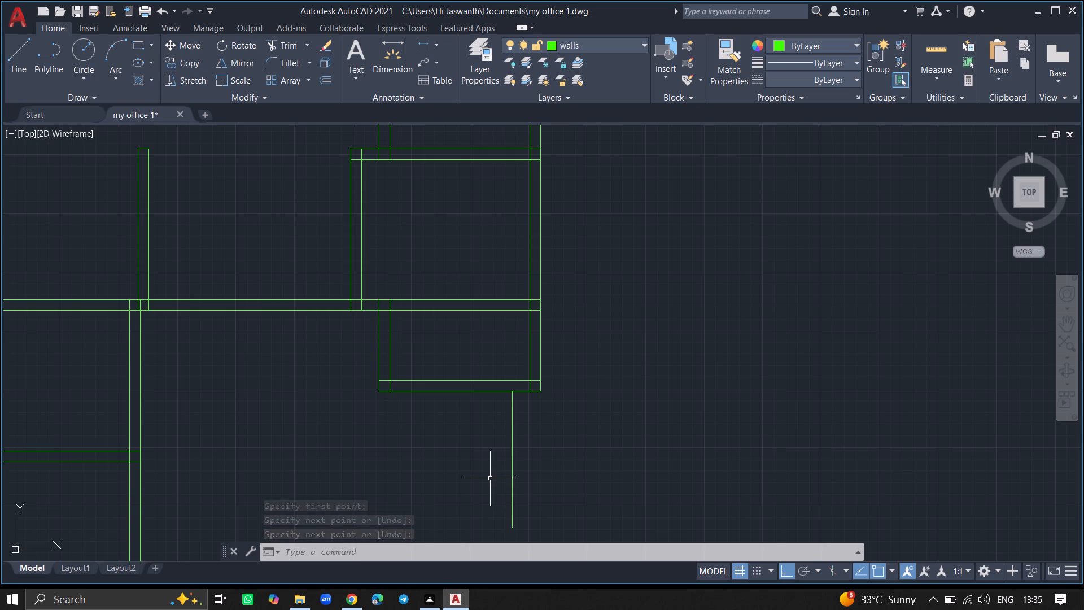
Offset both vertical line segments below the right-hand room 9" to the left to form a wall.
text(off)
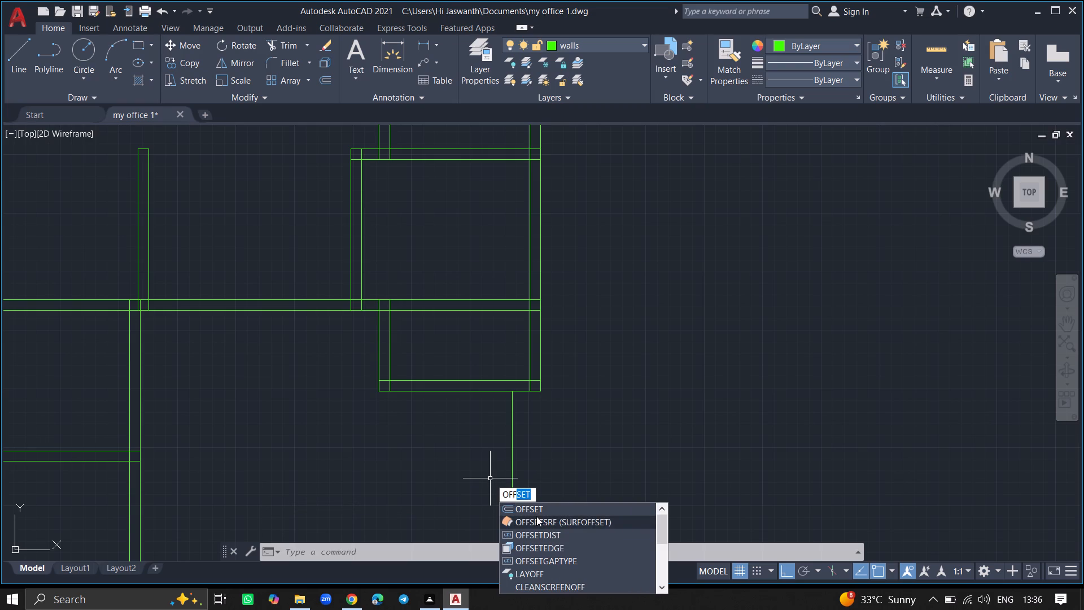
click(536, 506)
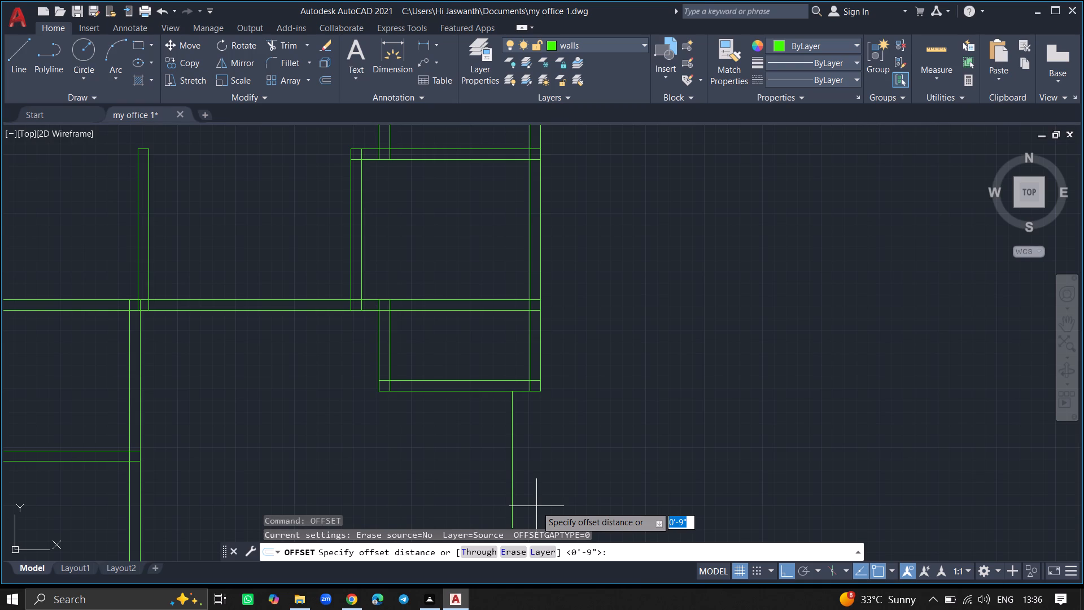
key(Return)
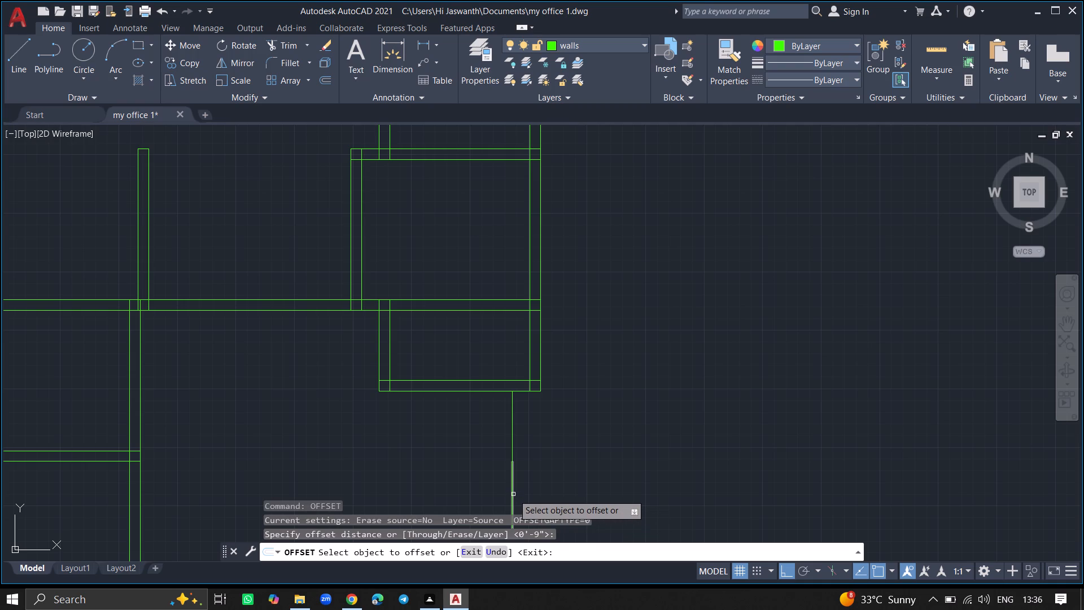
drag(513, 449, 478, 450)
click(478, 450)
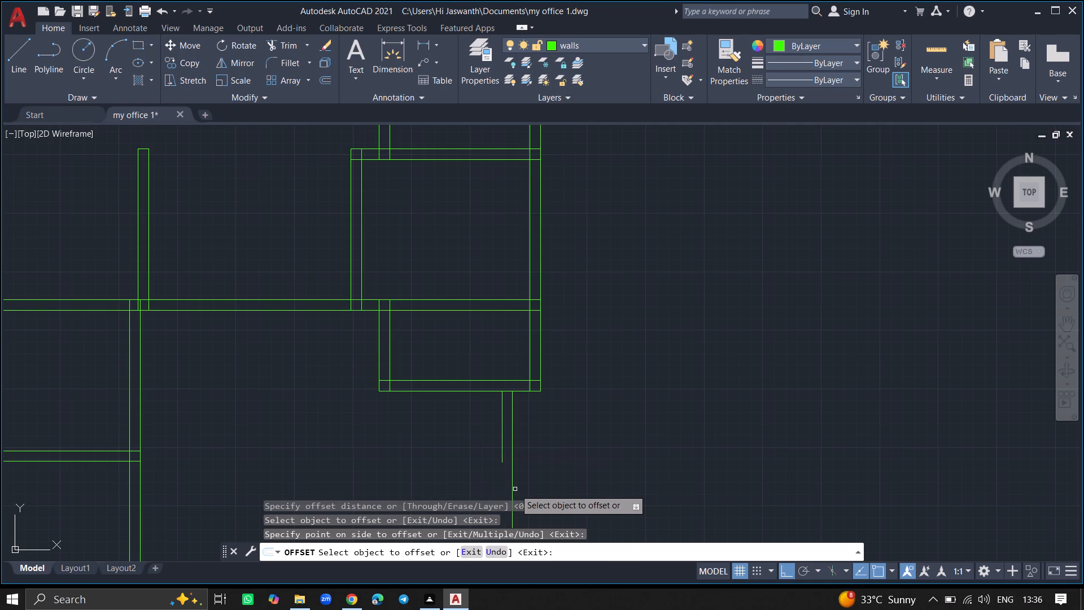
click(510, 487)
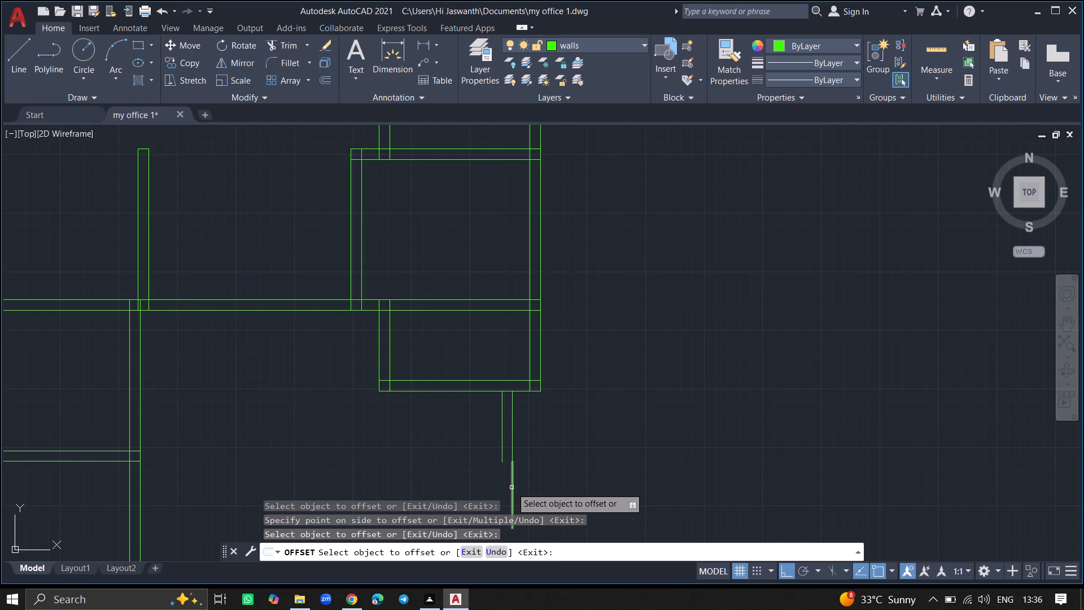
drag(512, 487, 498, 485)
click(498, 485)
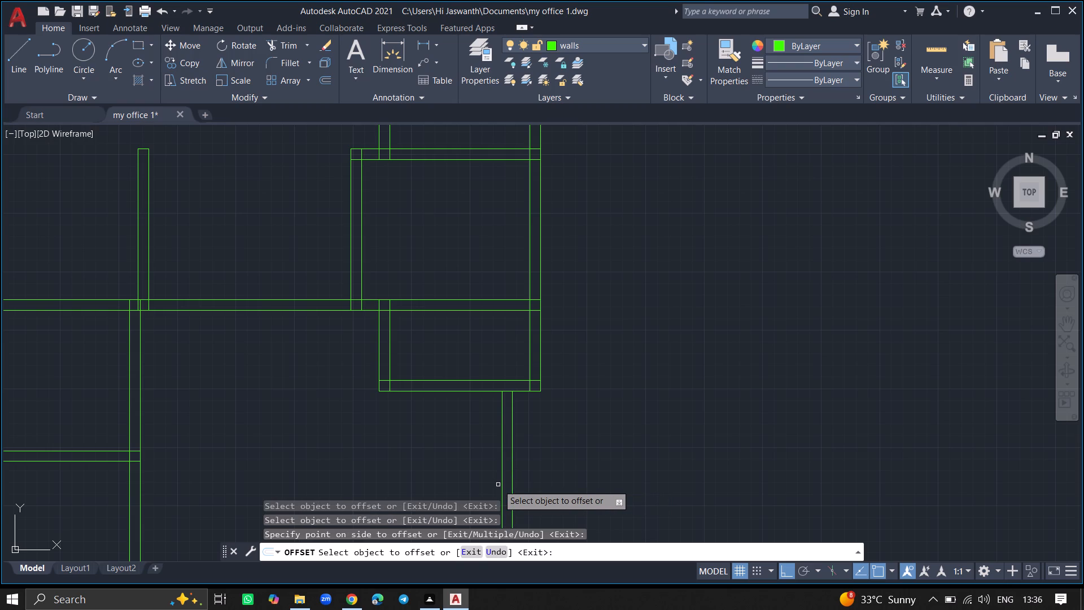
ctrl+scroll(498, 477, up, 4)
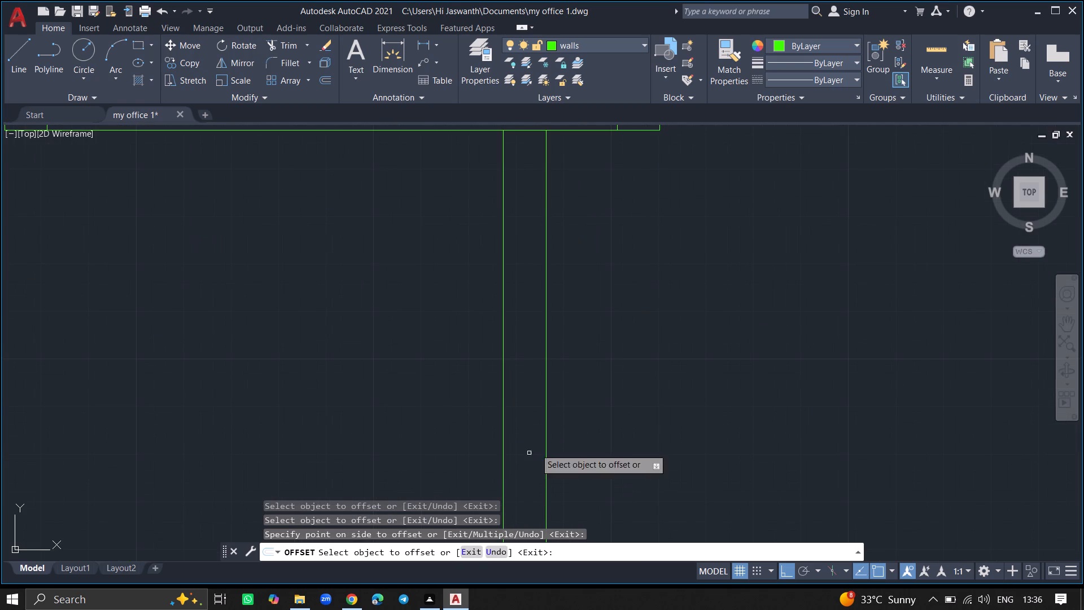
key(Return)
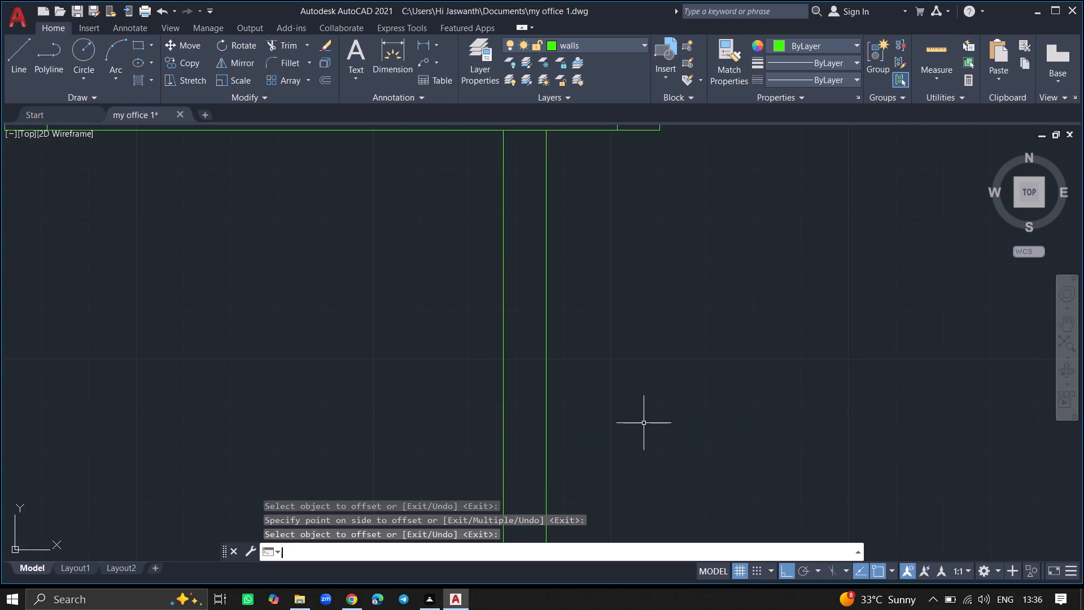
ctrl+scroll(644, 423, down, 1)
key(Return)
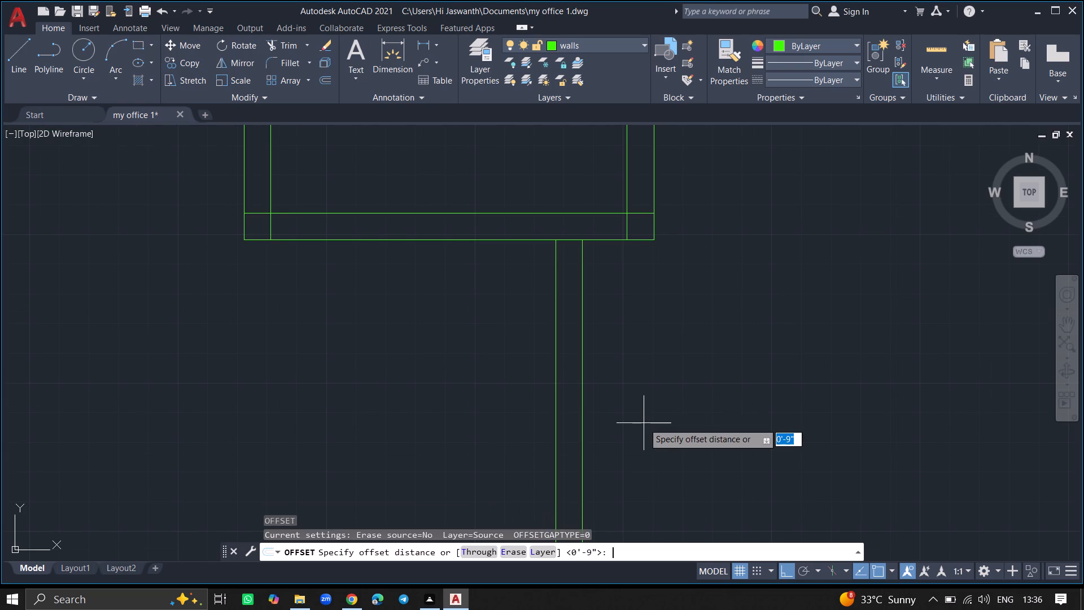
key(Escape)
Offset the upper segment of the new vertical wall's left line 8' to the left.
ctrl+scroll(644, 423, down, 3)
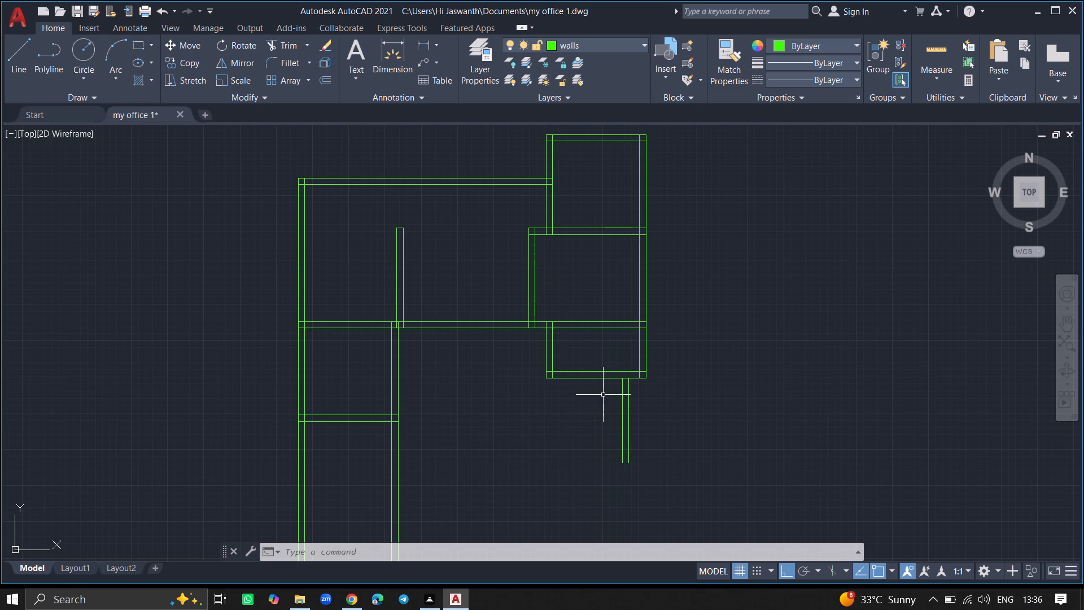
ctrl+scroll(603, 395, up, 1)
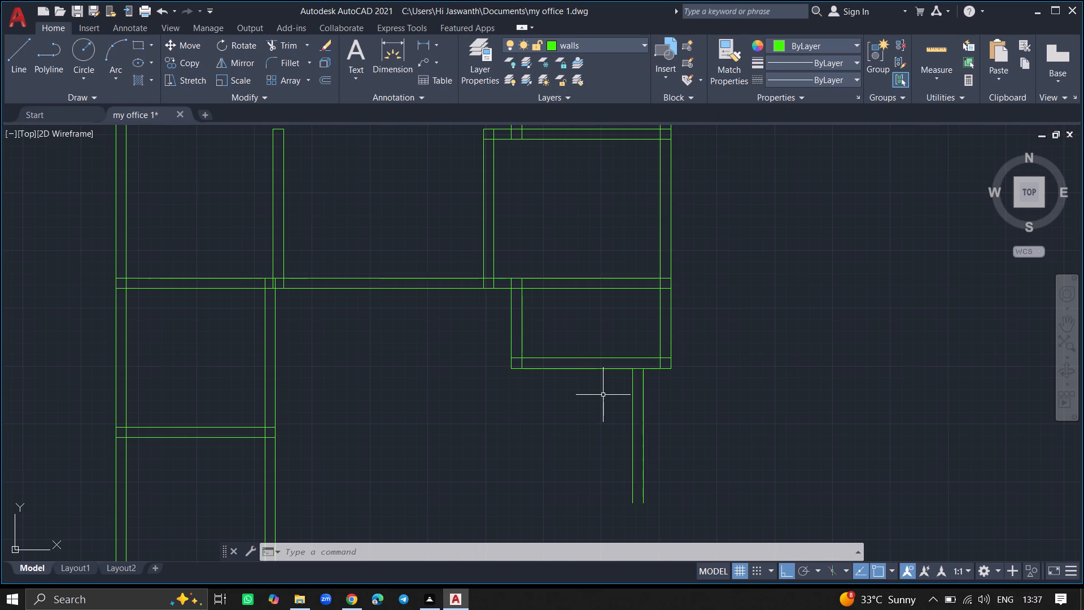
key(o)
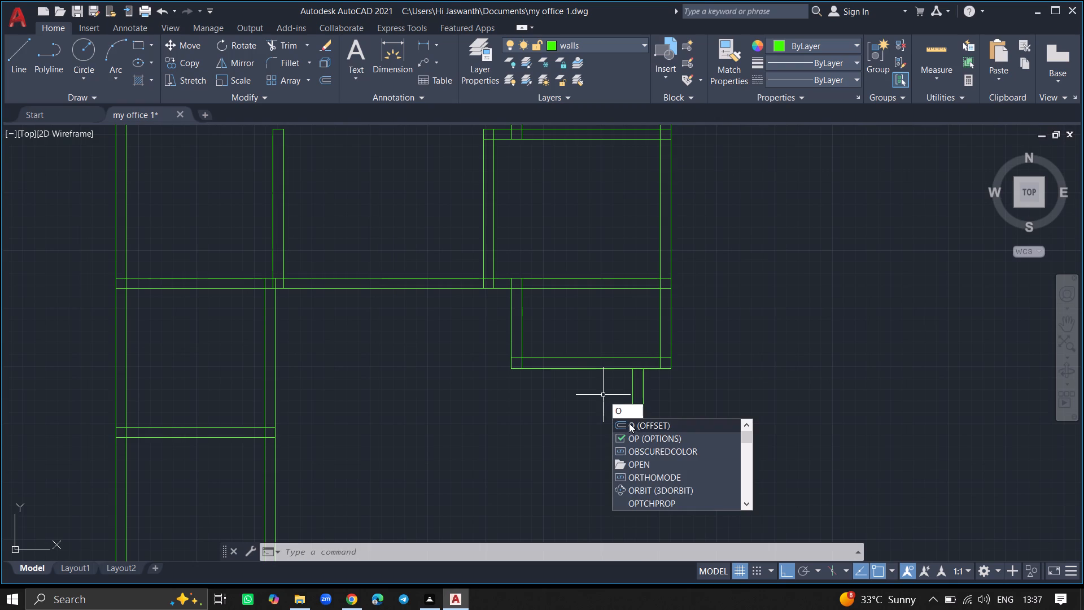
click(629, 425)
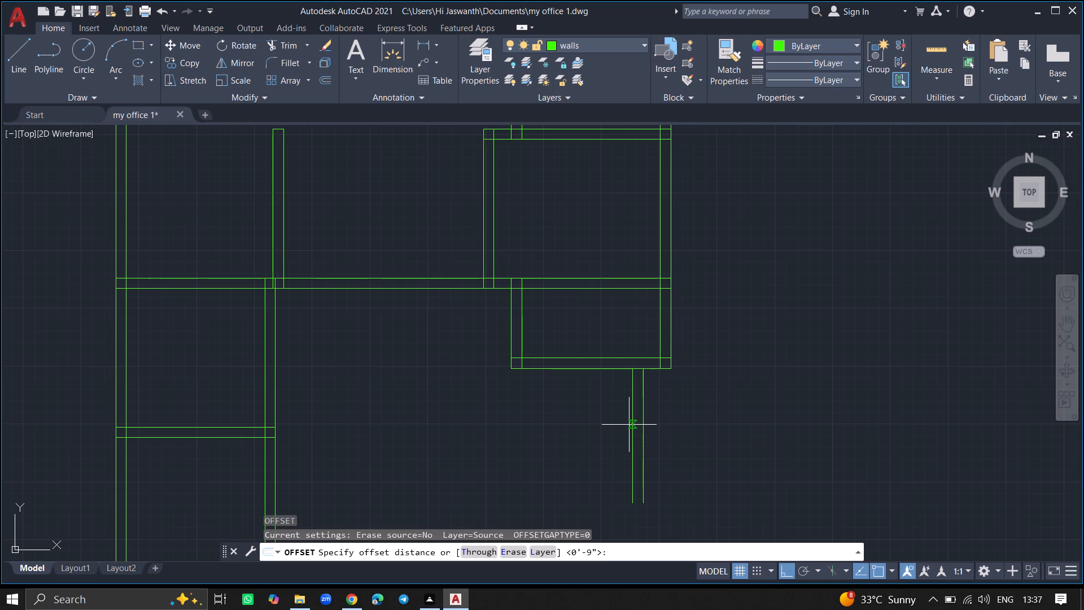
text(8')
key(Return)
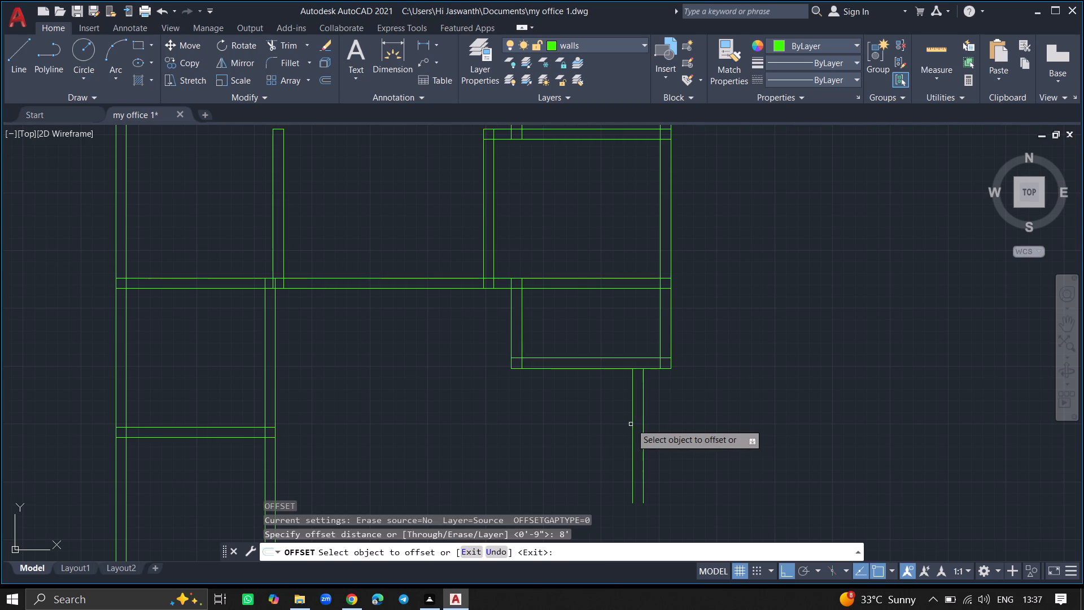
click(633, 424)
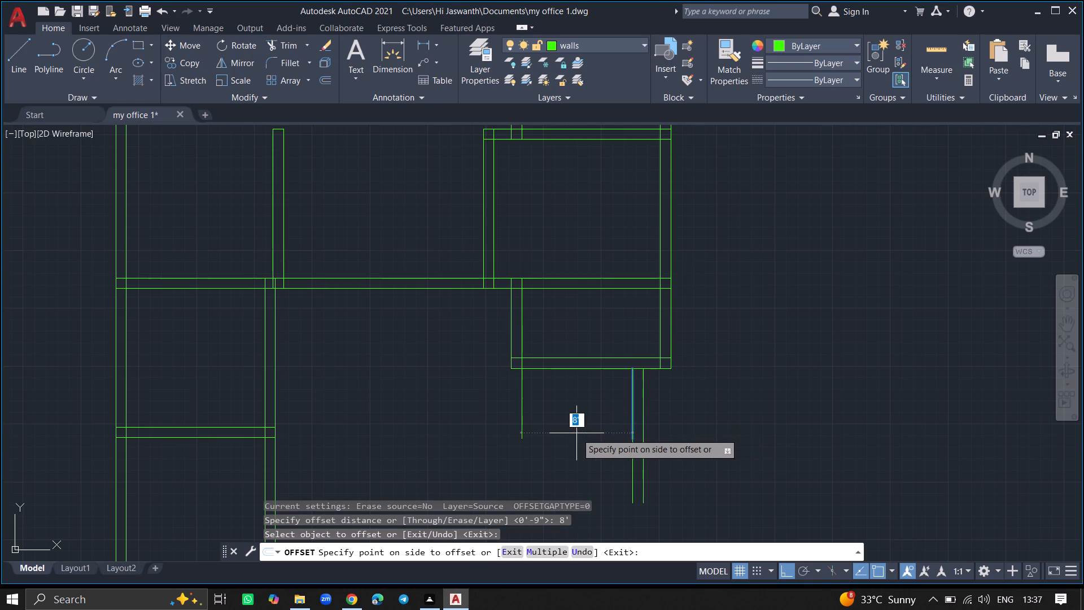
click(576, 433)
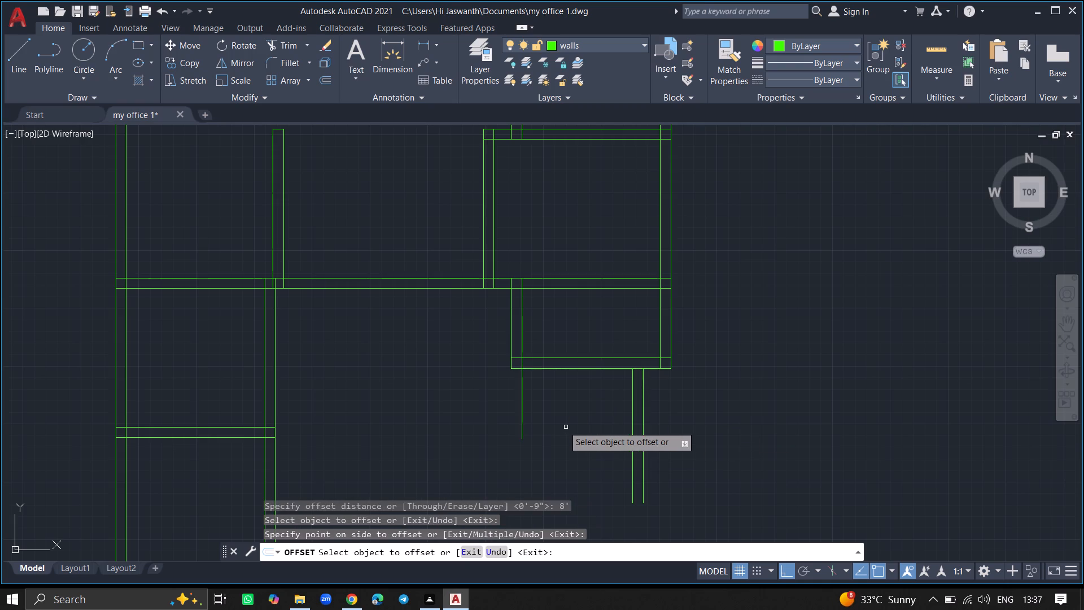
key(Return)
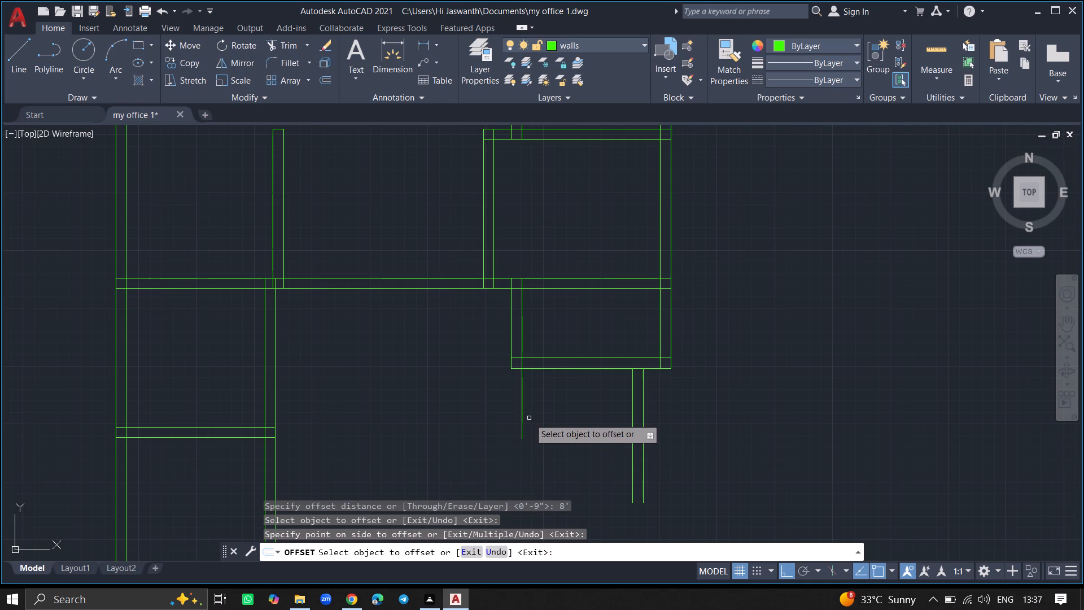
Draw a line about 2'-6" straight down from the lower end of the new vertical wall's left line.
ctrl+scroll(548, 427, down, 2)
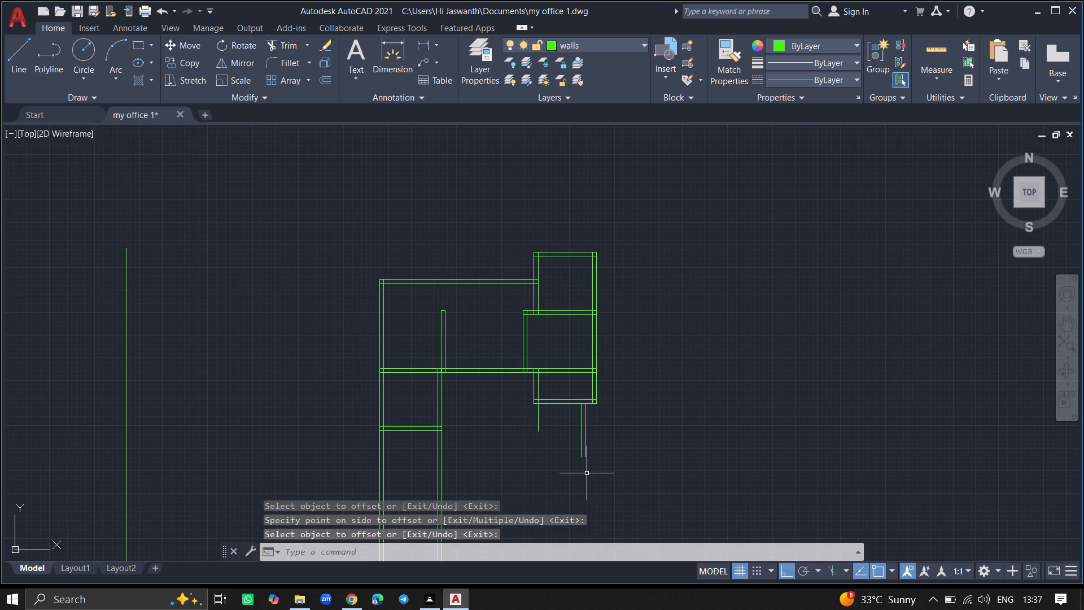
ctrl+scroll(580, 460, up, 5)
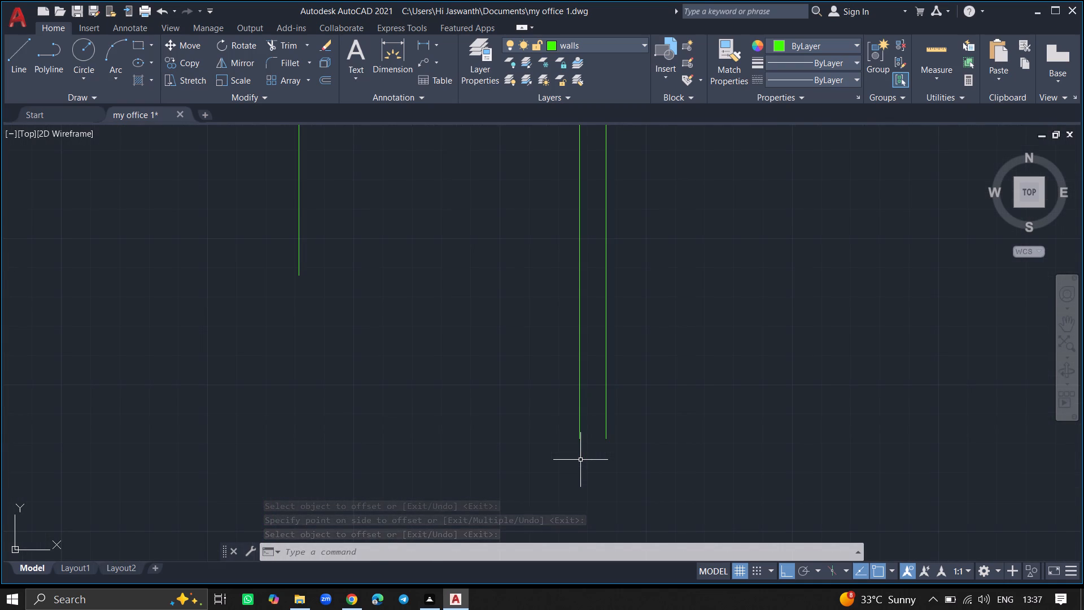
key(l)
key(Return)
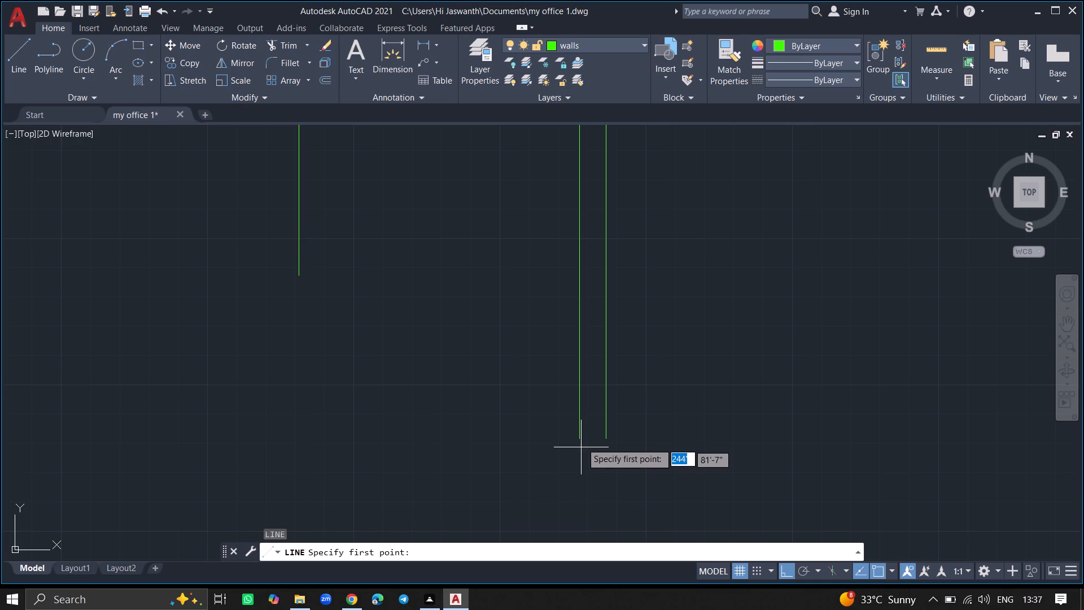
click(580, 437)
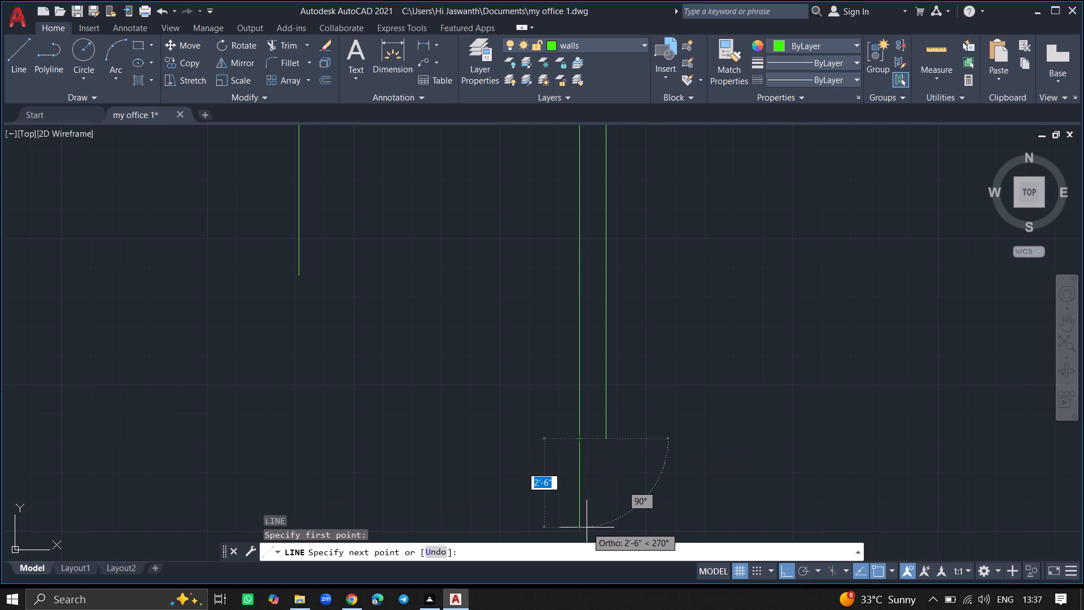
click(587, 528)
key(Return)
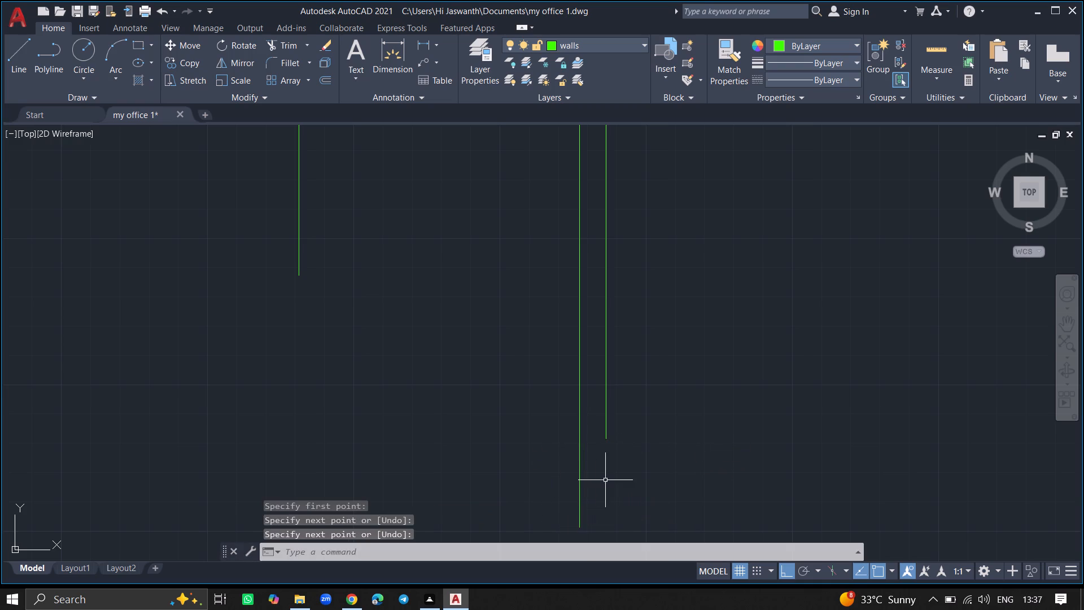
Draw a line straight down from the lower end of the new vertical wall's right line, slightly past the left line's end.
key(l)
key(Return)
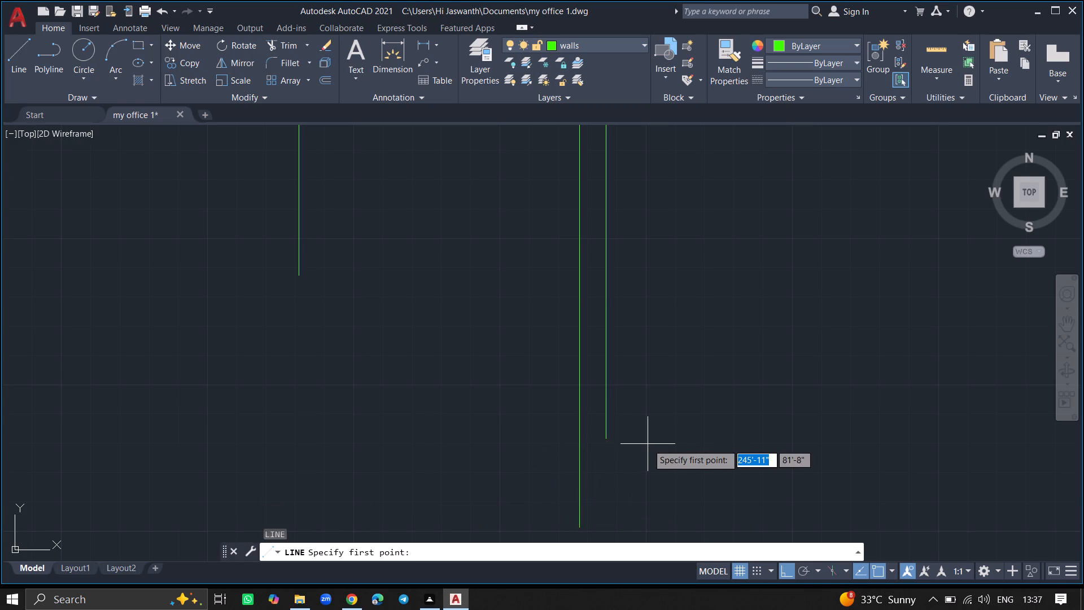
click(606, 436)
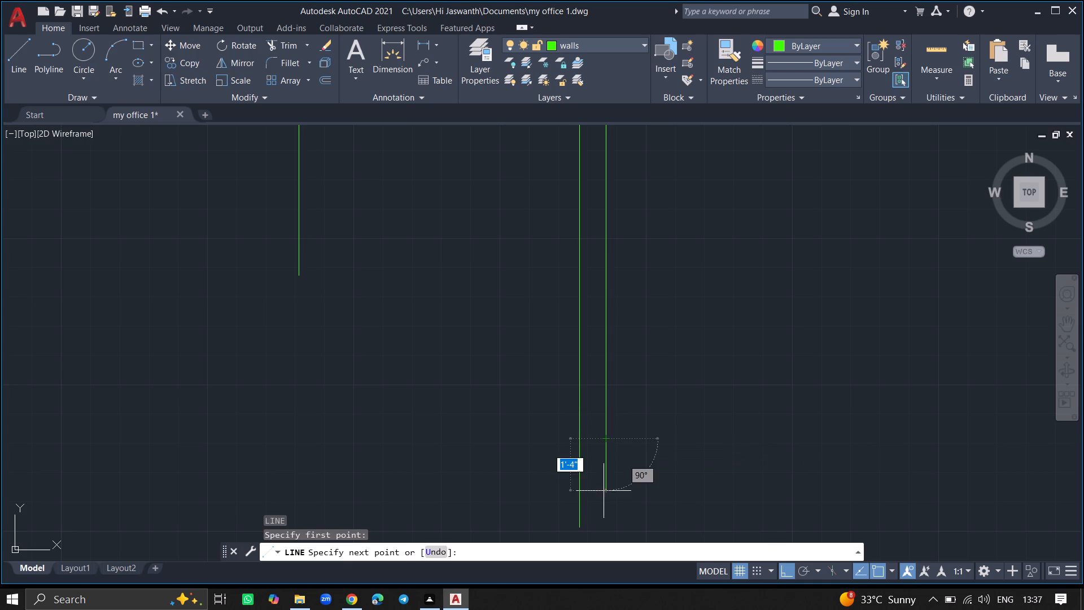
click(605, 534)
key(Return)
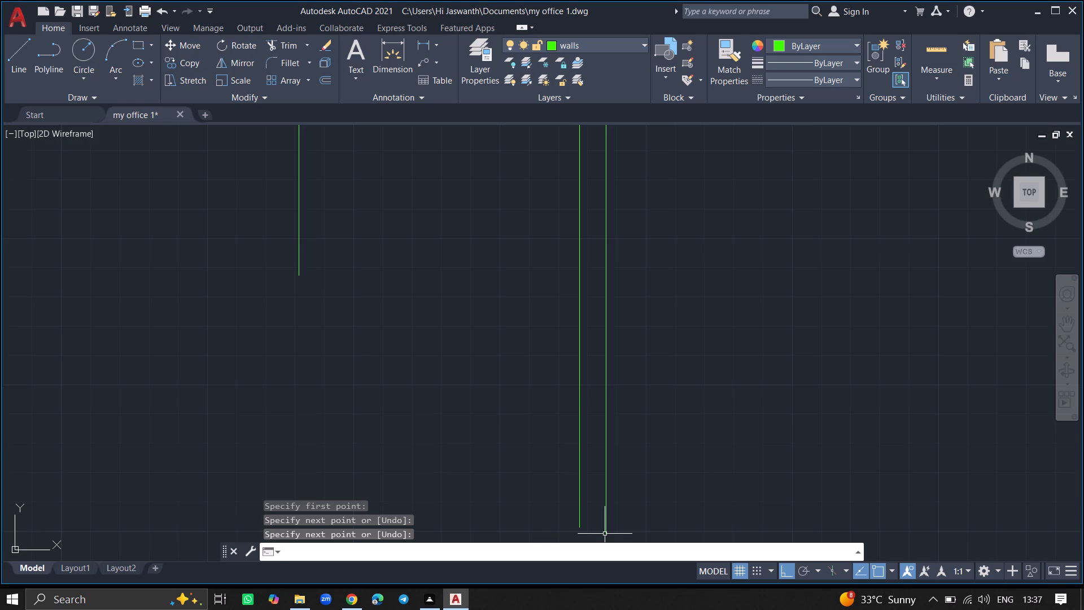
Draw a line about 7'-3" straight down from the lower end of the line offset 8' left of the new wall.
ctrl+scroll(758, 399, down, 3)
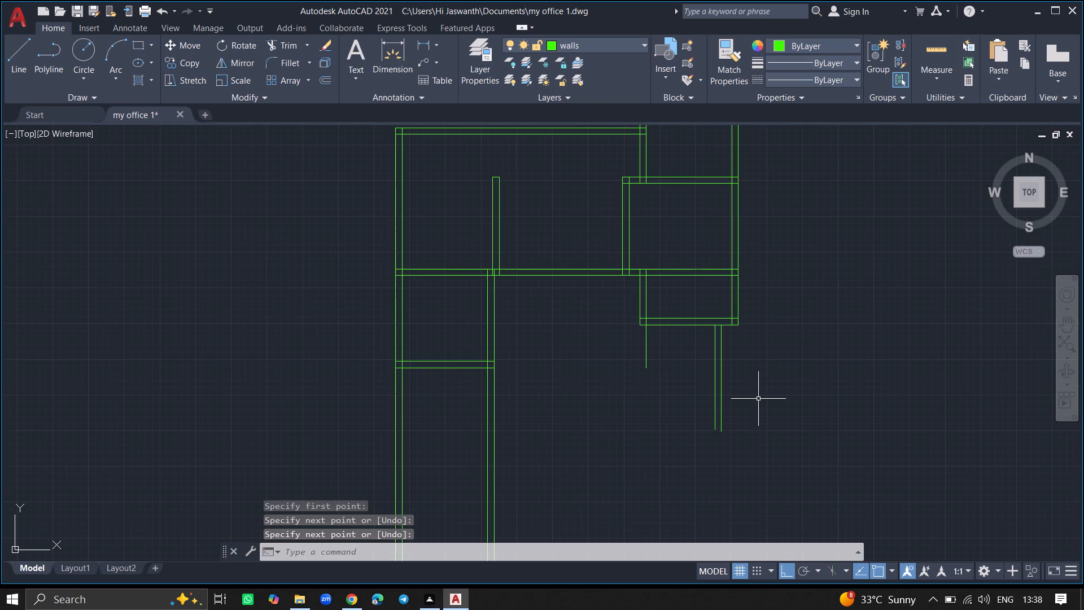
ctrl+scroll(637, 323, up, 2)
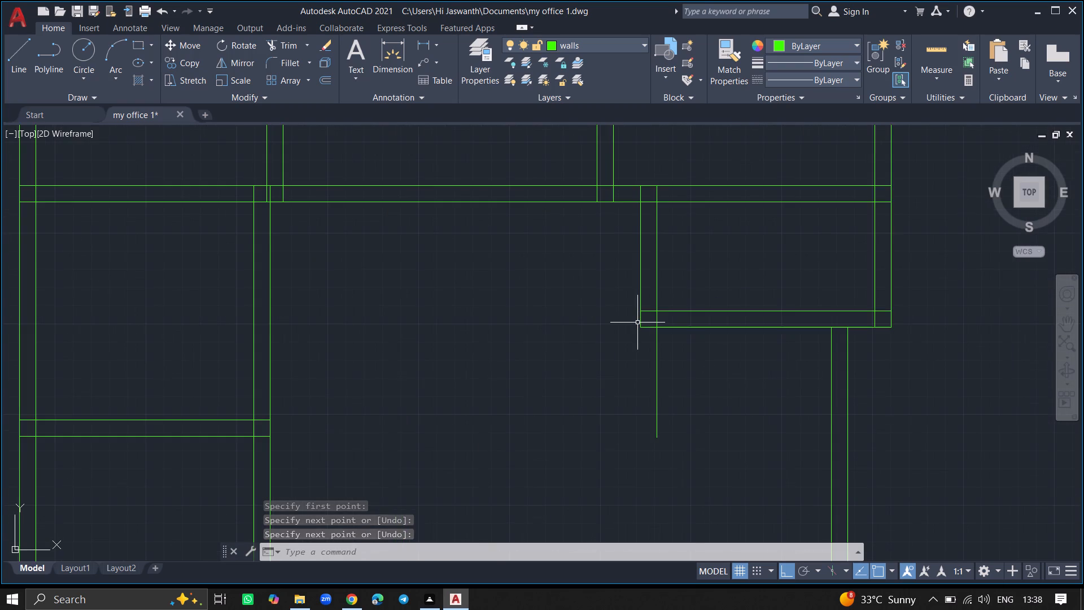
ctrl+scroll(637, 323, down, 1)
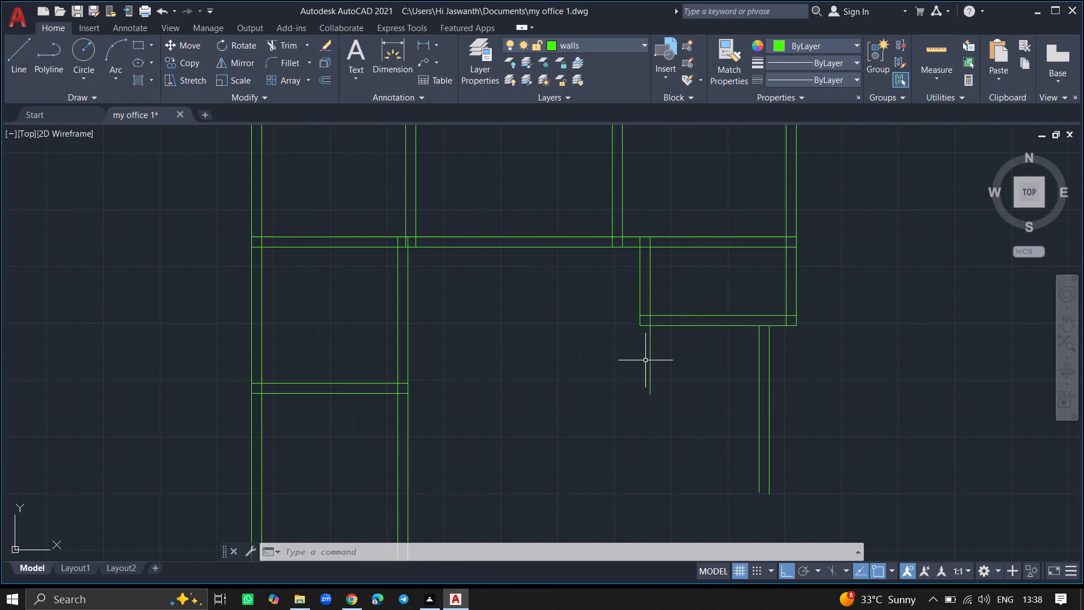
key(l)
key(Return)
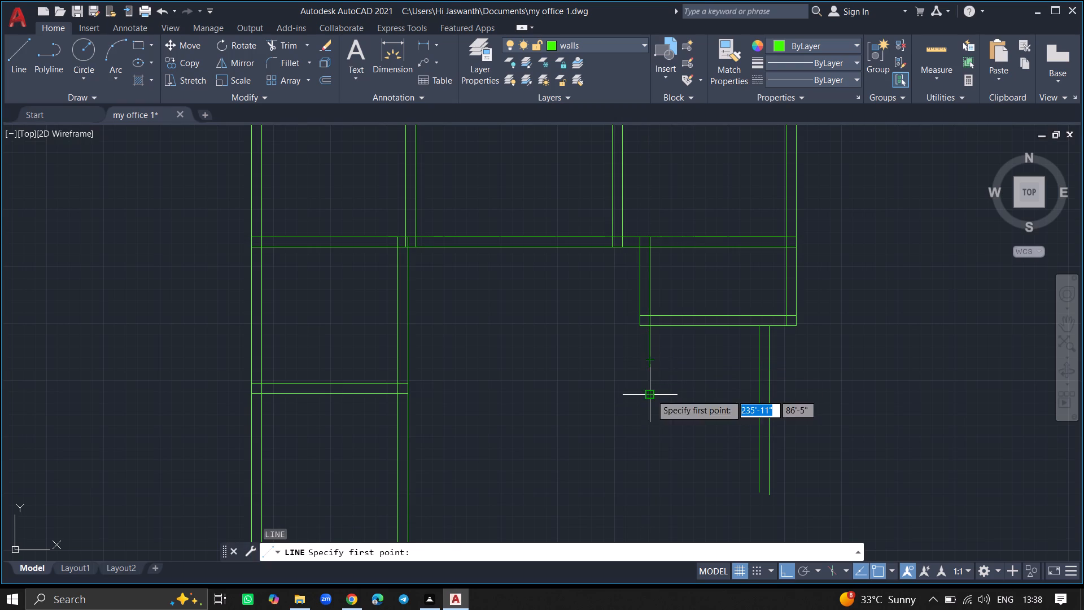
click(651, 394)
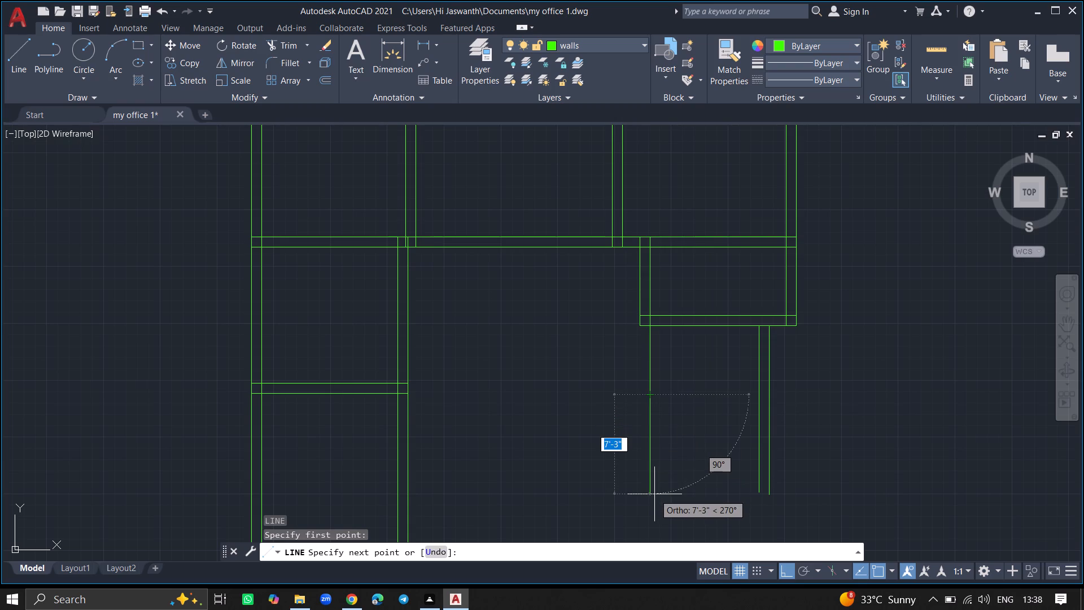
click(654, 494)
key(Return)
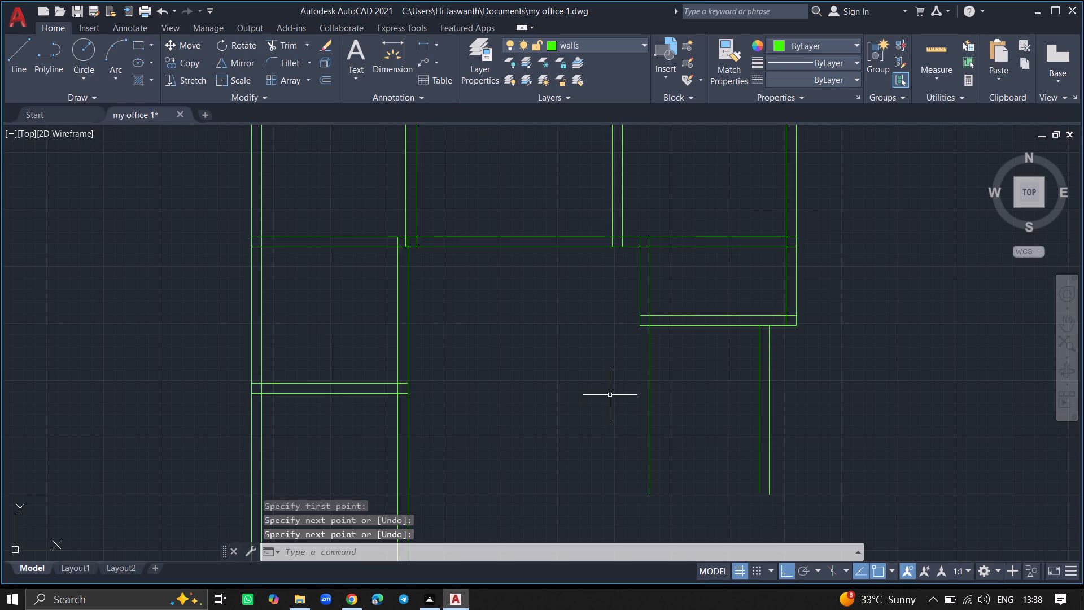
Draw a line about 12' straight down from the small right-hand room's lower-left corner as the left wall's outer face.
key(l)
key(Return)
click(643, 325)
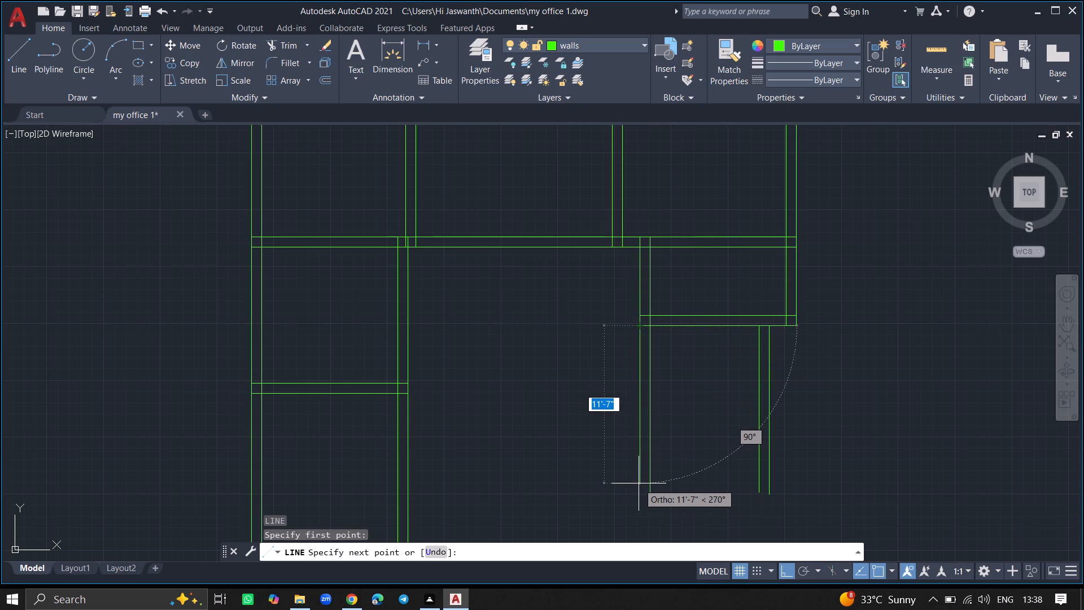
click(640, 491)
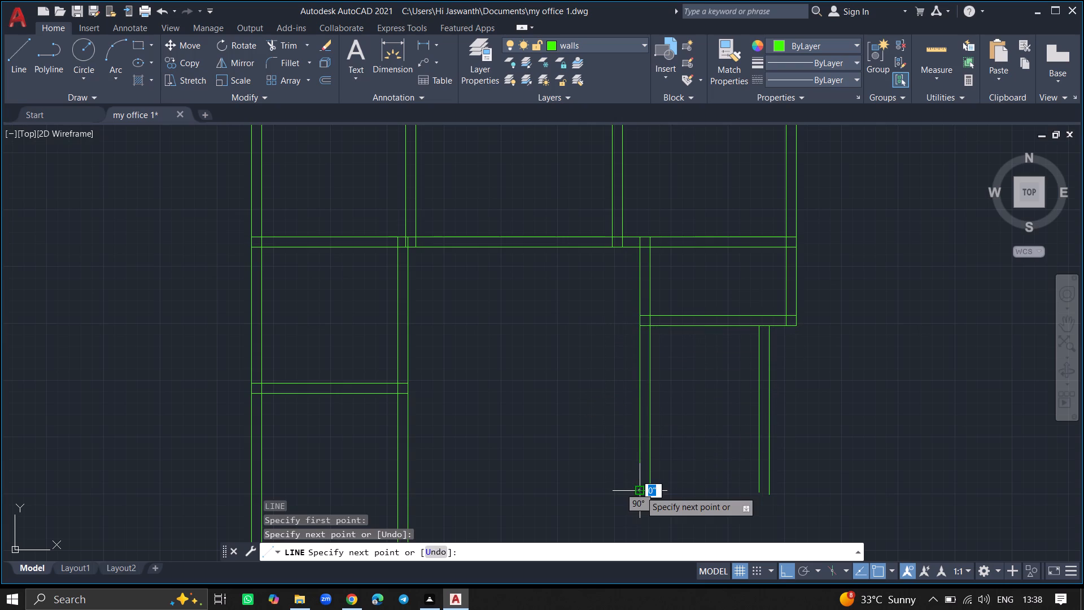
key(Return)
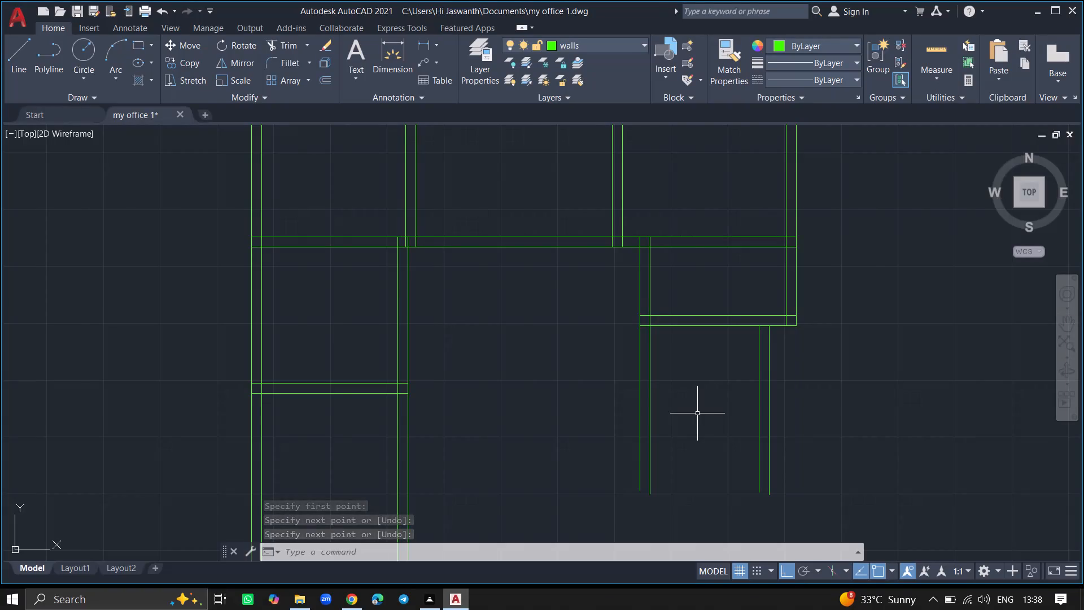
Offset the bottom line of the small right-hand room 5' downward, across the two vertical walls.
text(off)
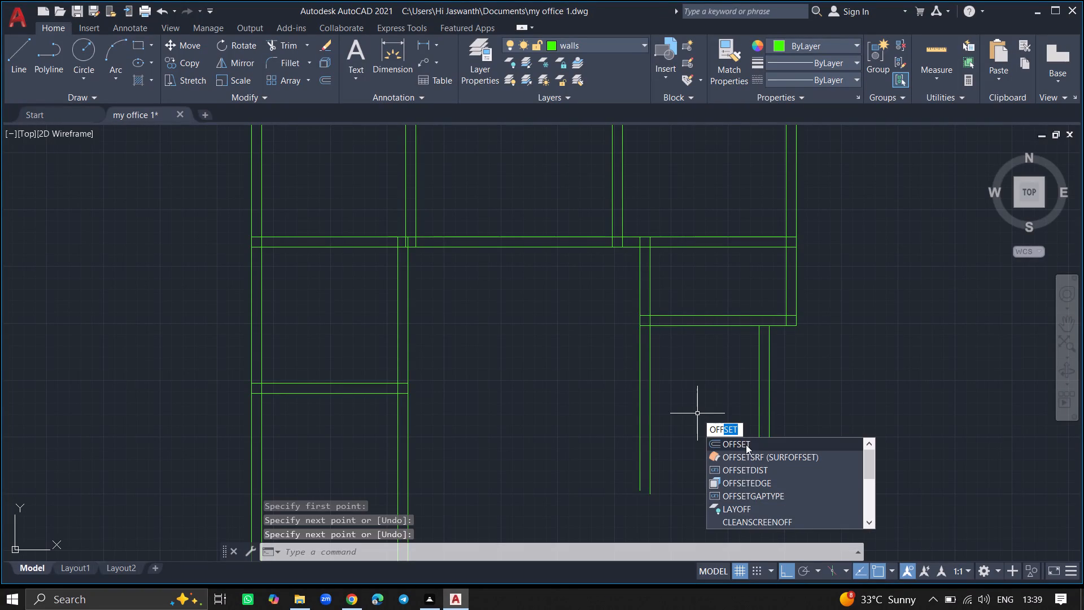
click(746, 441)
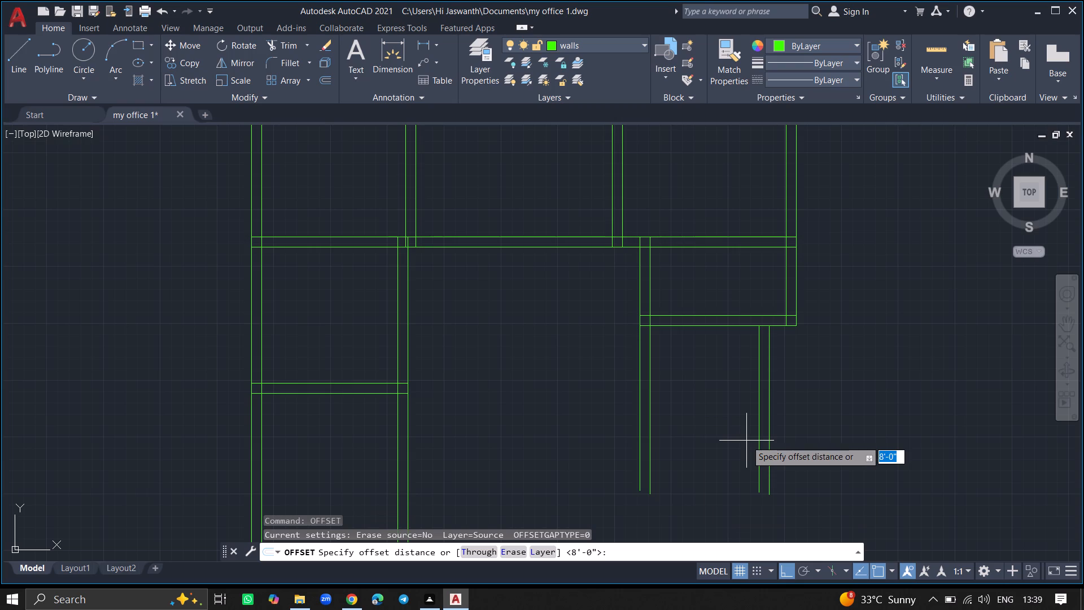
text(5')
key(Return)
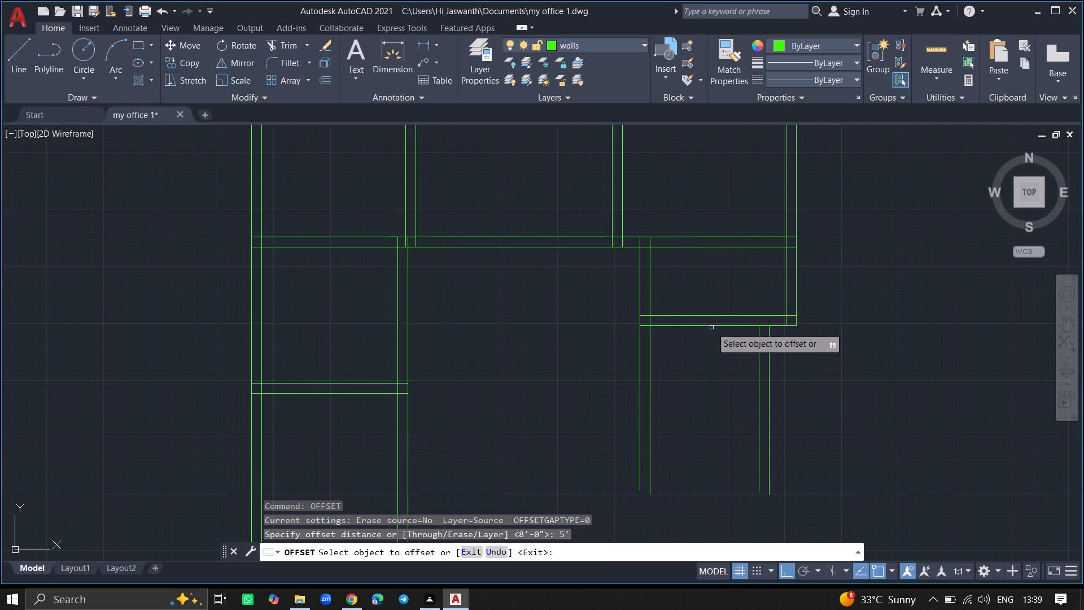
click(711, 326)
click(723, 401)
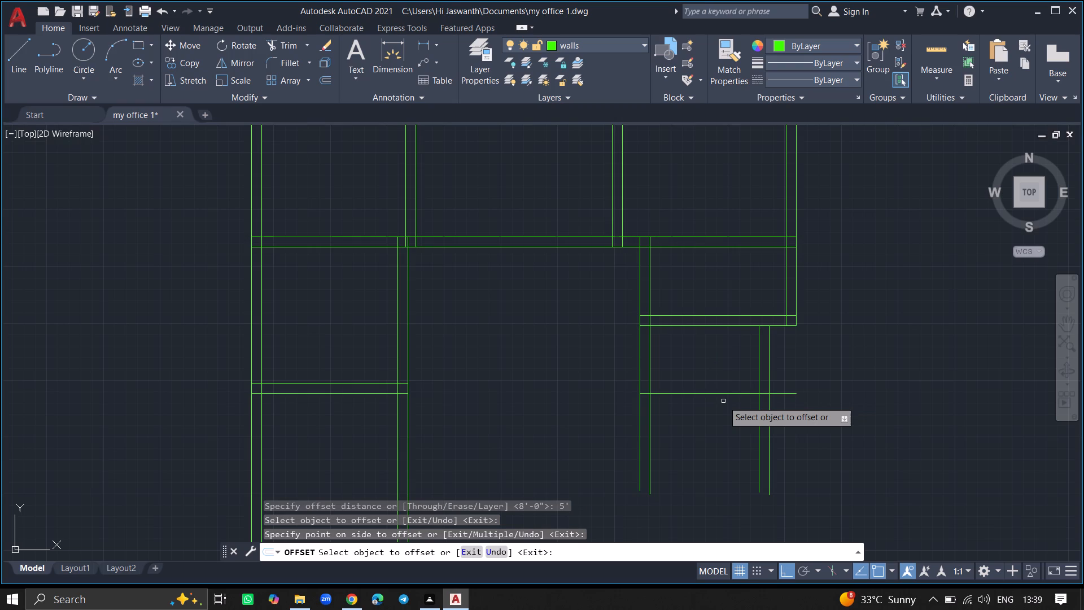
key(Return)
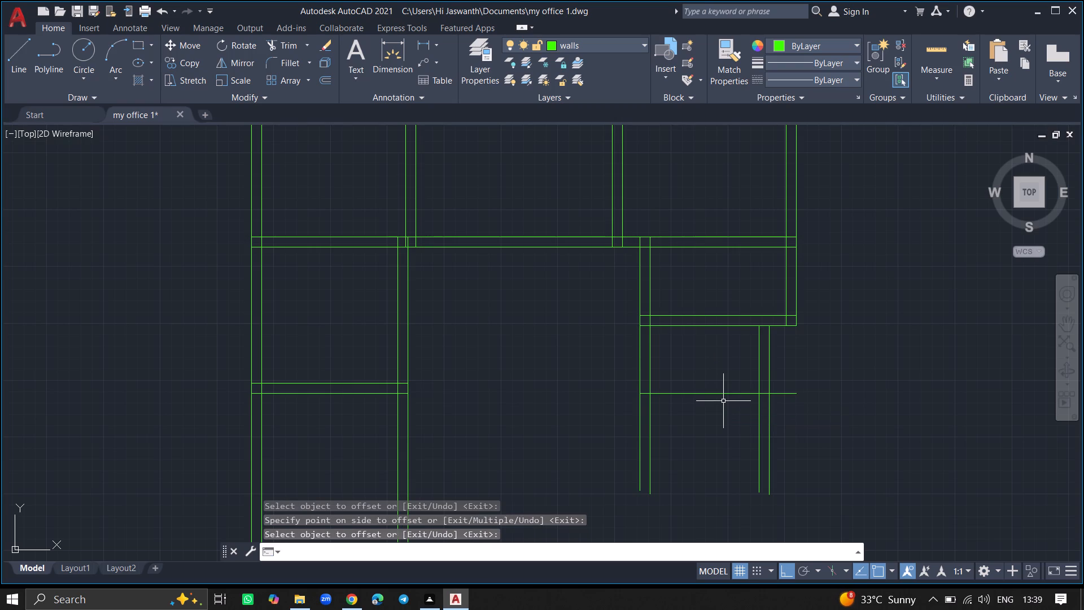
Offset the new horizontal line 9" downward to form a cross wall.
ctrl+scroll(716, 378, up, 2)
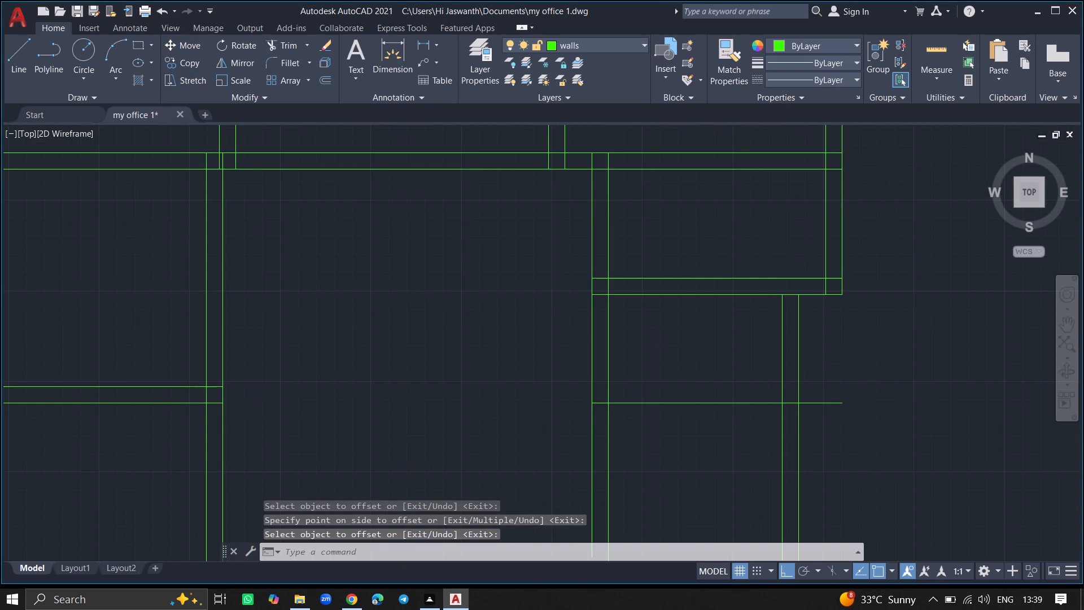
text(off)
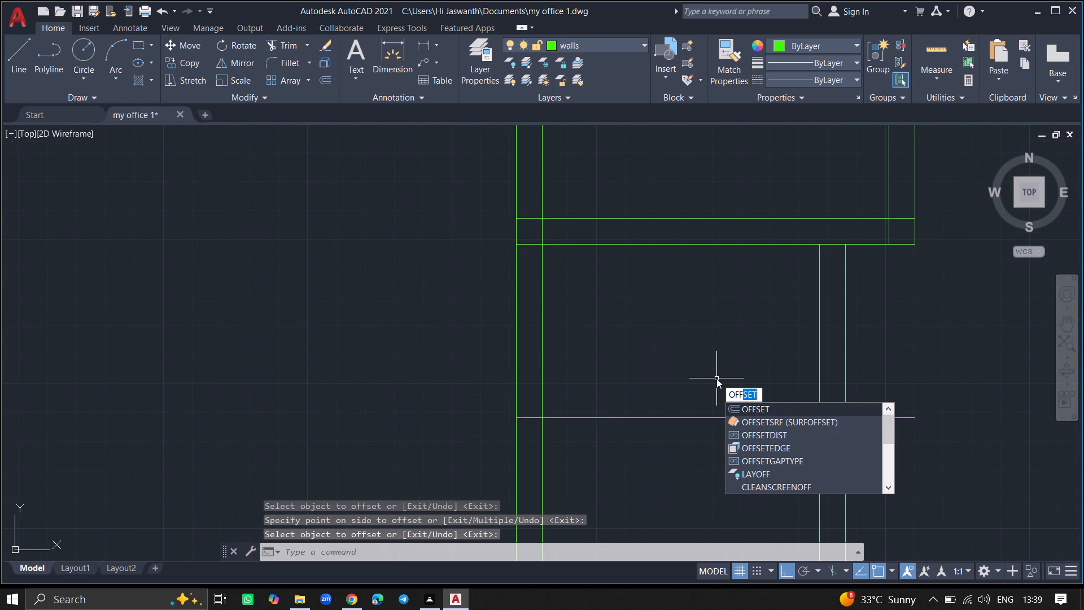
click(755, 406)
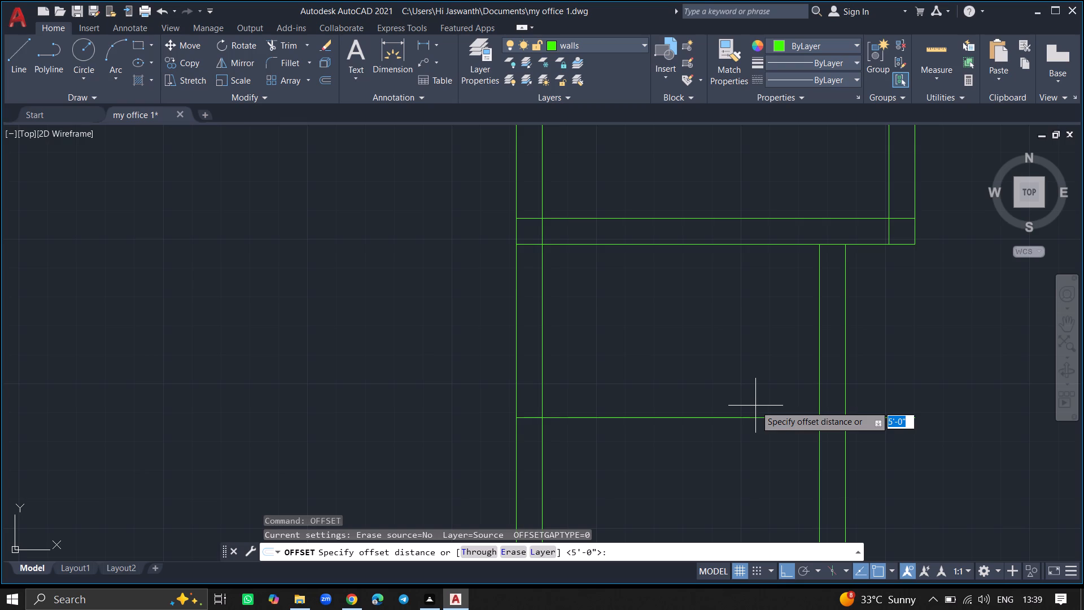
text(9")
key(Return)
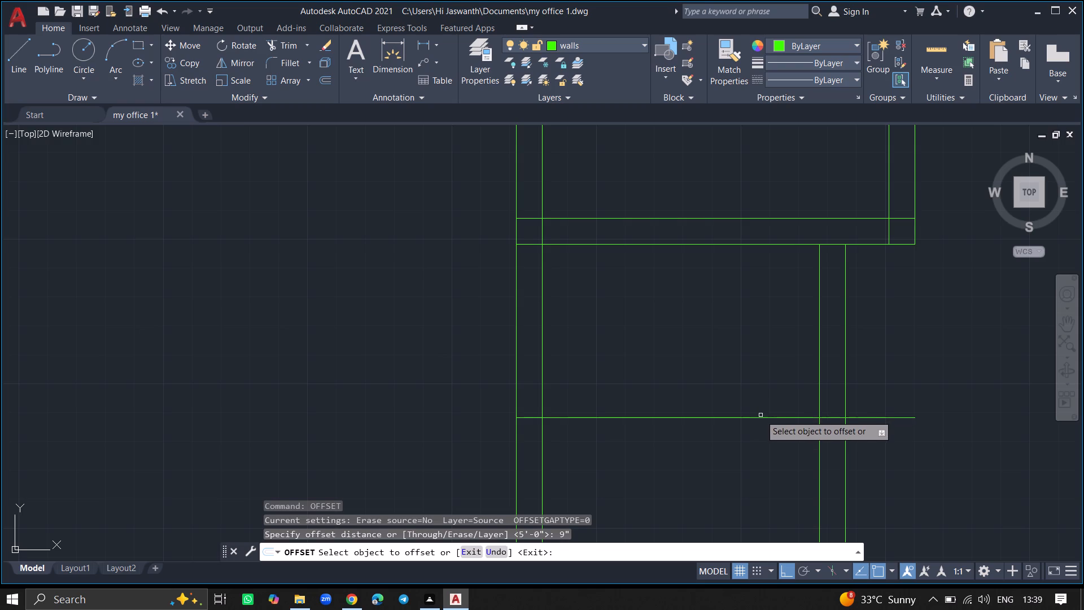
drag(760, 416, 753, 487)
click(753, 487)
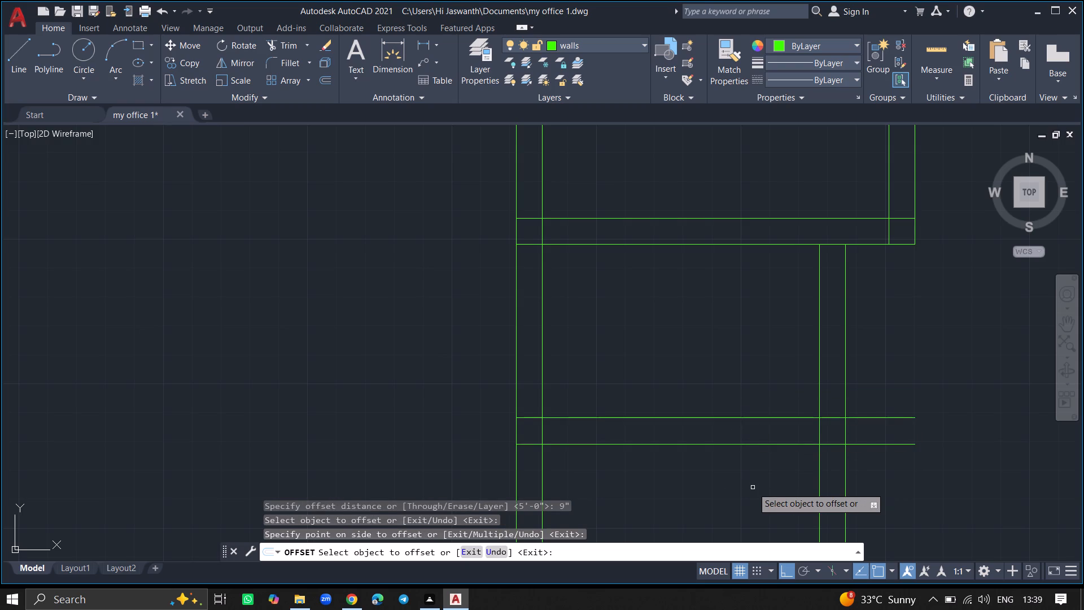
key(Return)
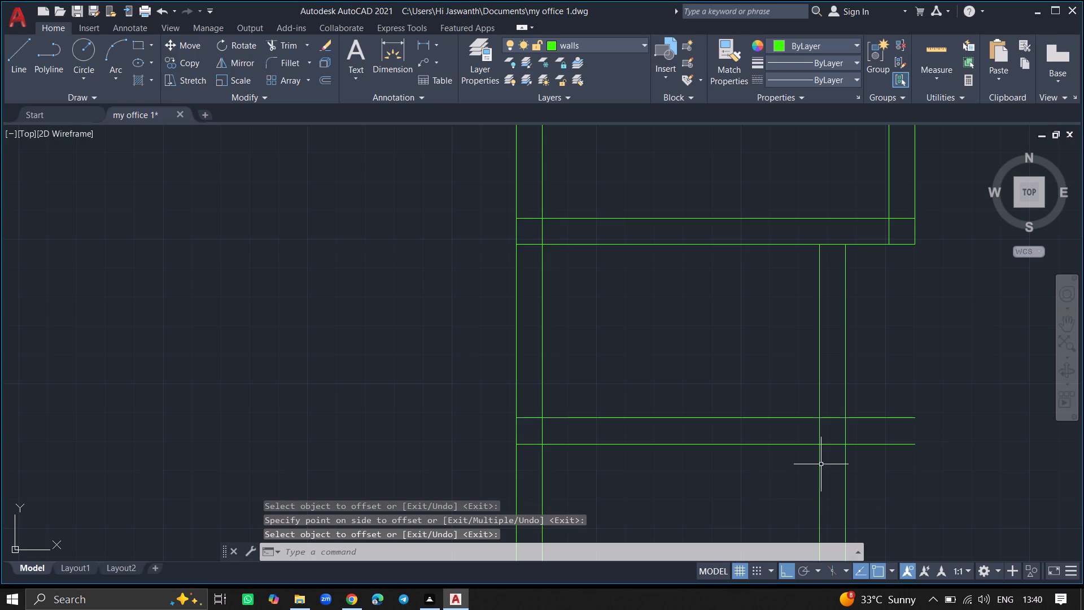
Trim the ends of both cross-wall lines that overhang to the right of the right vertical wall.
text(tr)
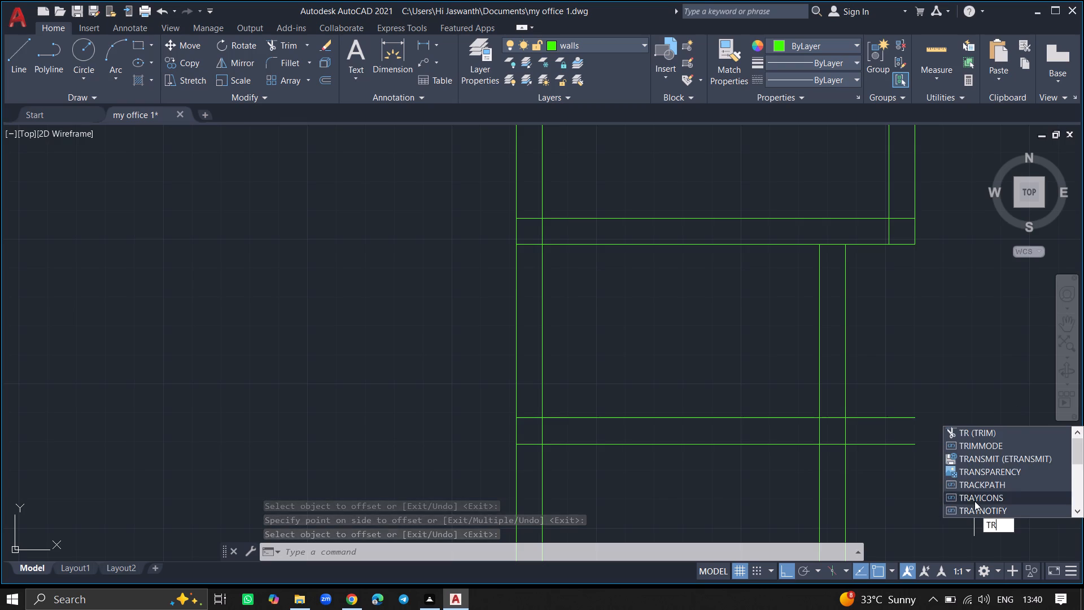
click(976, 429)
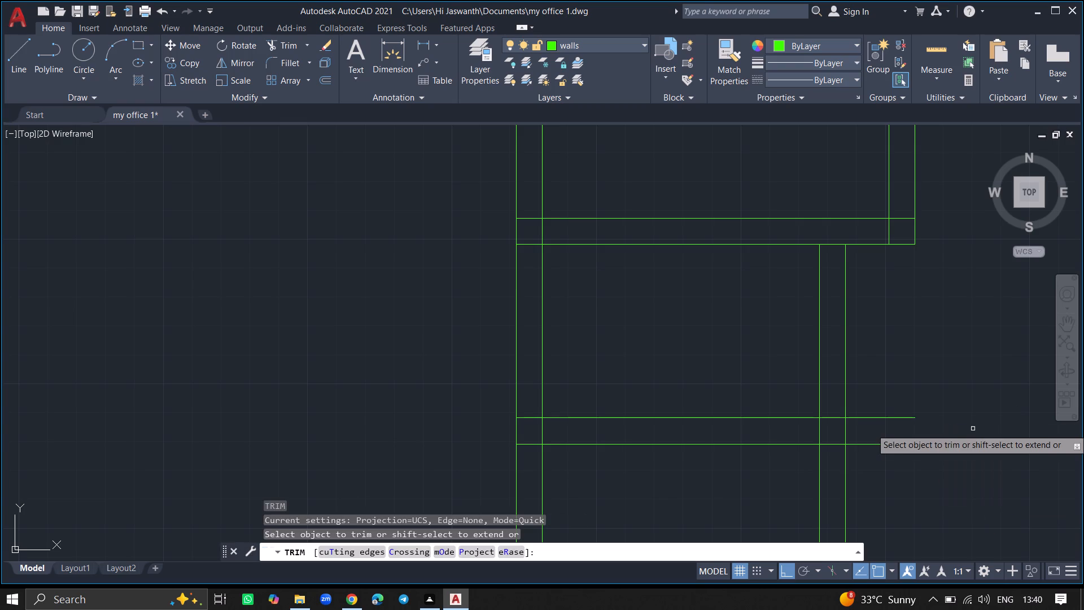
click(911, 419)
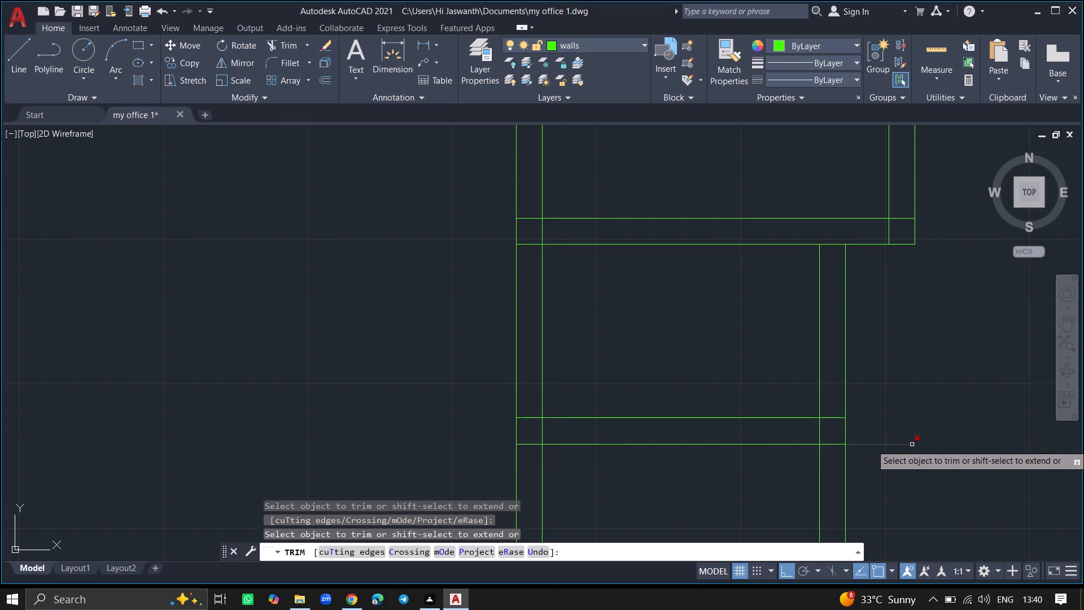
click(912, 445)
key(Return)
Offset the lower line of the new cross wall 5' downward.
ctrl+scroll(912, 445, down, 5)
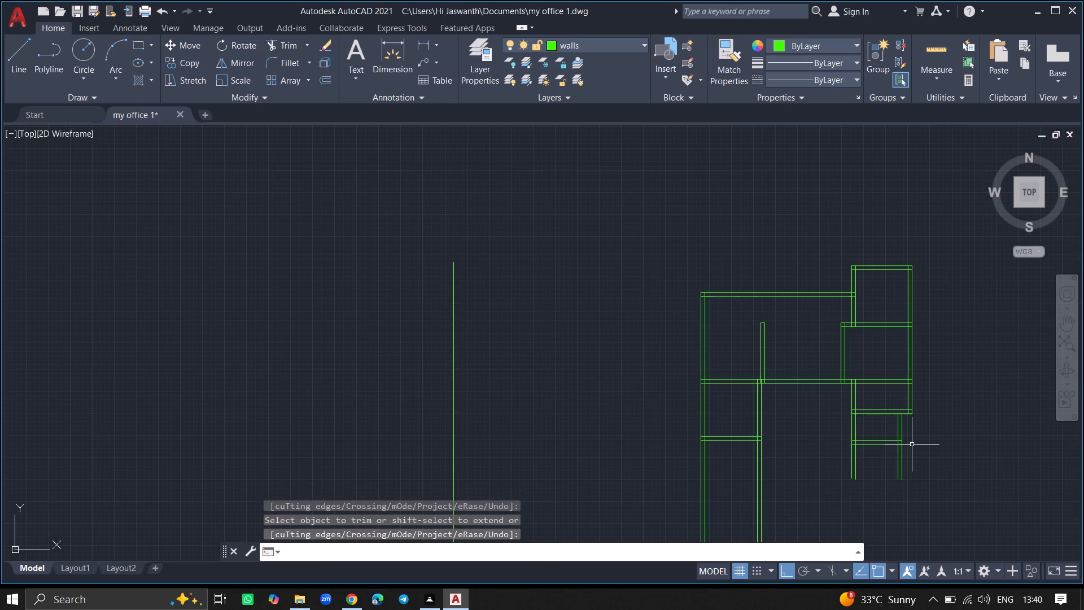
ctrl+scroll(885, 477, up, 3)
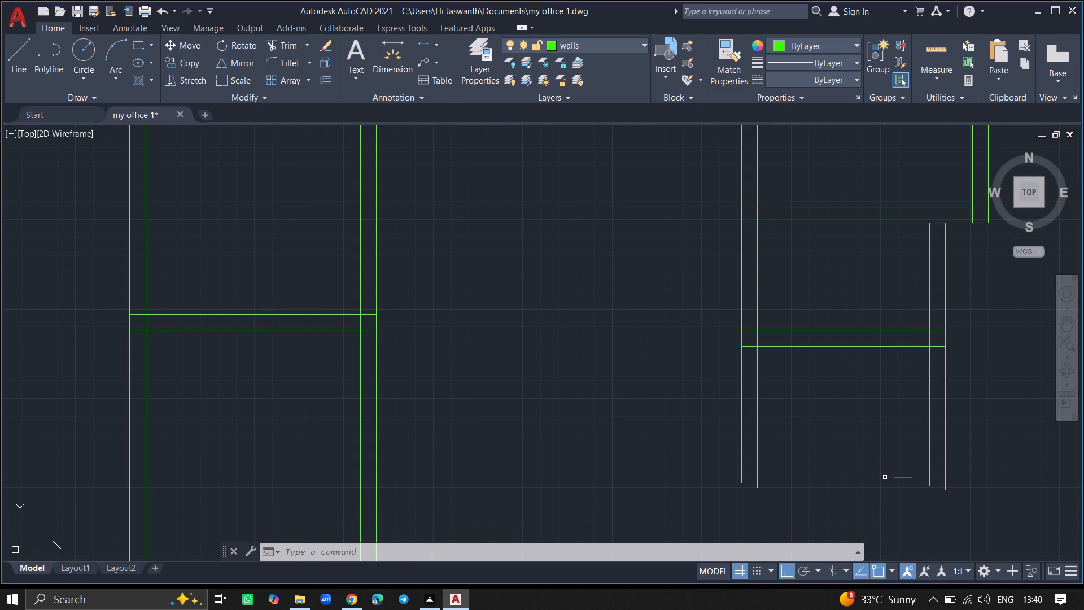
text(off)
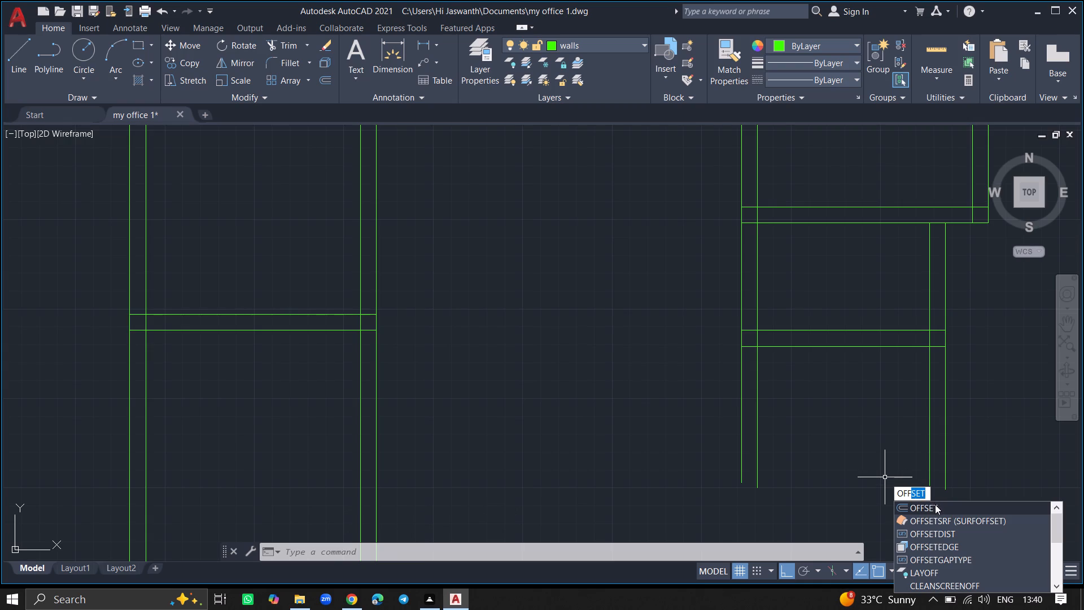
click(935, 504)
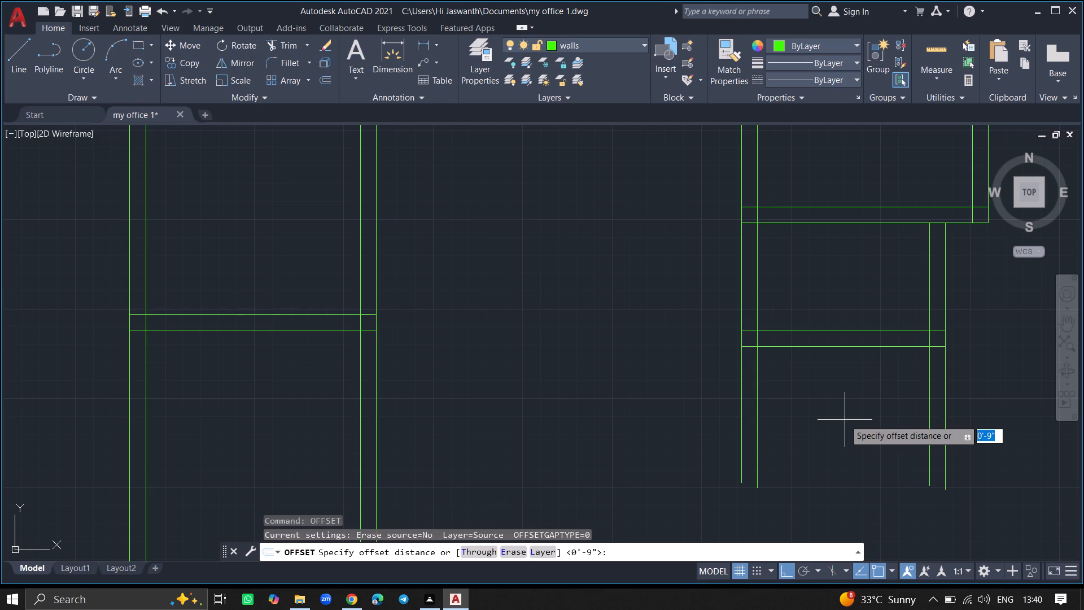
text(5')
key(Return)
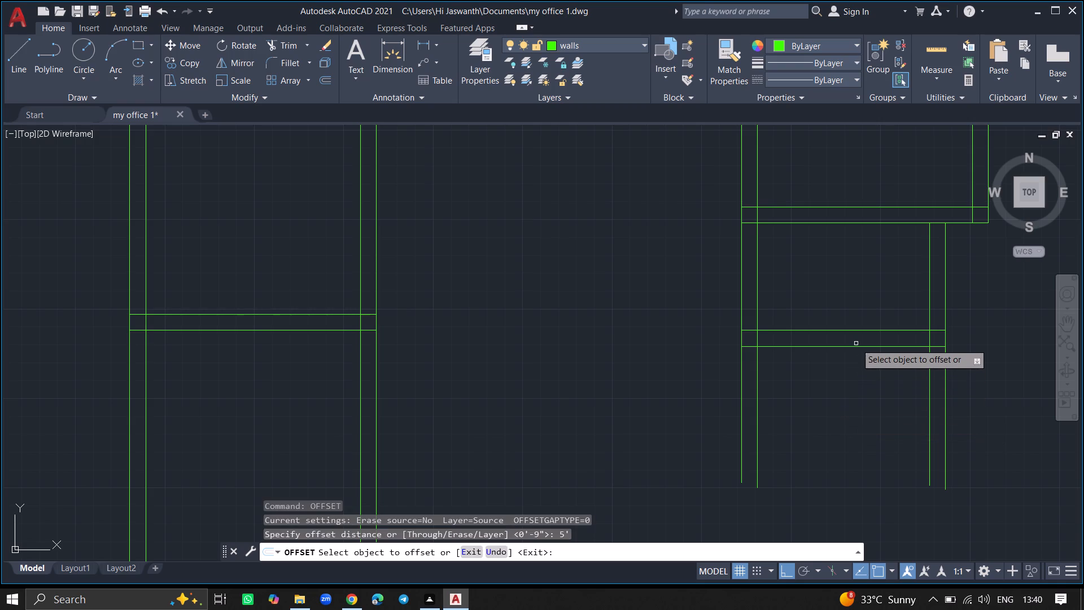
click(859, 347)
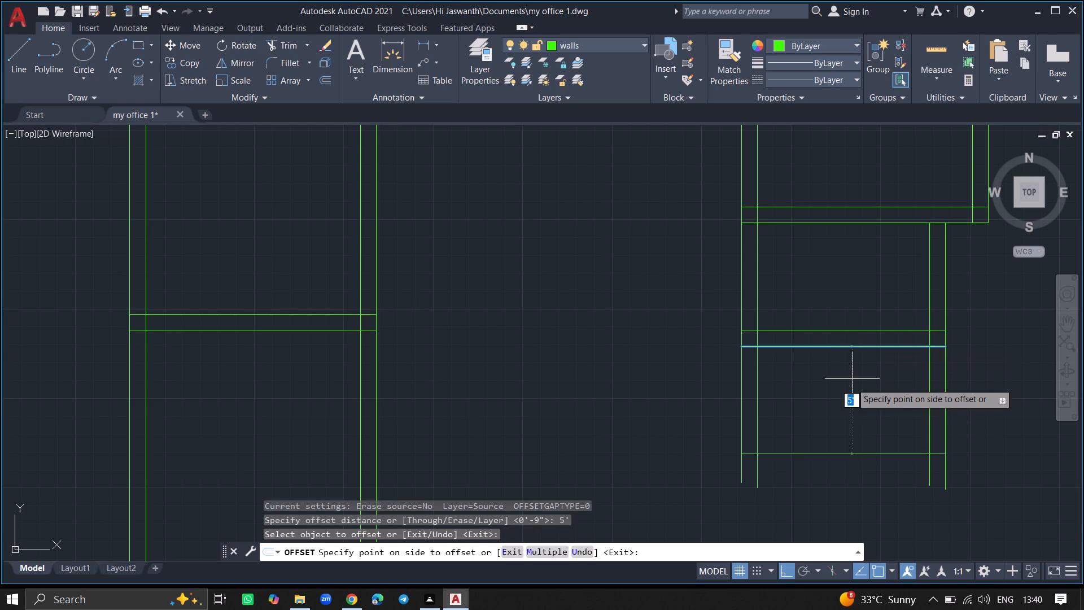
click(851, 394)
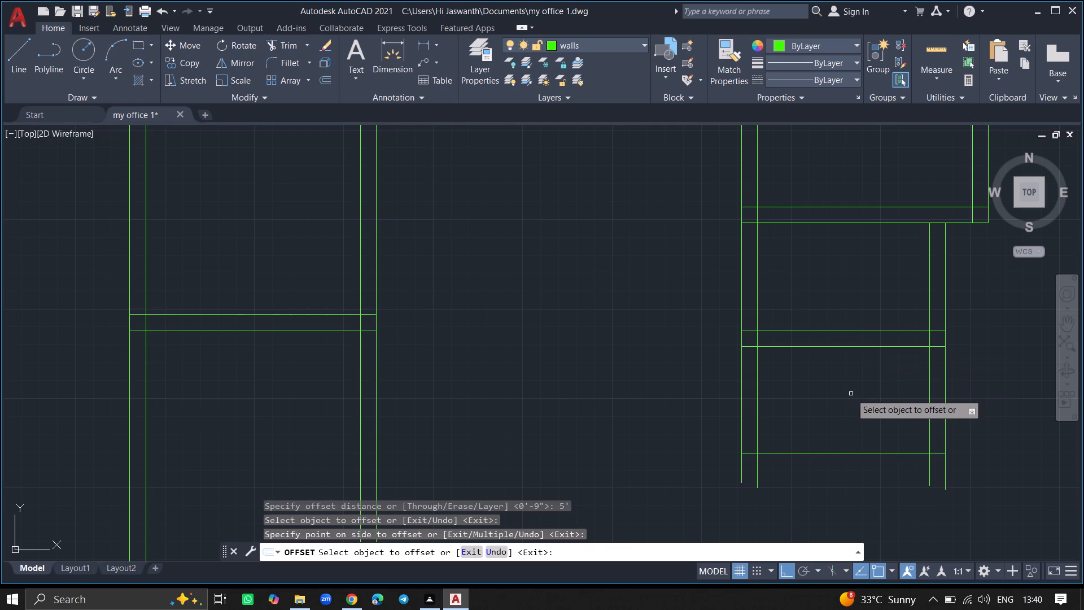
Offset the lowest horizontal line of the small right-hand rooms 9" downward to form another cross wall.
key(Return)
ctrl+scroll(851, 394, down, 2)
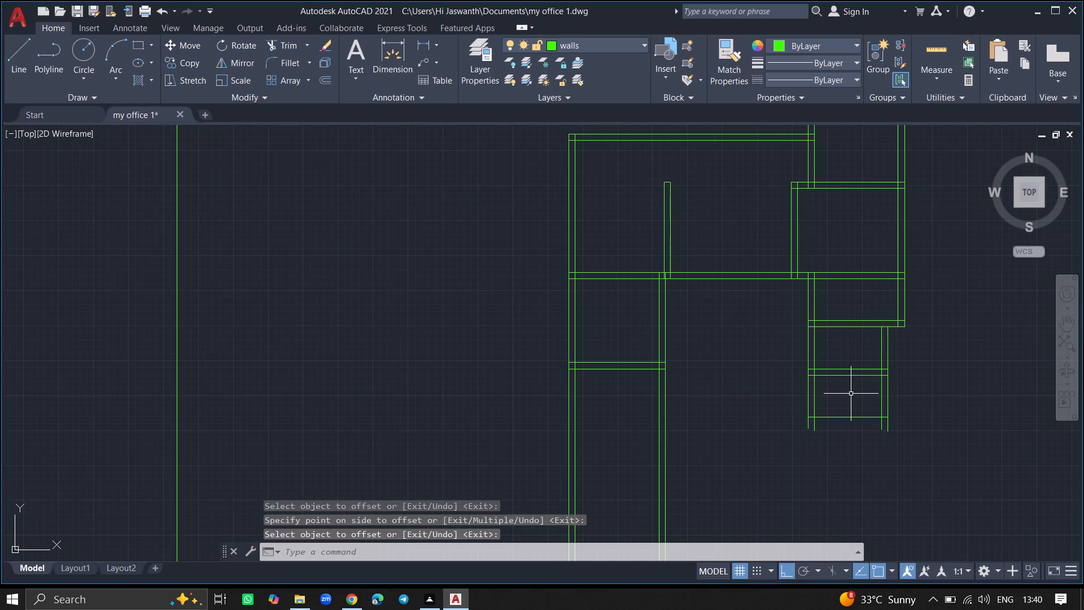
ctrl+scroll(853, 438, up, 4)
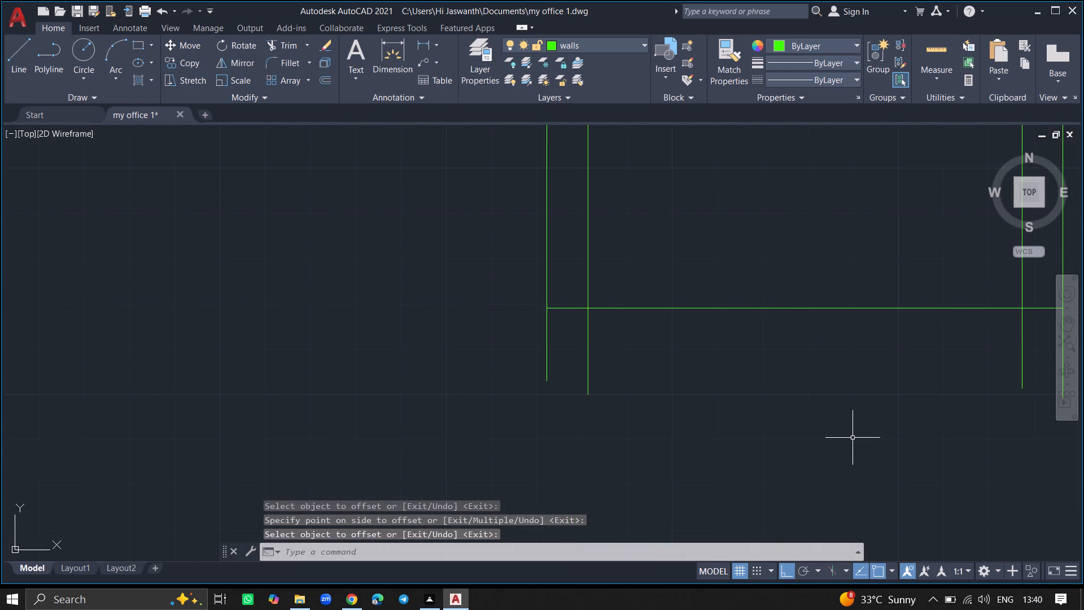
ctrl+scroll(853, 438, down, 5)
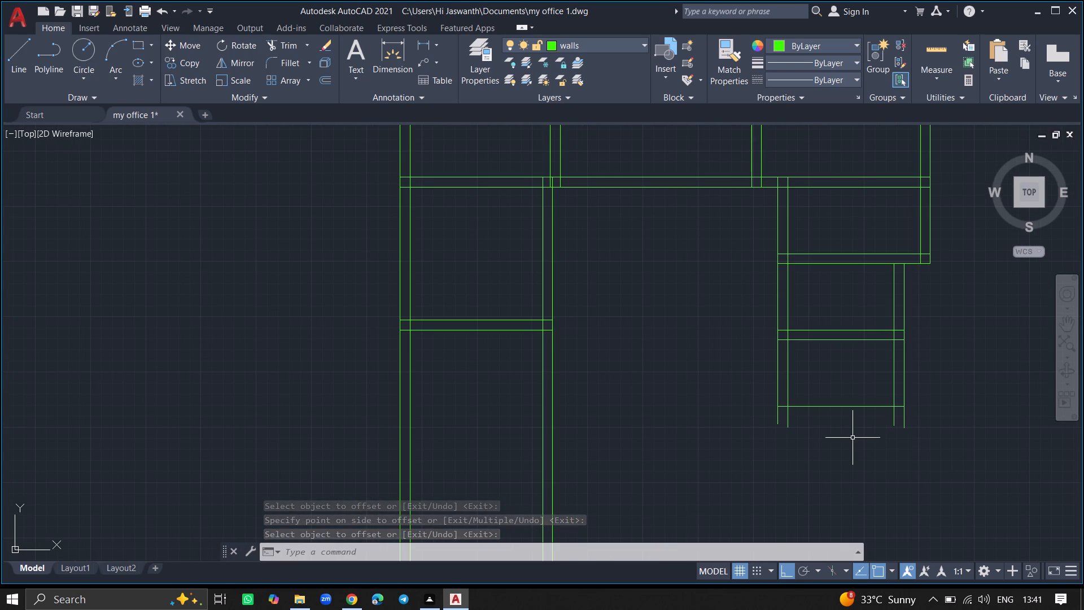
text(off)
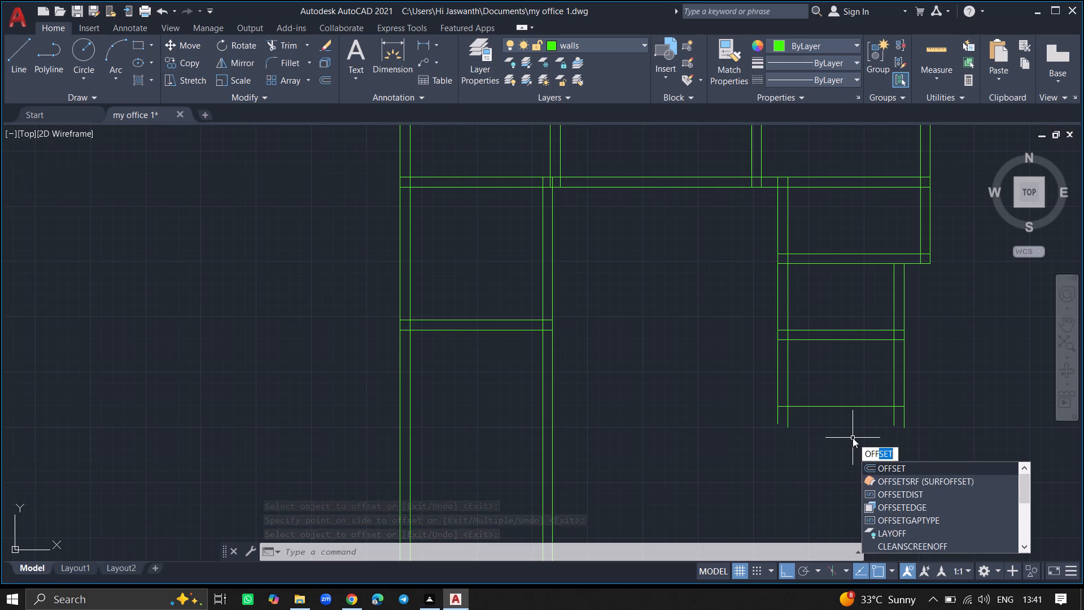
click(885, 464)
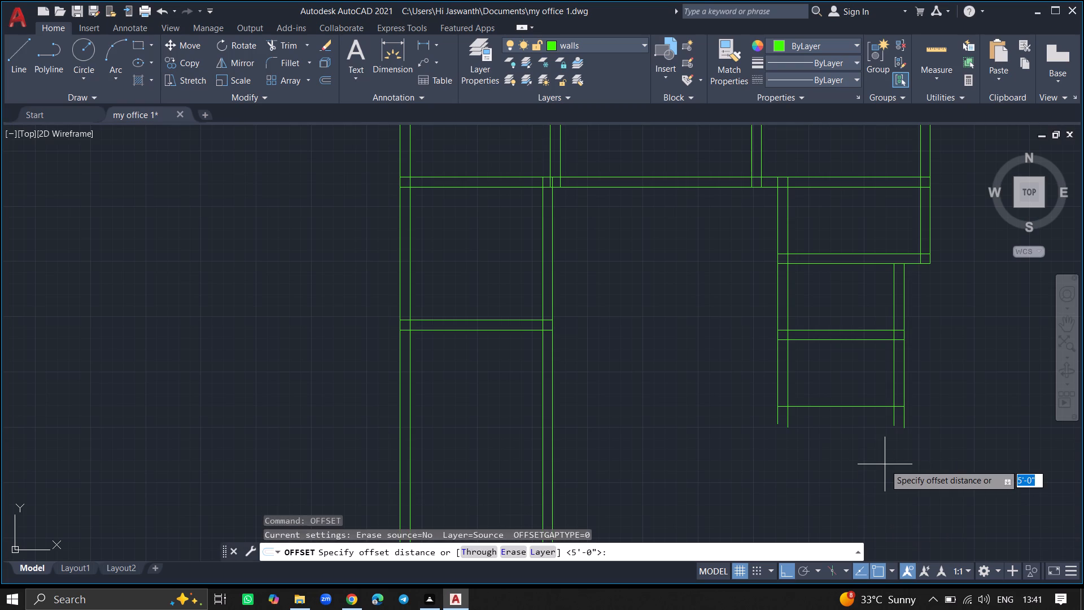
text(9")
key(Return)
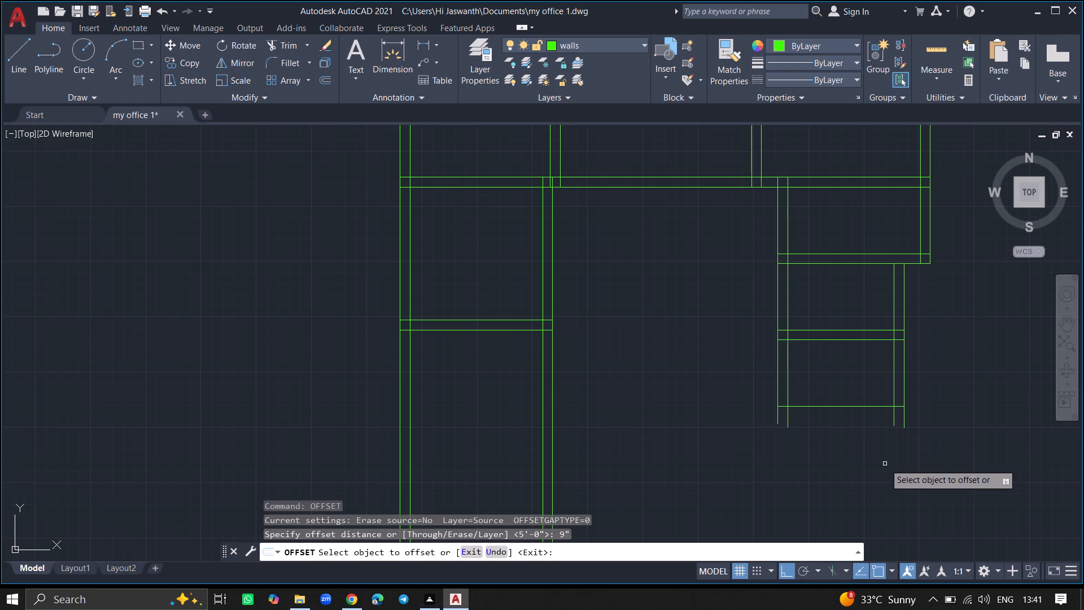
click(868, 407)
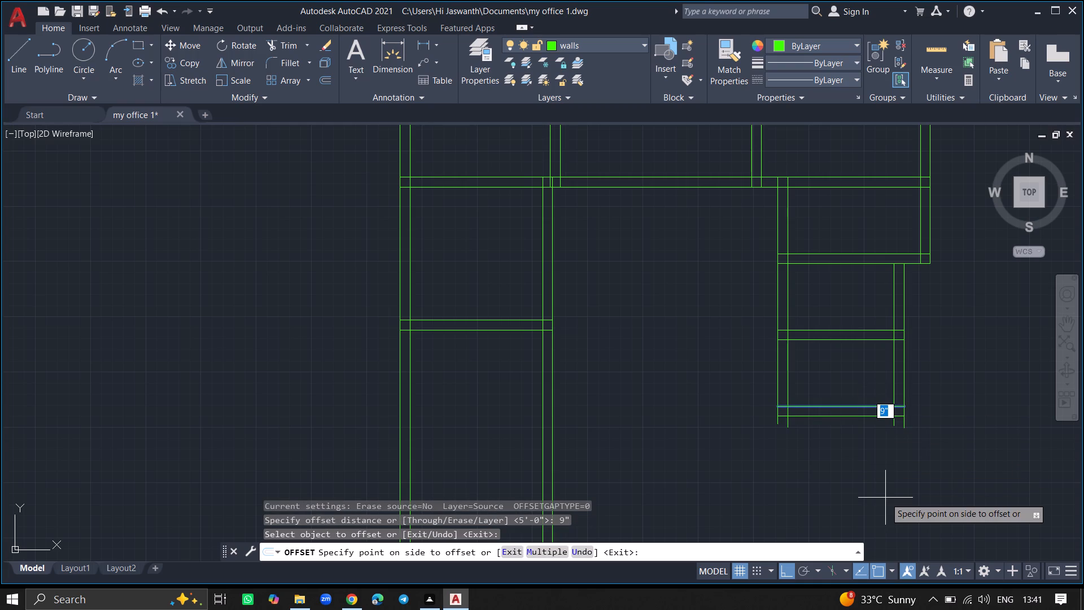
click(885, 498)
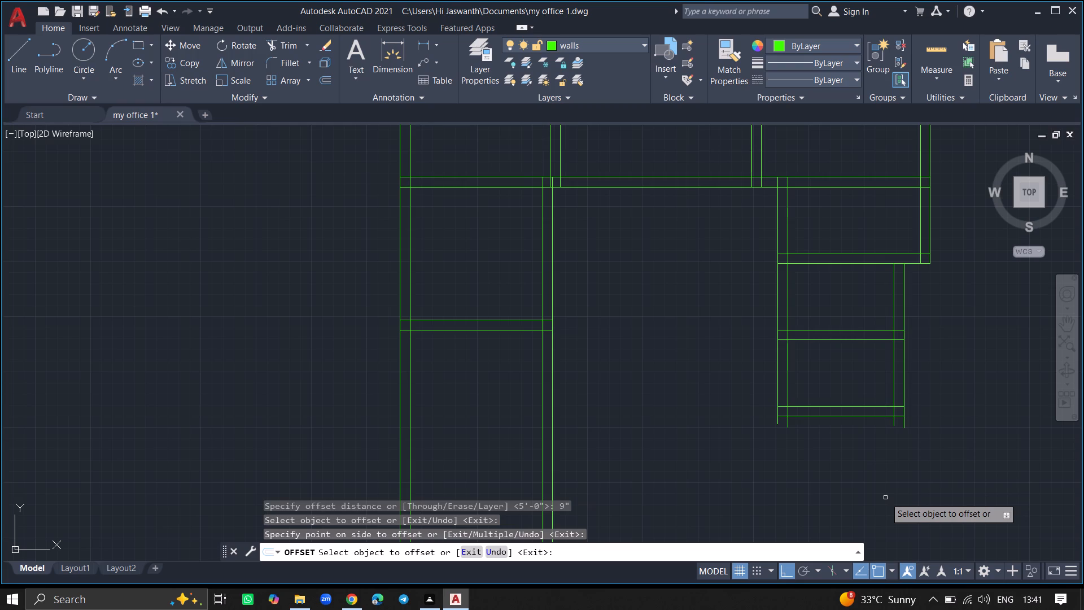
key(Return)
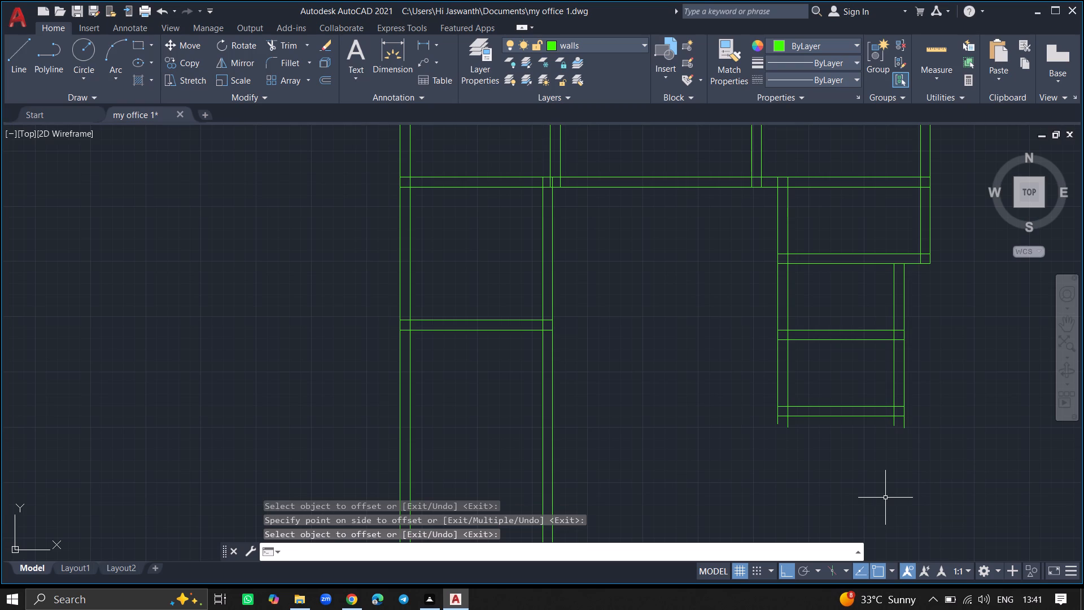
Draw a vertical line about 7'-5" long downward from the lower end of the right vertical wall's outer line.
key(l)
key(Return)
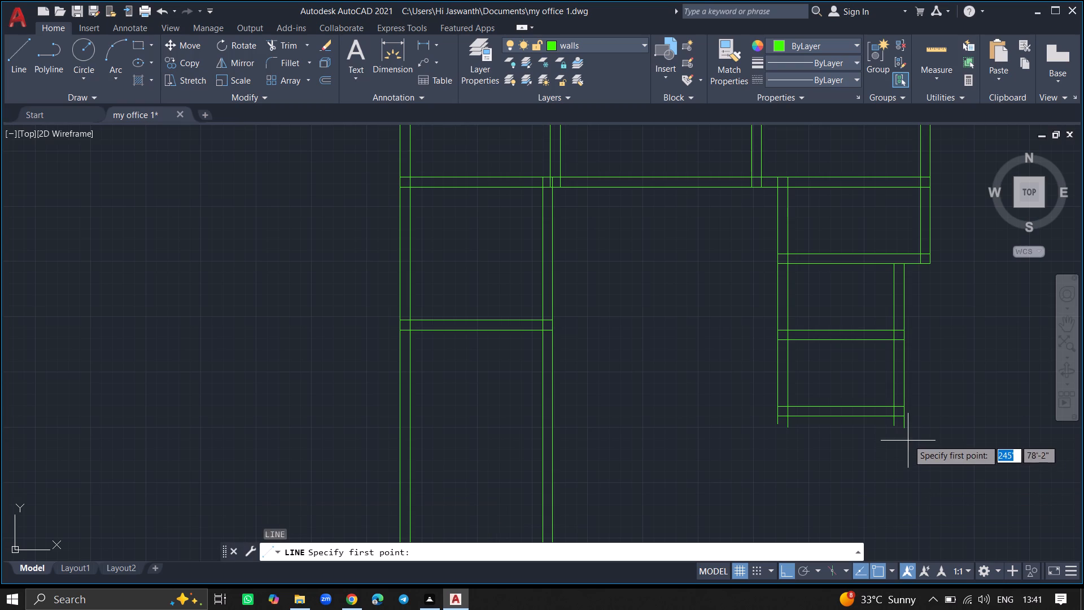
click(904, 425)
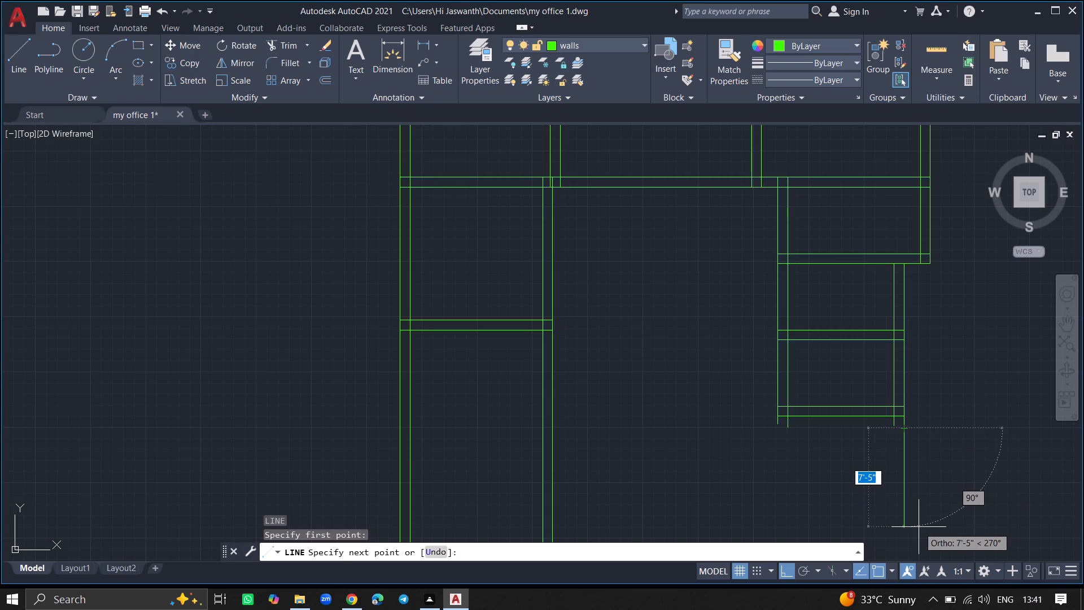
click(919, 527)
key(Return)
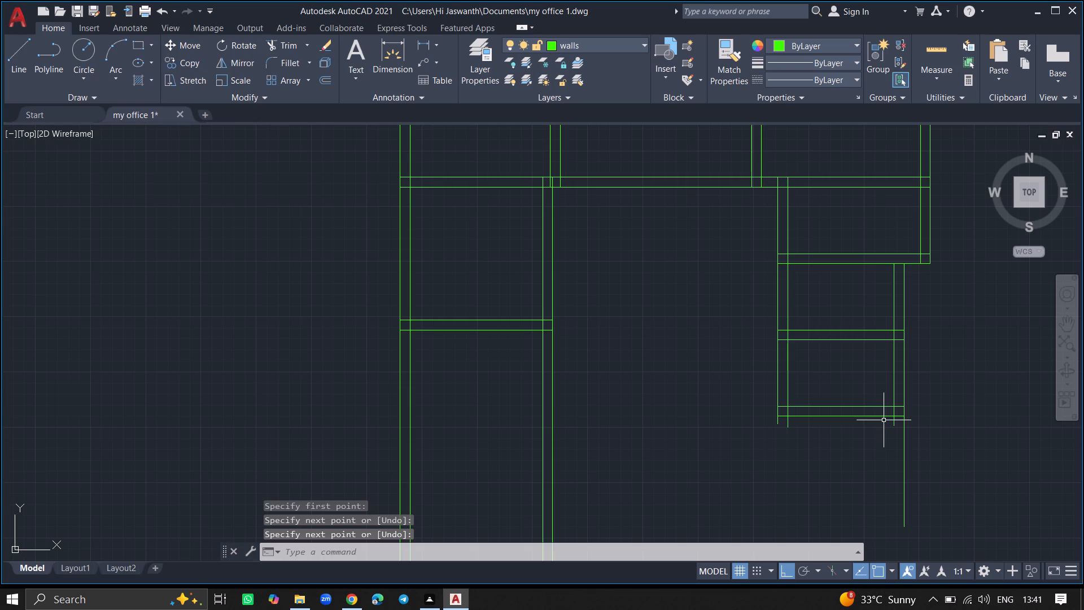
Offset the new vertical line 9" to the left to form the continued wall's inner line.
ctrl+scroll(900, 422, up, 1)
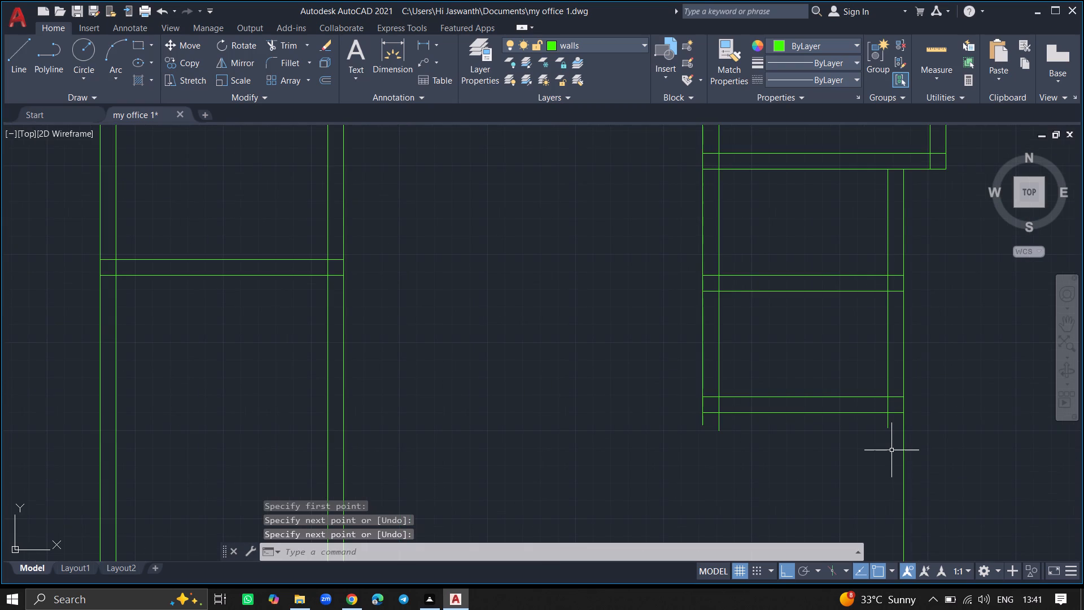
ctrl+scroll(891, 451, down, 1)
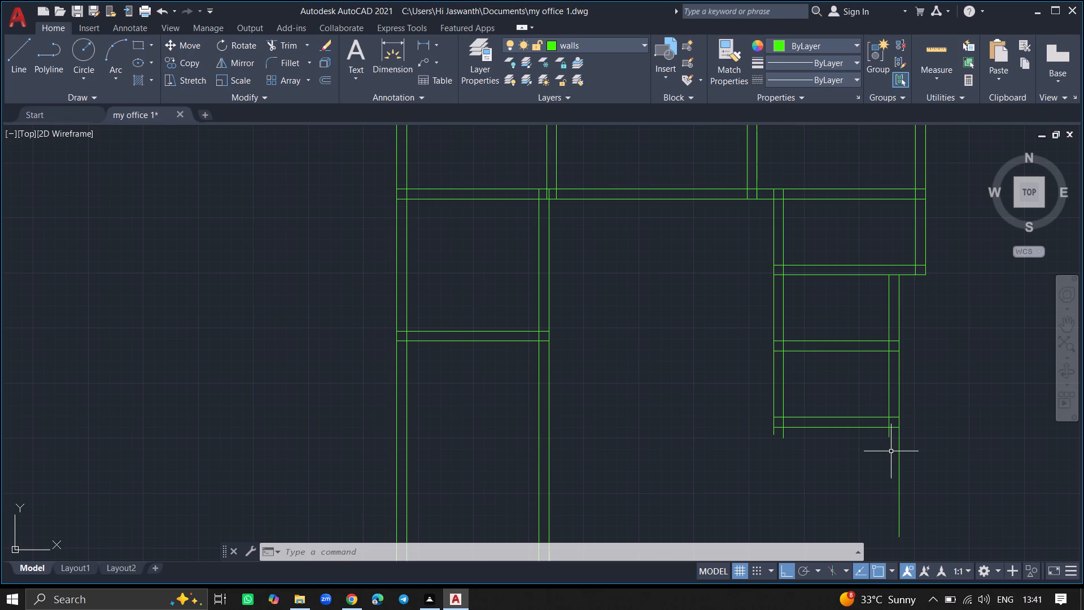
text(off)
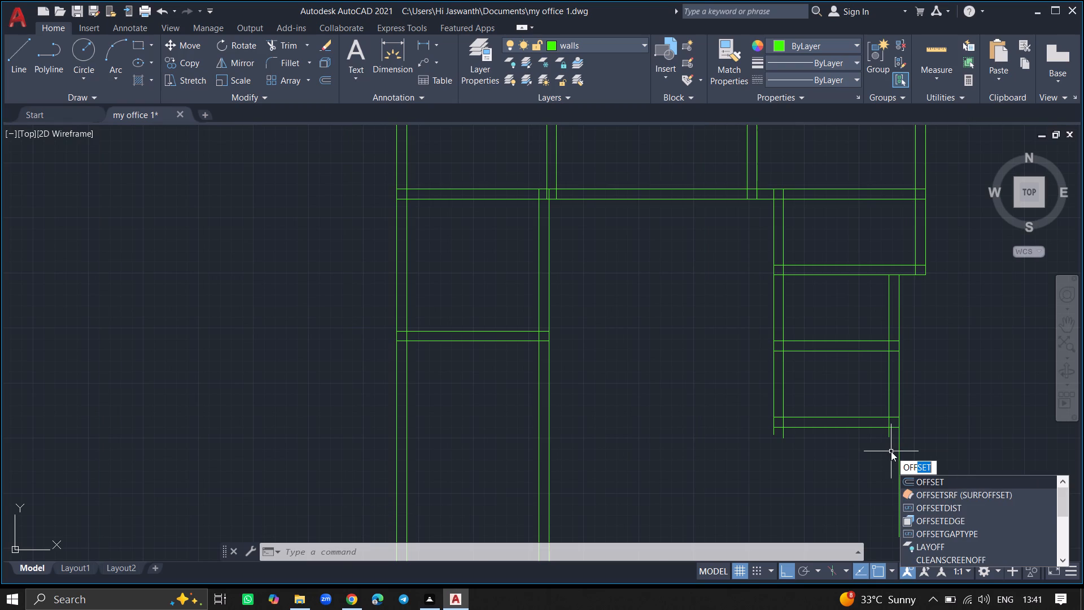
click(923, 480)
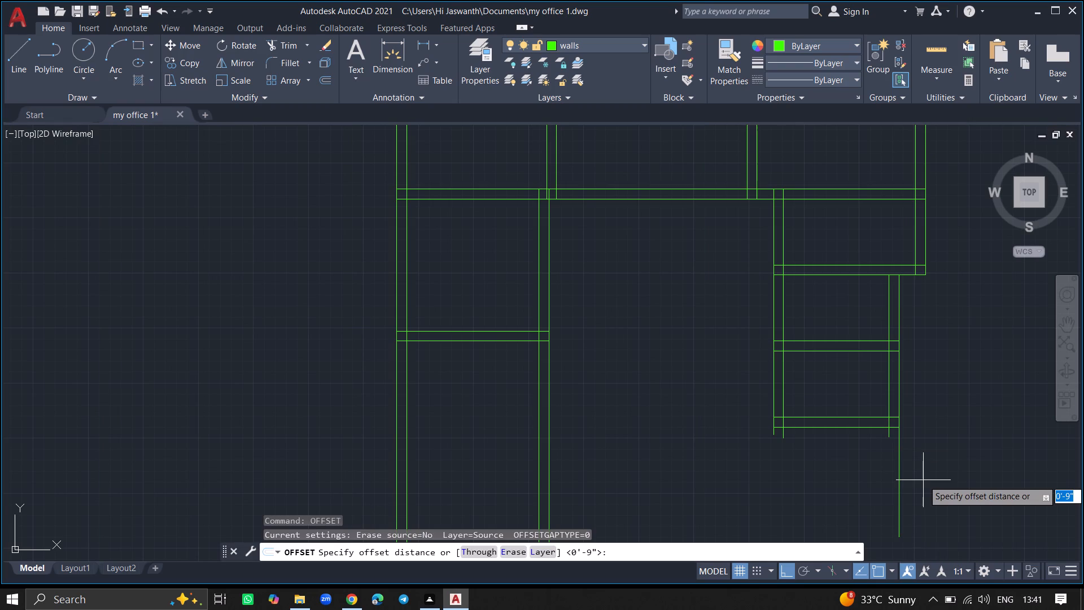
key(Return)
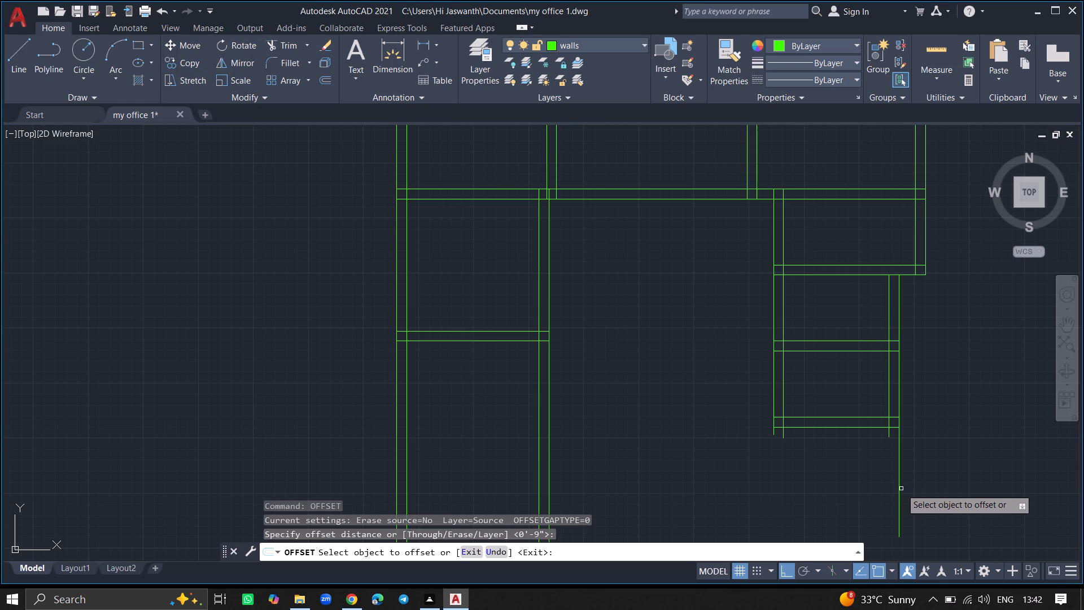
drag(901, 487, 884, 491)
click(884, 491)
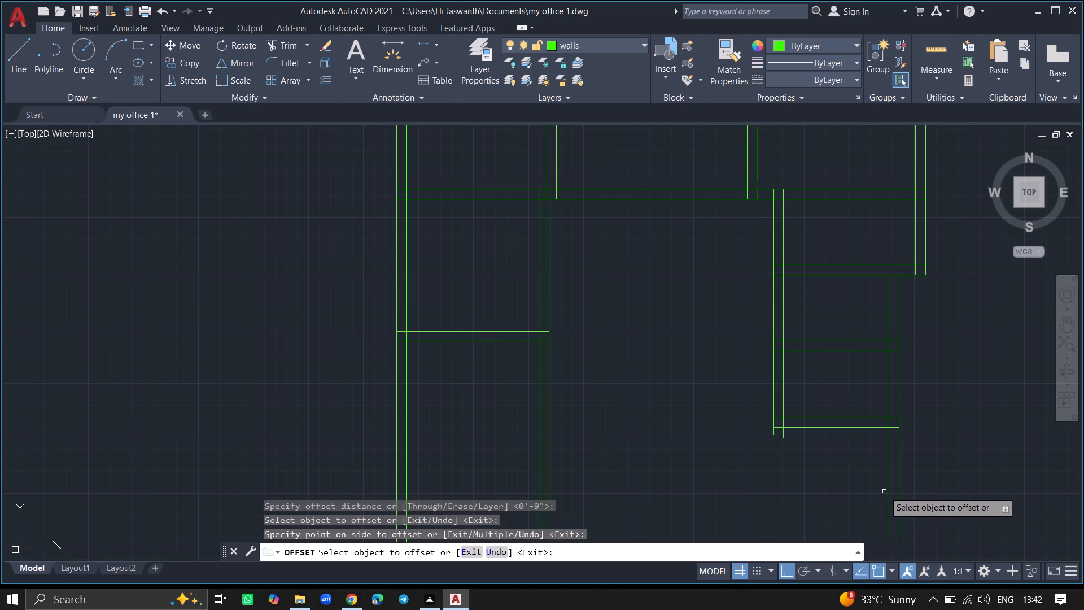
ctrl+scroll(903, 432, up, 2)
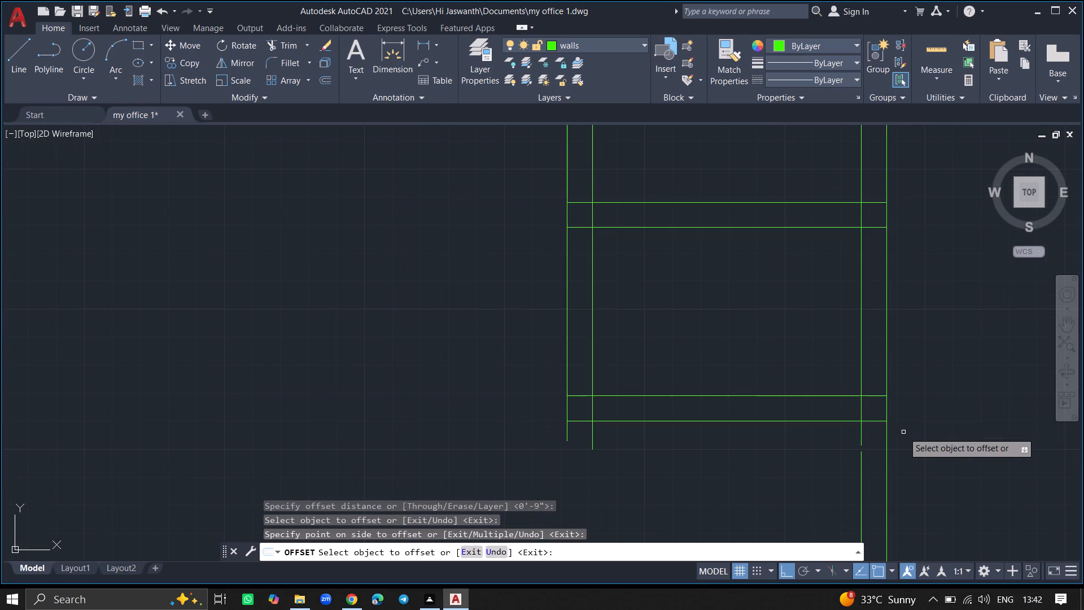
key(Return)
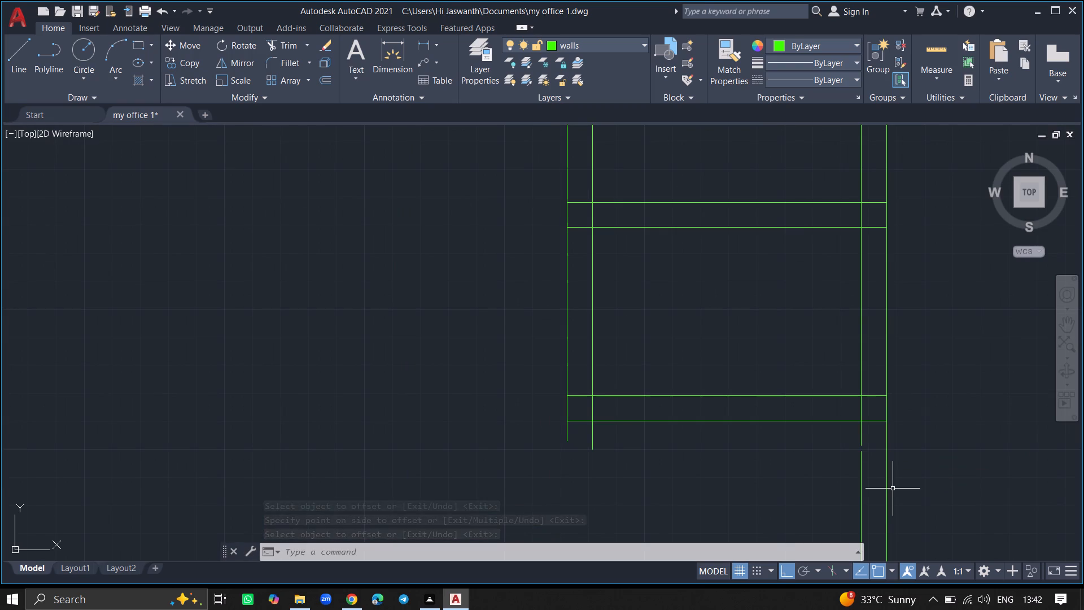
Extend the new inner wall line upward to the lower line of the lowest cross wall.
text(ex)
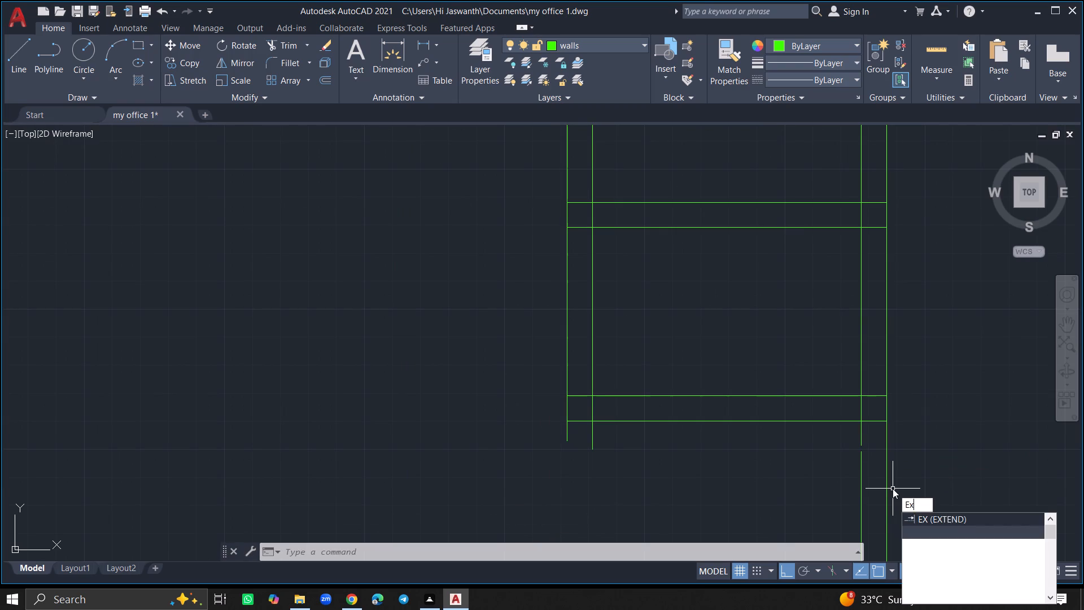
key(Return)
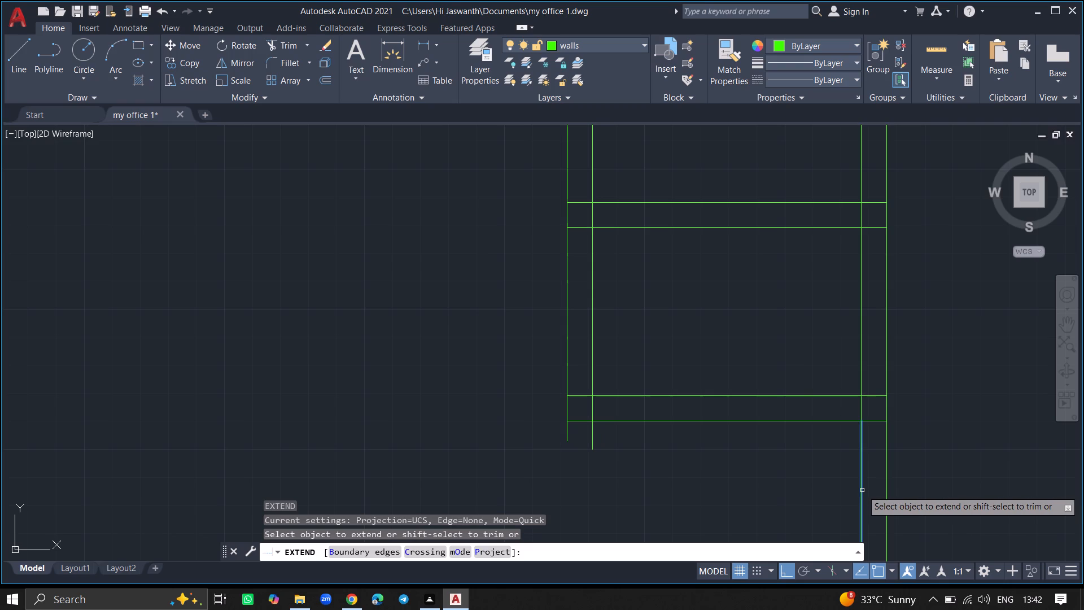
click(862, 489)
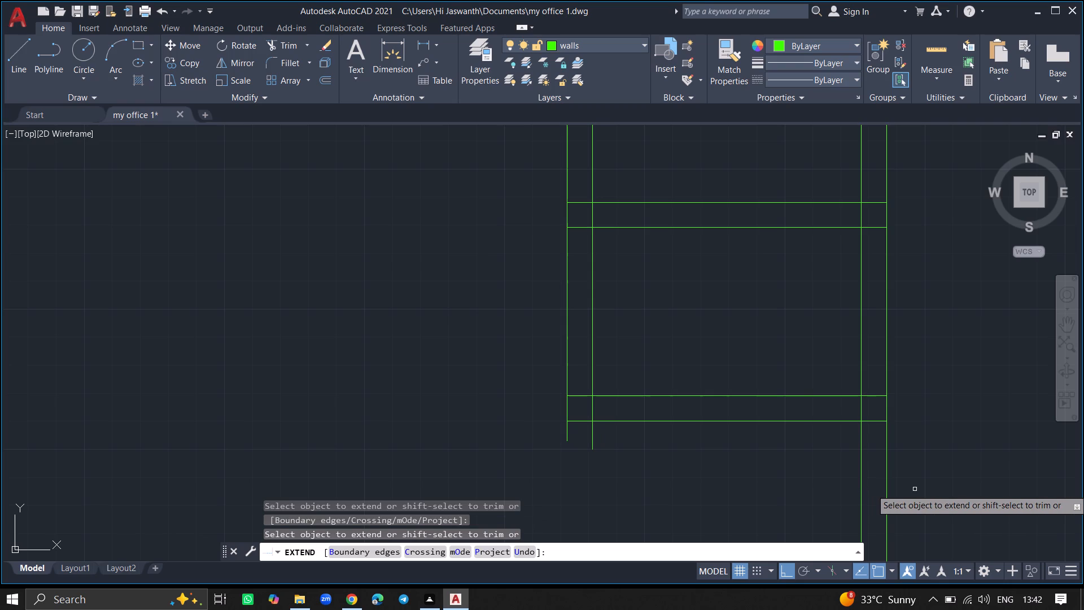
key(Return)
Offset the lower line of the lowest cross wall 5' downward.
ctrl+scroll(915, 489, down, 4)
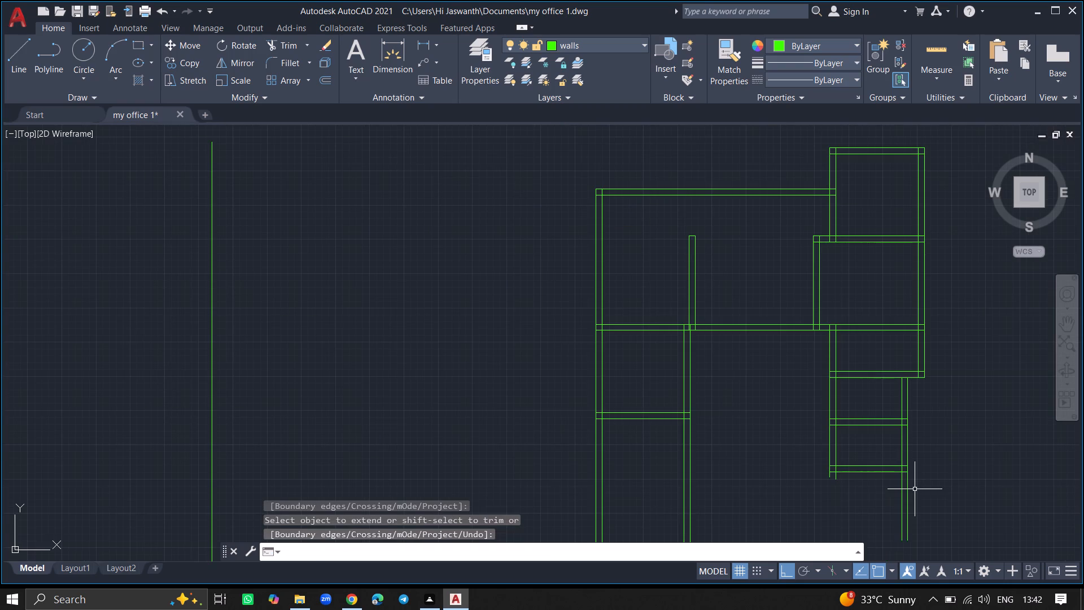
ctrl+scroll(890, 538, up, 1)
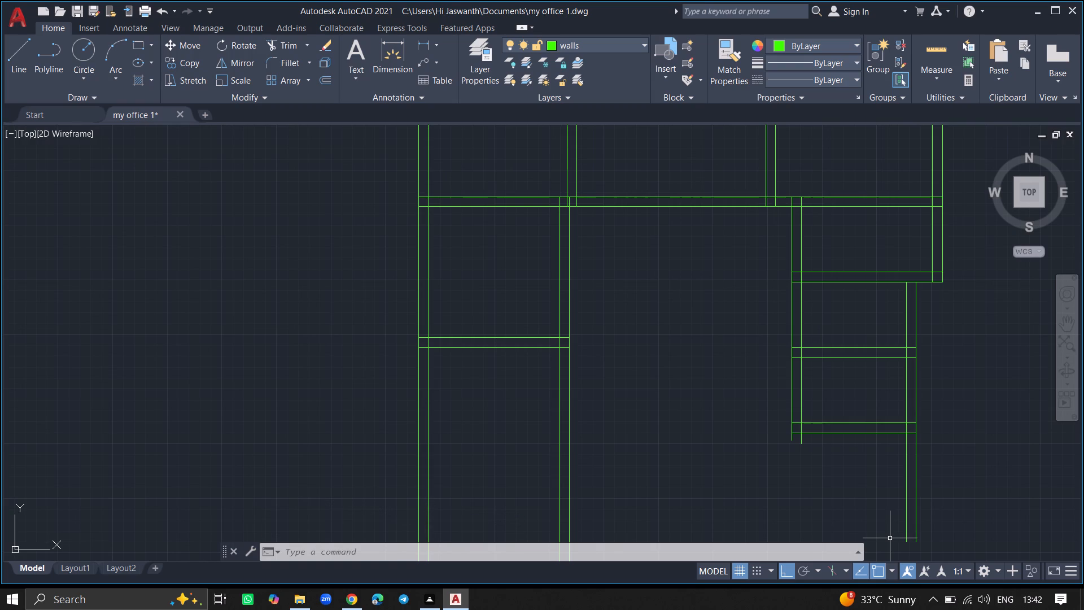
text(off)
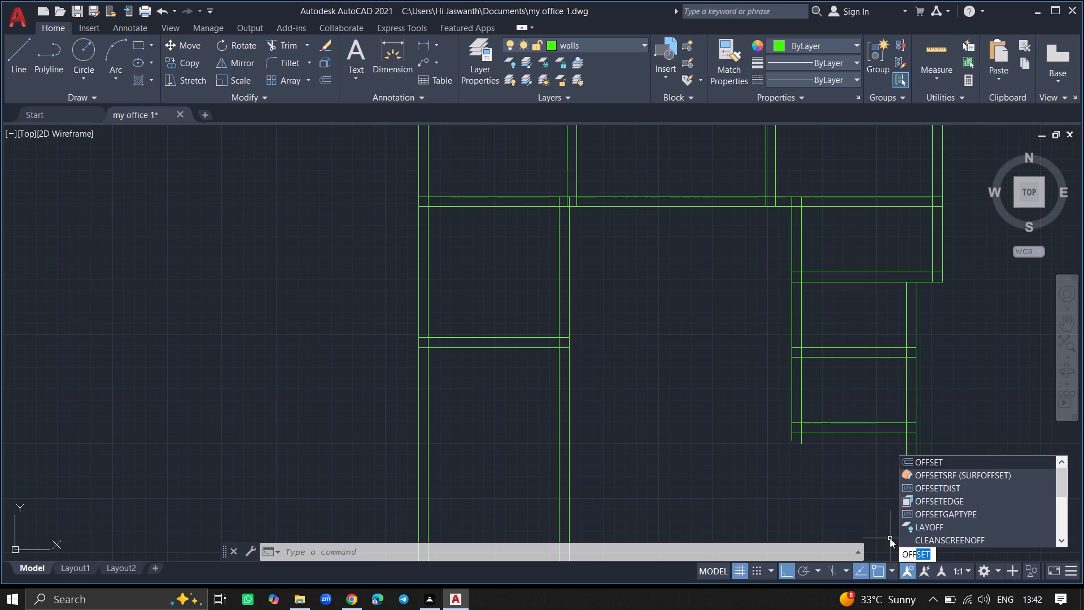
click(928, 463)
text(5')
key(Return)
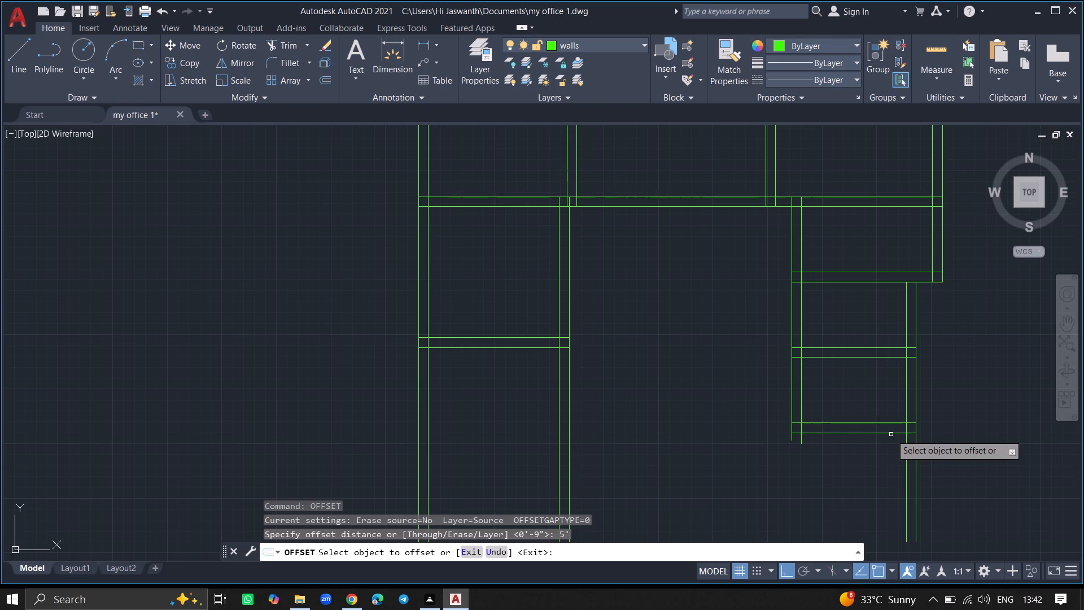
click(891, 432)
click(891, 525)
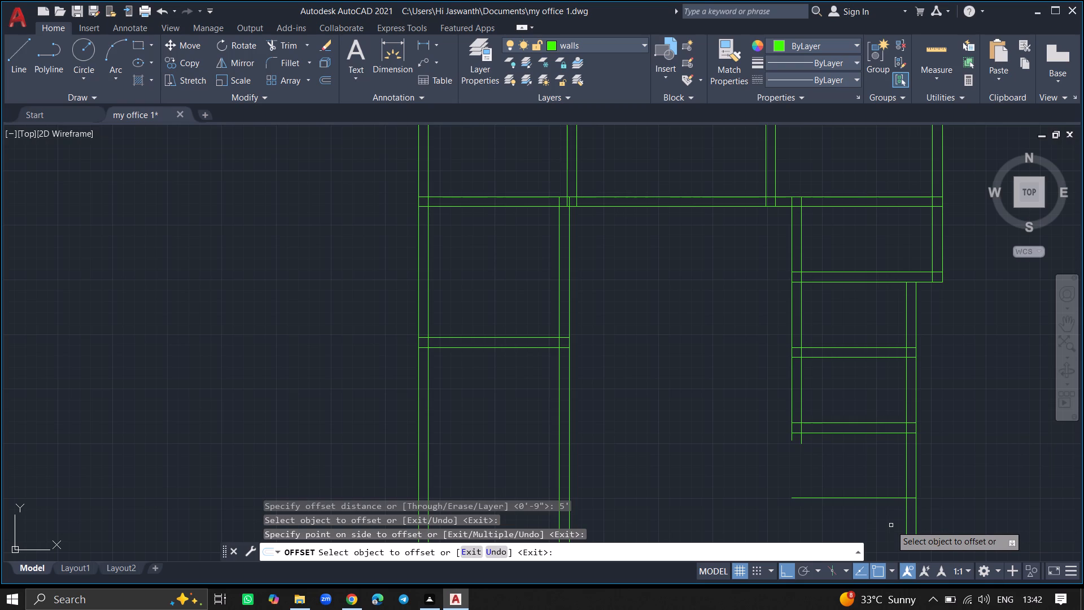
key(Return)
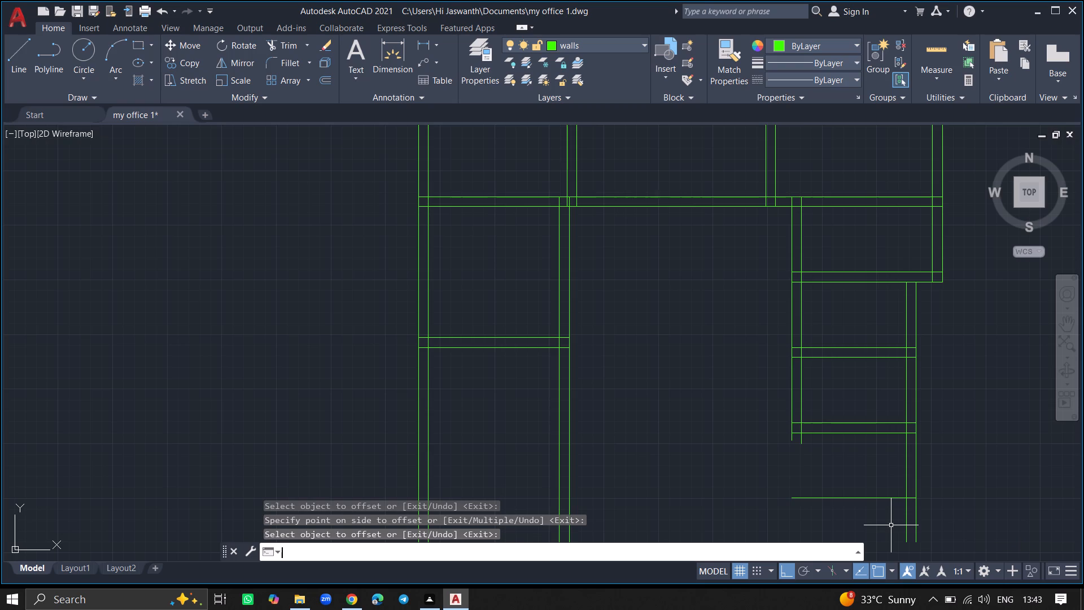
Offset the new bottom horizontal line 9" downward to form the next cross wall.
text(off)
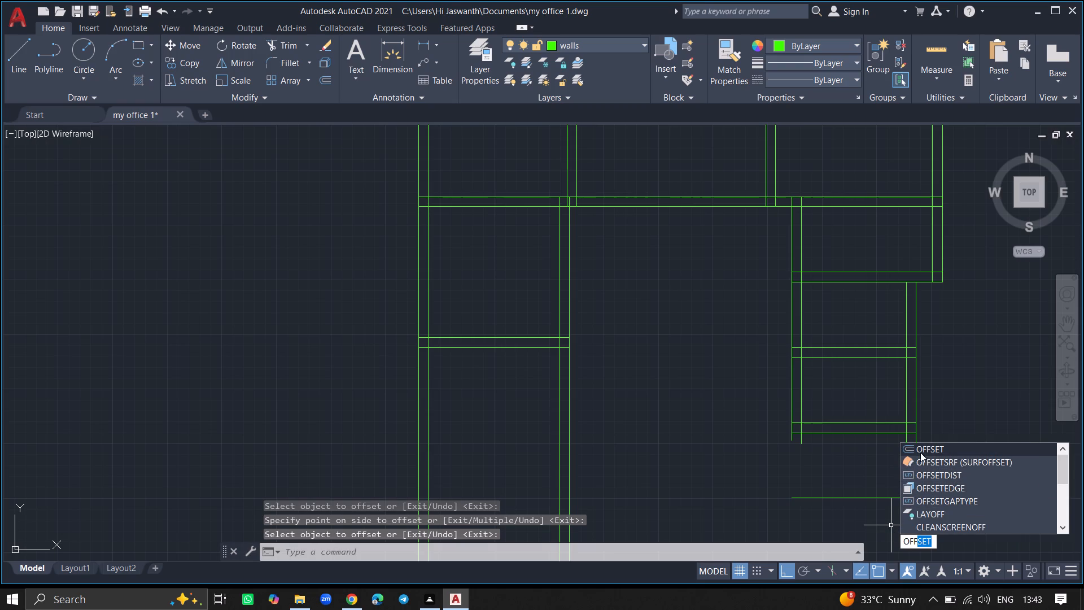
click(922, 450)
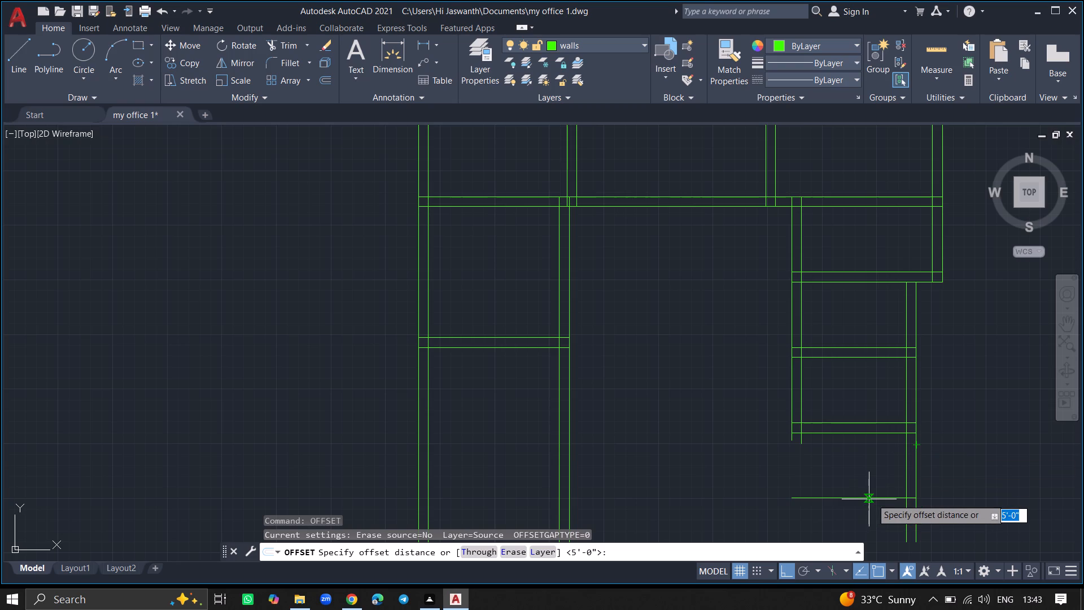
text(9")
key(Return)
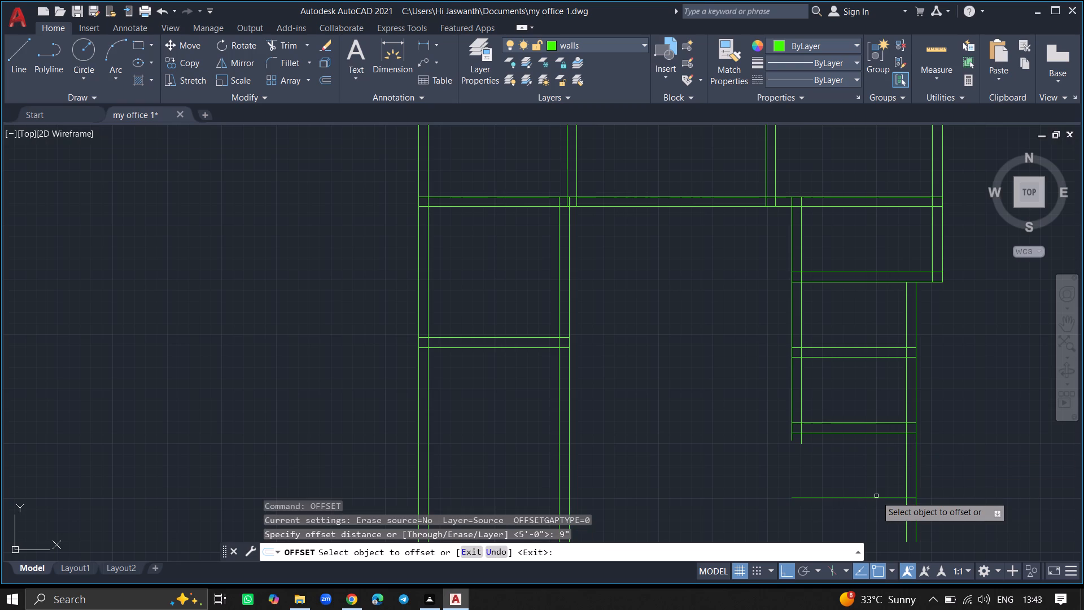
click(878, 499)
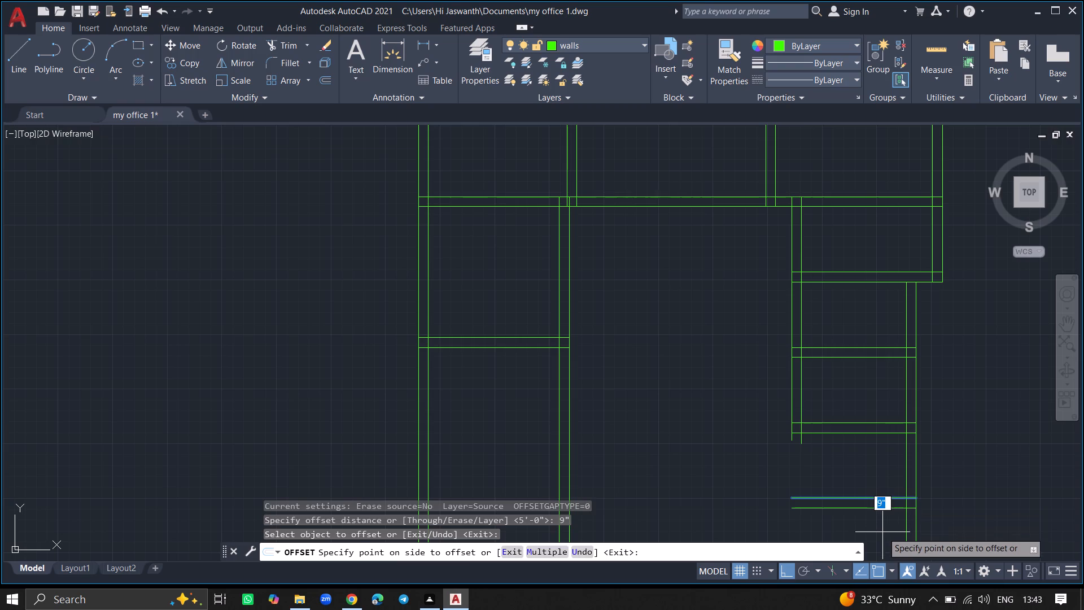
click(882, 532)
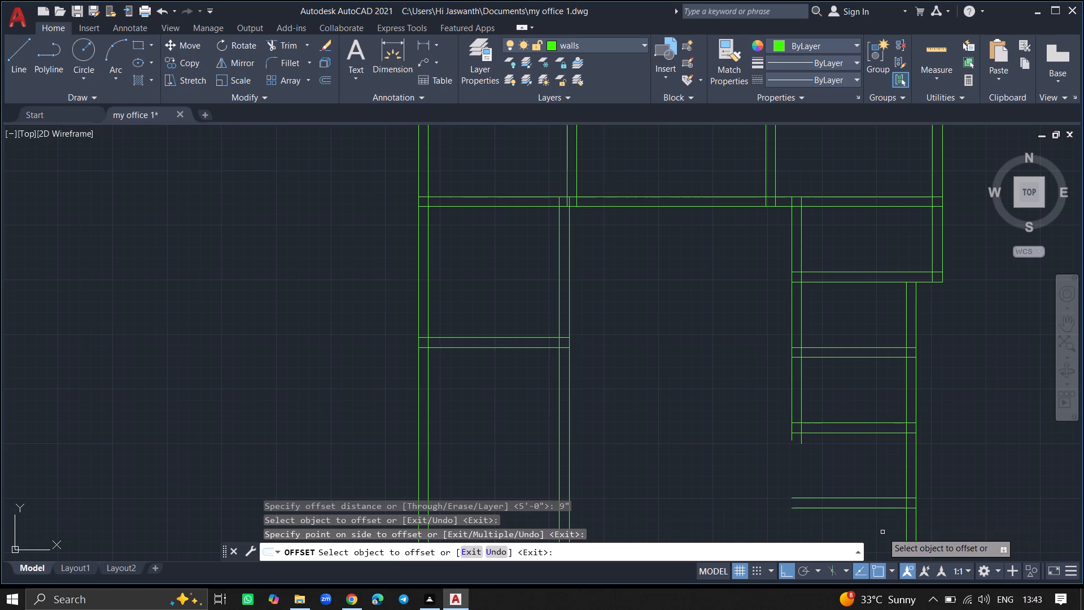
key(Return)
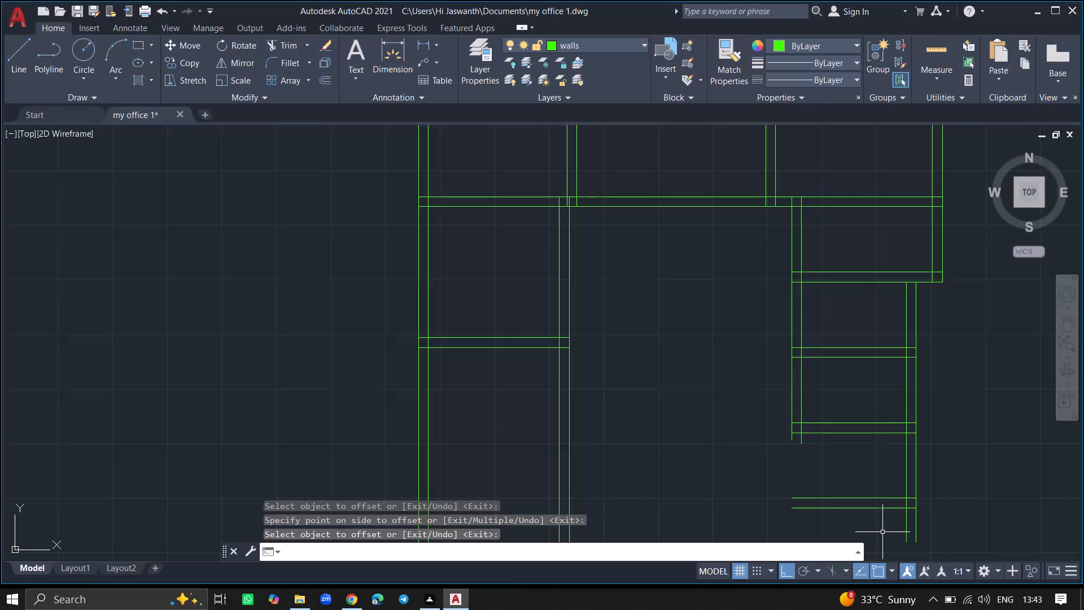
Extend both lines of the left vertical wall down to the lower line of the new lowest cross wall.
key(e)
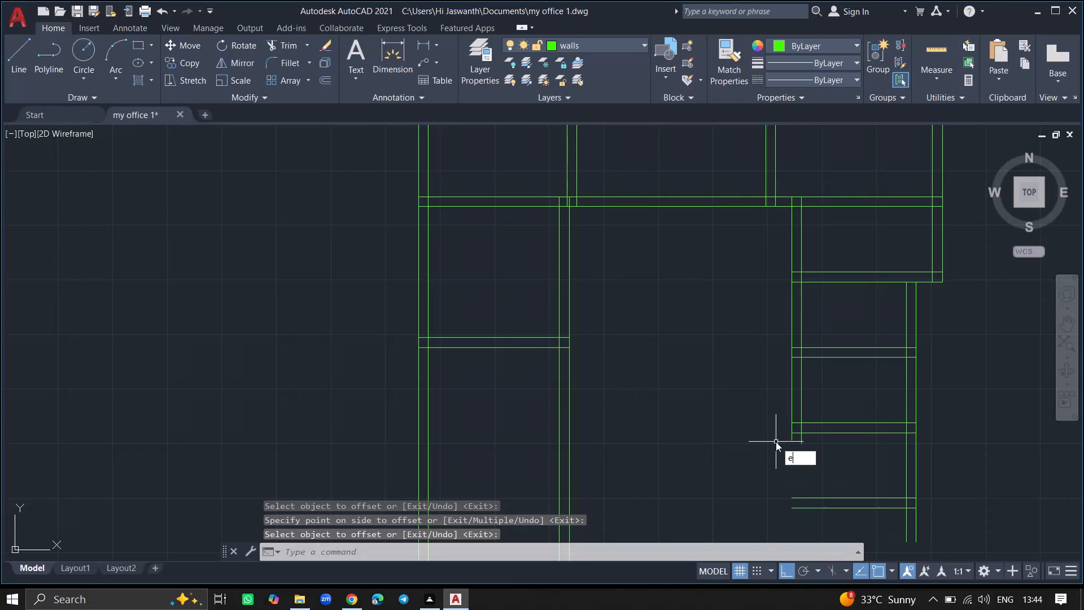
key(x)
key(Return)
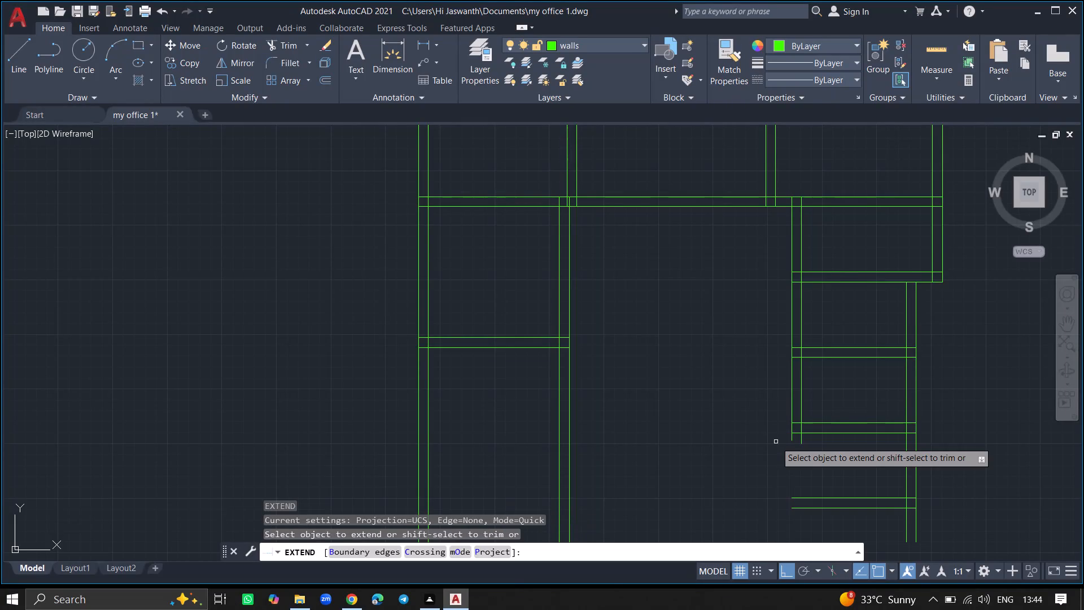
click(792, 432)
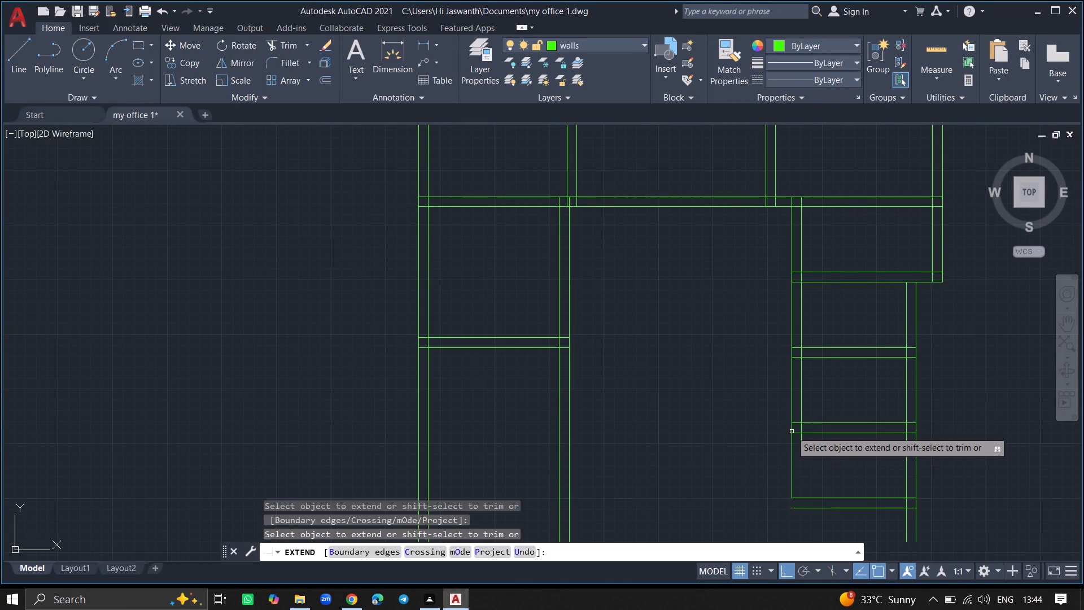
click(803, 426)
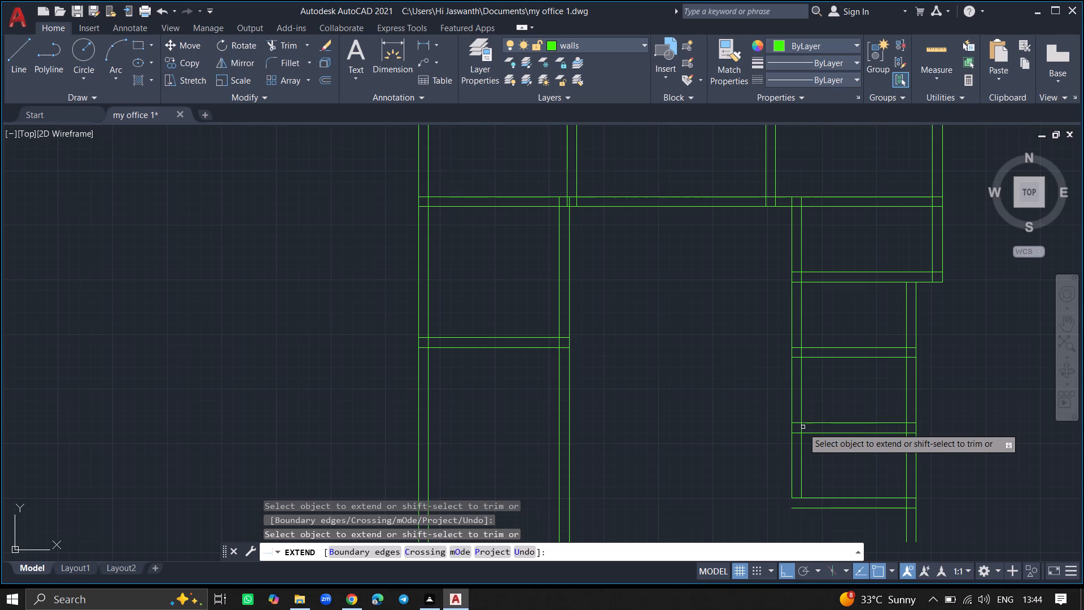
click(803, 436)
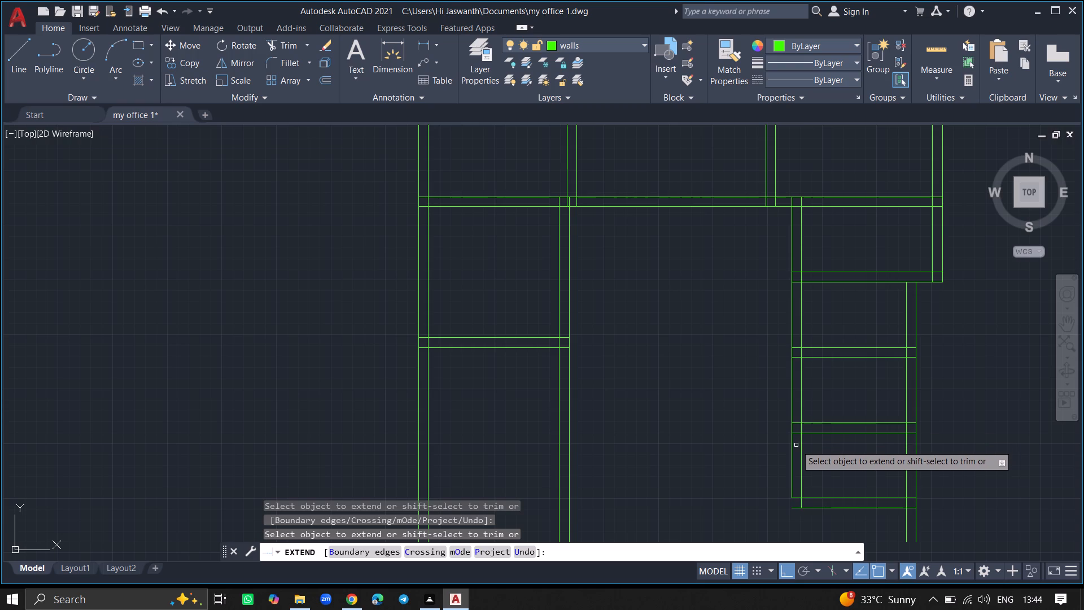
click(793, 445)
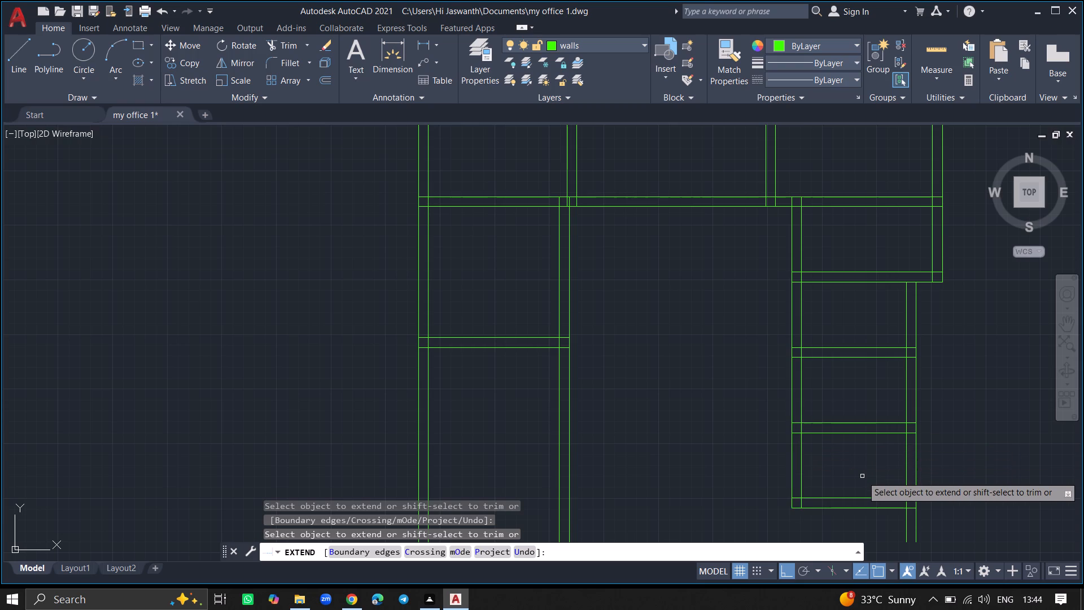
key(Return)
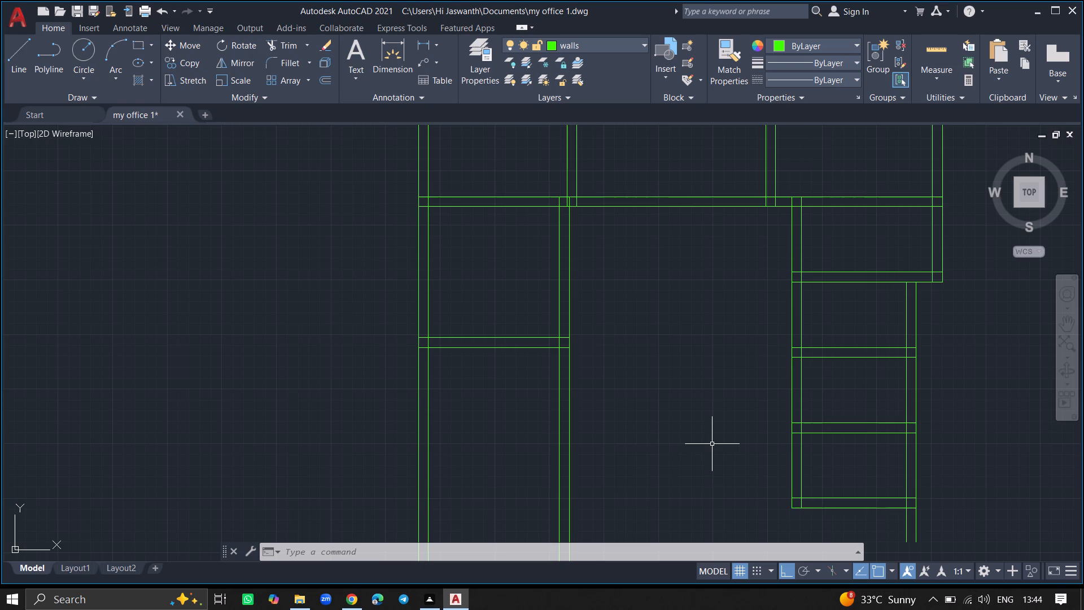
Trim the two right wall line ends that project below the lowest cross wall.
ctrl+scroll(714, 443, down, 3)
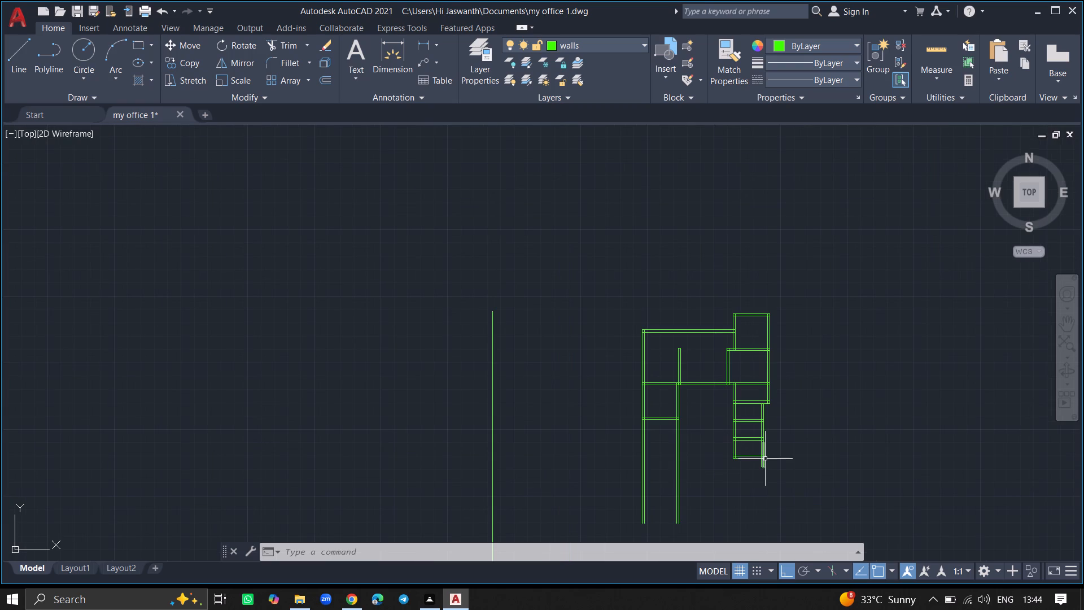
ctrl+scroll(769, 469, up, 5)
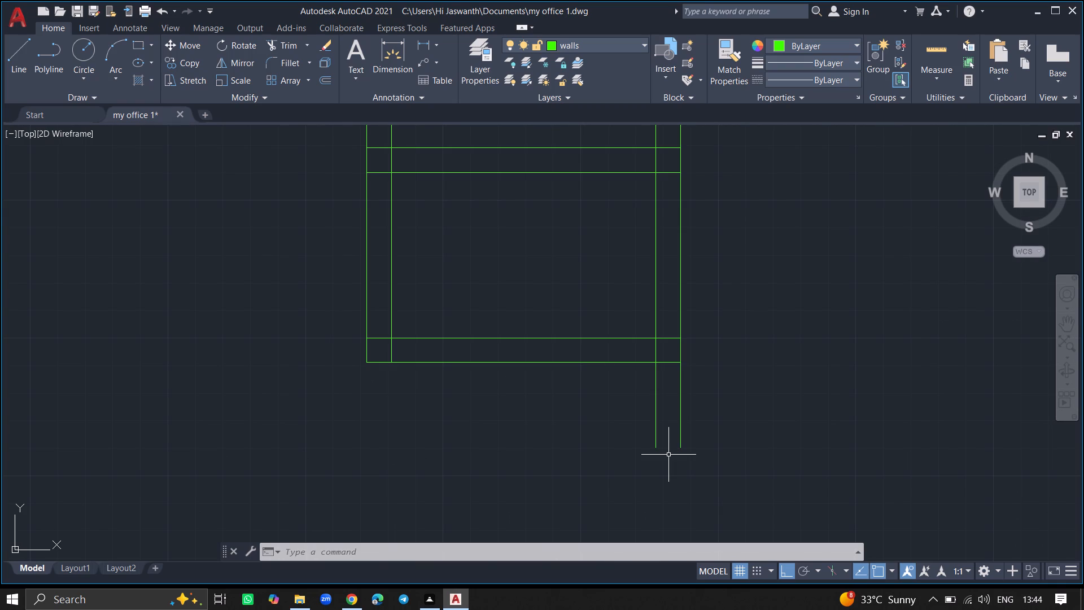
text(trim)
key(Return)
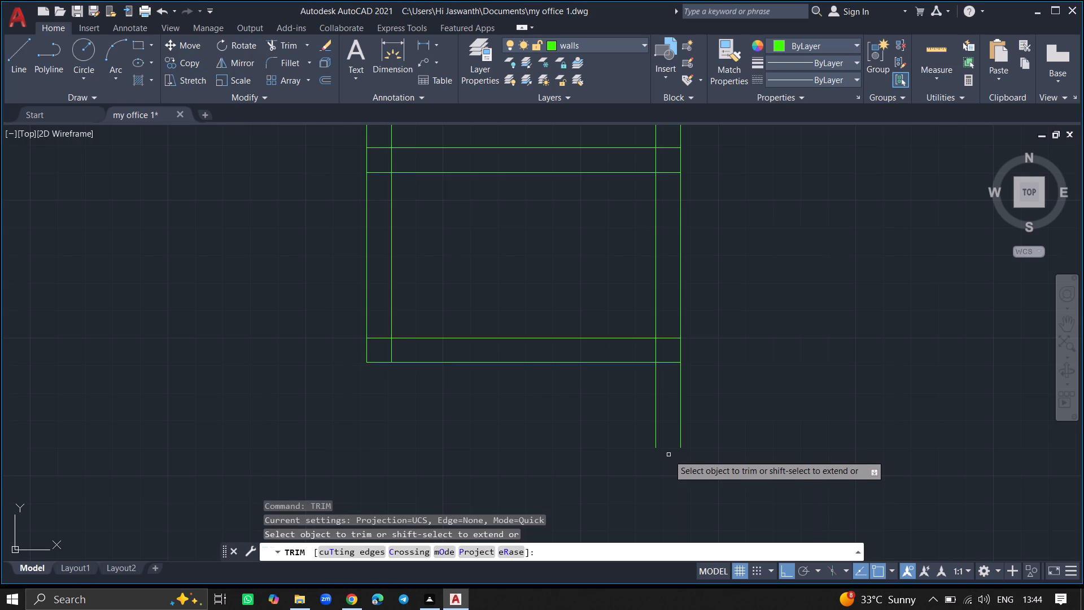
click(679, 436)
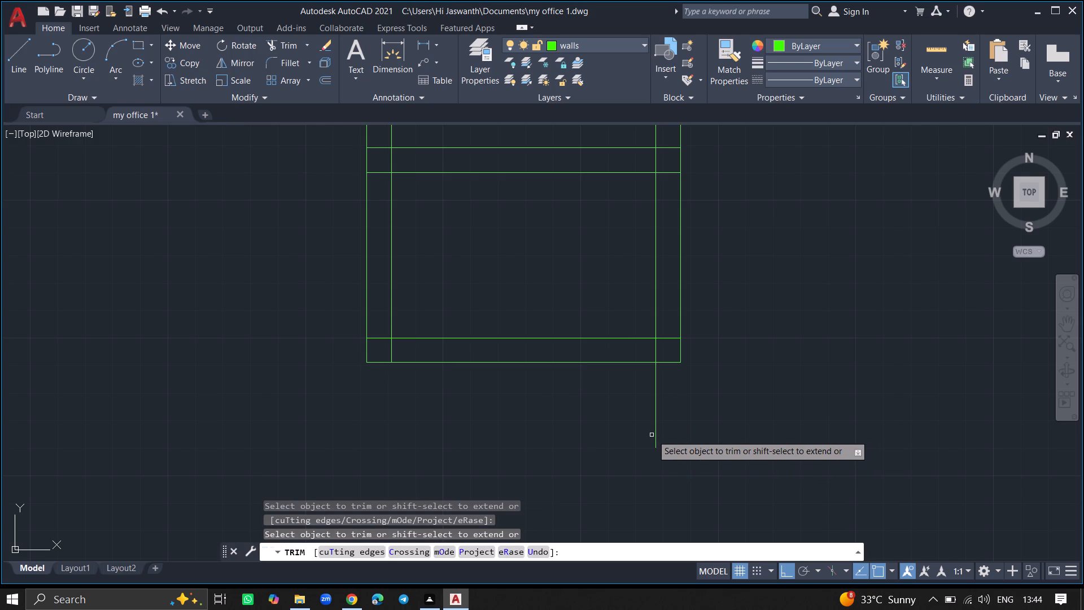
click(655, 435)
key(Return)
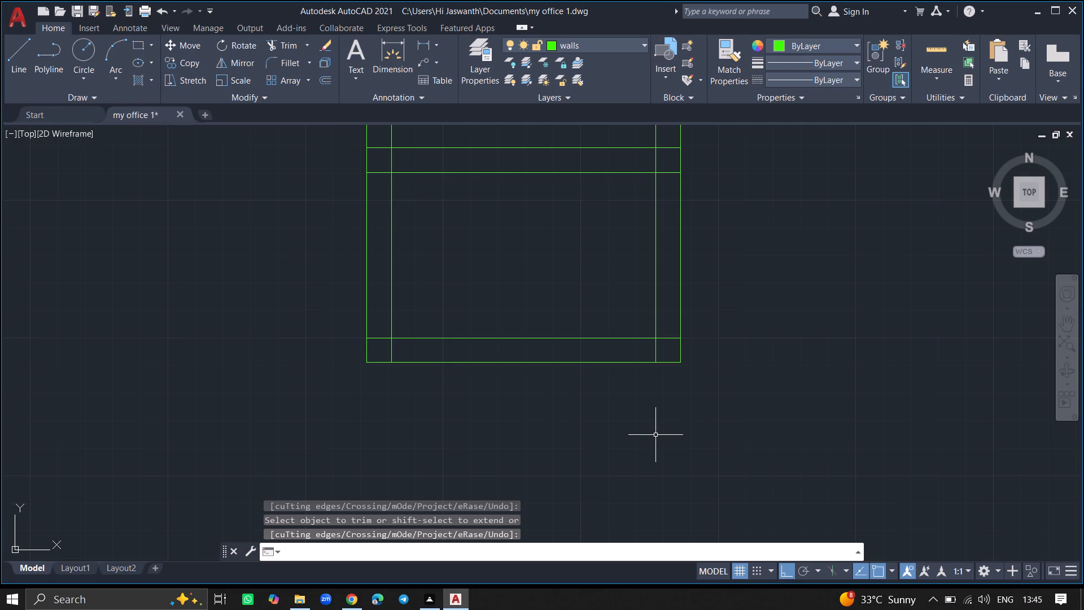
Draw a 2' horizontal line to the right from the right end of the lowest cross wall's upper line.
key(l)
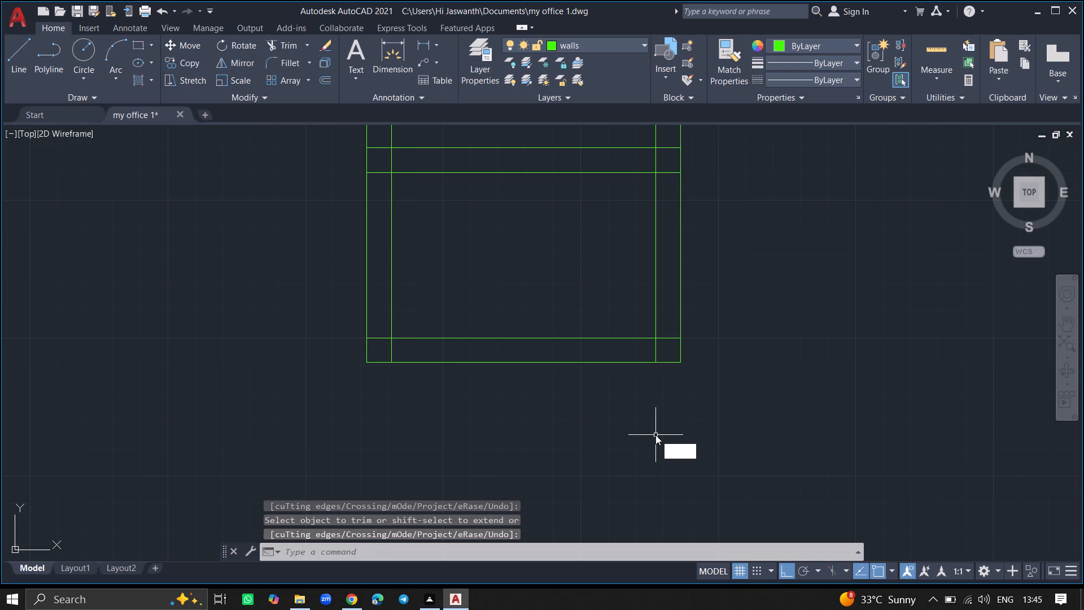
key(Return)
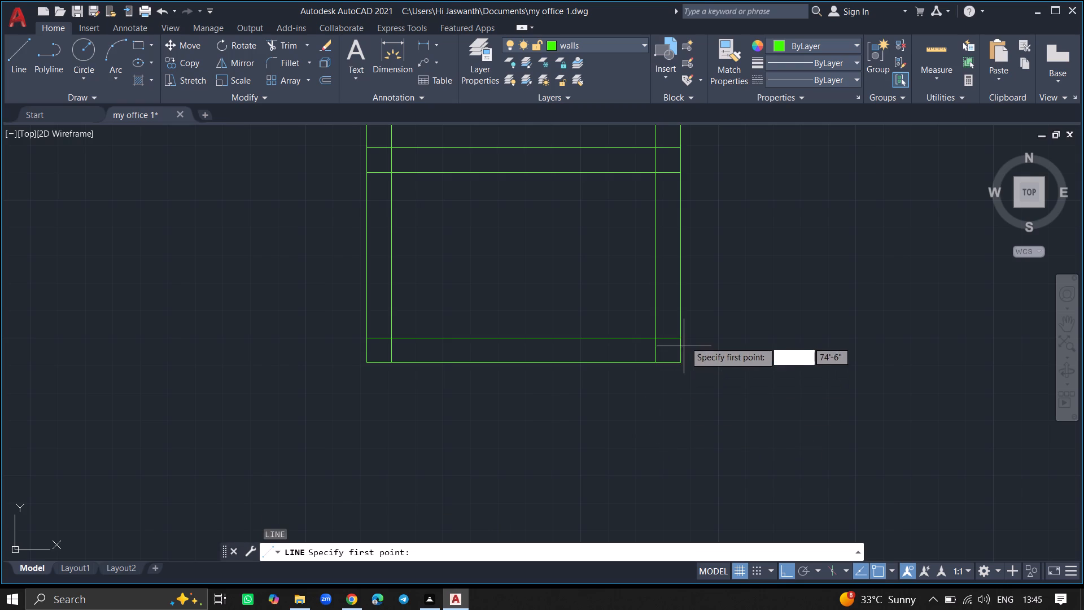
click(681, 336)
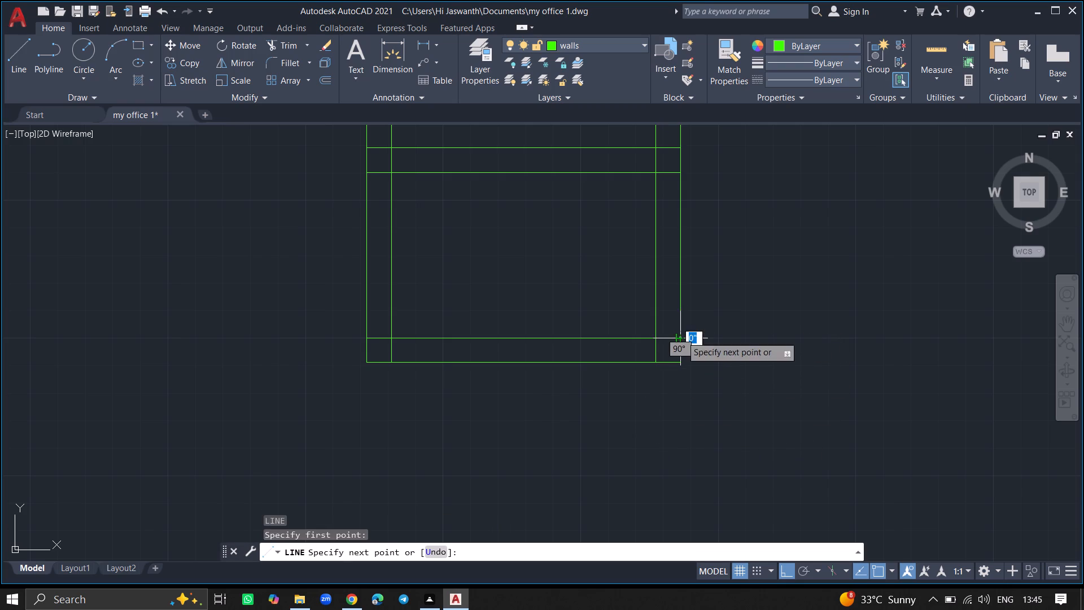
key(2)
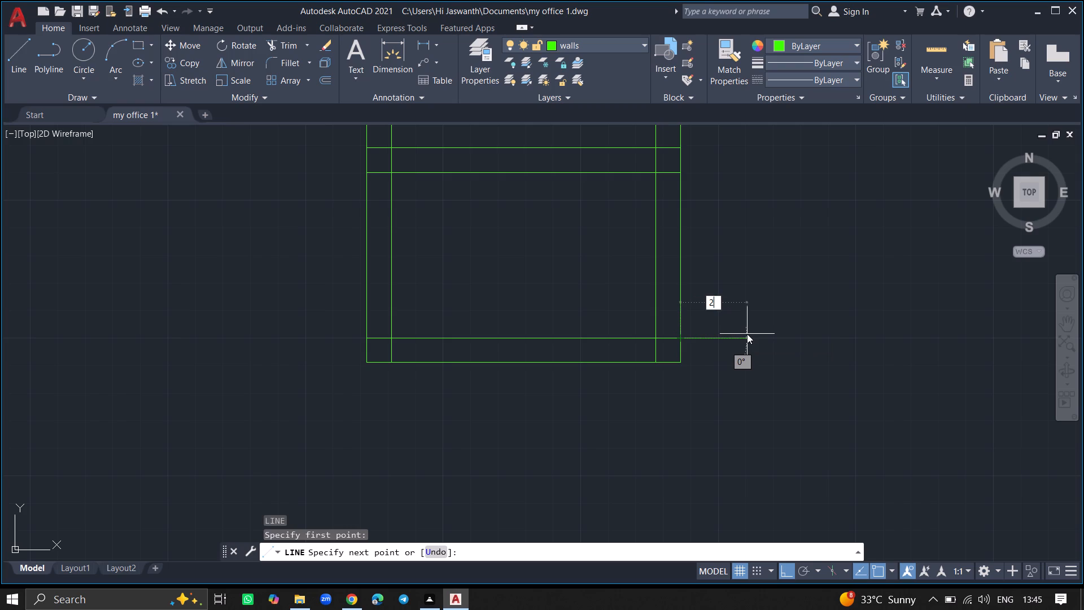
key(apostrophe)
key(Return)
key(Return)
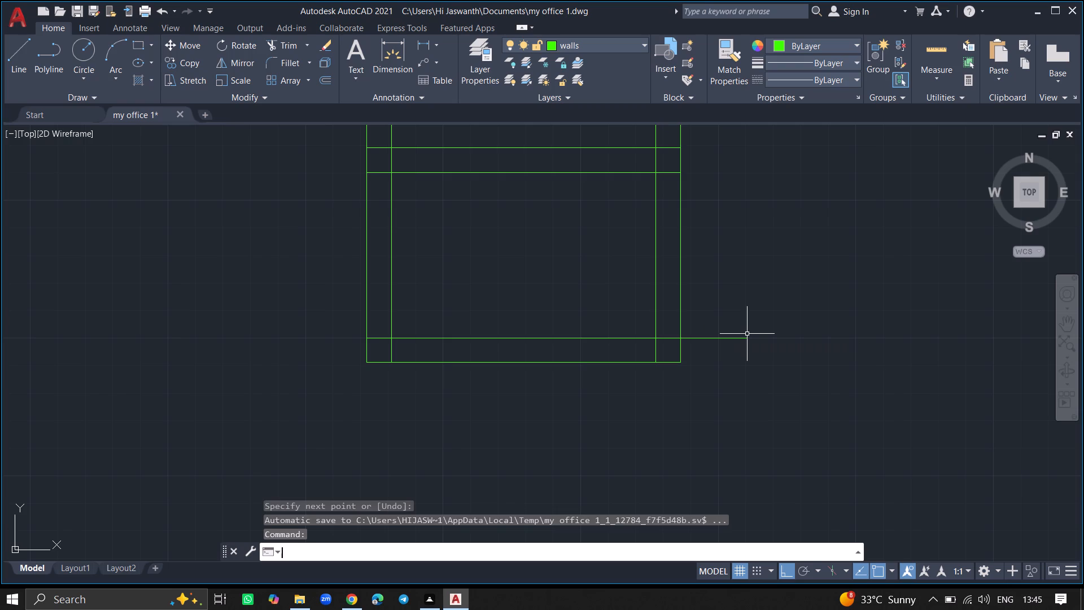
Offset the new 2' line 9" downward to continue the cross wall's lower line.
text(off)
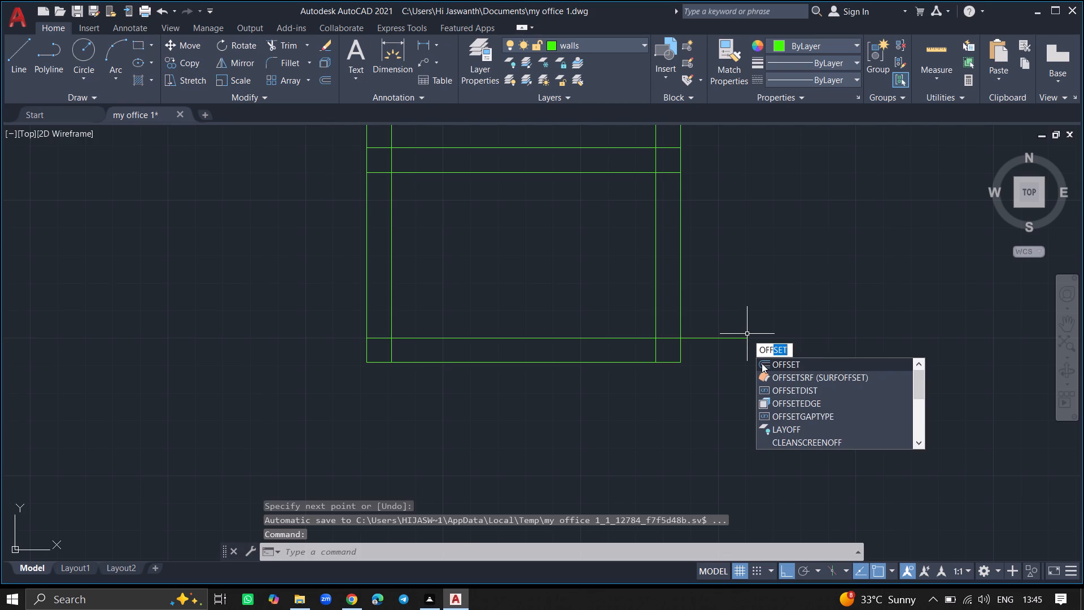
click(762, 363)
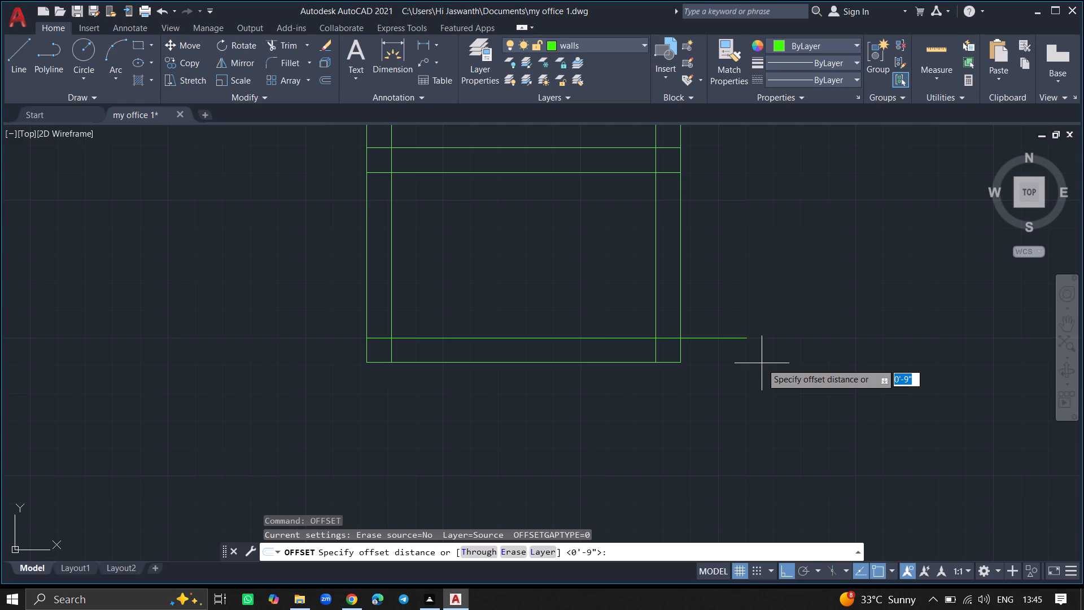
key(Return)
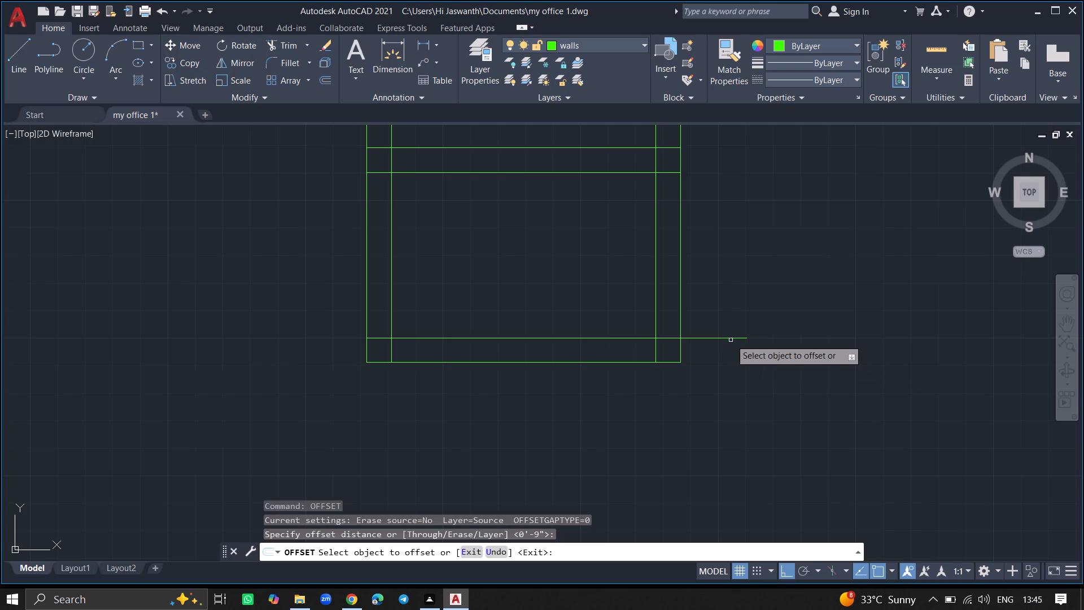
click(731, 339)
click(738, 394)
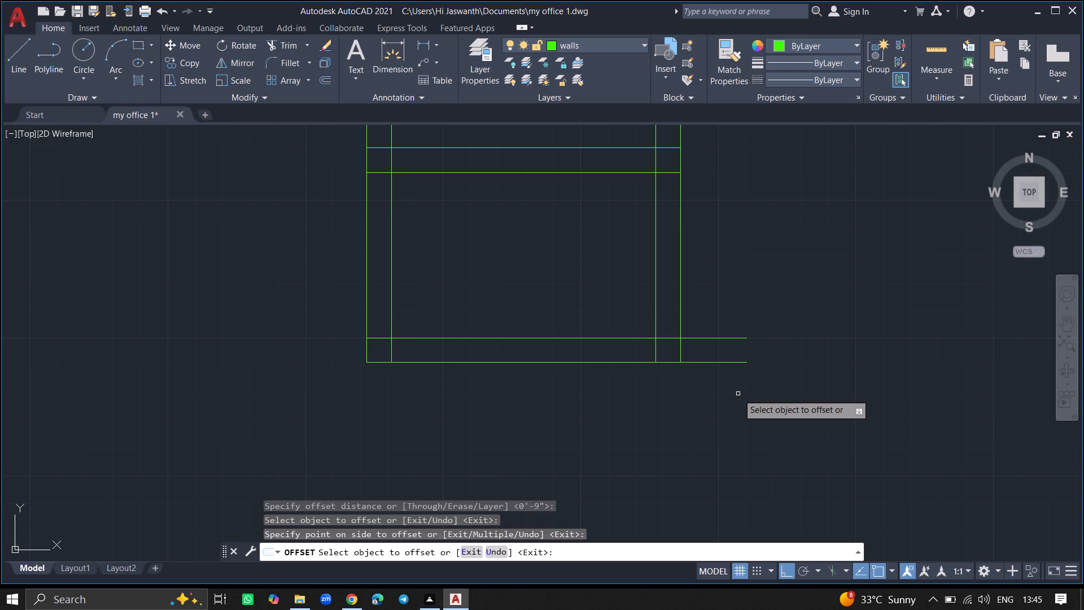
key(Return)
Draw a vertical line about 5' downward from the right end of the lower 2' line.
key(l)
key(Return)
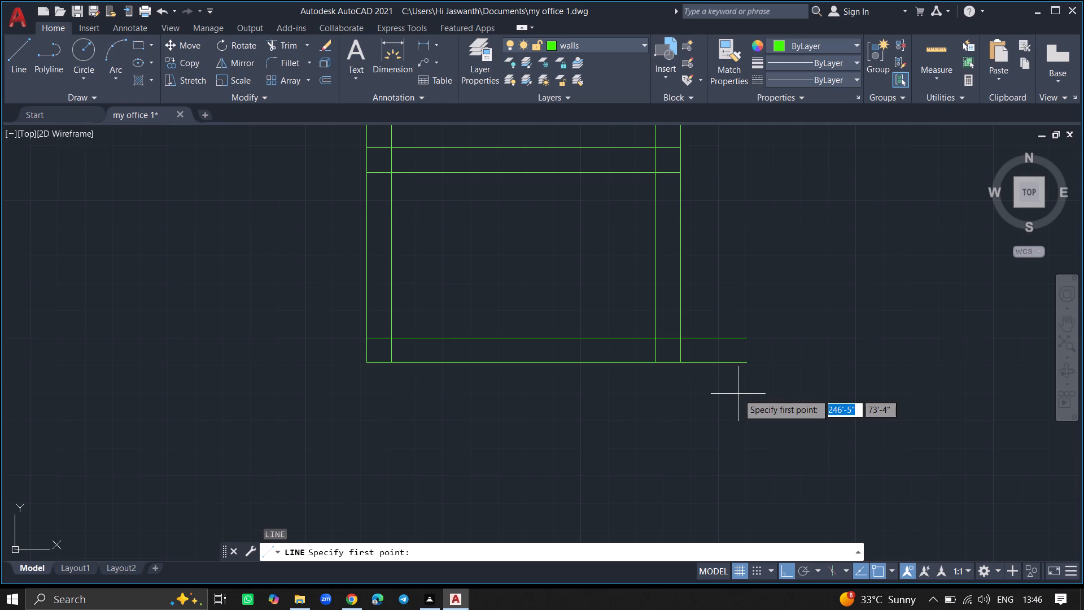
click(744, 360)
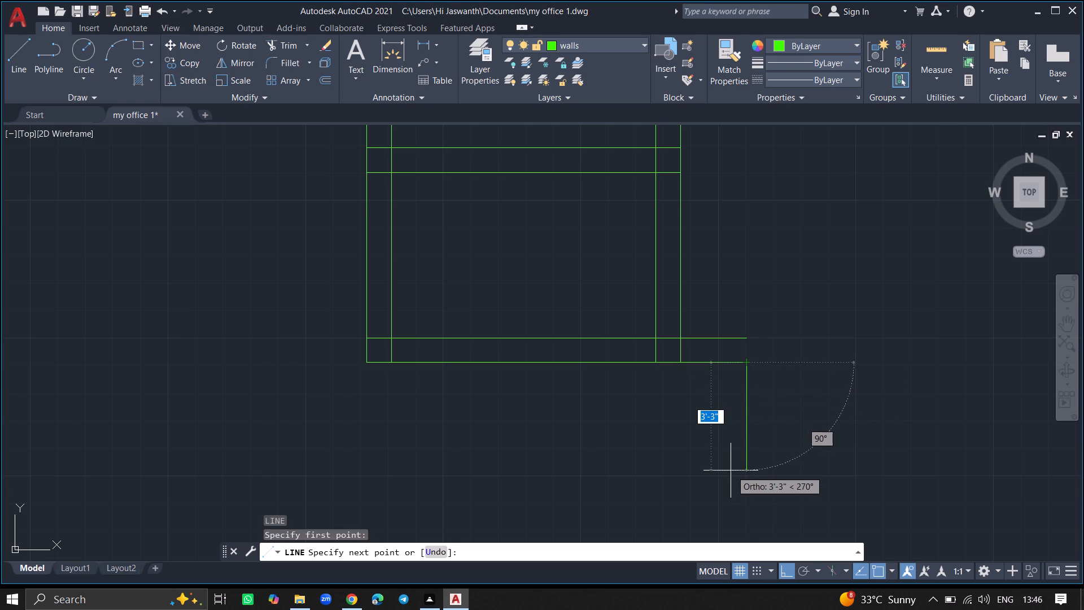
click(729, 540)
key(Return)
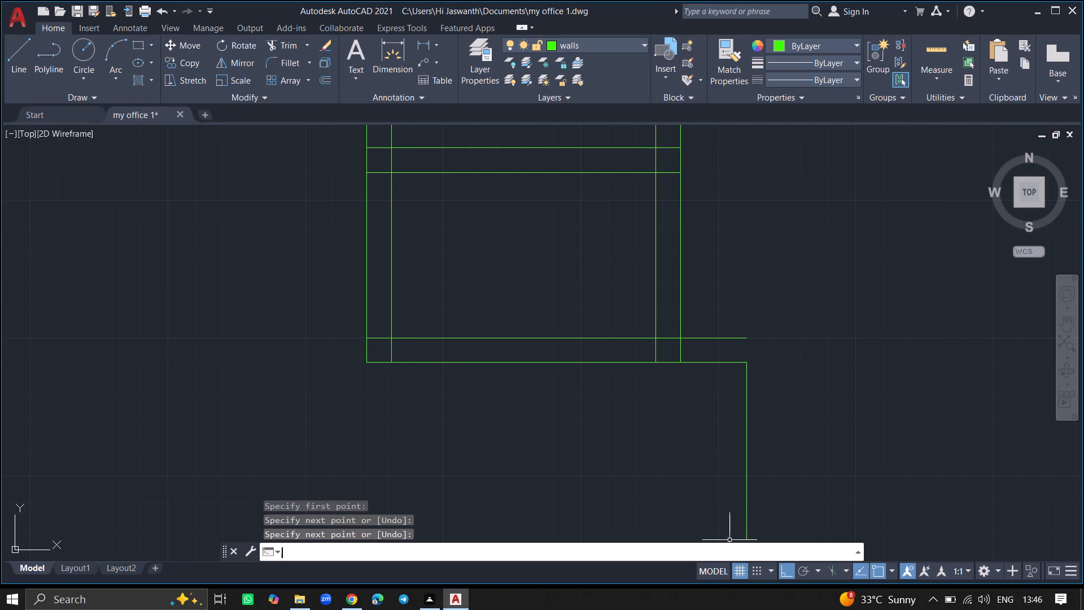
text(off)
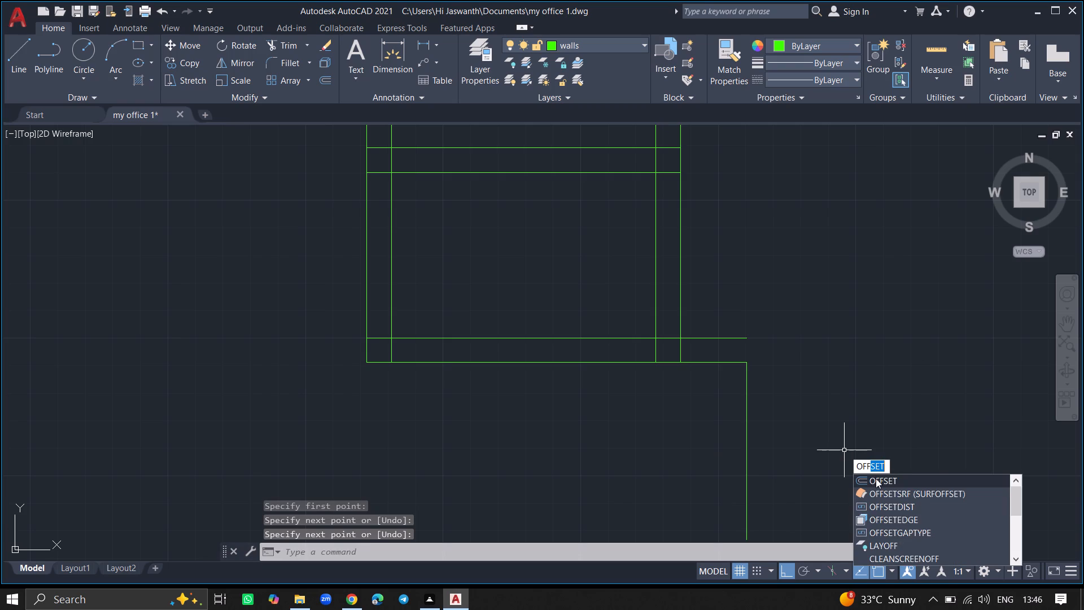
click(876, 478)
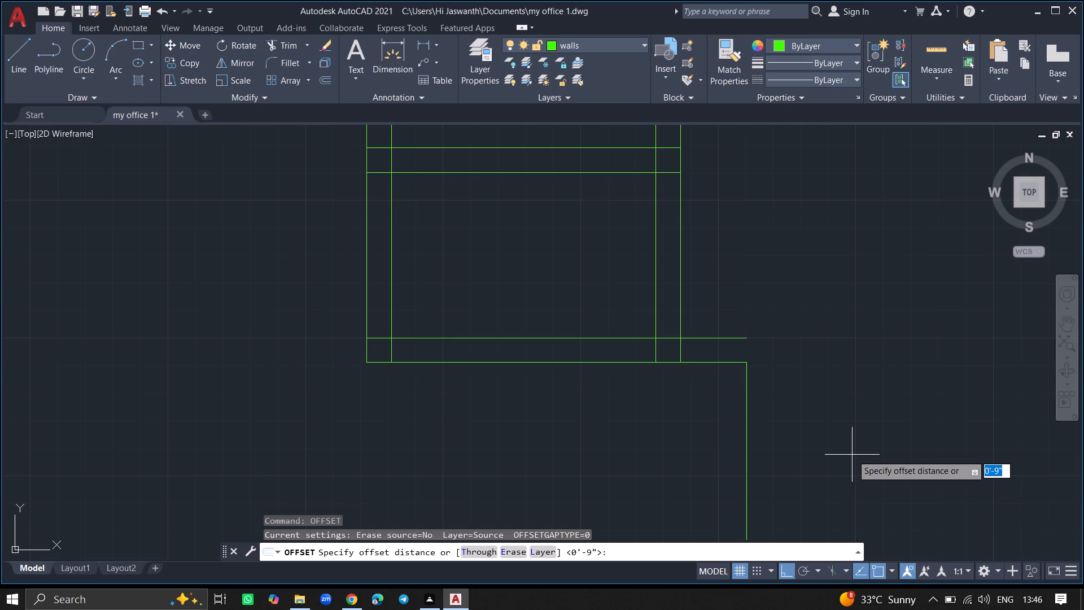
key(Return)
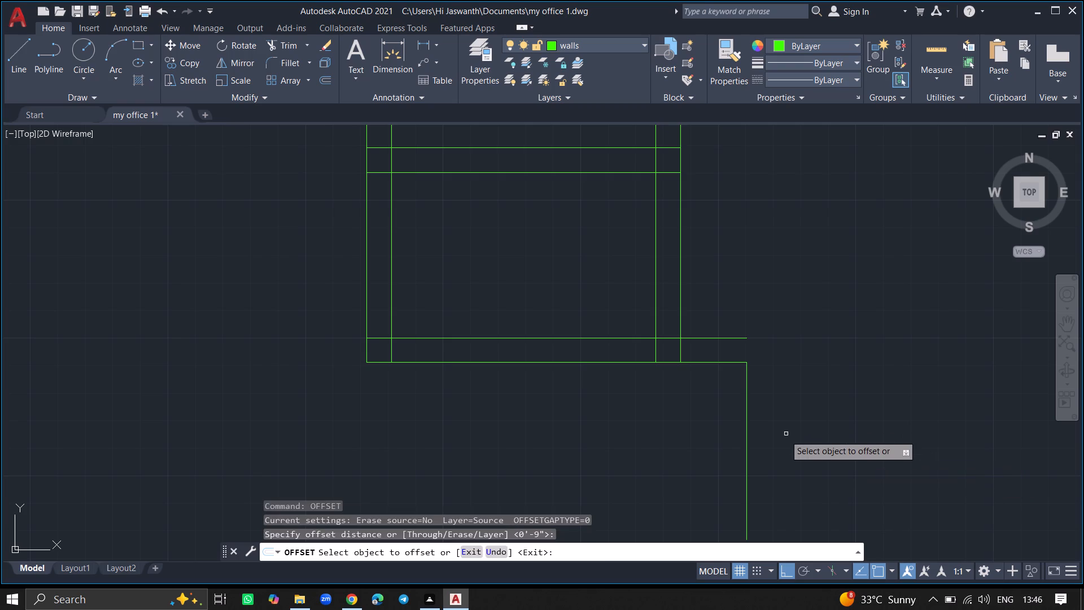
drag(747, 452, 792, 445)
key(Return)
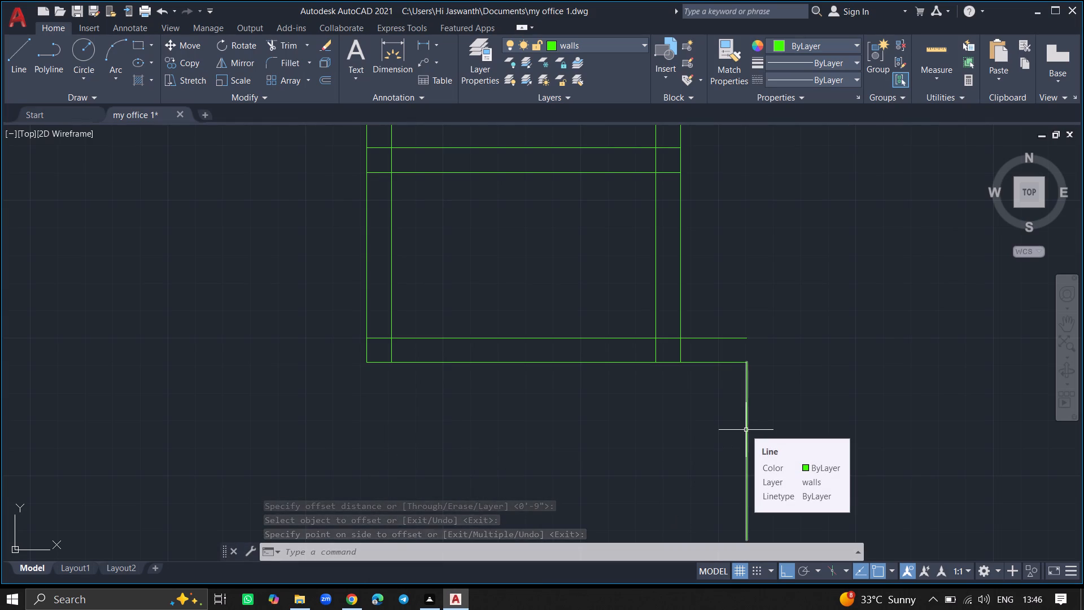
Offset the new vertical line 9" to the right to form the wall's outer line.
text(off)
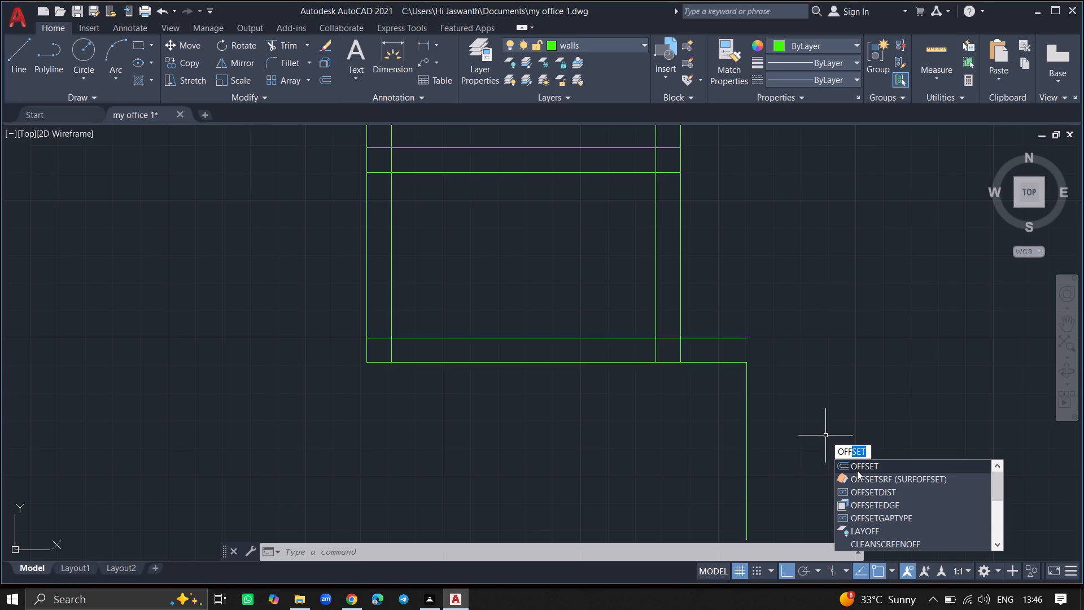
click(857, 464)
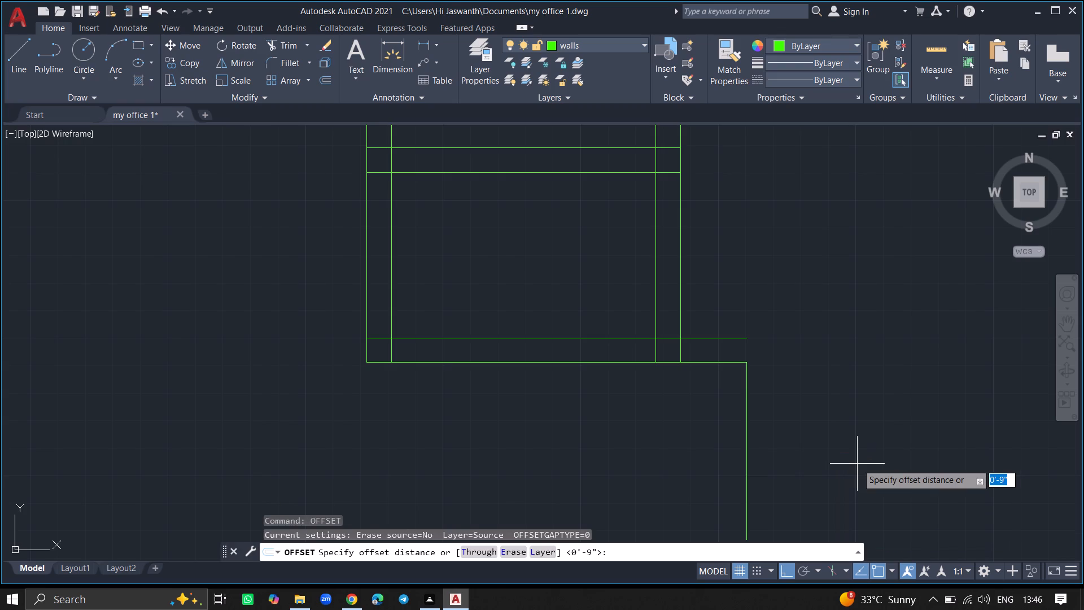
key(Return)
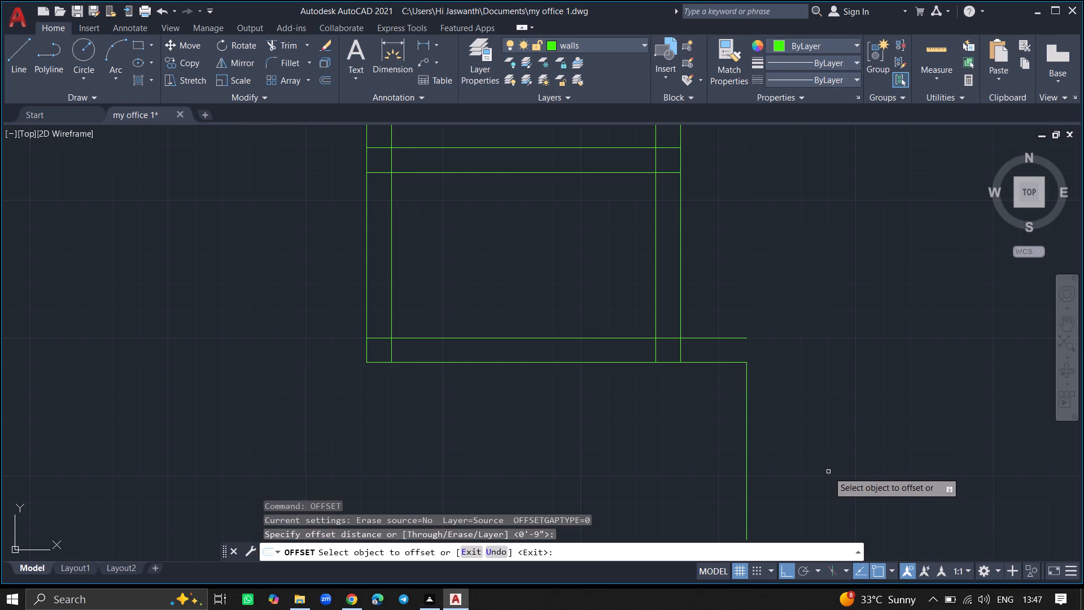
click(748, 464)
click(856, 481)
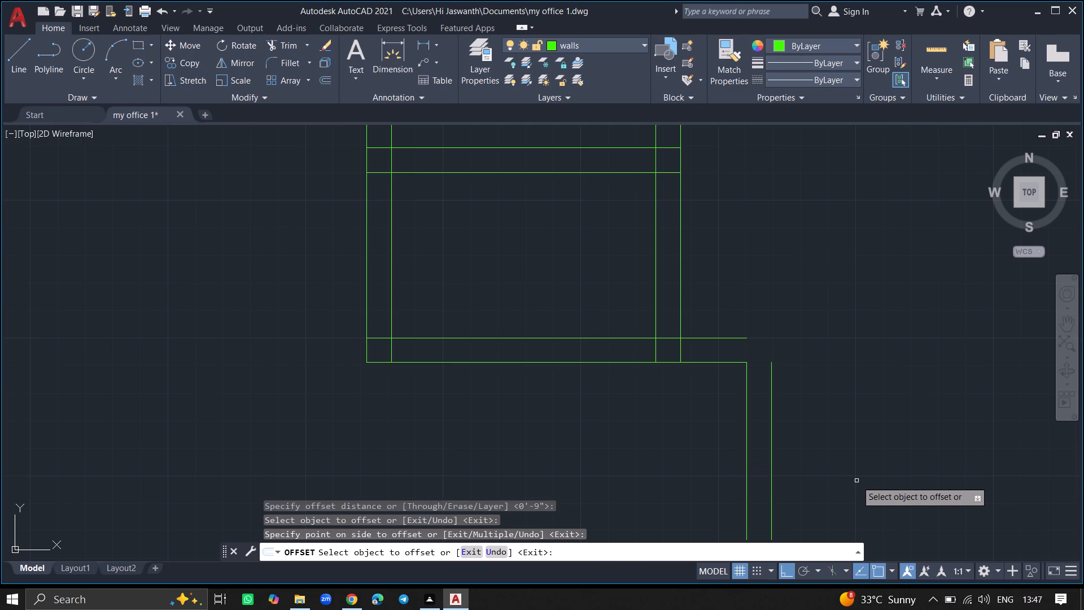
key(Return)
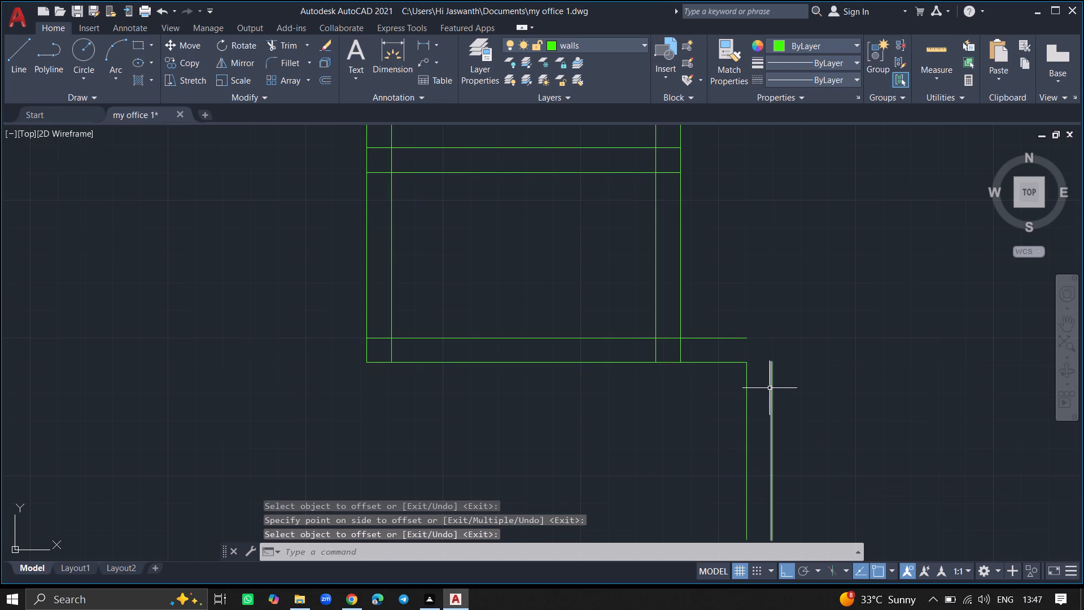
Close the new wall's outer corner with a line 9" up from the outer vertical line and about 10" left along the cross wall's upper line.
ctrl+scroll(770, 388, up, 3)
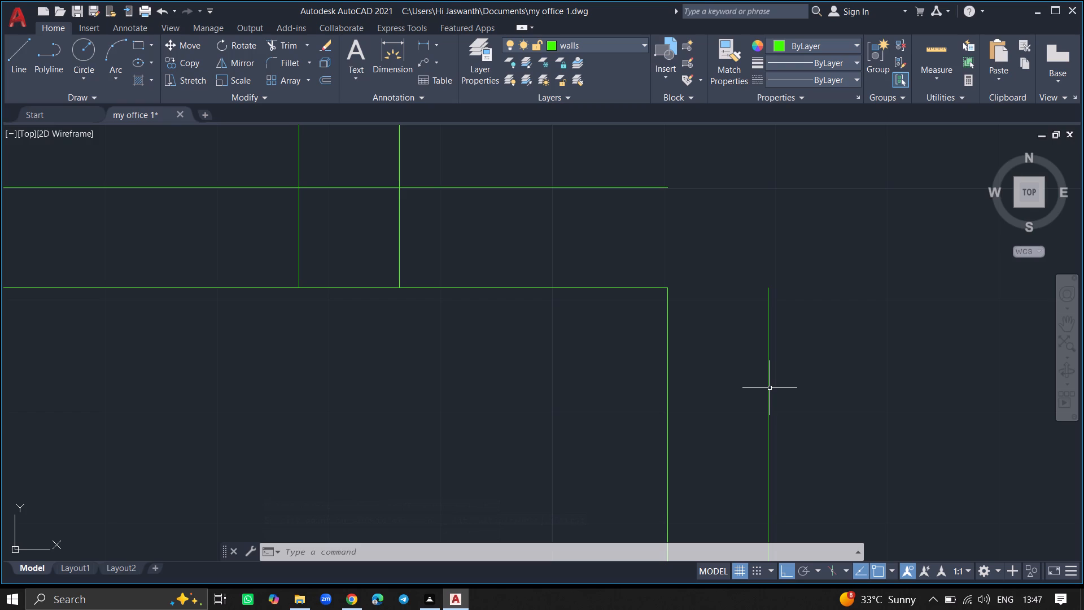
key(l)
key(Return)
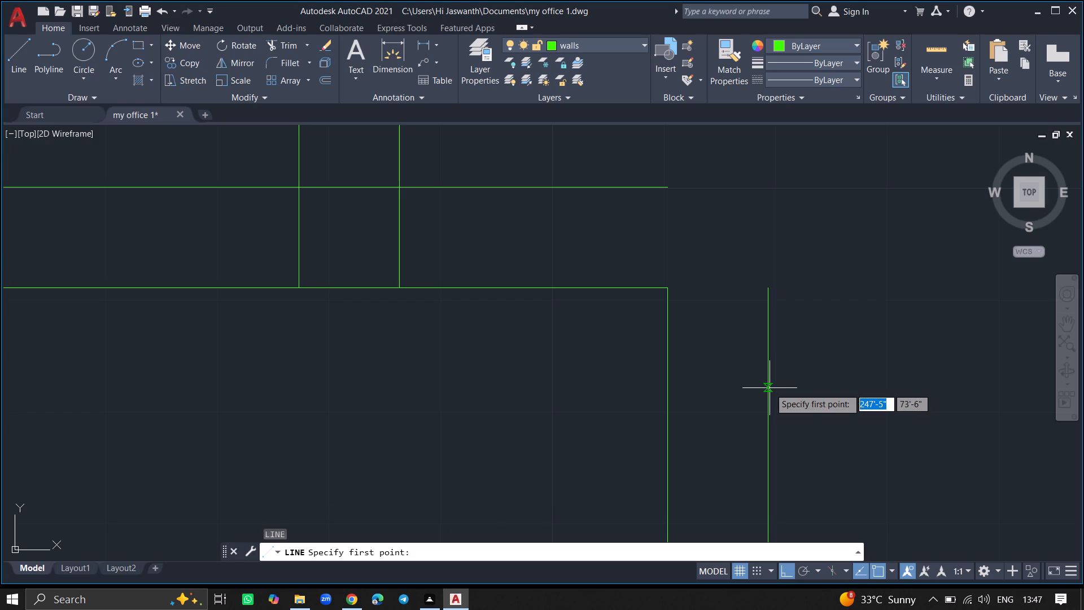
click(770, 289)
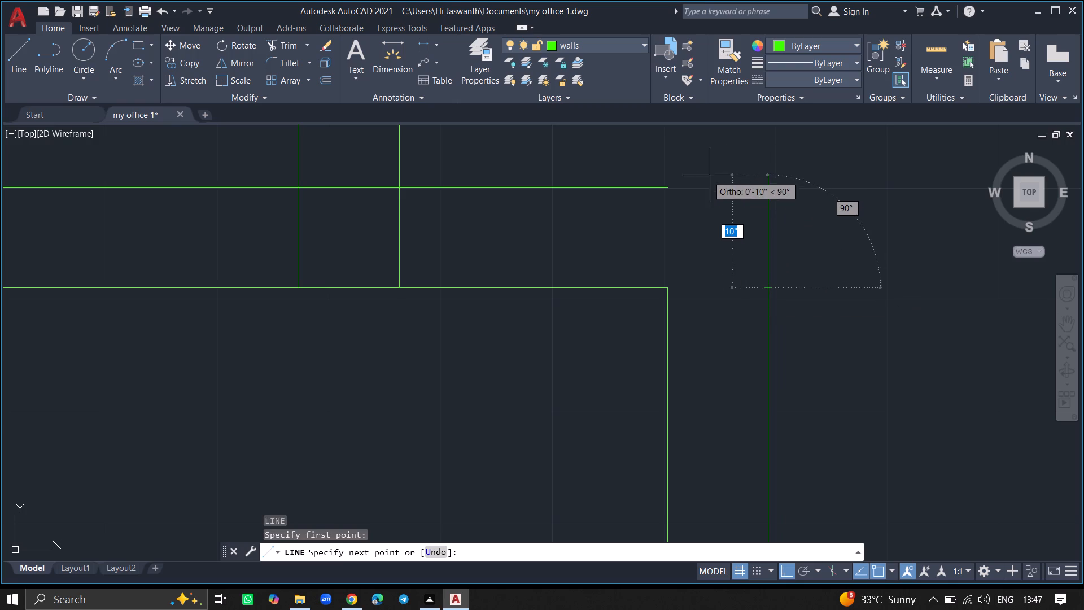
click(769, 186)
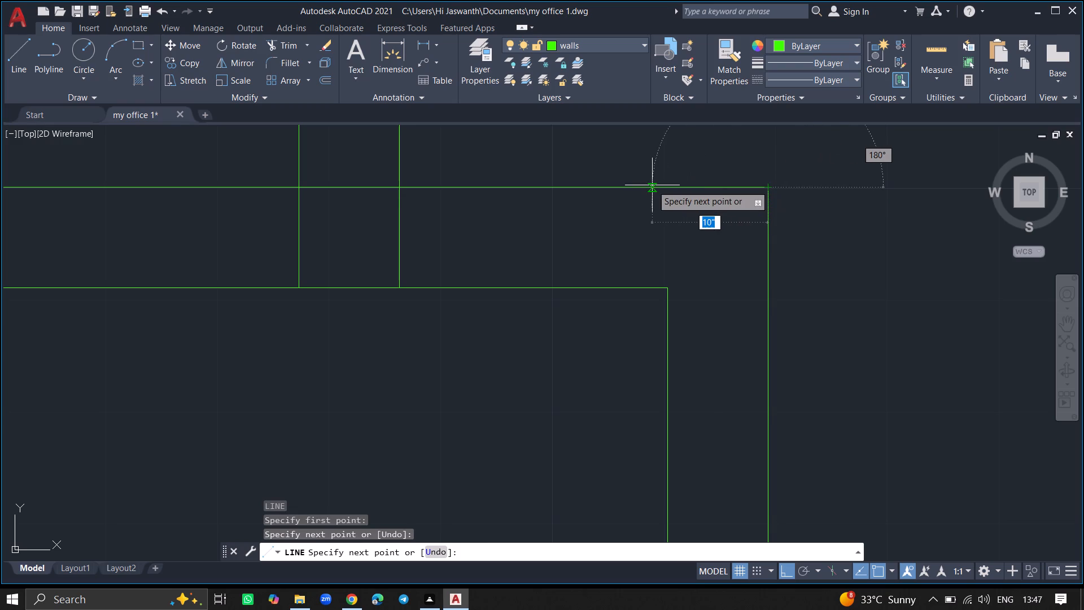
click(652, 185)
key(Return)
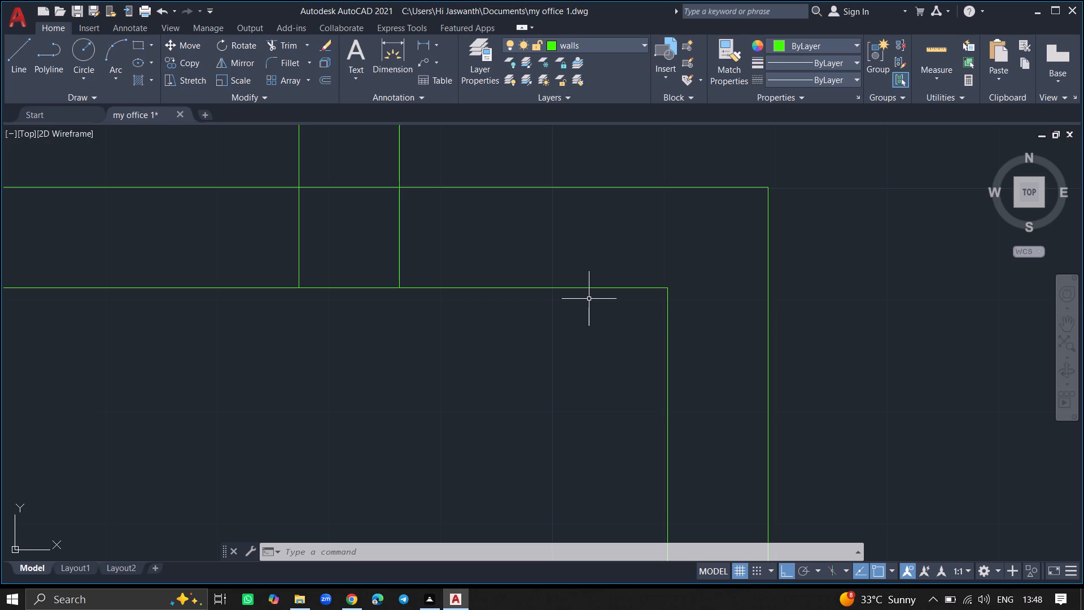
Offset the lower line of the left room's bottom cross wall 5' downward between the two long vertical walls.
ctrl+scroll(589, 299, down, 6)
ctrl+scroll(501, 285, down, 3)
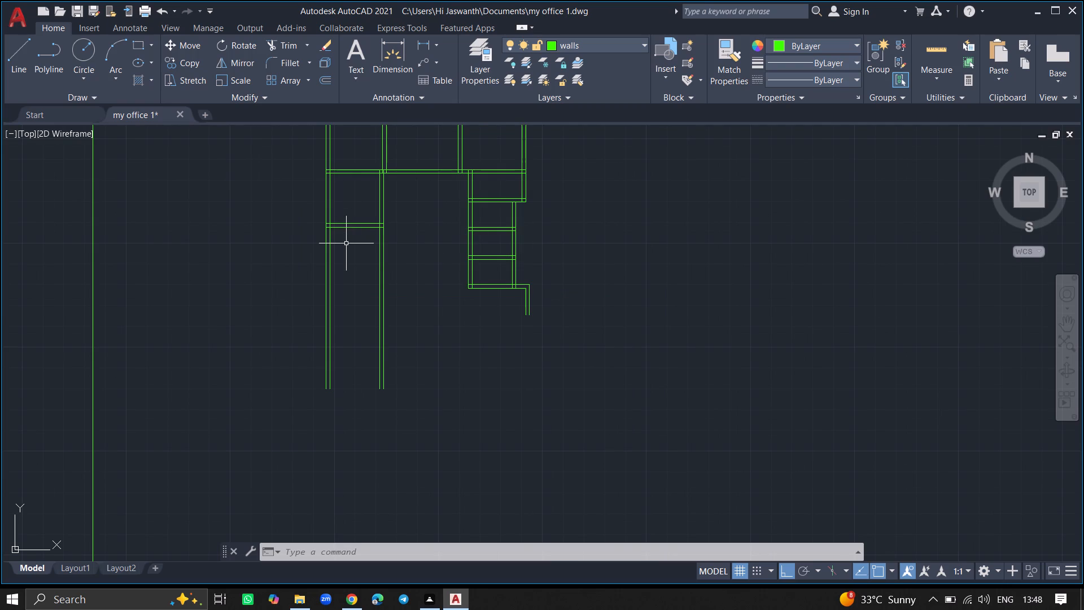
ctrl+scroll(349, 236, up, 7)
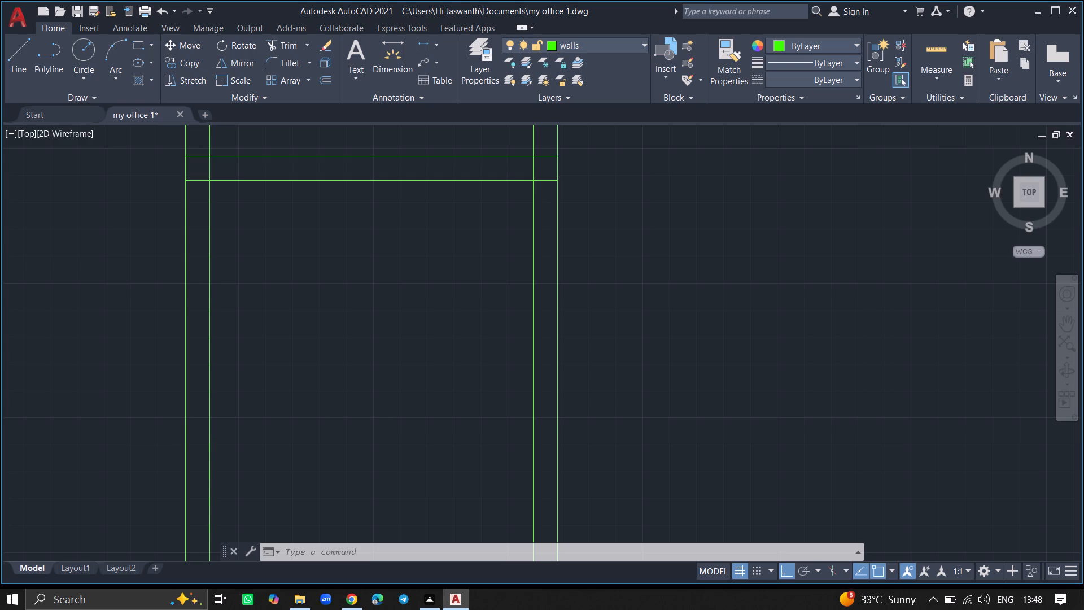
ctrl+scroll(349, 236, down, 1)
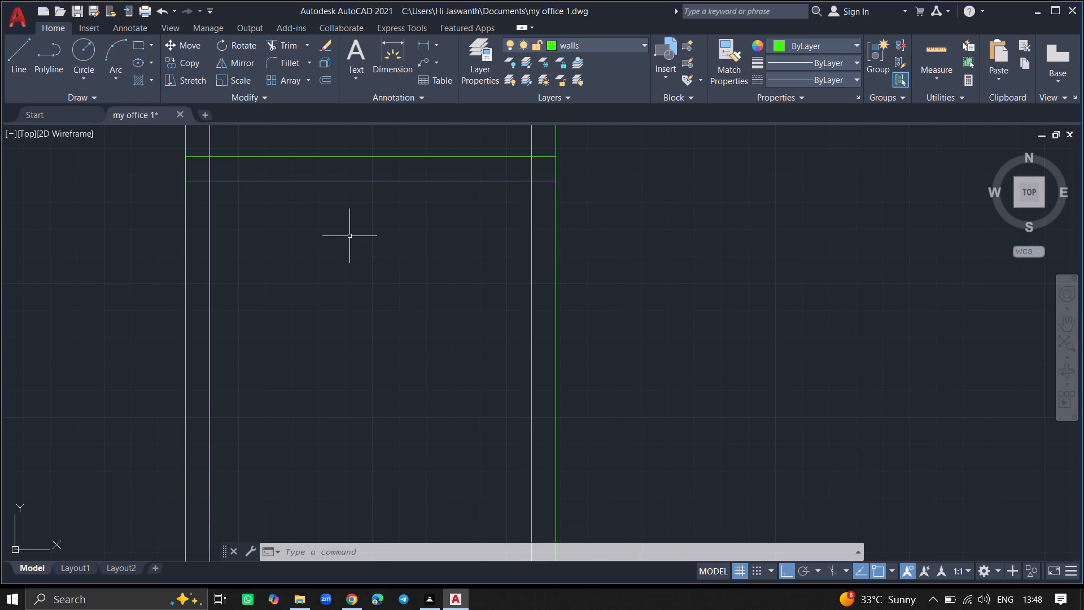
ctrl+scroll(349, 236, down, 2)
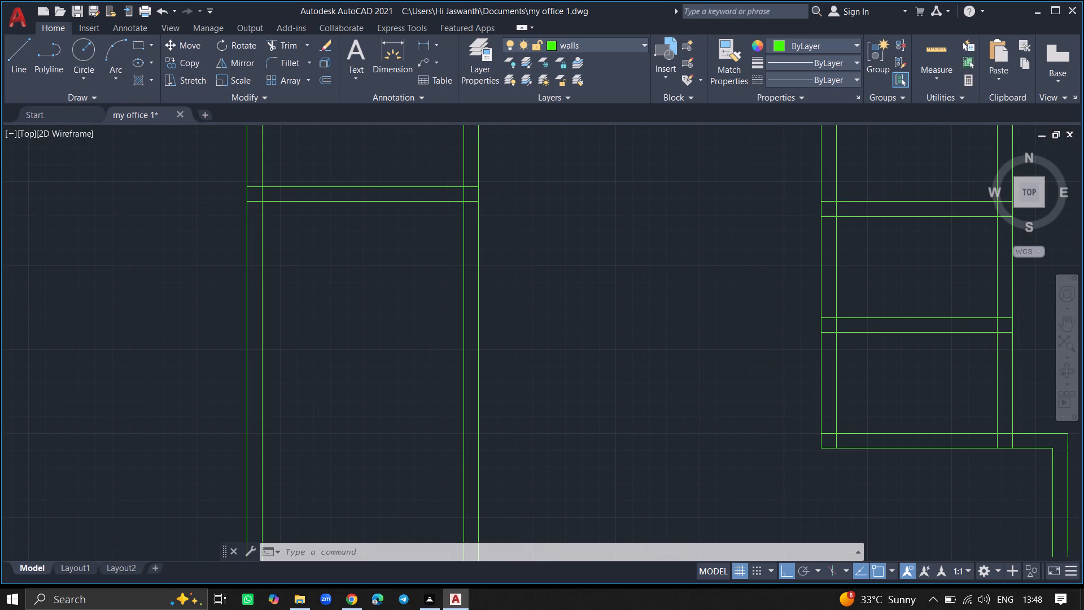
ctrl+scroll(349, 236, down, 1)
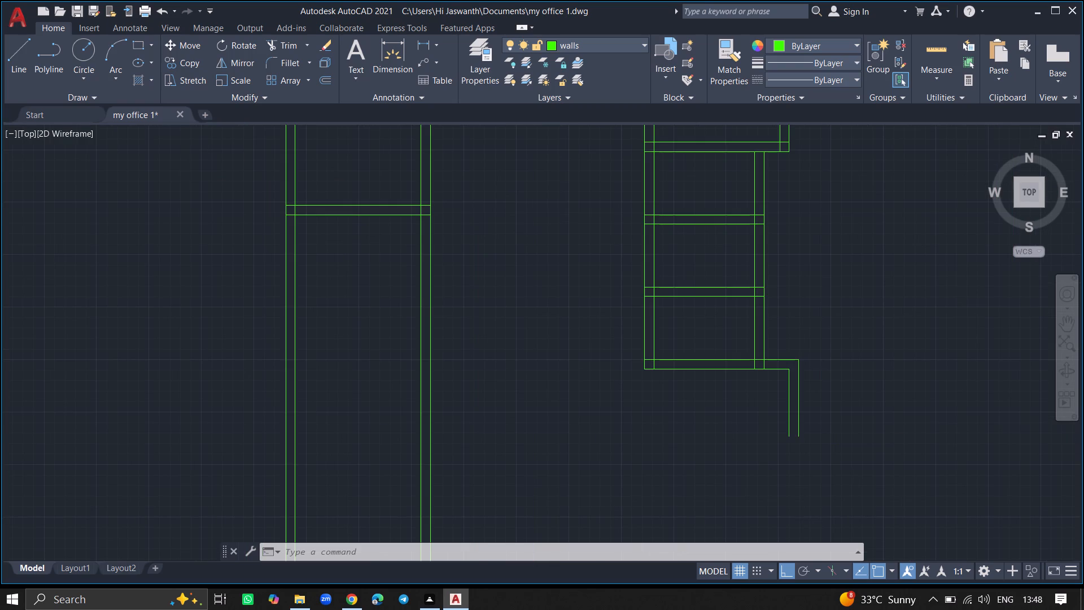
text(off)
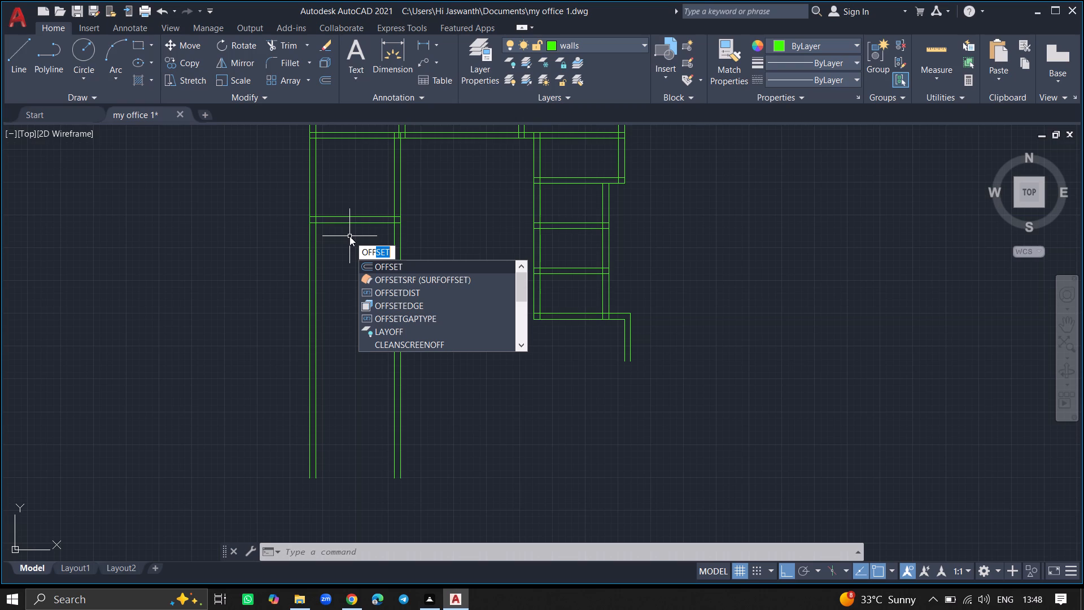
click(386, 265)
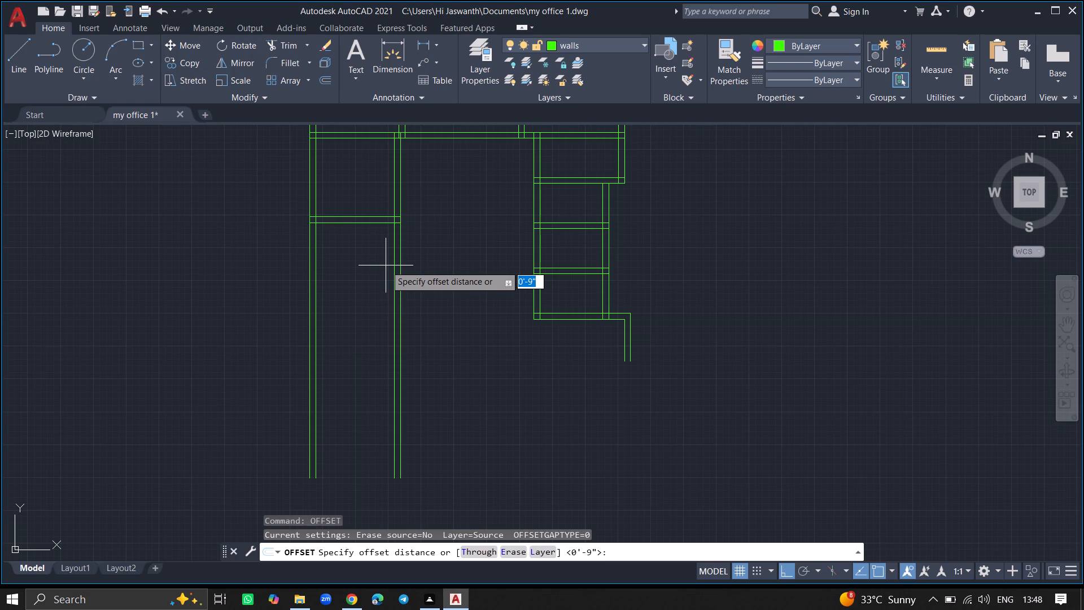
text(5')
key(Return)
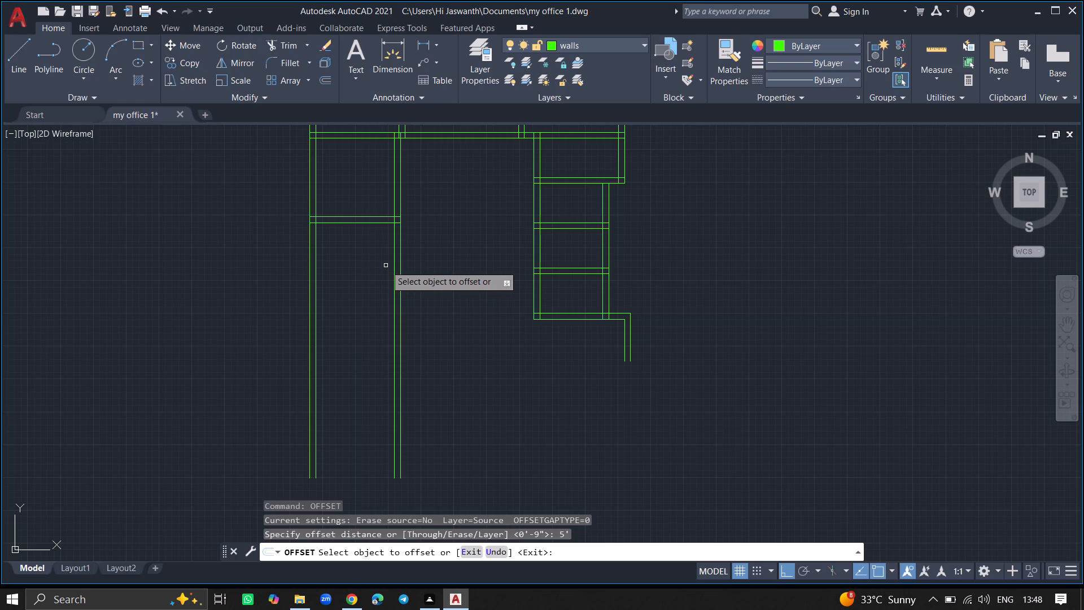
click(377, 223)
click(377, 295)
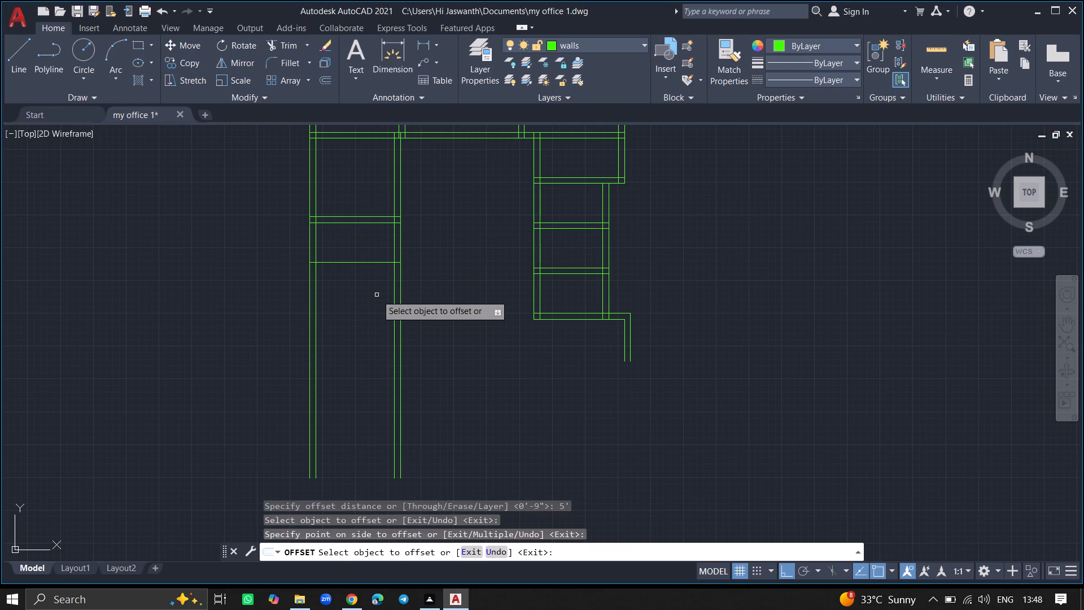
ctrl+scroll(364, 254, up, 4)
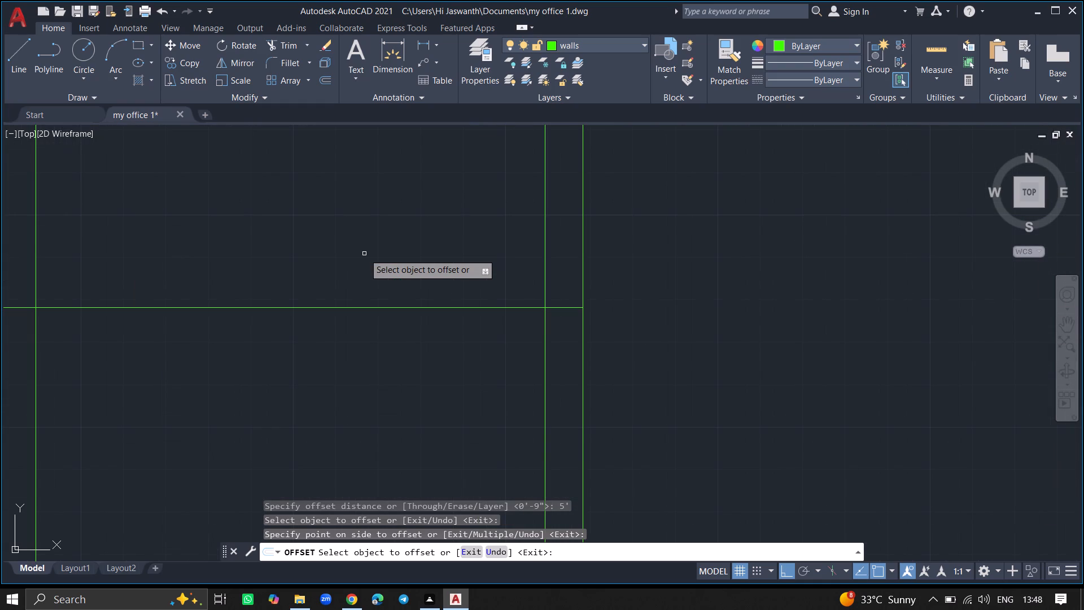
key(Return)
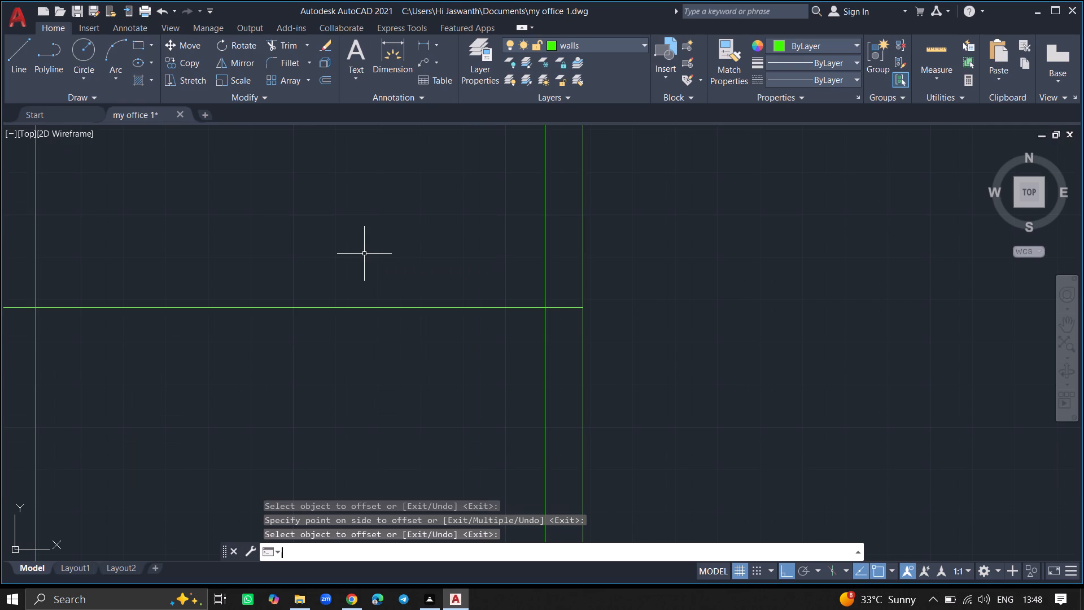
Offset the new horizontal line 9" downward to give the cross wall its thickness.
text(off)
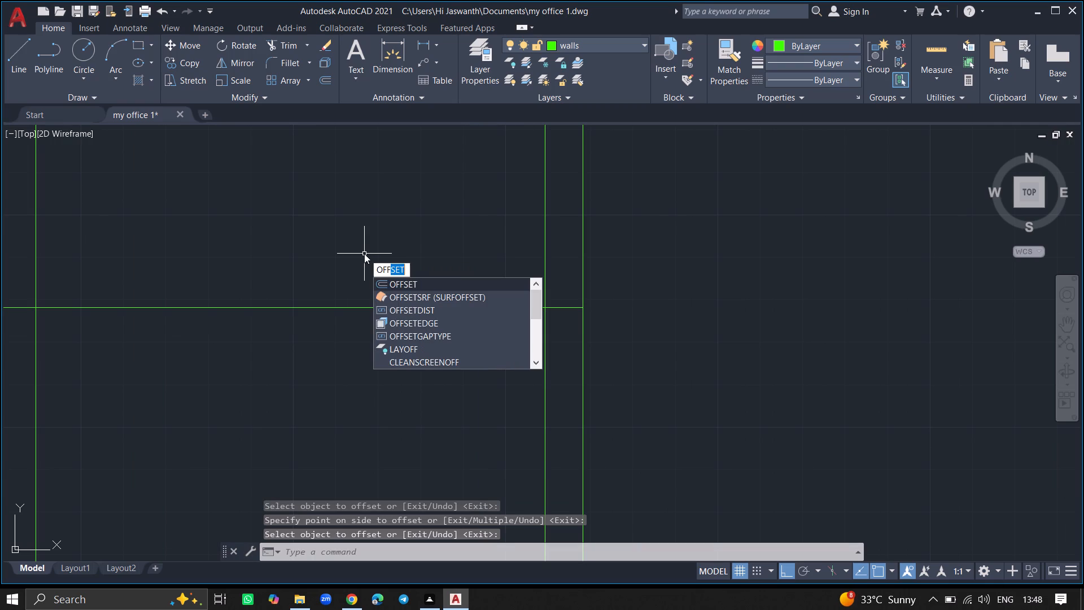
click(394, 281)
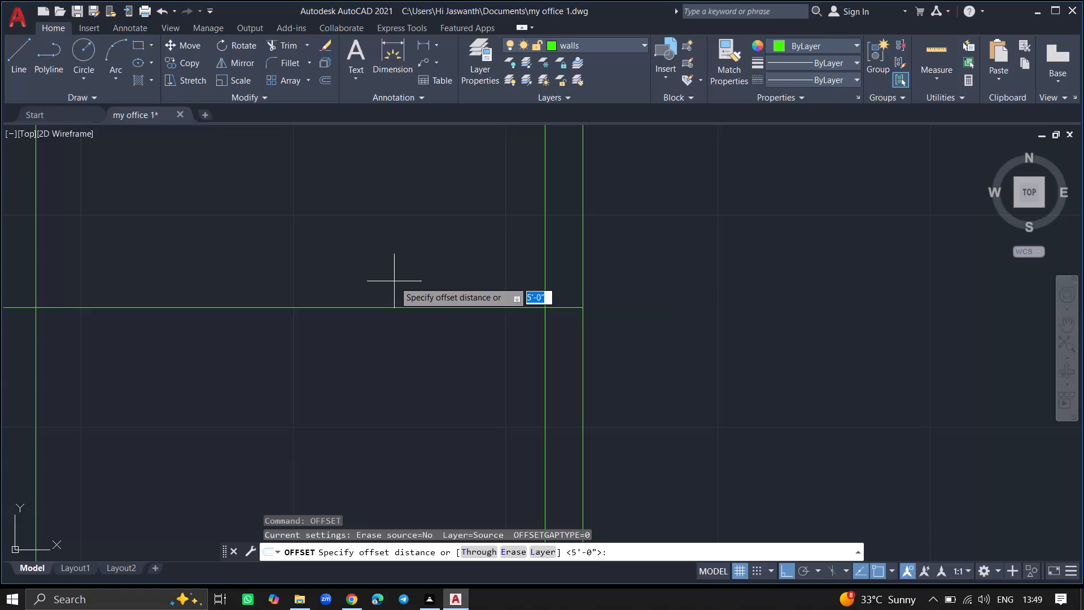
key(9)
key(shift+quotedbl)
key(Return)
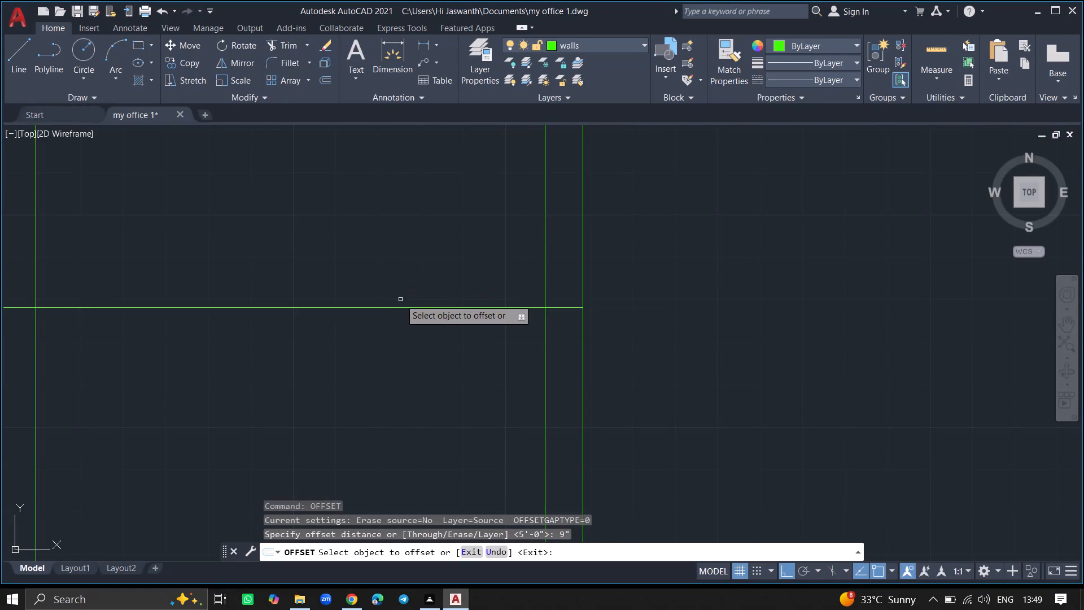
click(403, 308)
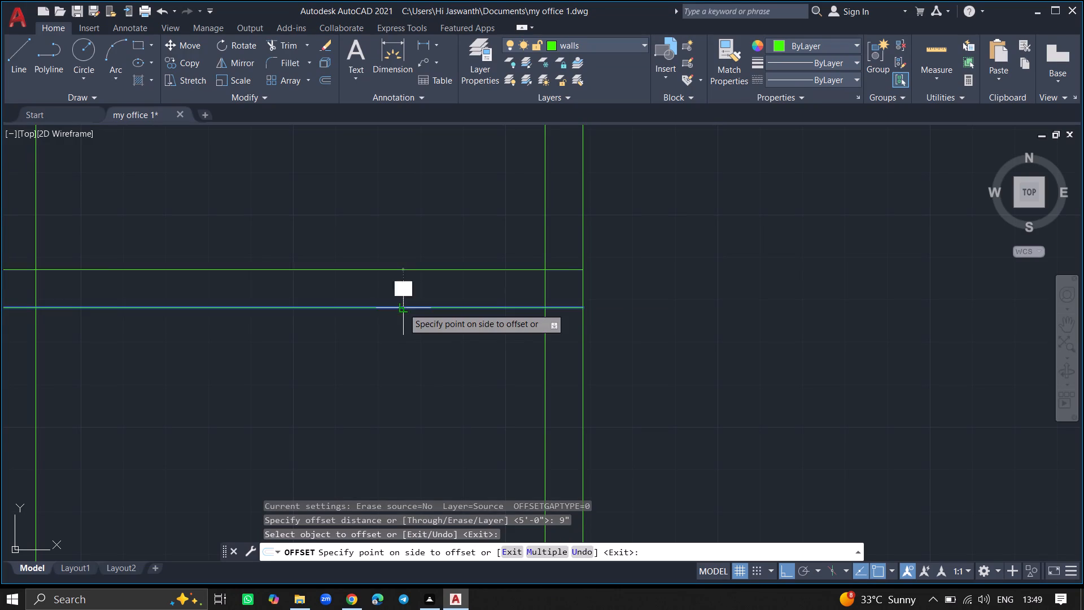
click(403, 345)
key(Return)
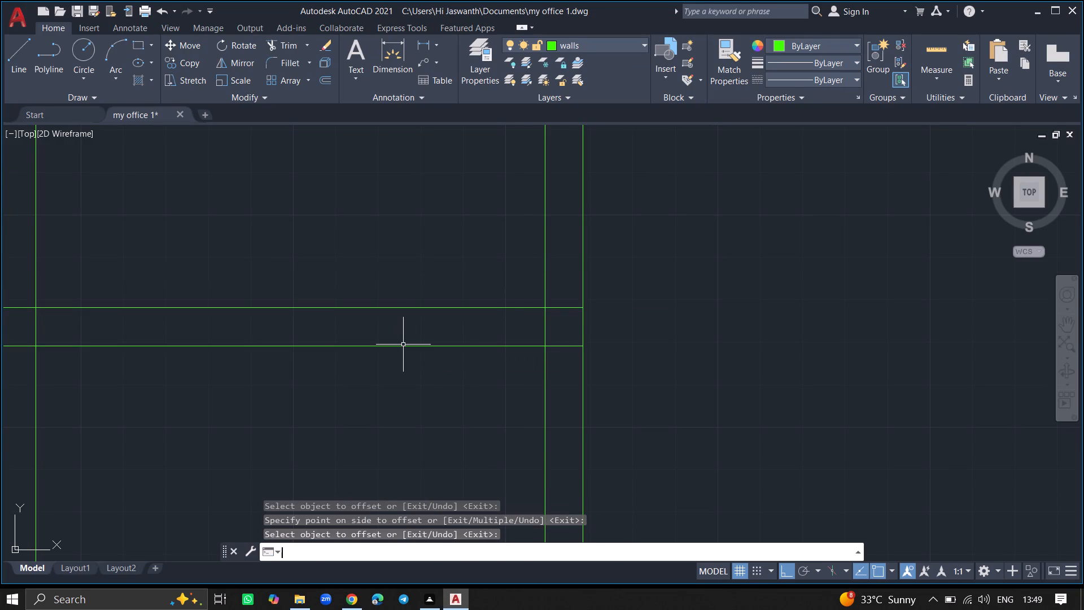
Trim both lines of the left room's right-hand wall where they run below the new cross wall.
ctrl+scroll(351, 383, down, 2)
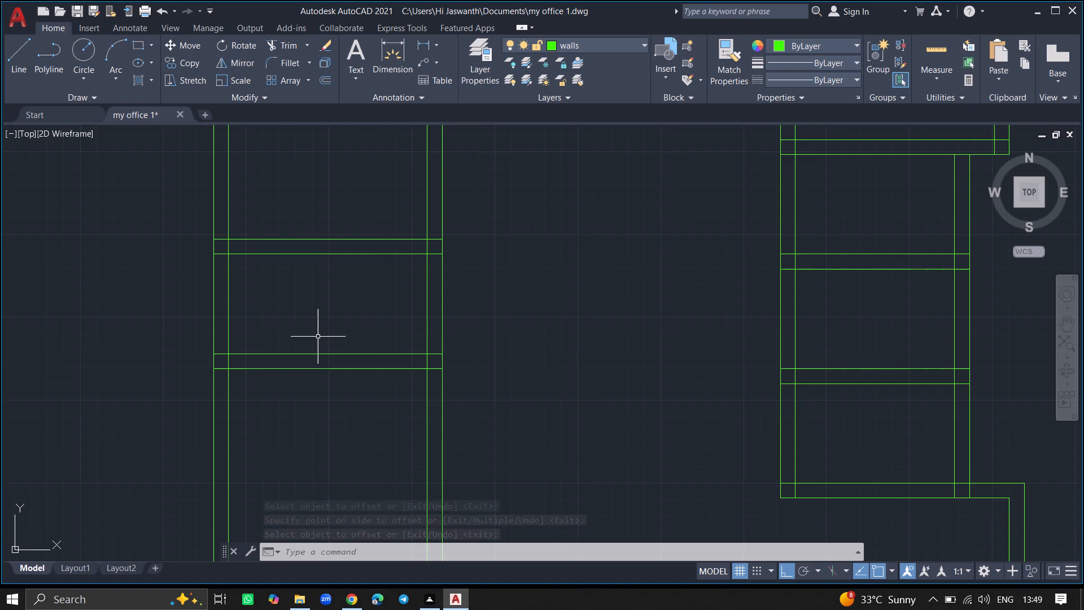
ctrl+scroll(319, 338, down, 4)
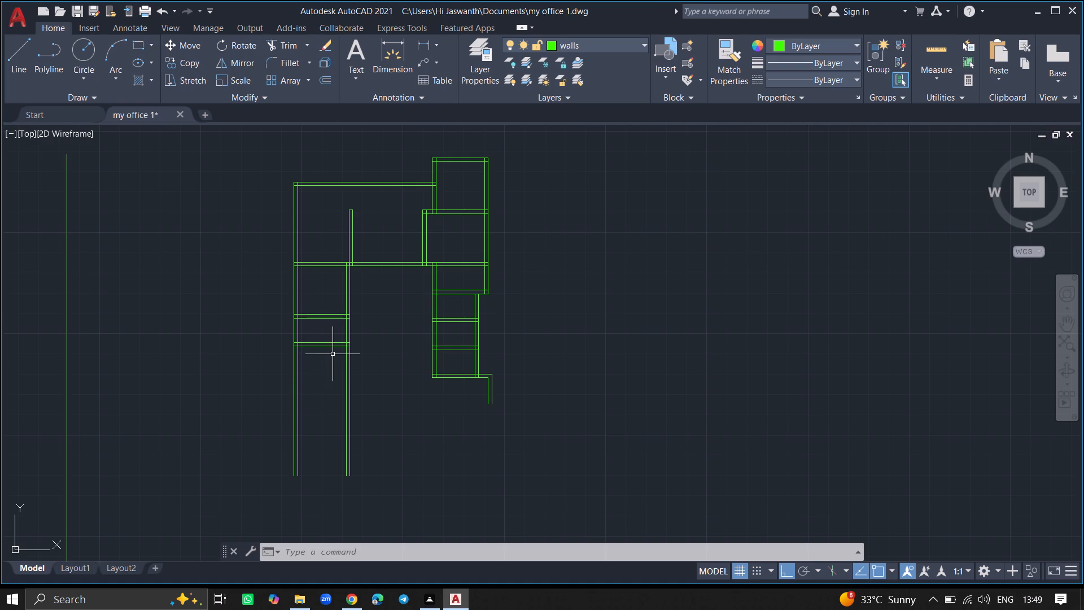
ctrl+scroll(333, 354, up, 4)
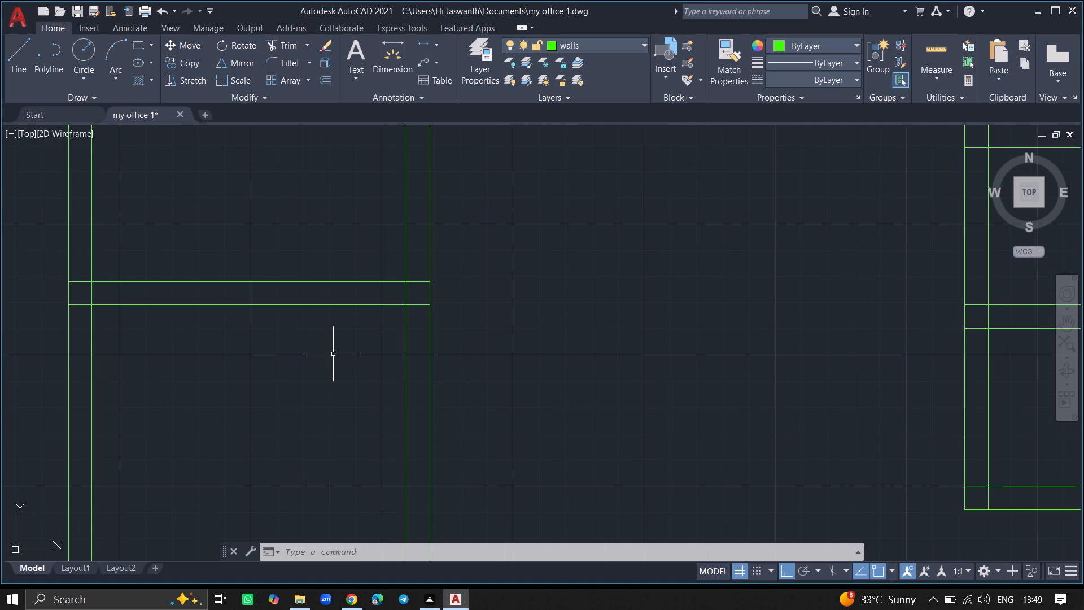
text(trim)
key(Return)
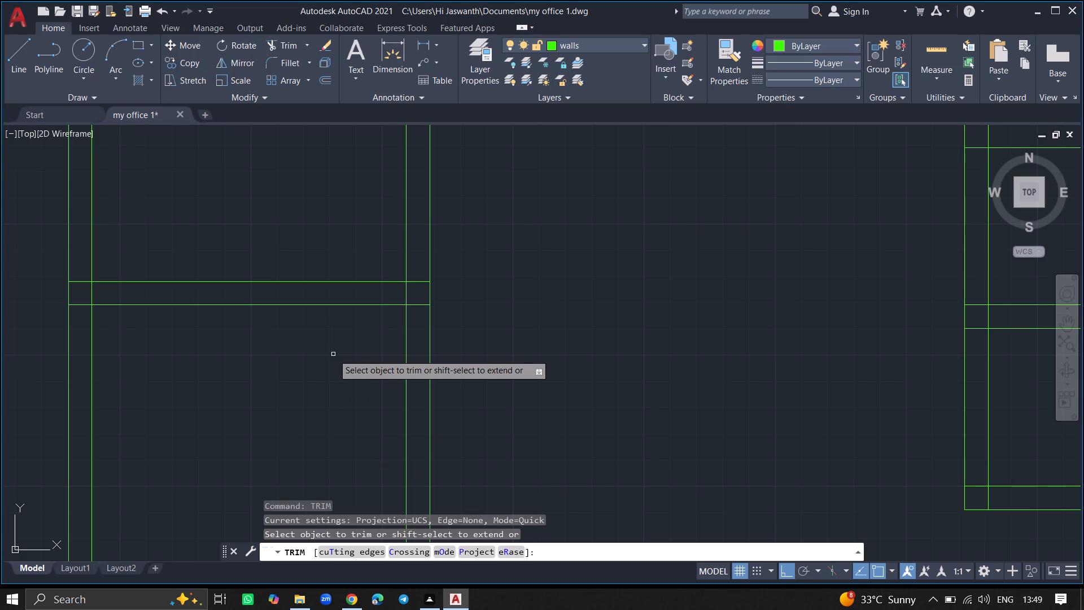
click(406, 365)
click(431, 372)
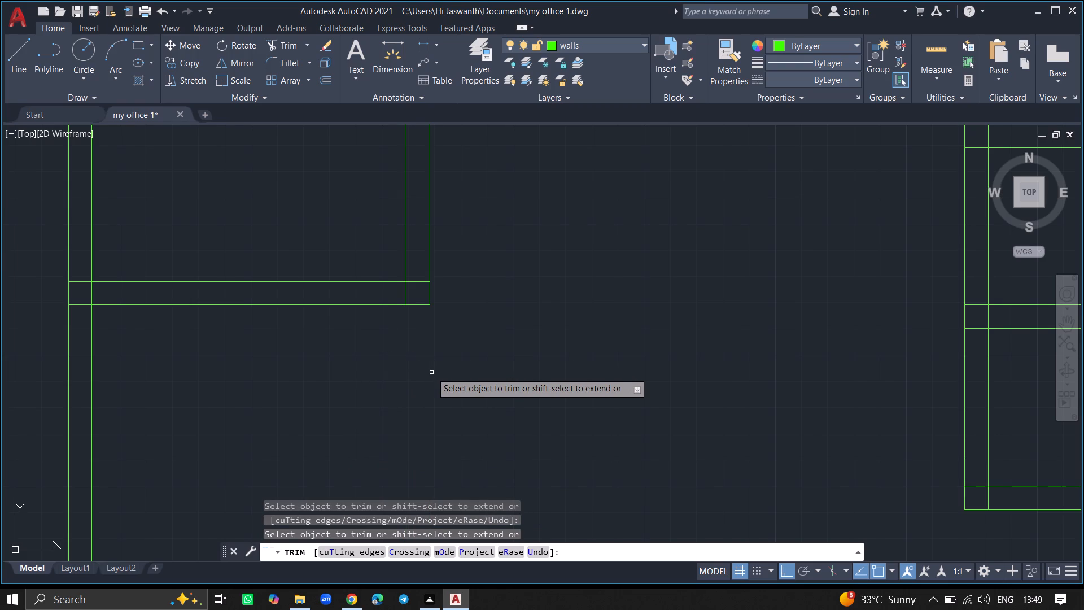
key(Return)
Offset the inner line of the long left outer wall 12'9" to the right.
ctrl+scroll(431, 372, down, 3)
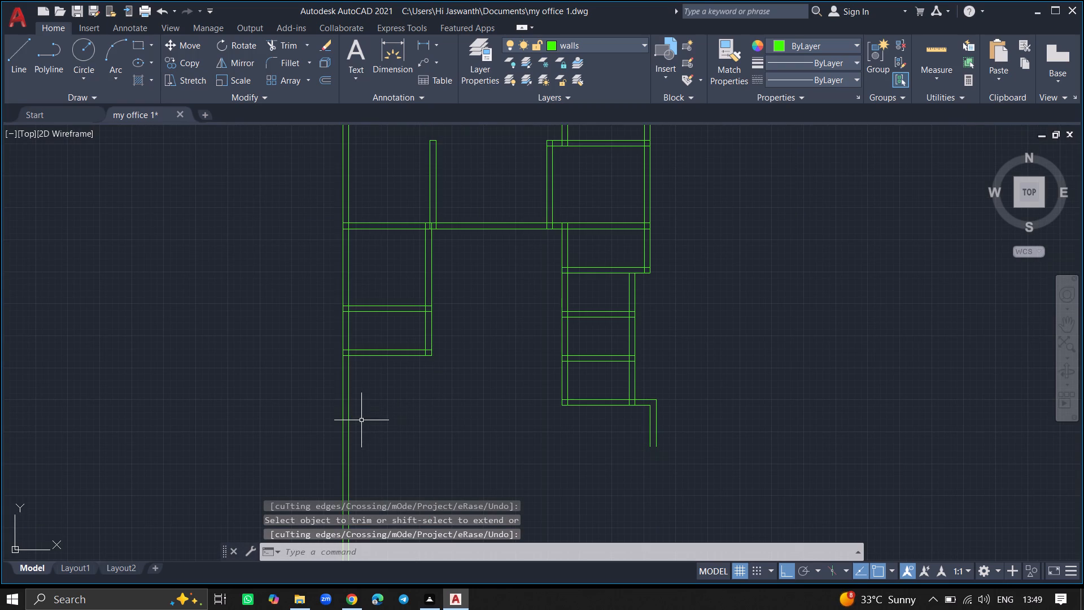
text(off)
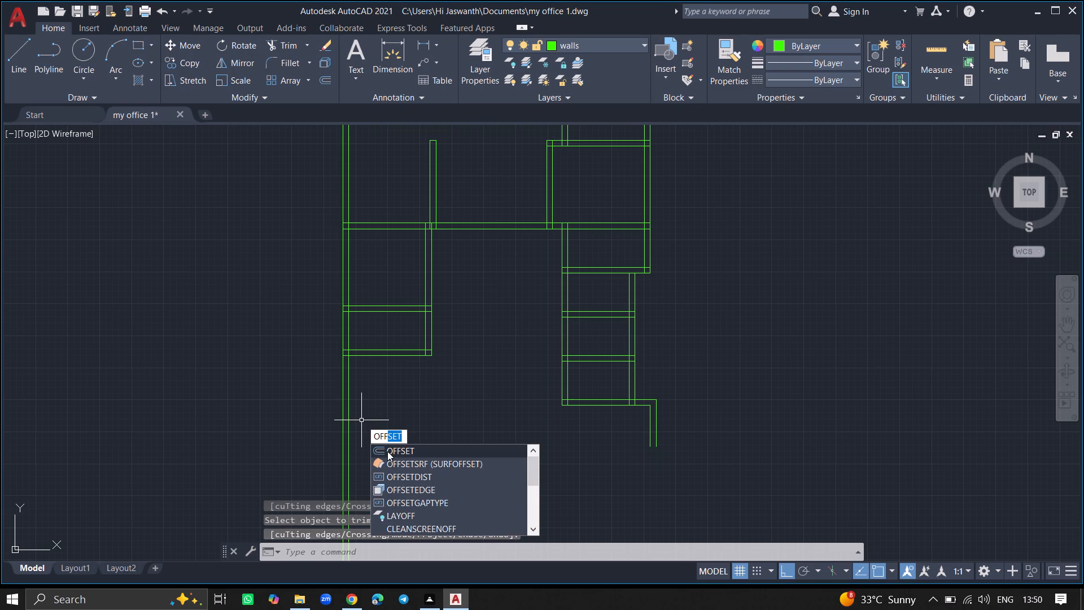
click(388, 446)
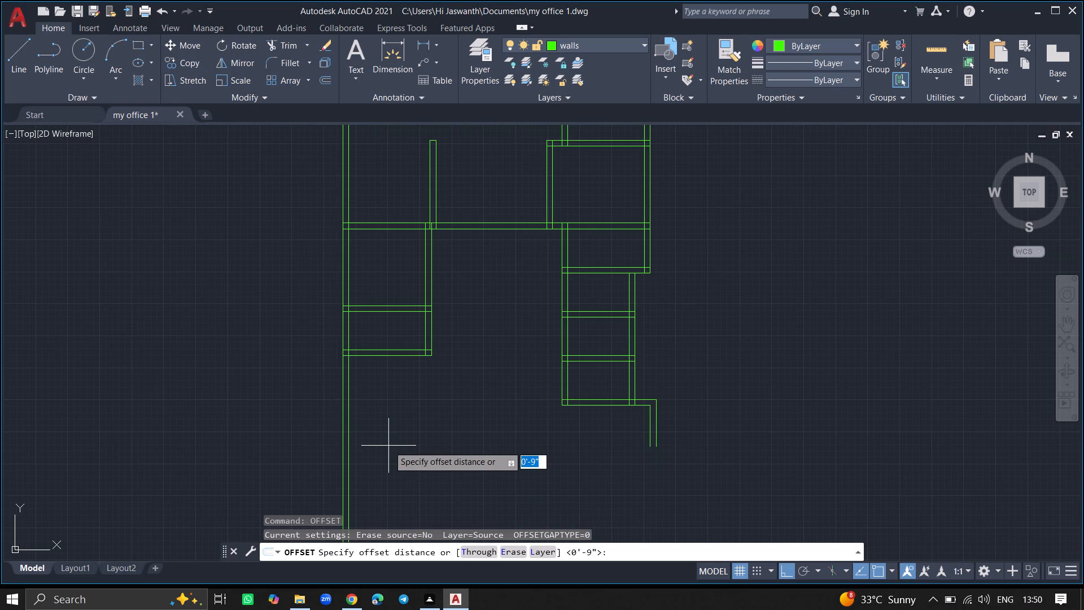
text(12)
text('9")
key(Return)
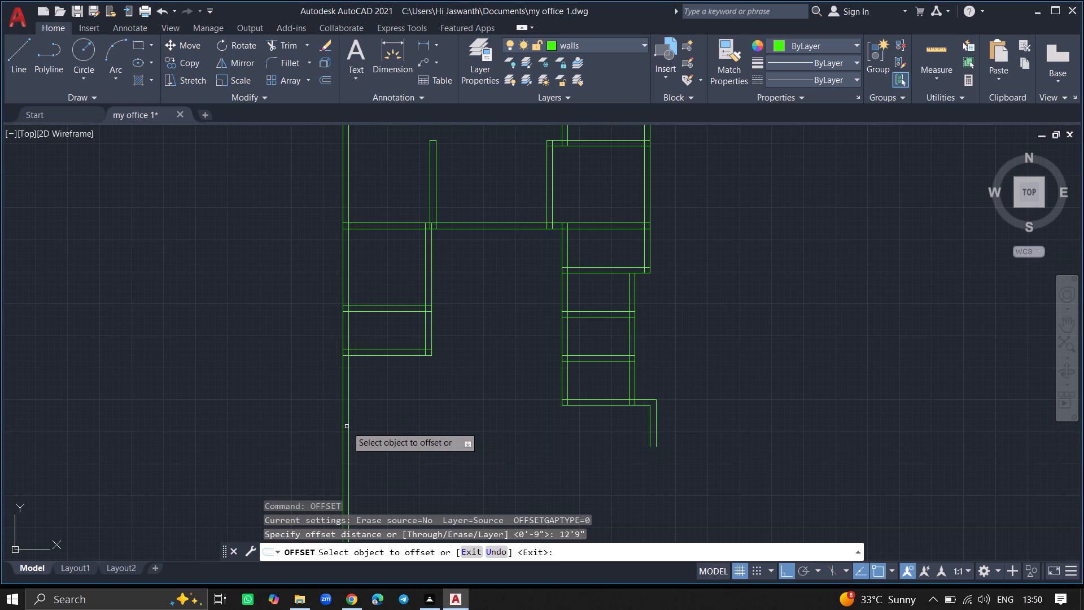
click(348, 426)
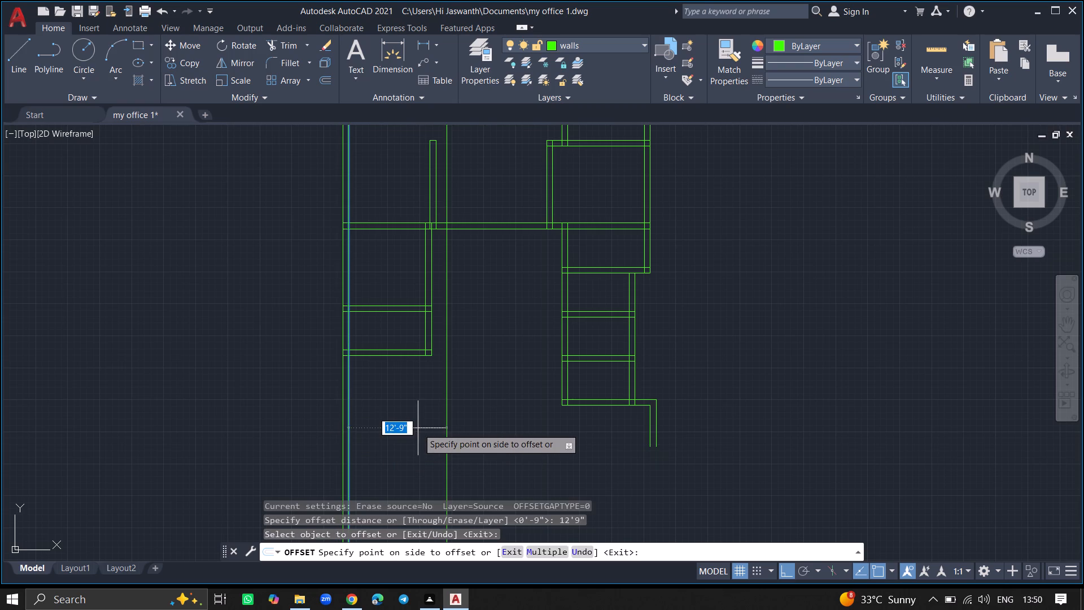
click(418, 428)
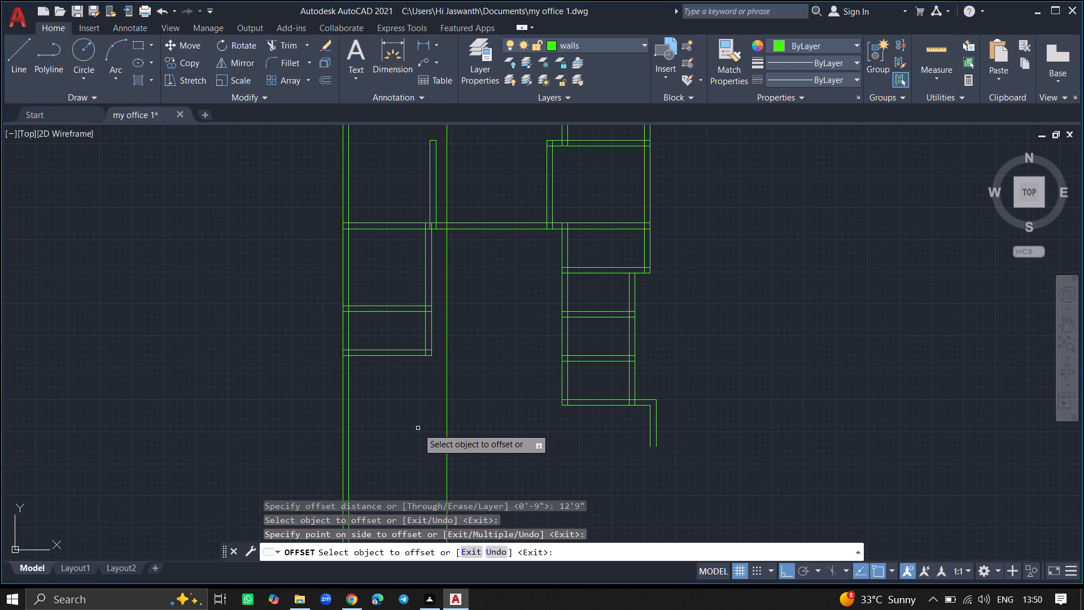
Extend both lines of the left room's lowest cross wall rightward to the new long vertical line.
key(Return)
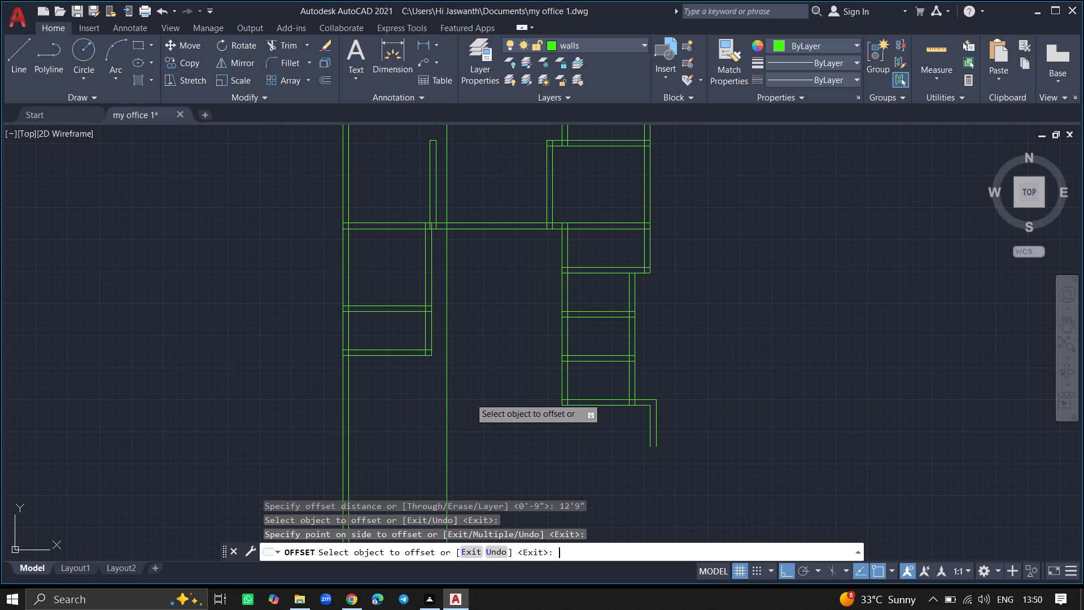
ctrl+scroll(418, 355, up, 2)
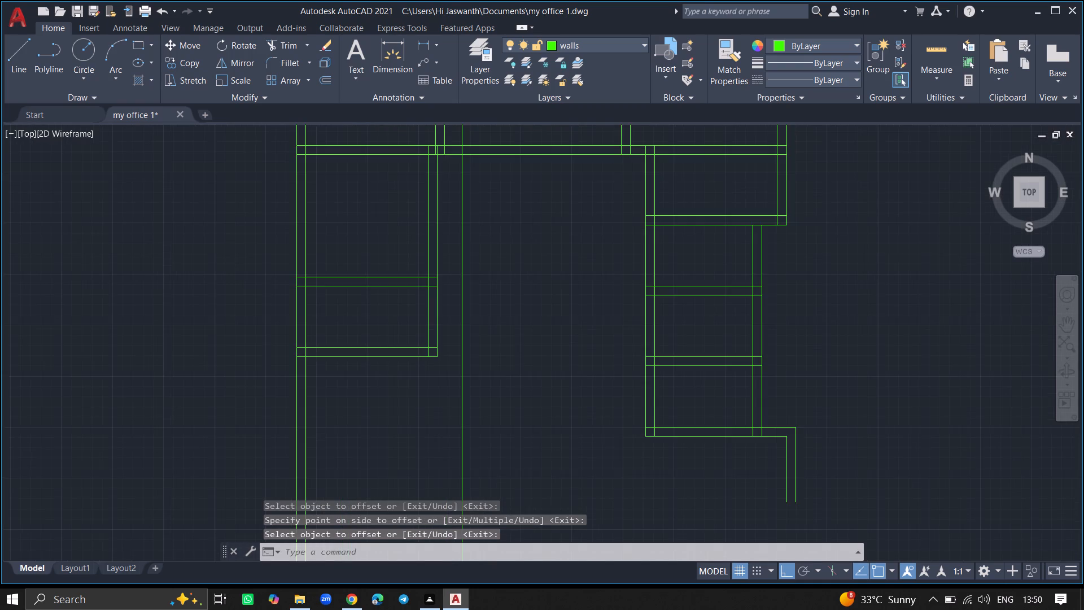
ctrl+scroll(429, 328, up, 2)
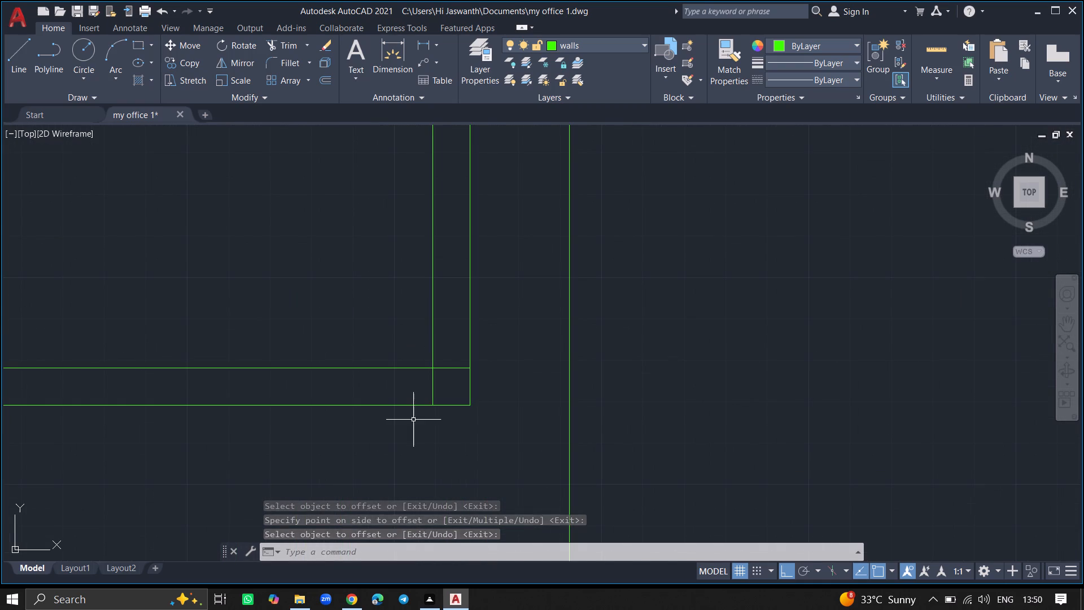
text(ex)
key(Return)
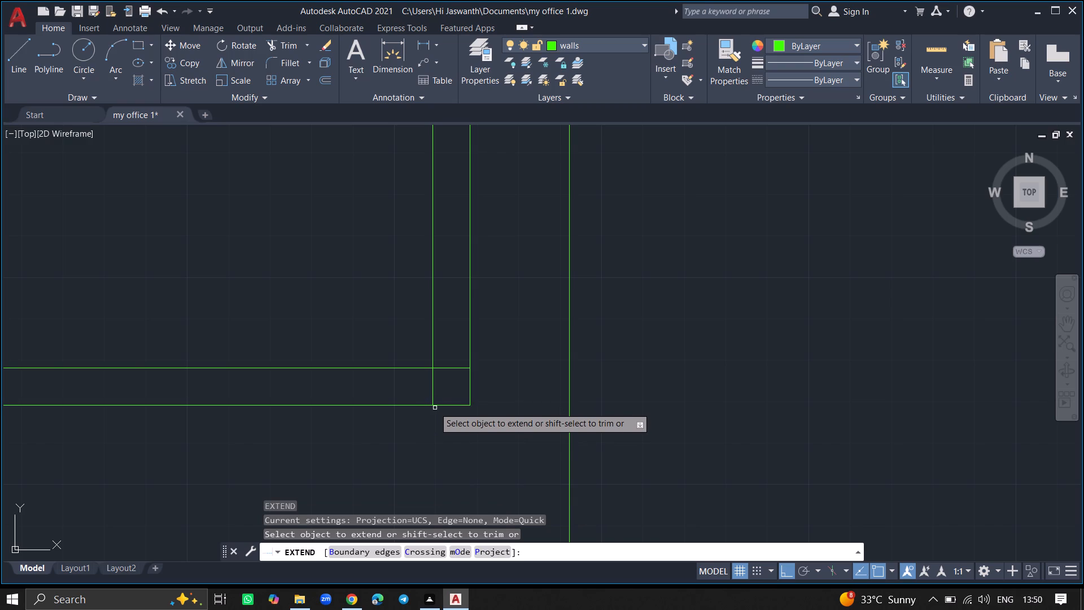
click(421, 406)
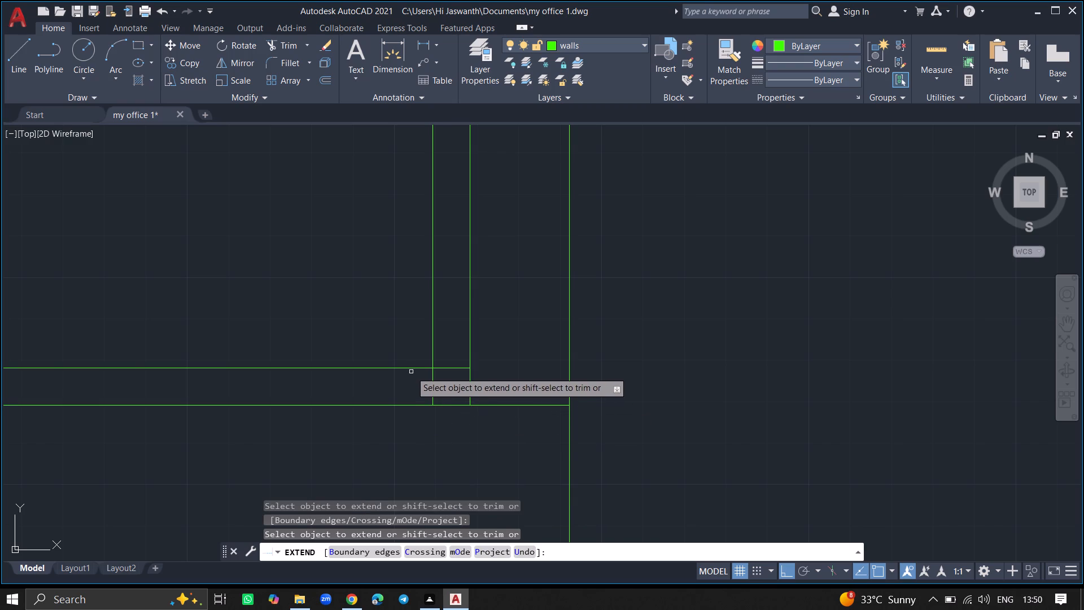
click(412, 368)
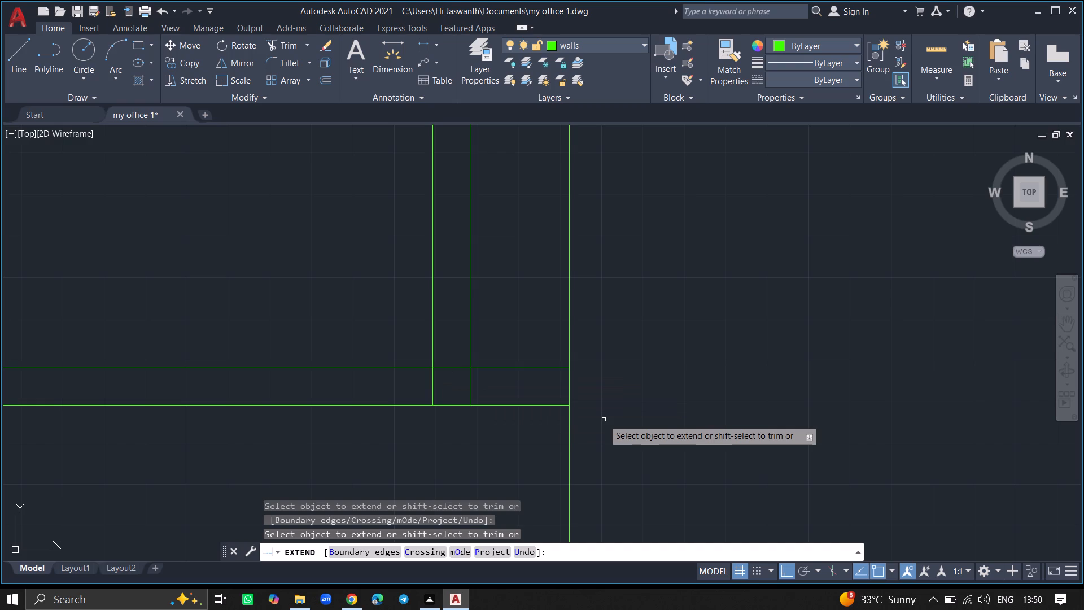
ctrl+scroll(604, 420, down, 4)
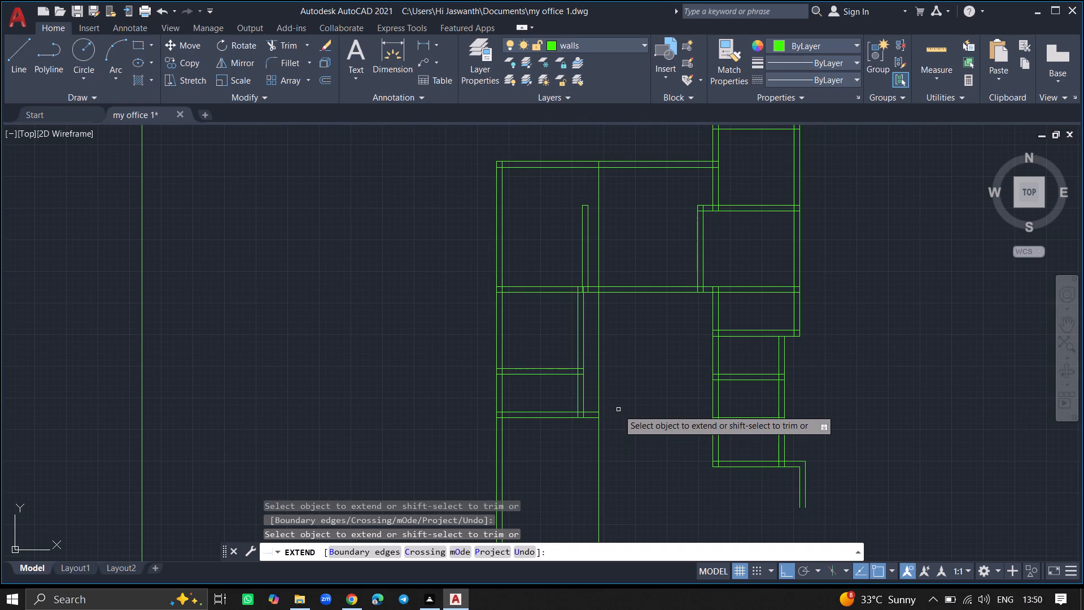
key(Return)
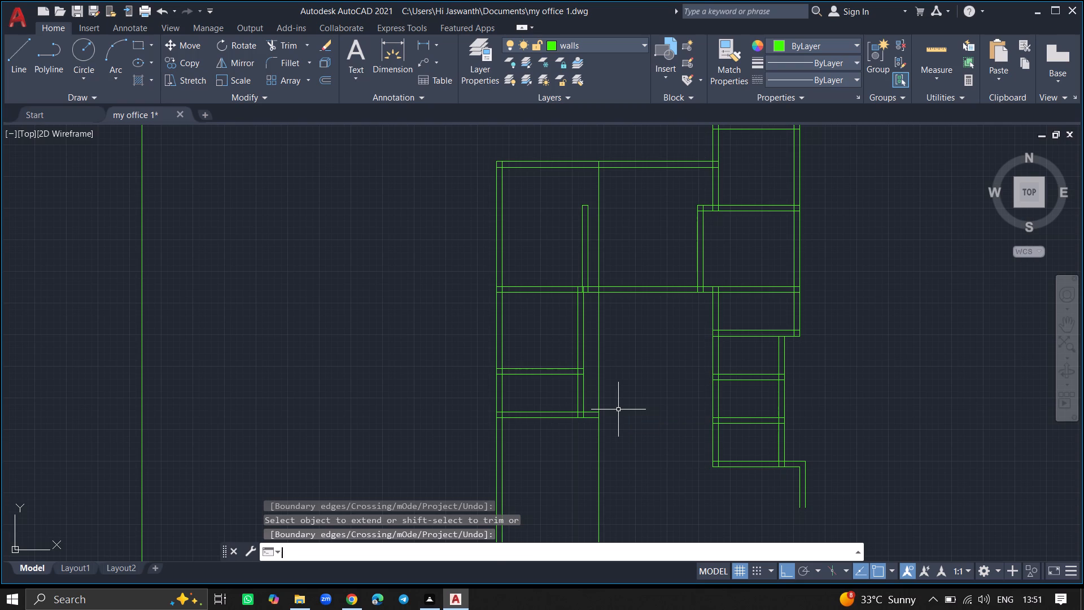
Offset the new long vertical line 9" to the right to give that wall its thickness.
key(o)
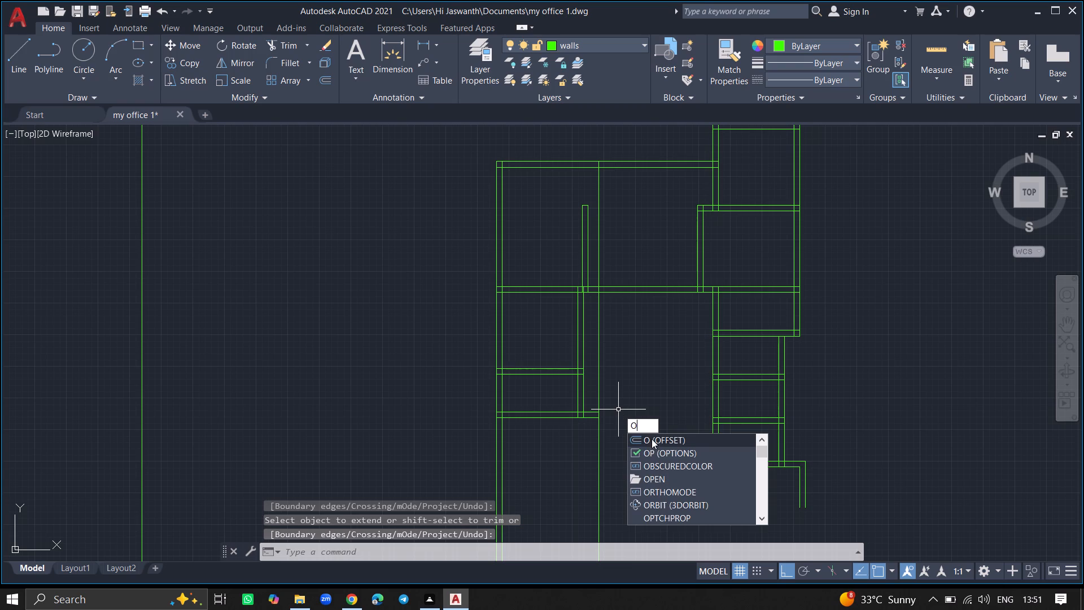
click(652, 437)
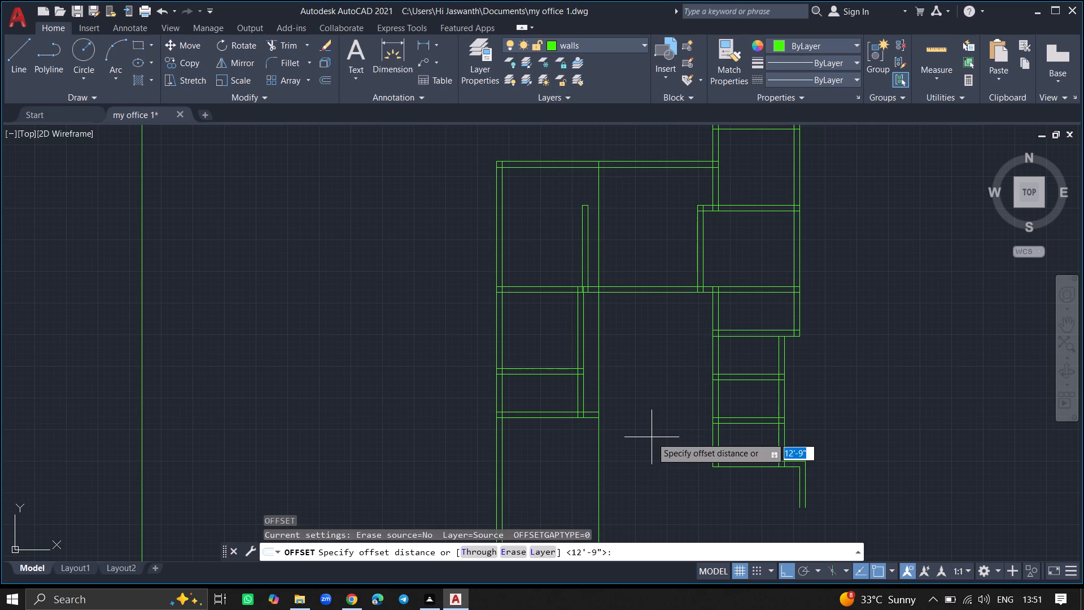
key(9)
key(shift+quotedbl)
key(Return)
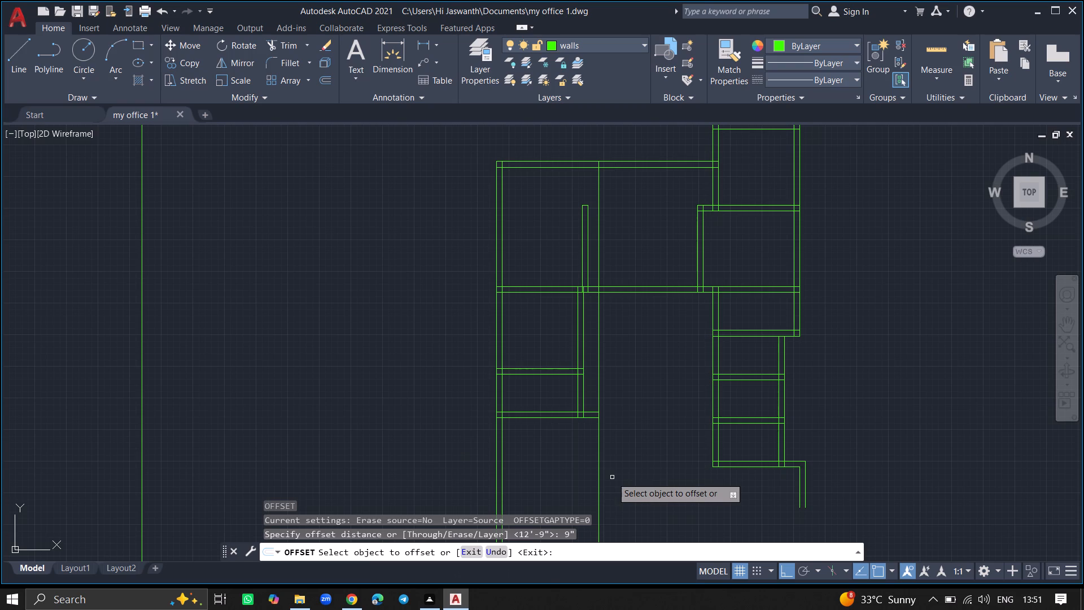
drag(600, 478, 624, 478)
click(624, 478)
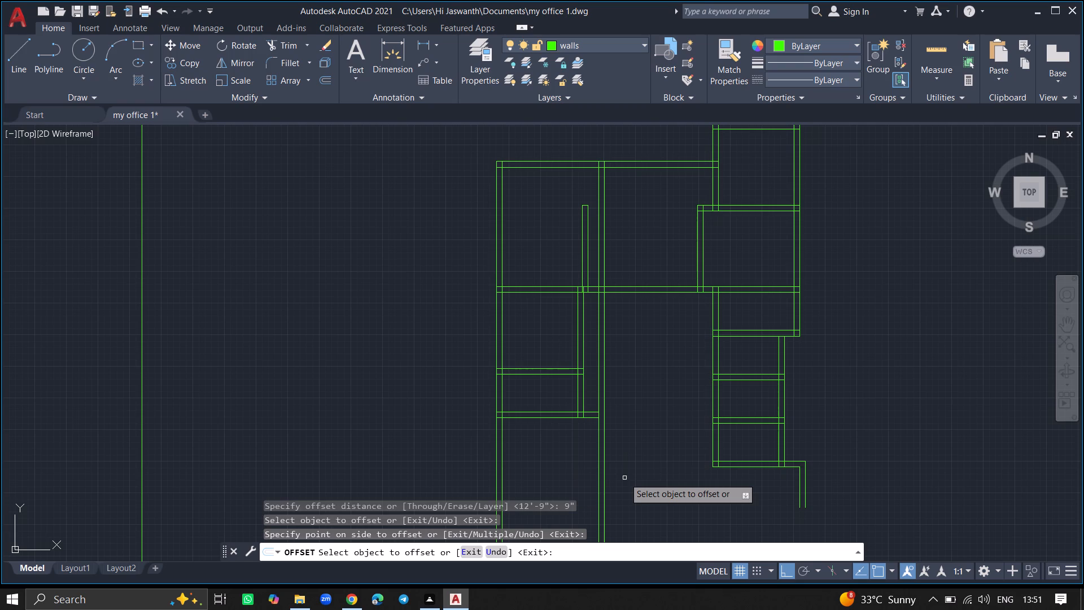
ctrl+scroll(535, 487, down, 1)
key(Return)
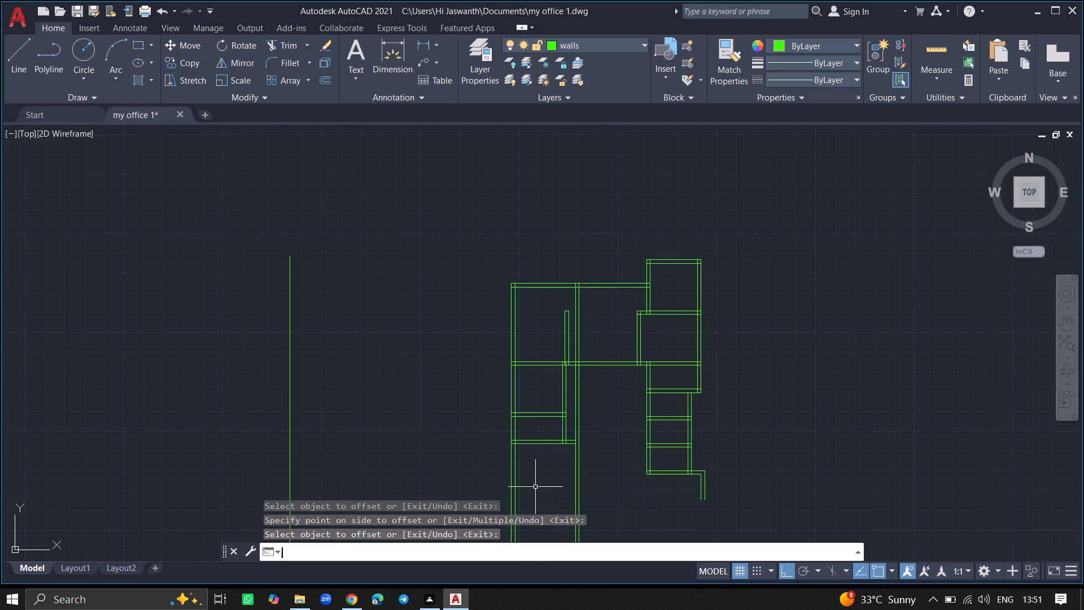
Offset the lower line of the left room's lowest cross wall 12' downward.
ctrl+scroll(535, 487, down, 2)
ctrl+scroll(538, 503, up, 5)
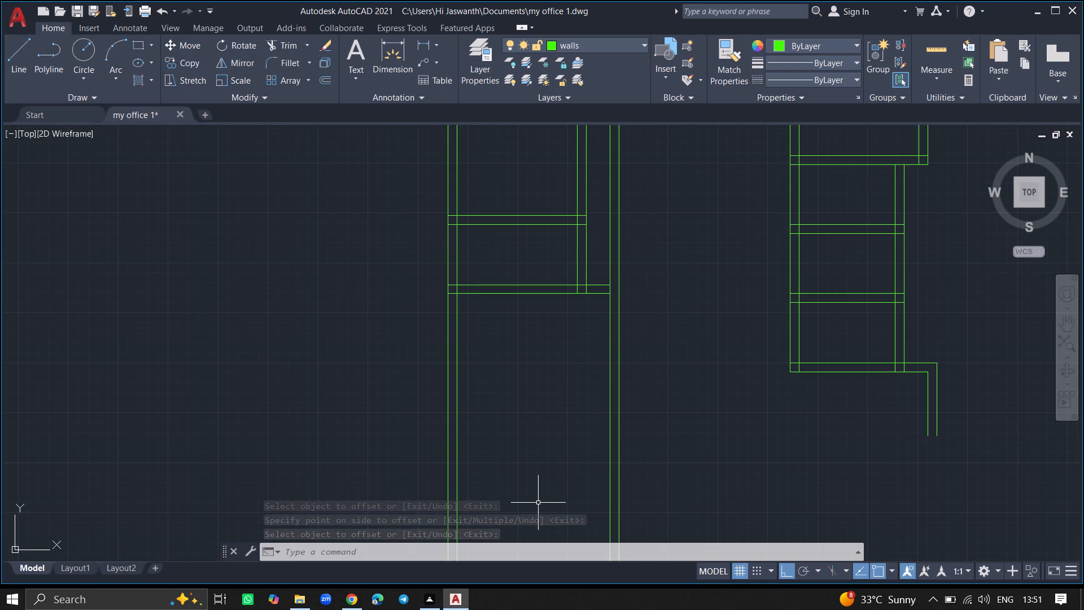
text(off)
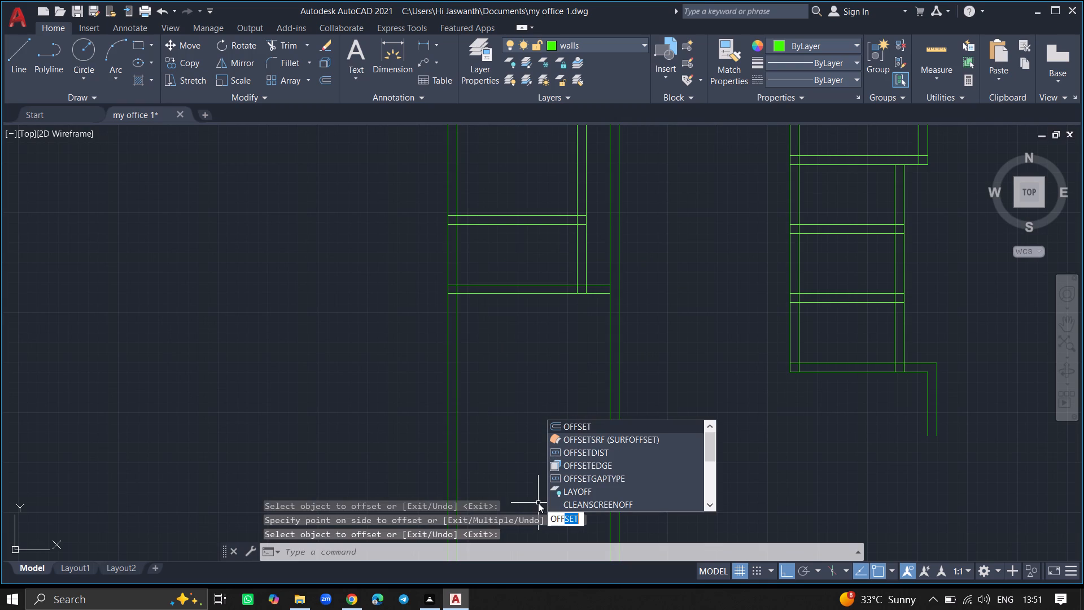
click(558, 425)
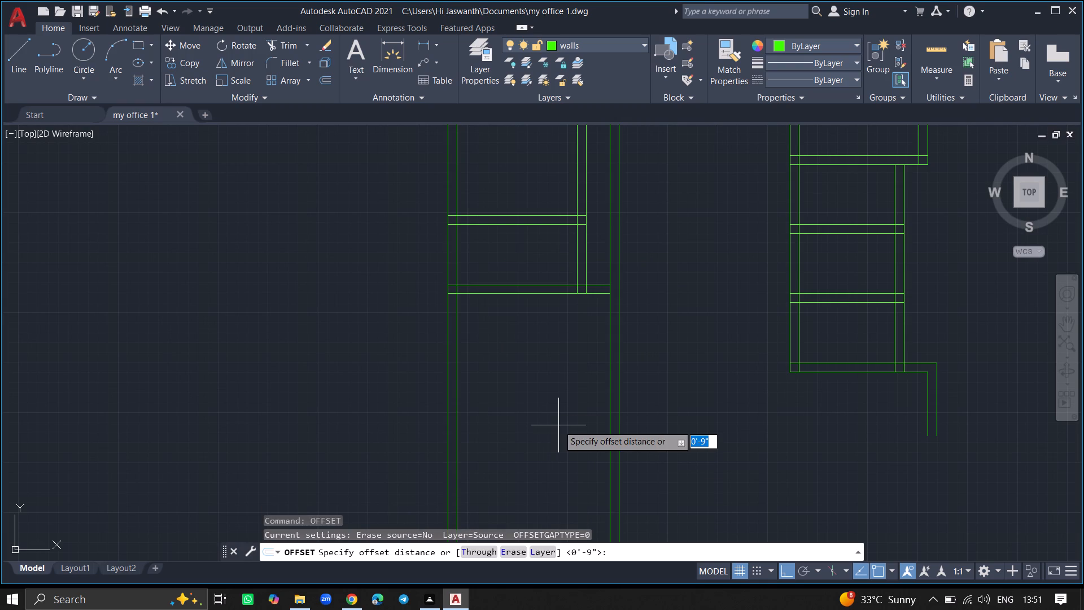
key(1)
key(2)
key(apostrophe)
key(Return)
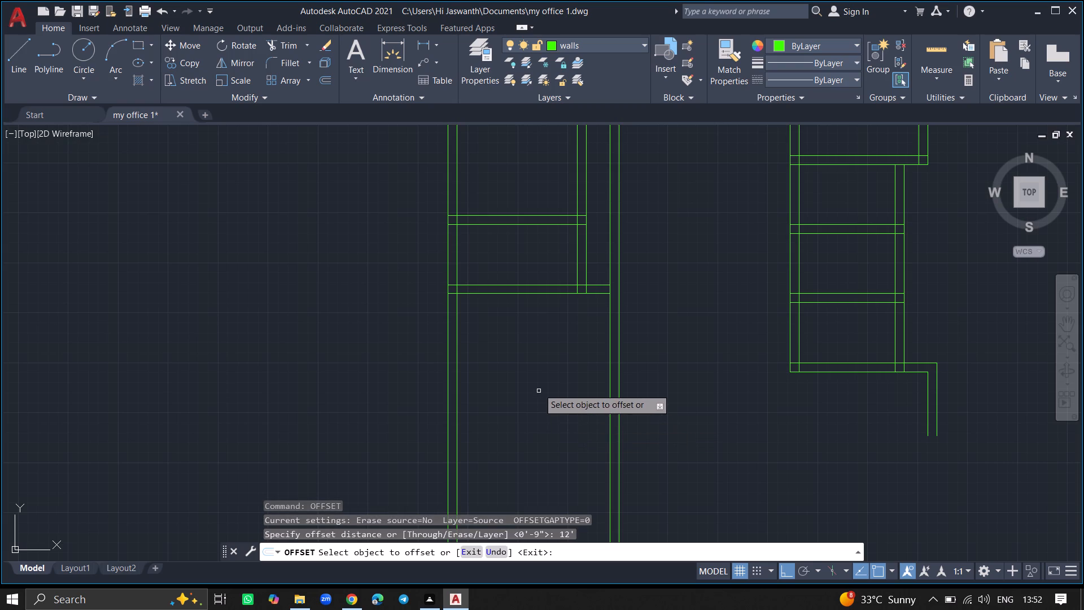
click(544, 294)
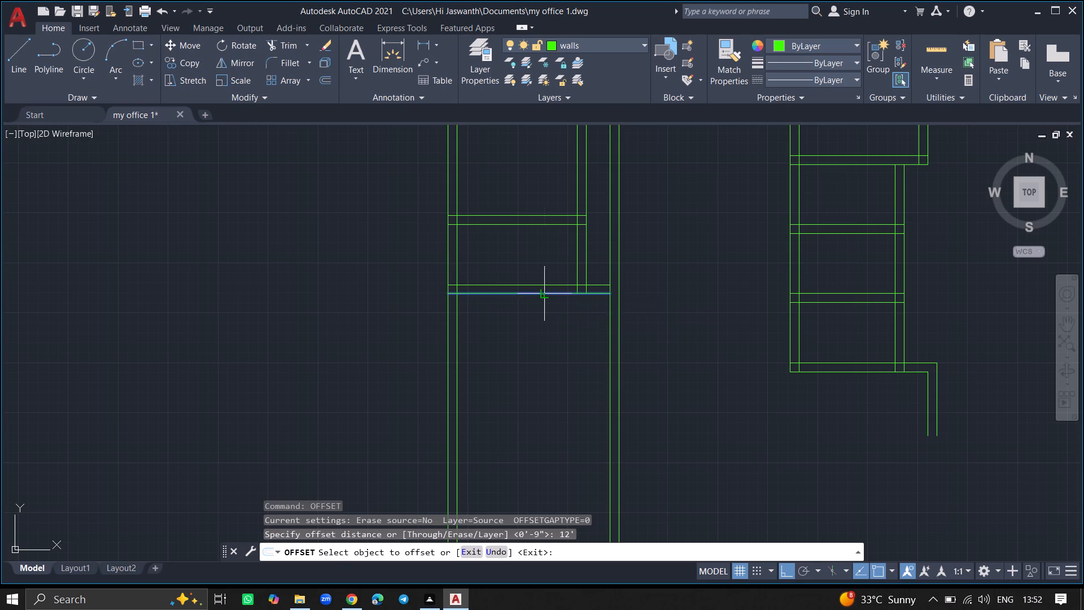
click(548, 397)
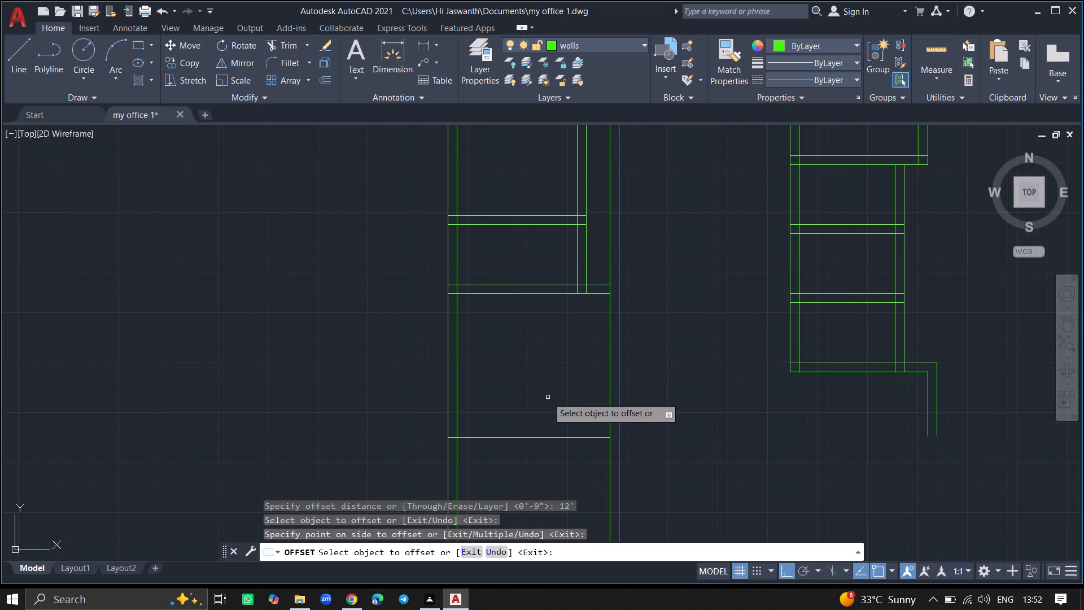
key(Return)
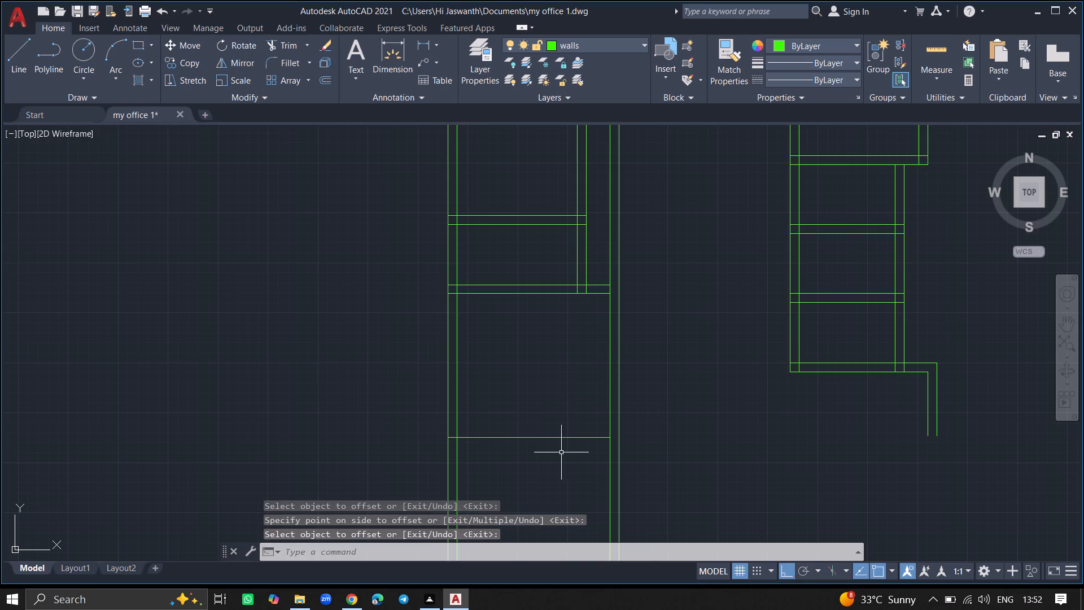
Extend the new horizontal line and both lines of the cross wall above it to the outer line of the new right-hand wall.
ctrl+scroll(566, 450, up, 3)
text(ex)
key(Return)
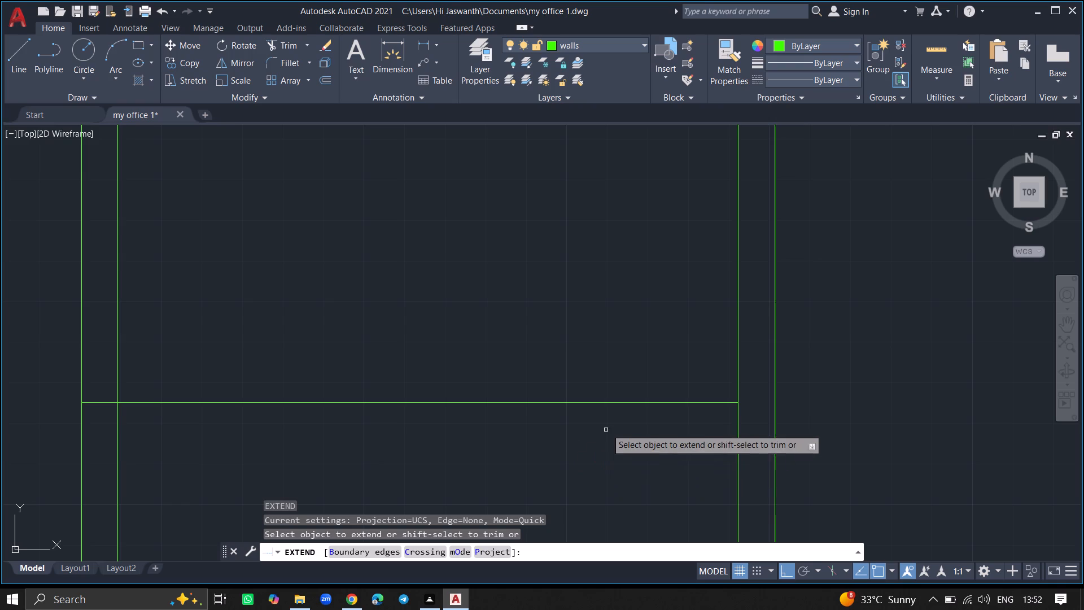
click(642, 403)
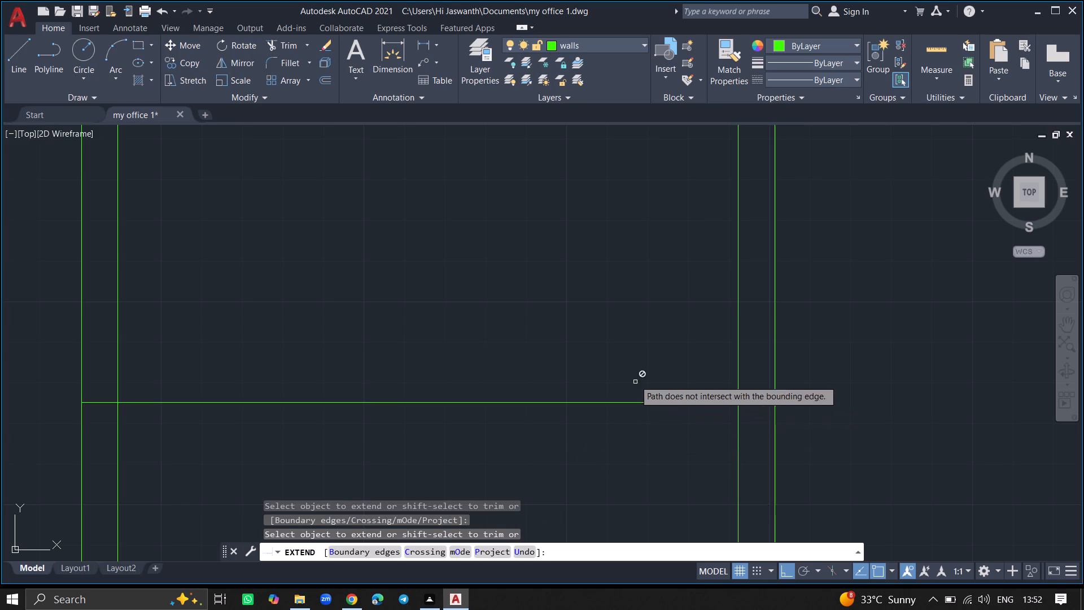
ctrl+scroll(630, 371, down, 3)
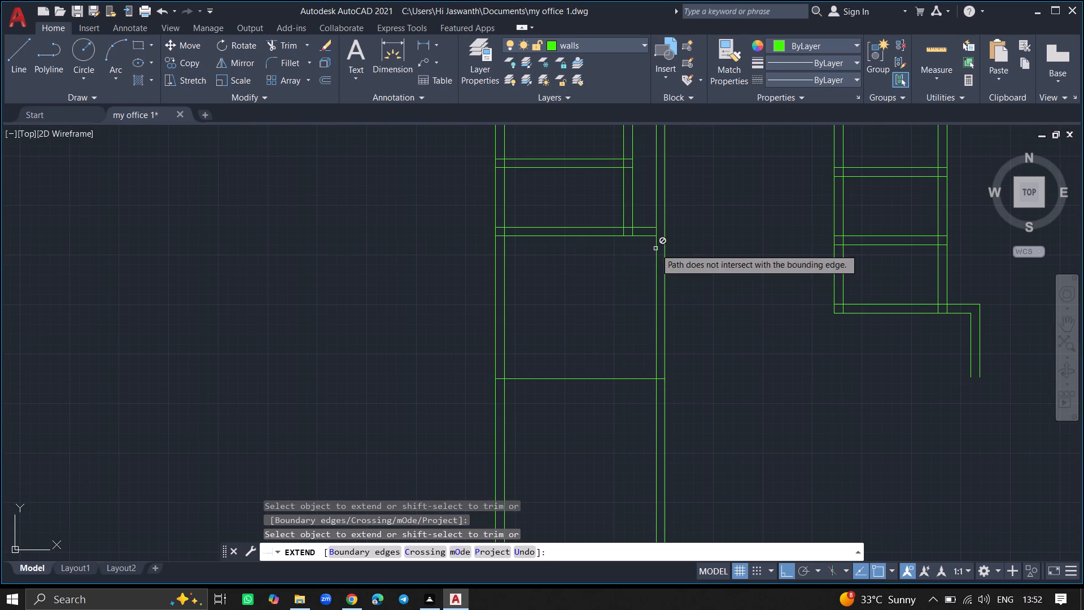
click(649, 237)
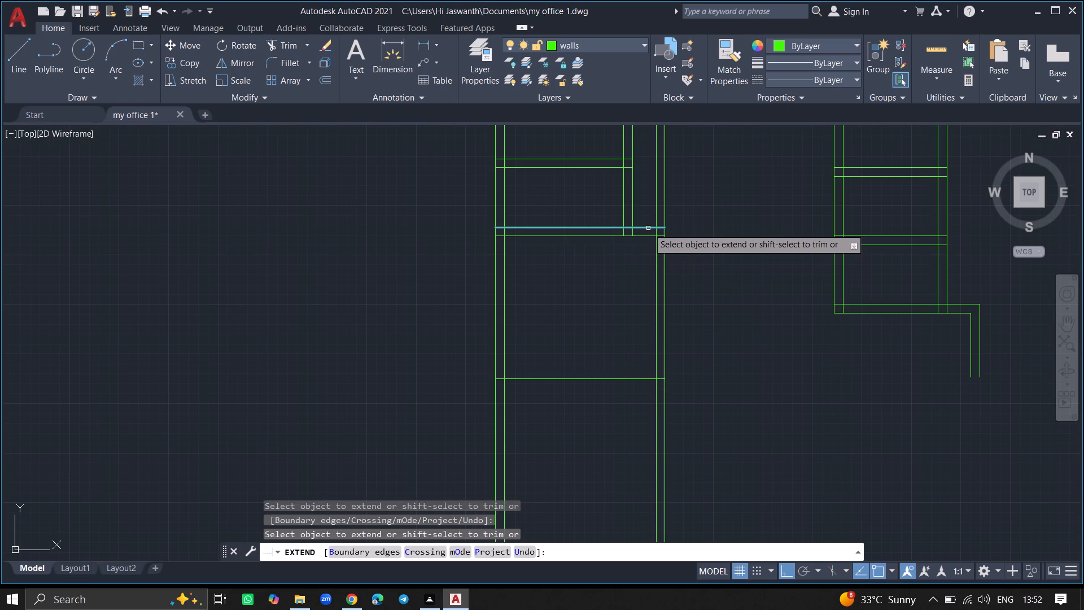
click(648, 228)
key(Return)
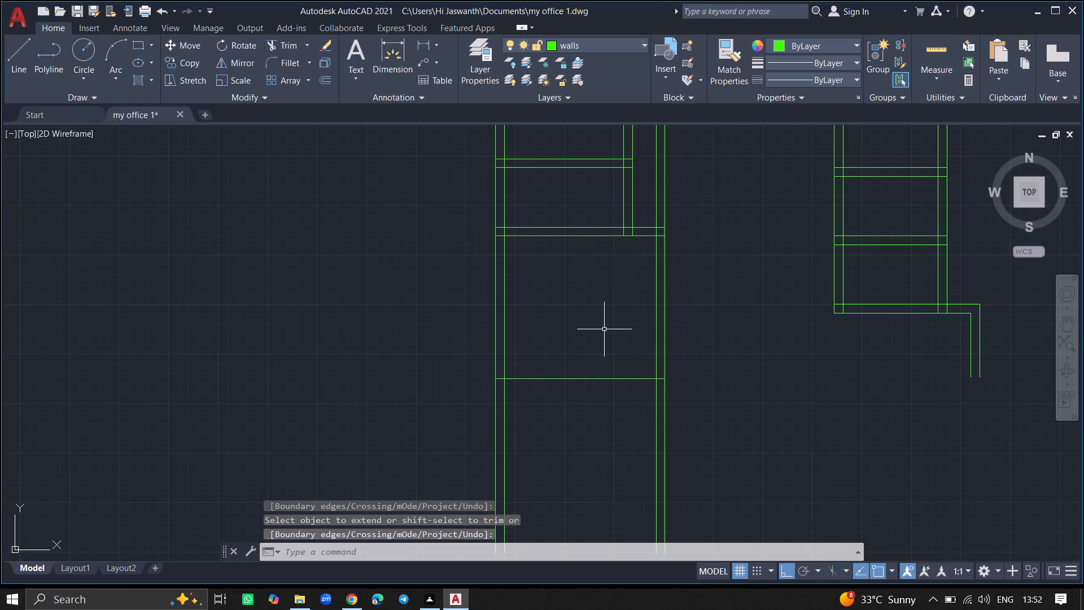
Offset the new horizontal line 9" downward to form the bottom cross wall's thickness.
text(off)
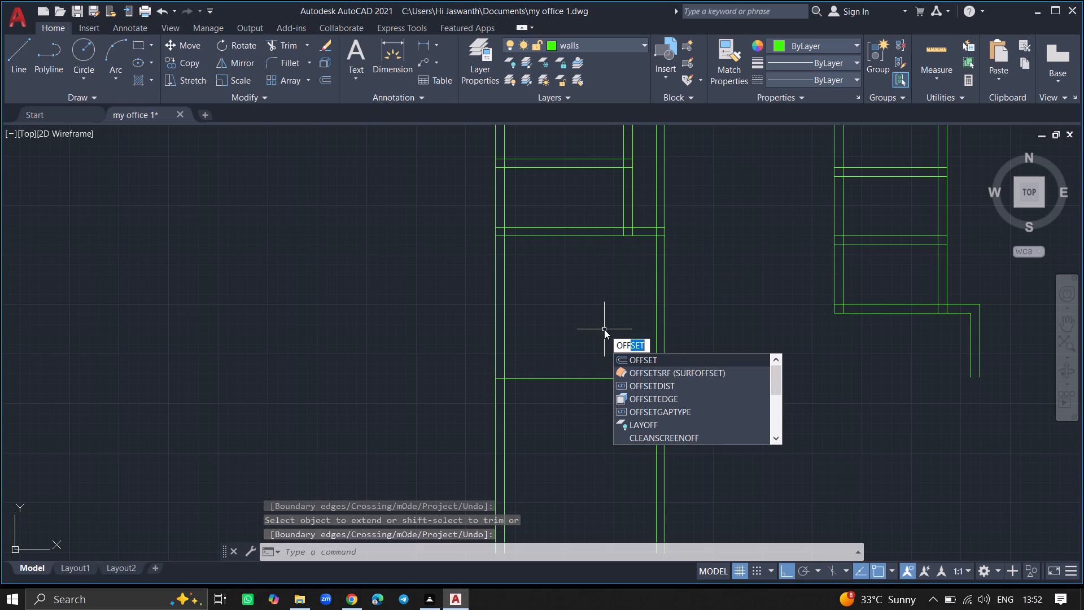
click(635, 354)
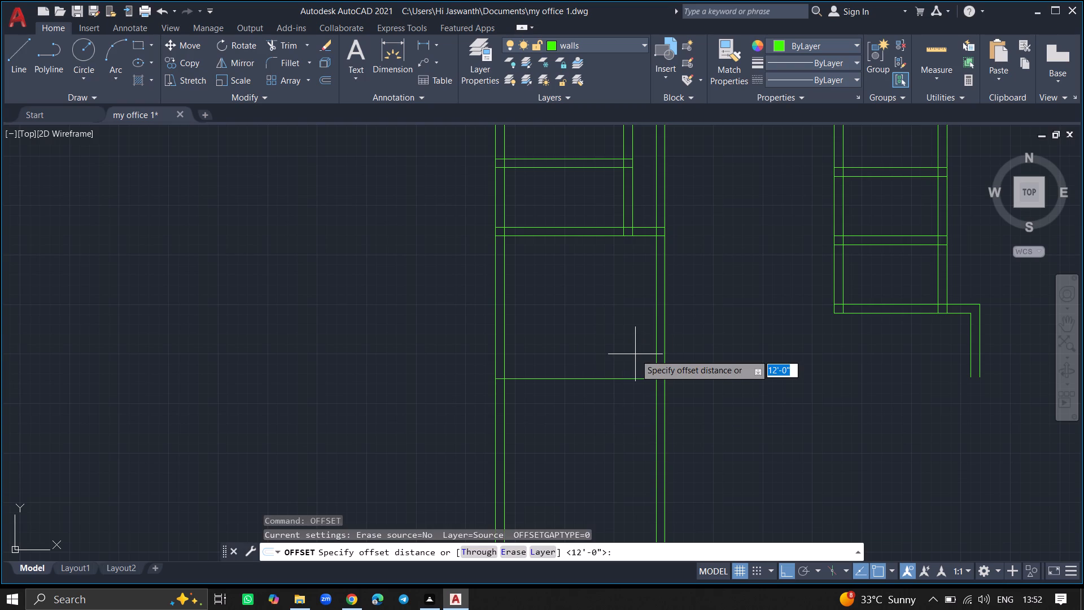
text(9")
key(Return)
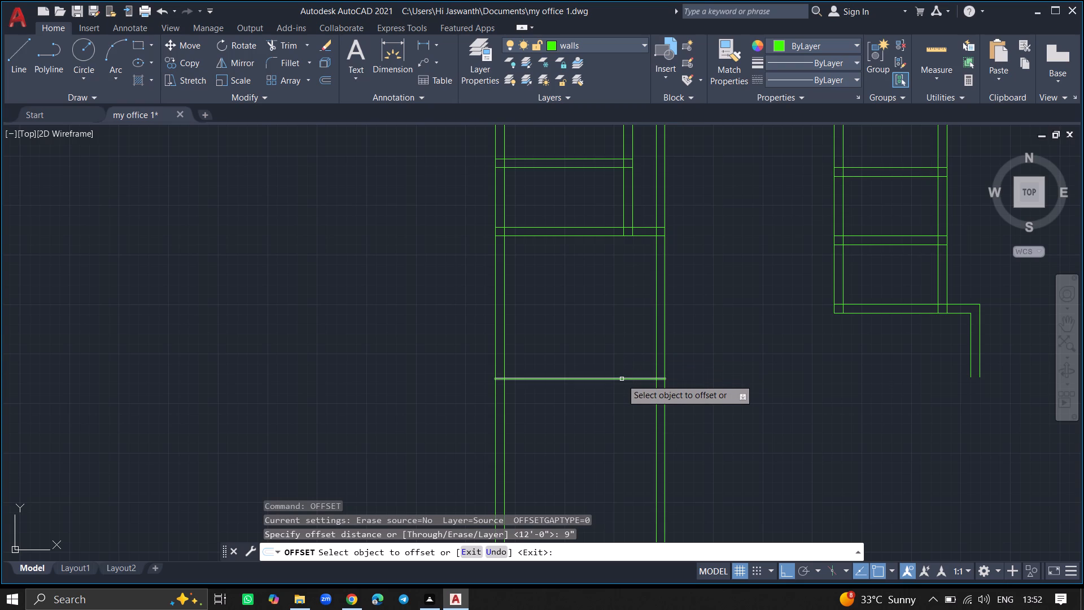
click(622, 379)
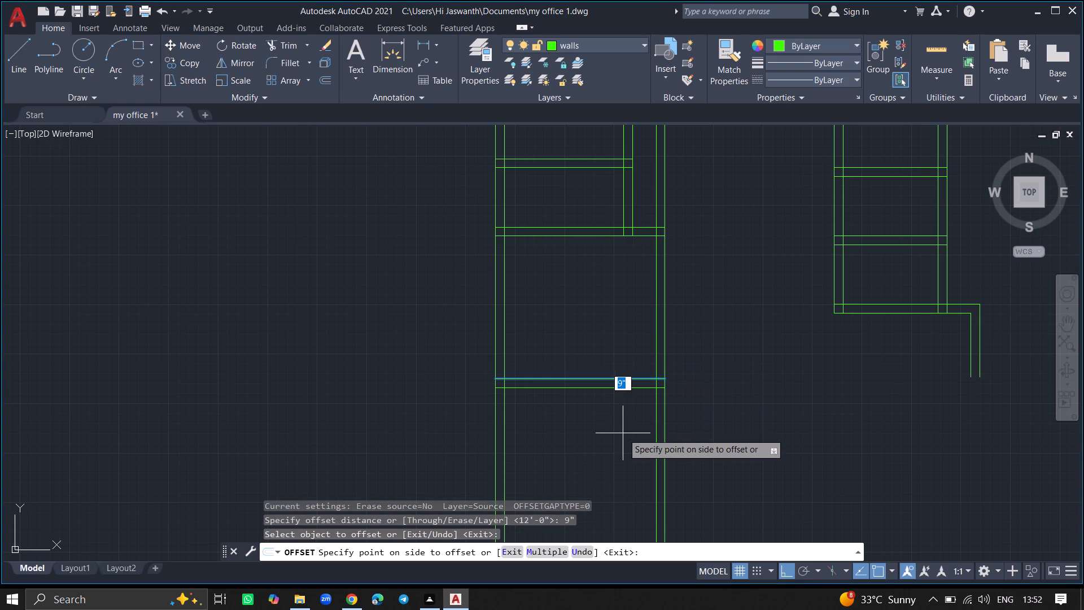
click(623, 433)
key(Return)
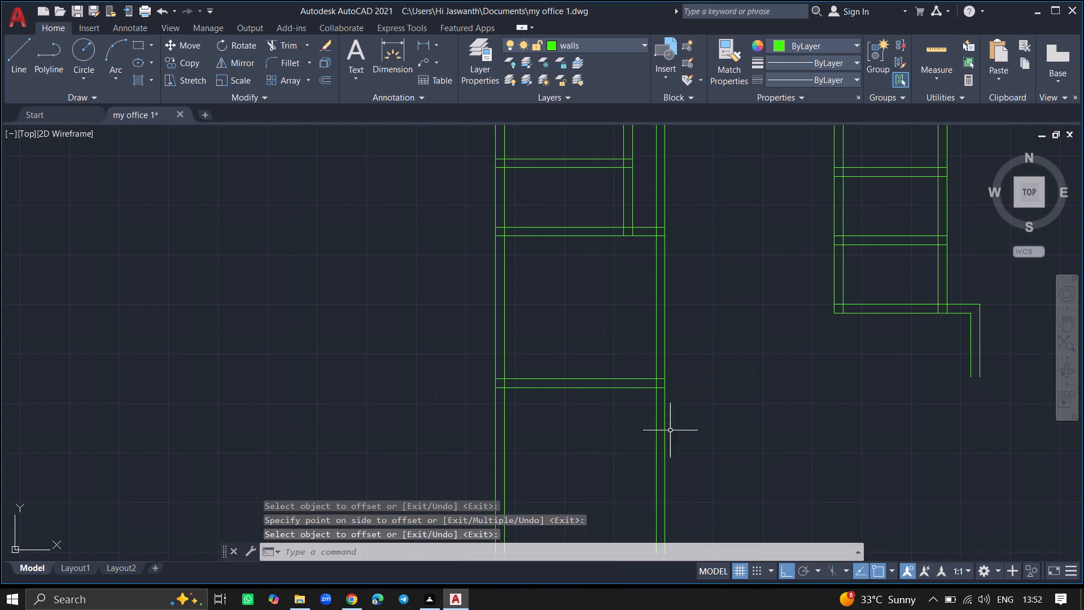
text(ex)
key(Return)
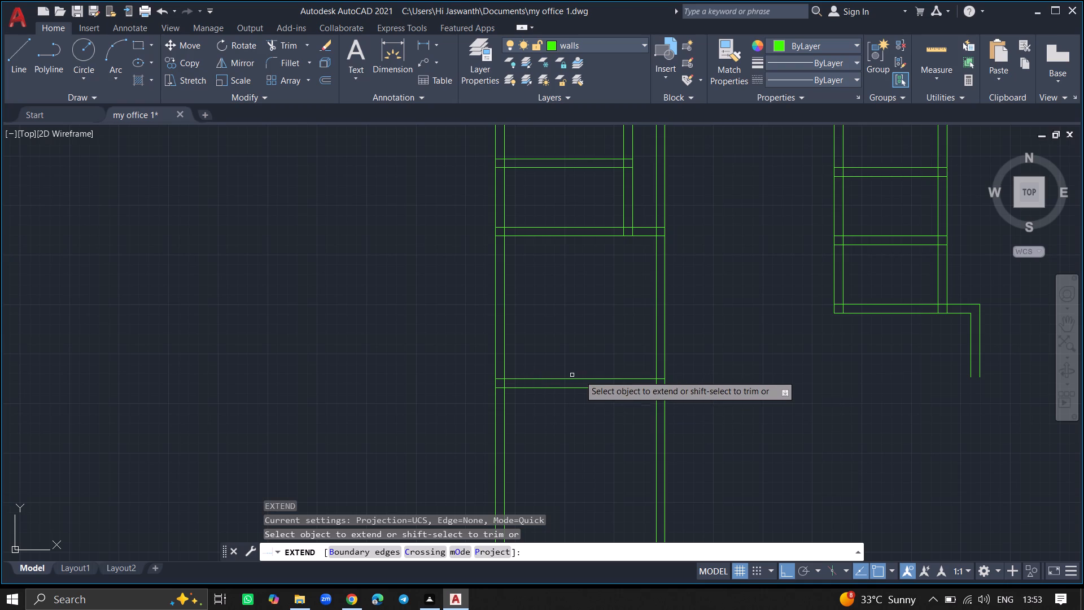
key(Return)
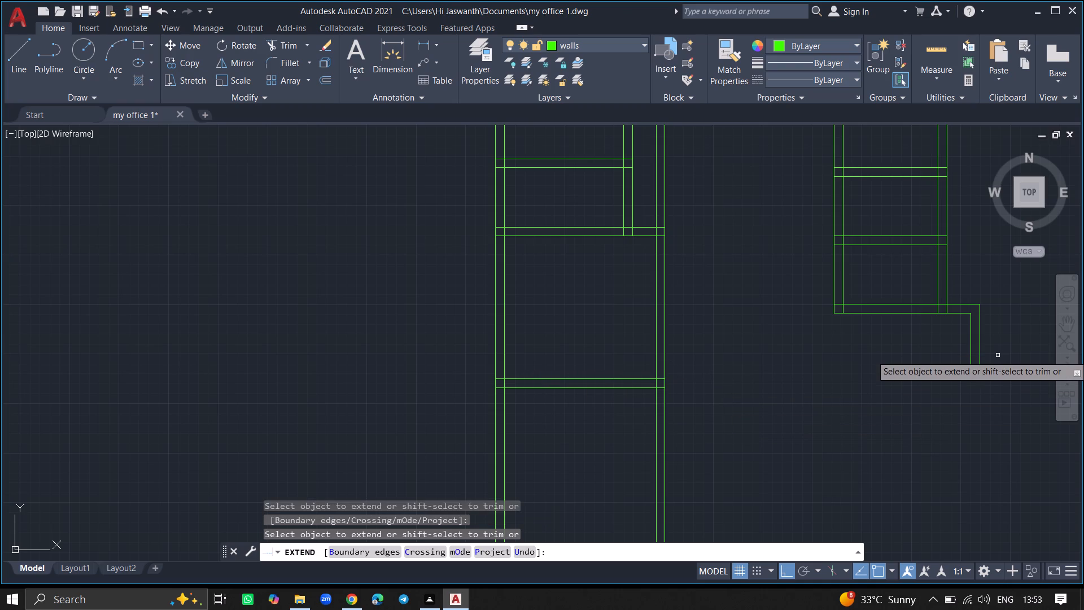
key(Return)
Continue the stepped right-hand wall downward, drawing lines of about 5'-9" and 5'-10" from the lower ends of its outer and inner lines.
ctrl+scroll(981, 374, up, 1)
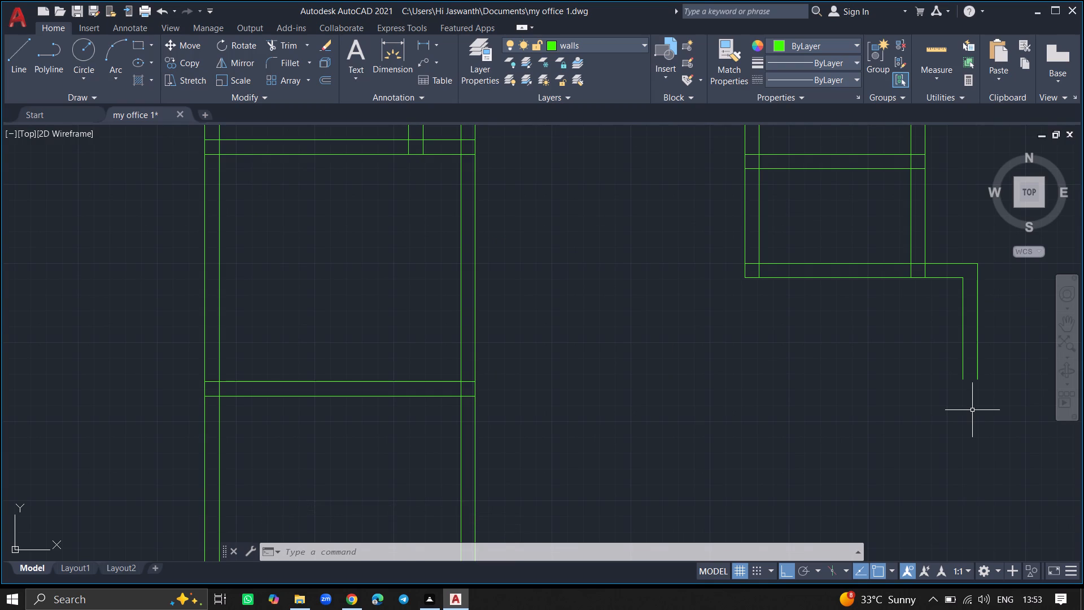
key(l)
key(Return)
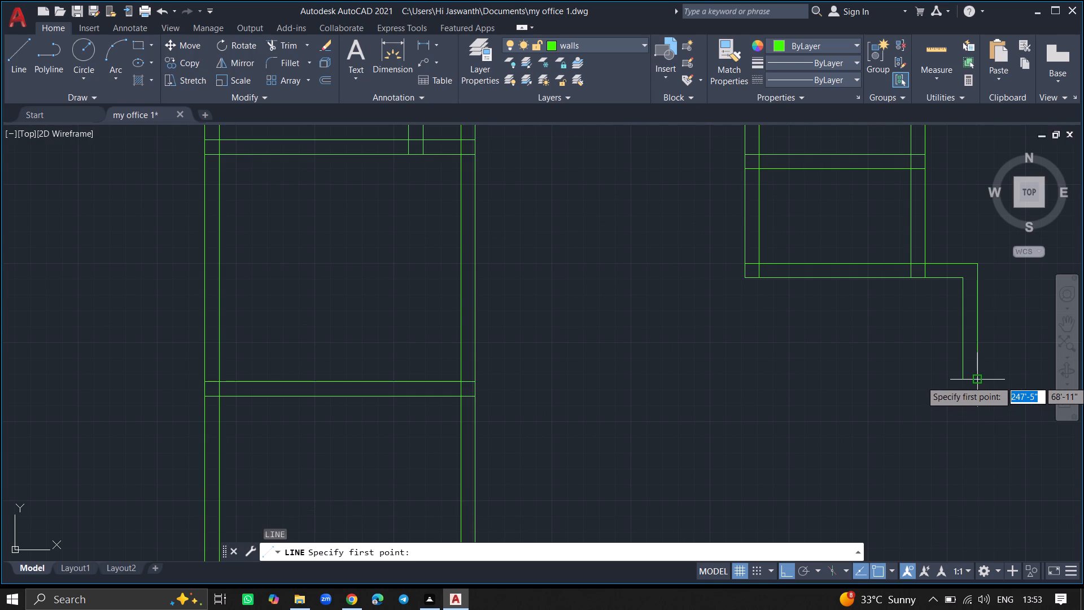
click(981, 380)
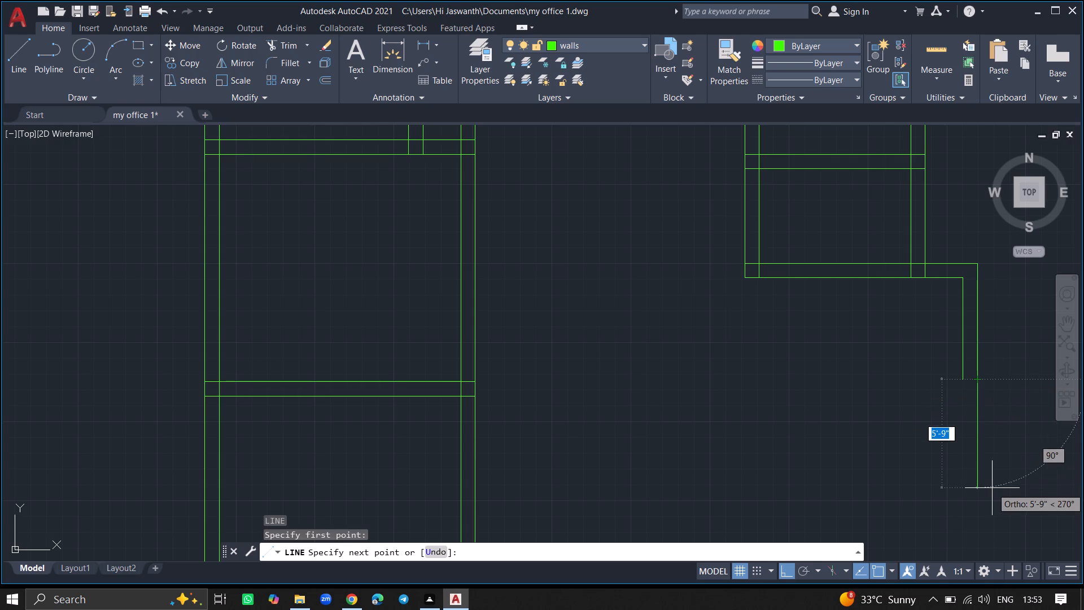
click(992, 488)
key(Return)
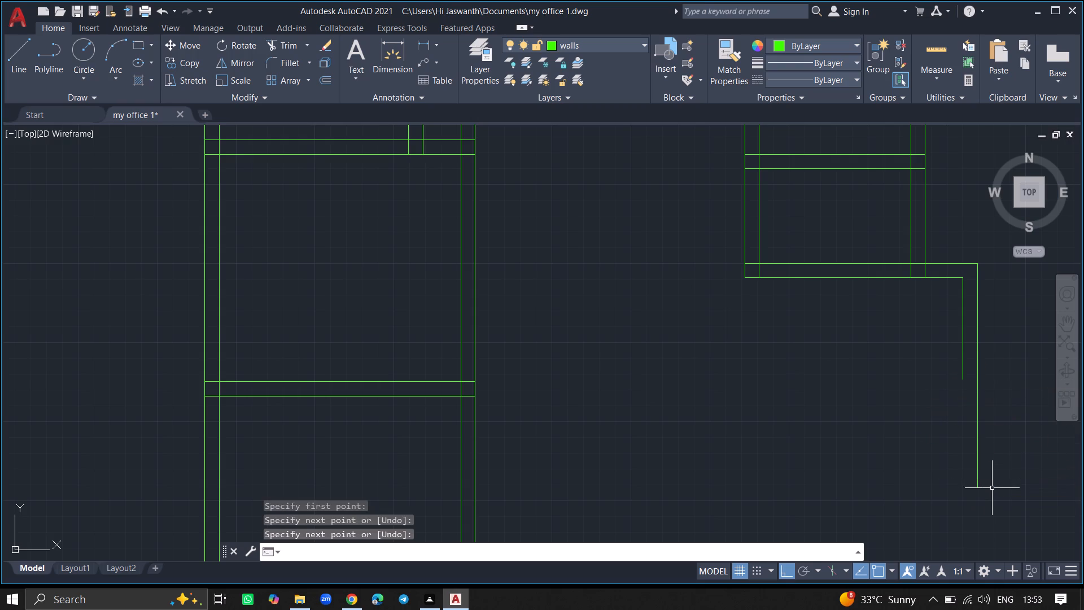
key(l)
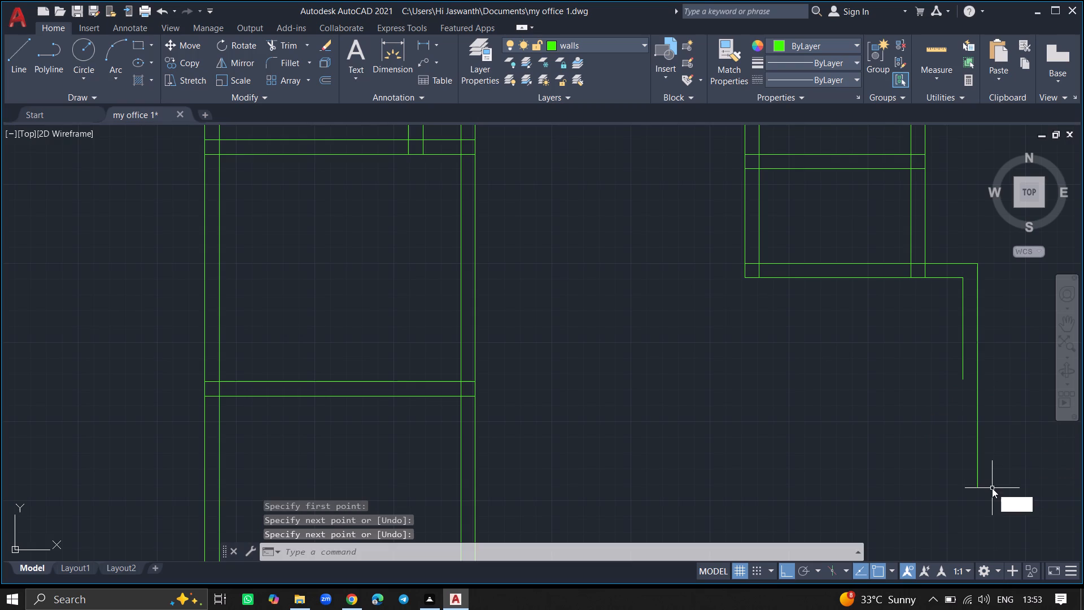
key(Return)
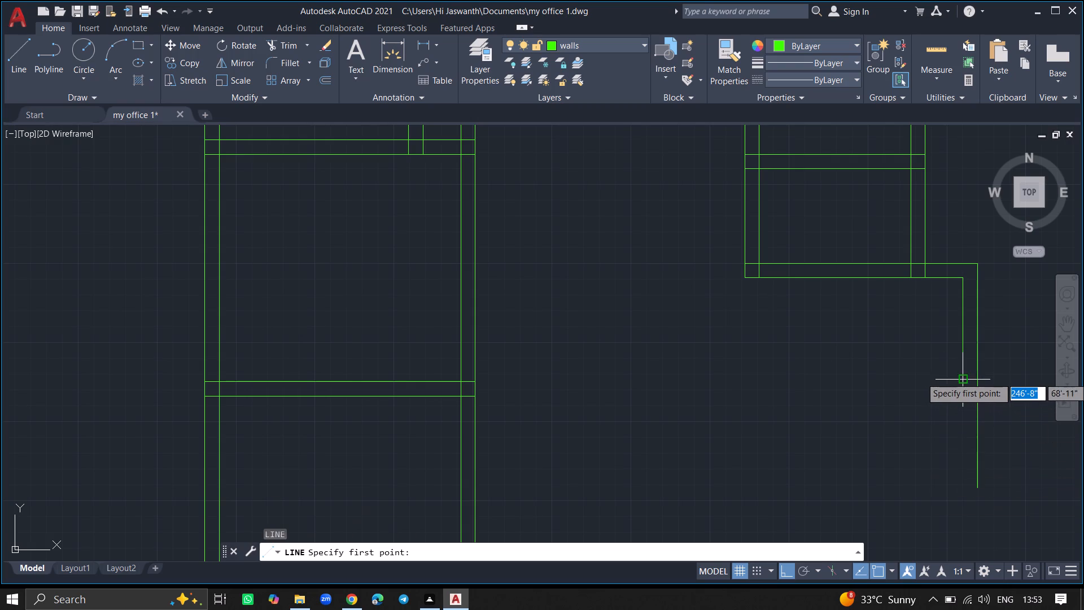
click(965, 377)
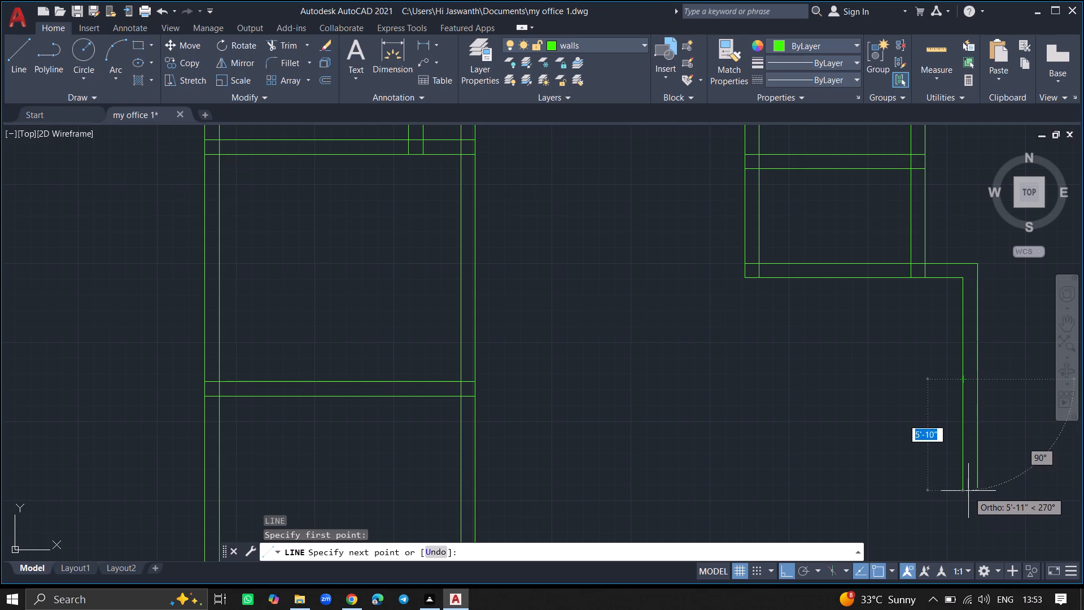
click(968, 491)
key(Return)
Extend both lines of the left room's bottom cross wall across to the outer line of the stepped right-hand wall.
ctrl+scroll(968, 491, down, 3)
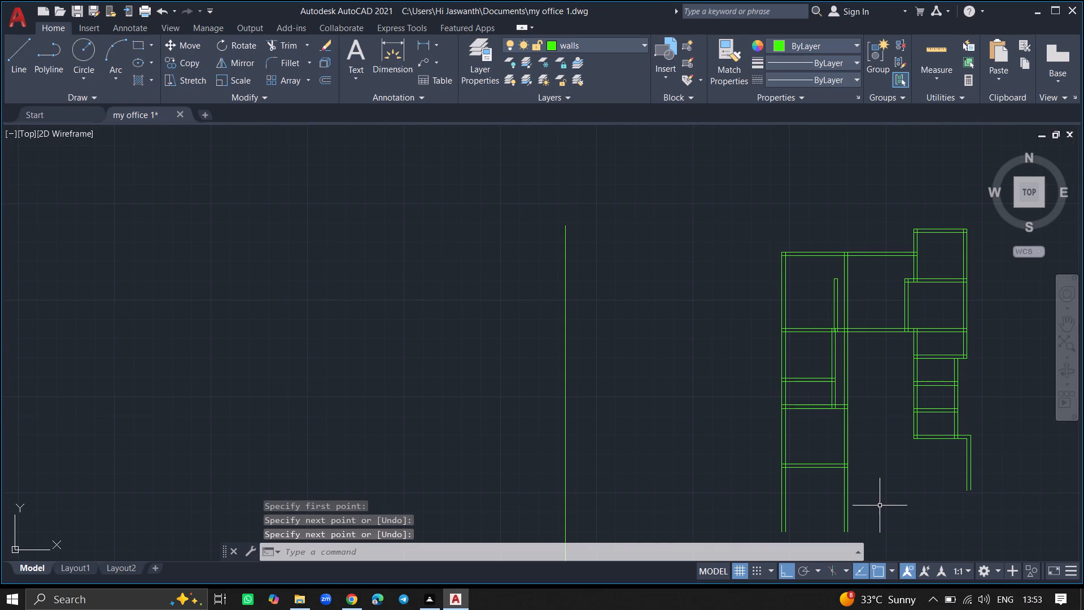
ctrl+scroll(816, 465, down, 1)
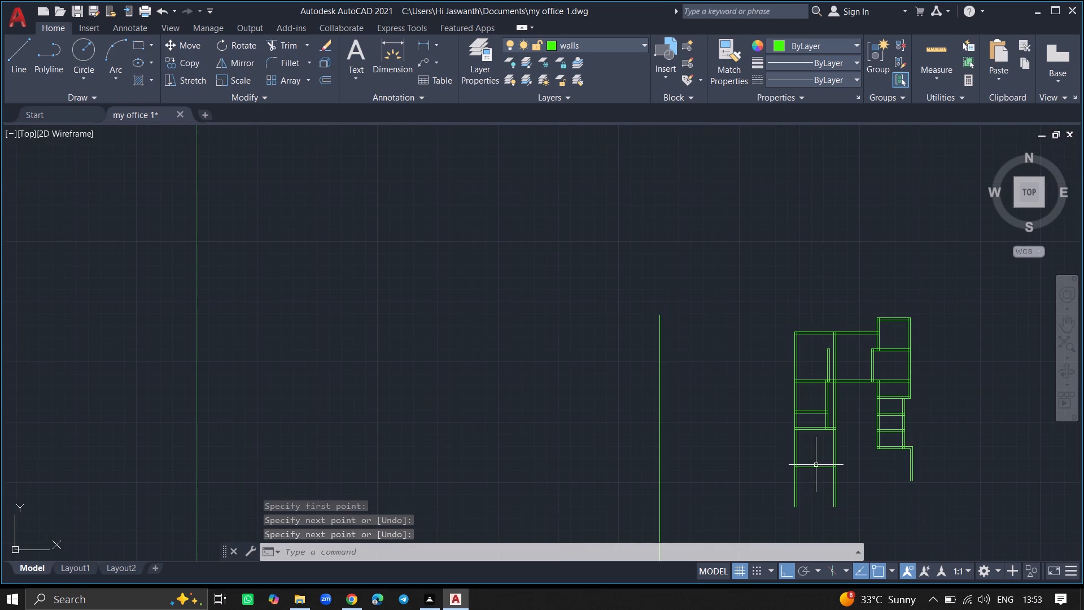
ctrl+scroll(821, 516, up, 3)
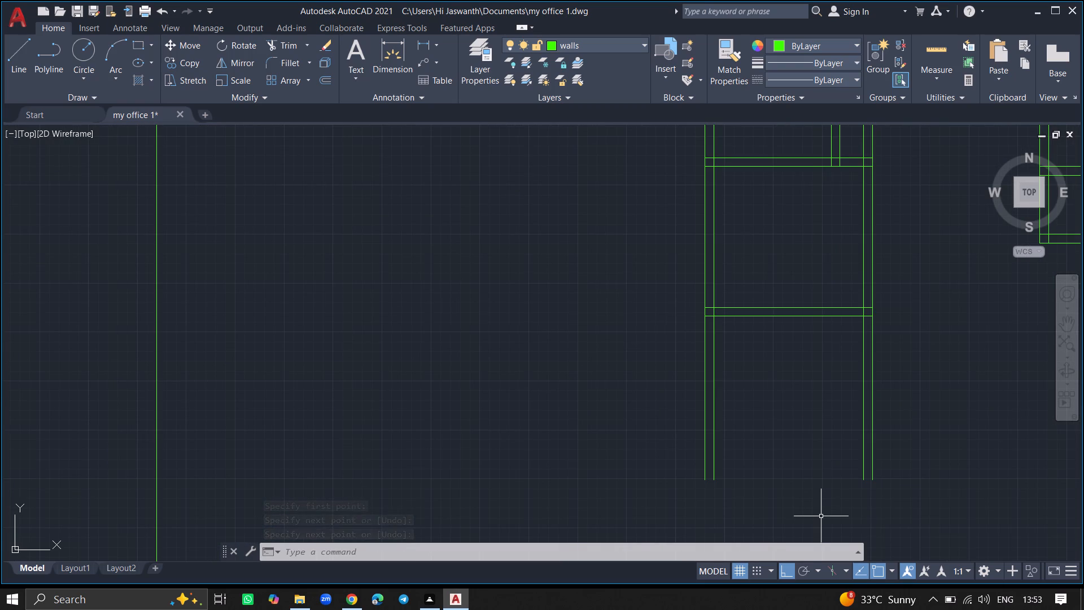
ctrl+scroll(821, 516, down, 1)
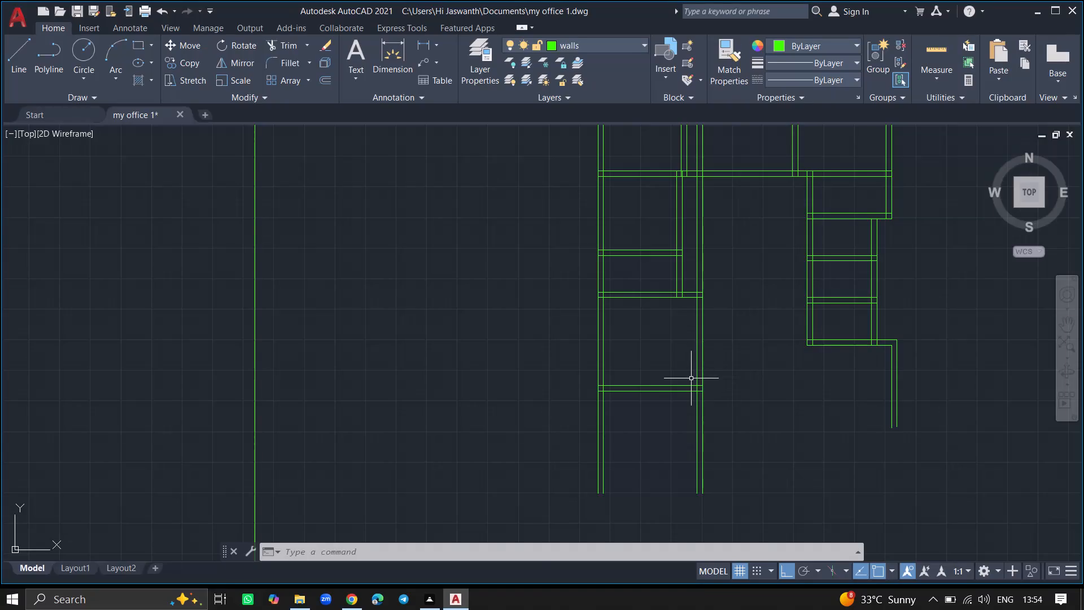
ctrl+scroll(691, 378, up, 5)
text(ex)
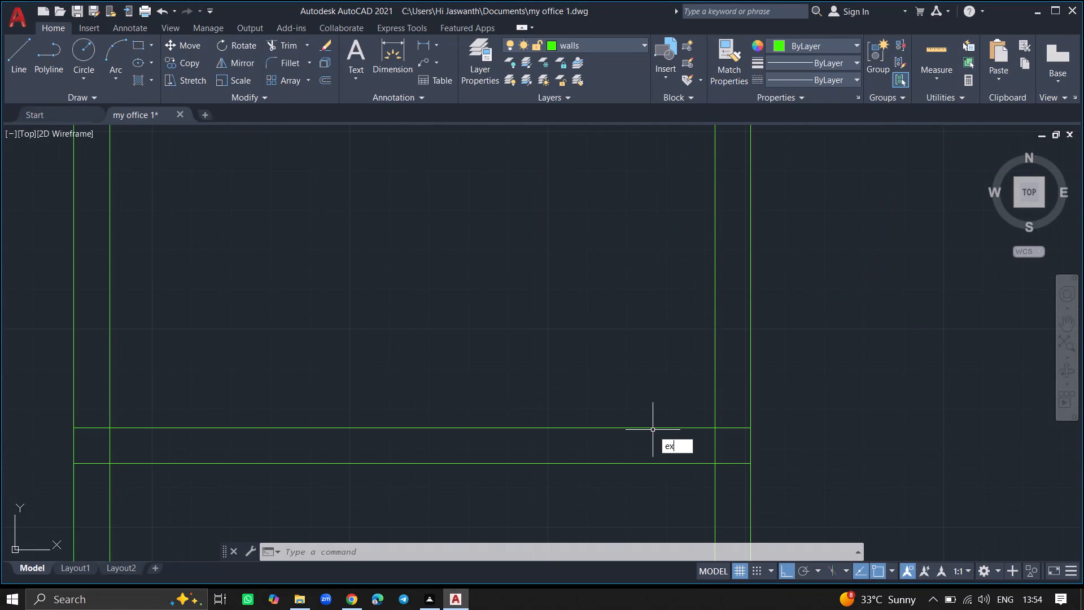
key(Return)
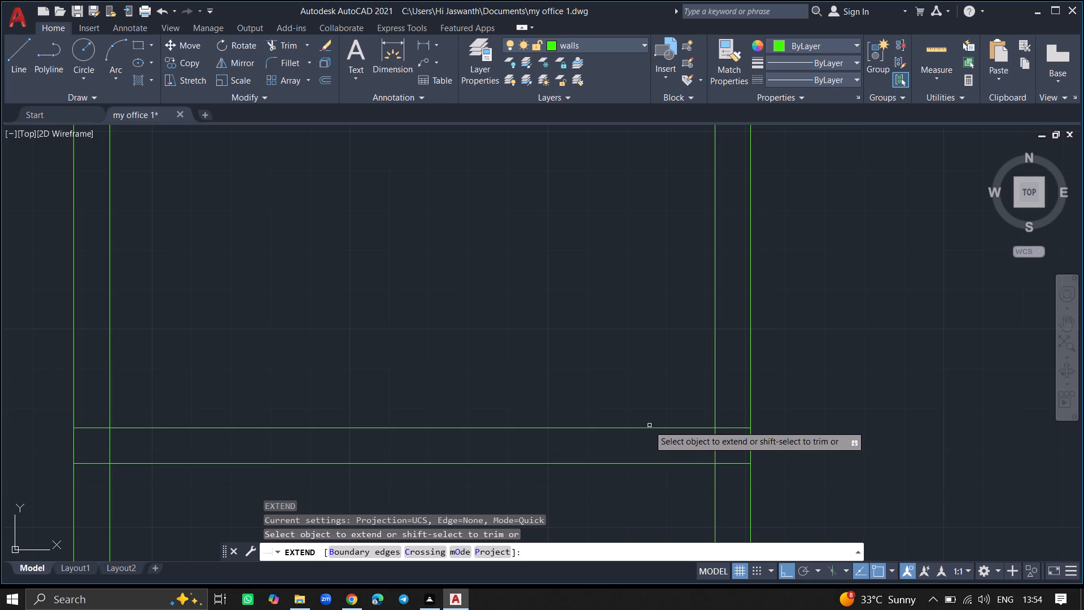
ctrl+scroll(648, 426, down, 7)
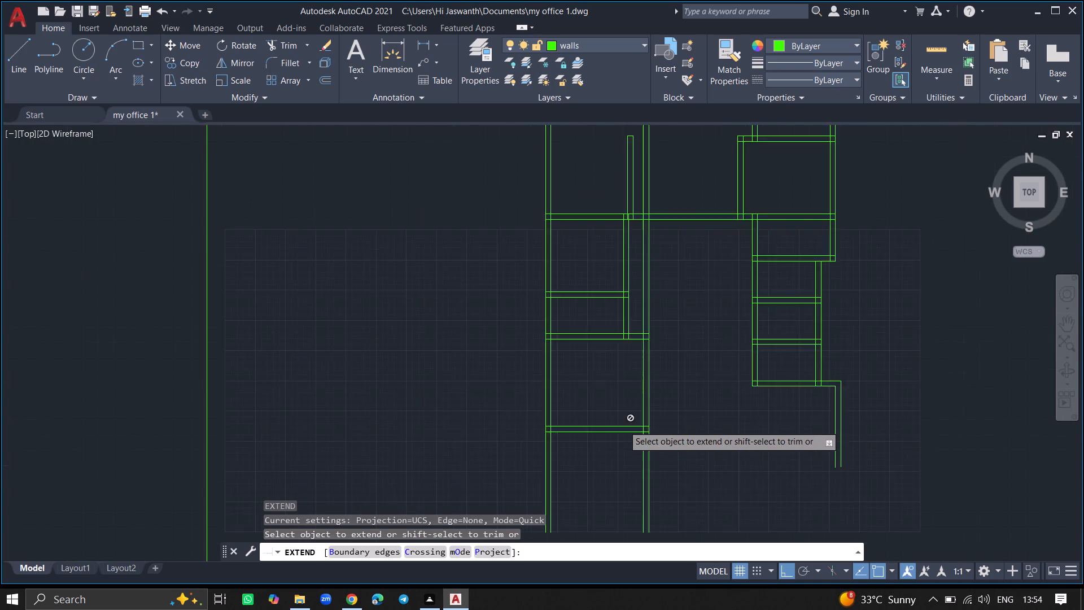
click(623, 425)
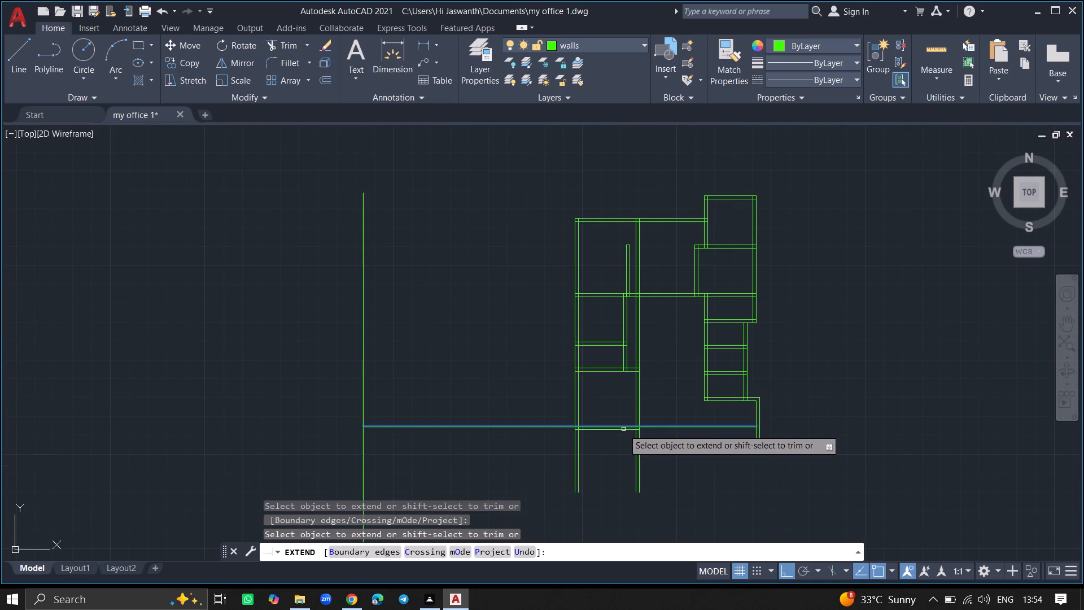
click(624, 429)
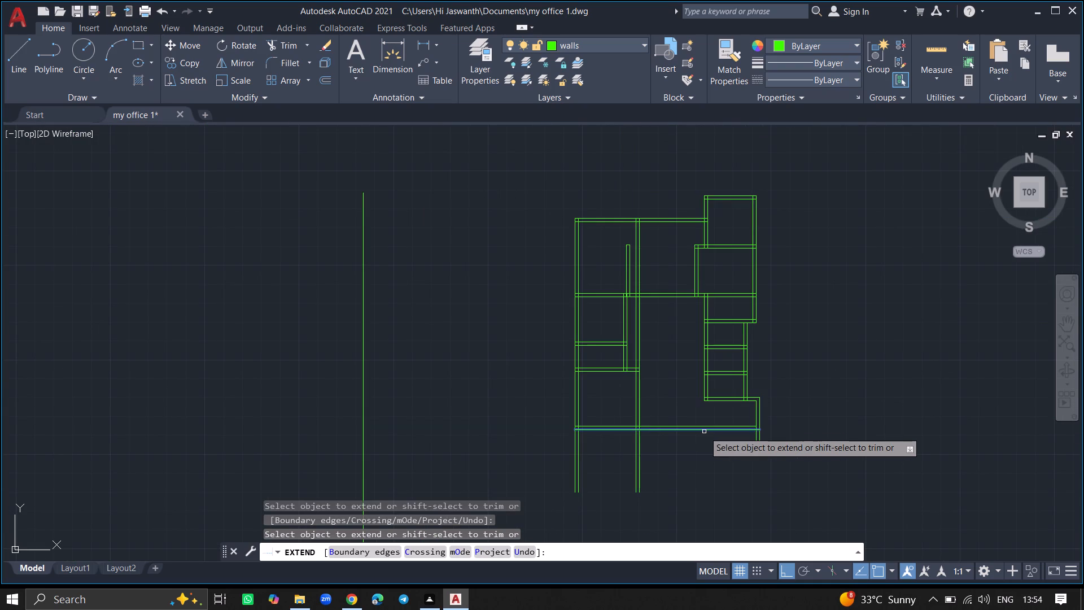
click(705, 432)
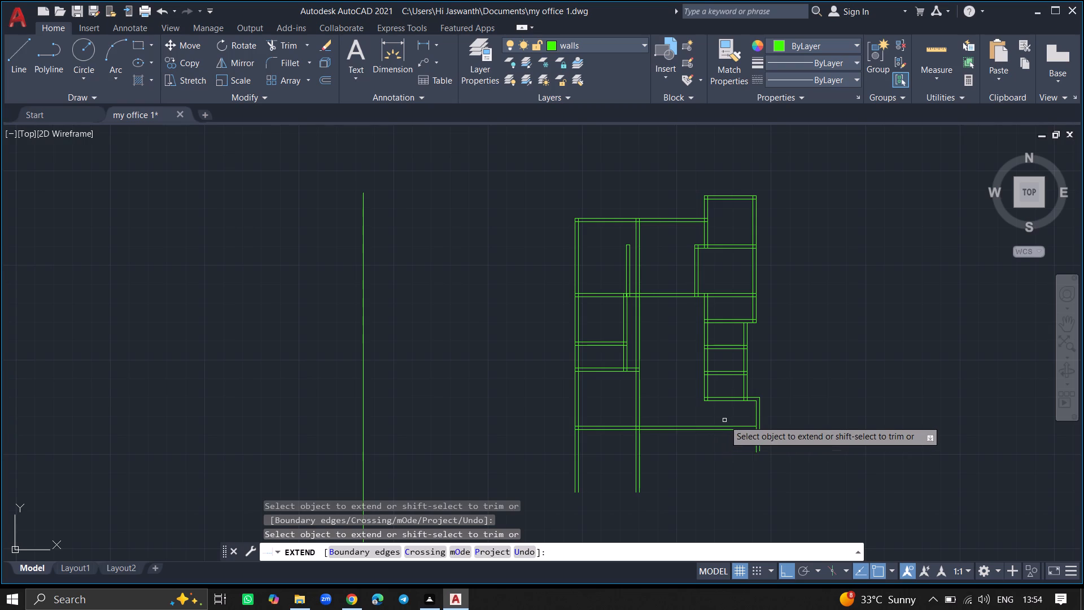
click(727, 427)
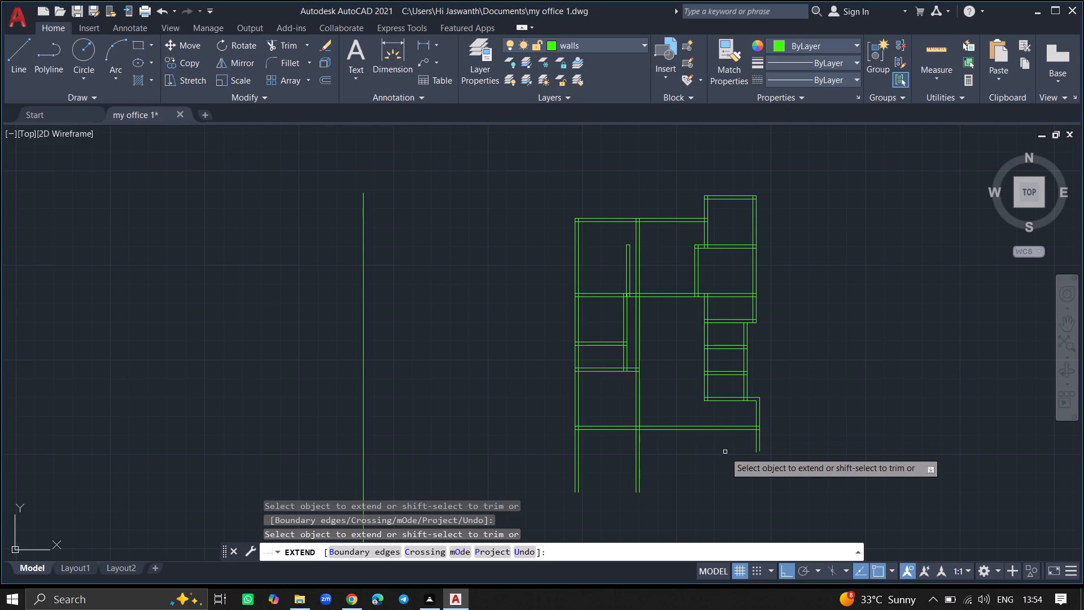
key(Return)
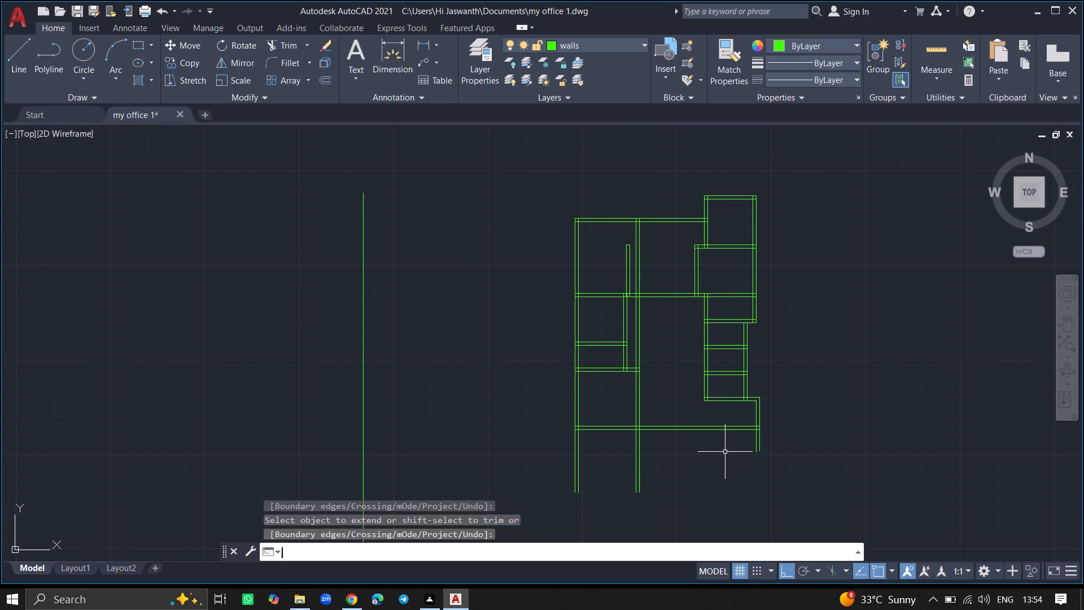
Trim the overhanging lines of the stepped right-hand wall and the left room's two vertical walls below the bottom cross wall.
ctrl+scroll(725, 452, up, 2)
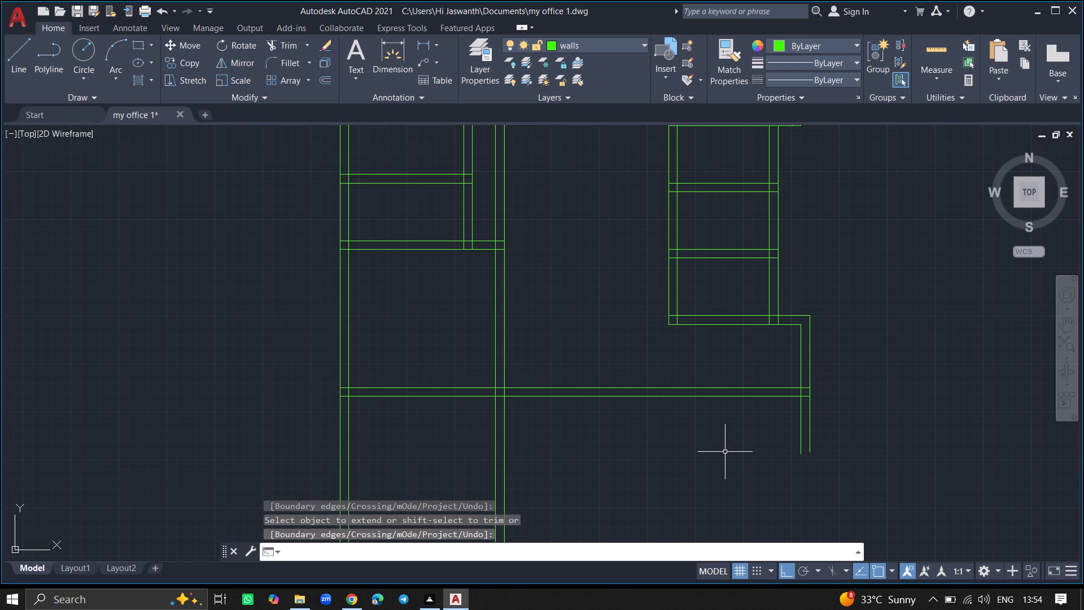
text(trim)
key(Return)
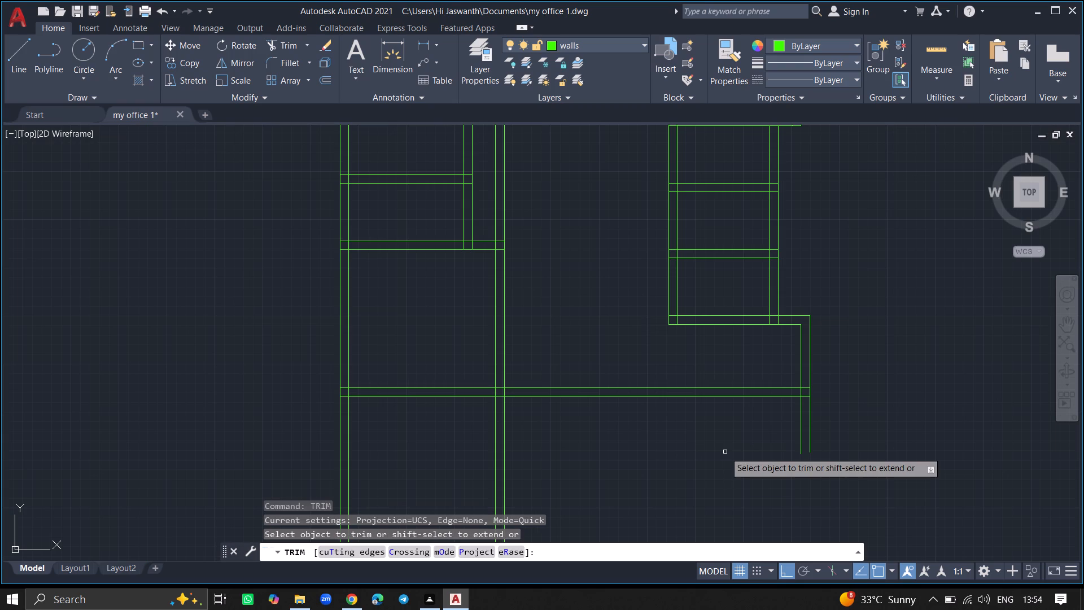
click(800, 442)
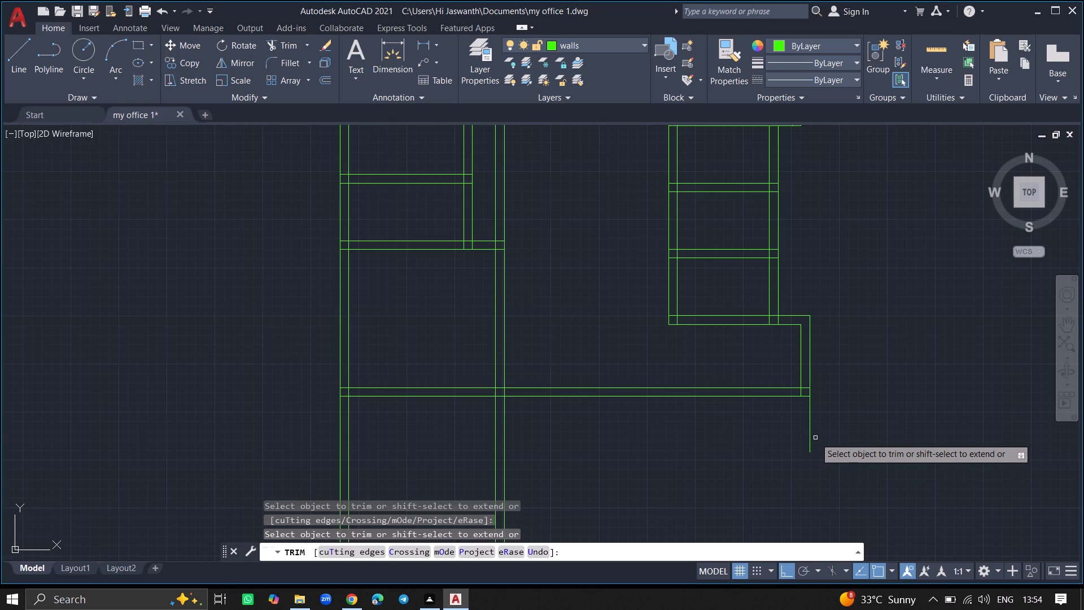
click(811, 439)
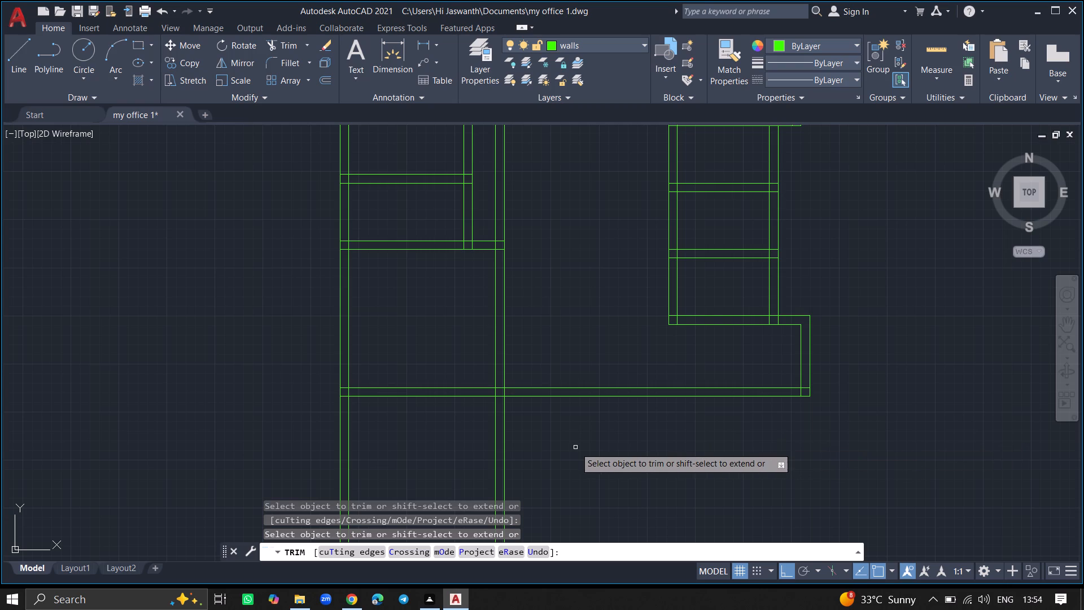
ctrl+scroll(467, 434, down, 1)
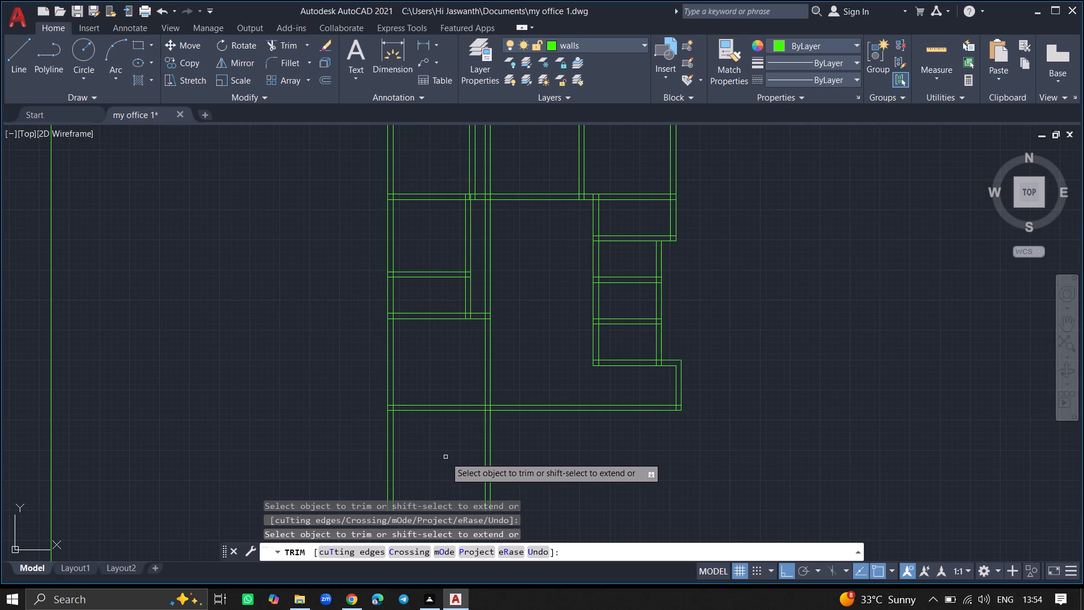
click(394, 465)
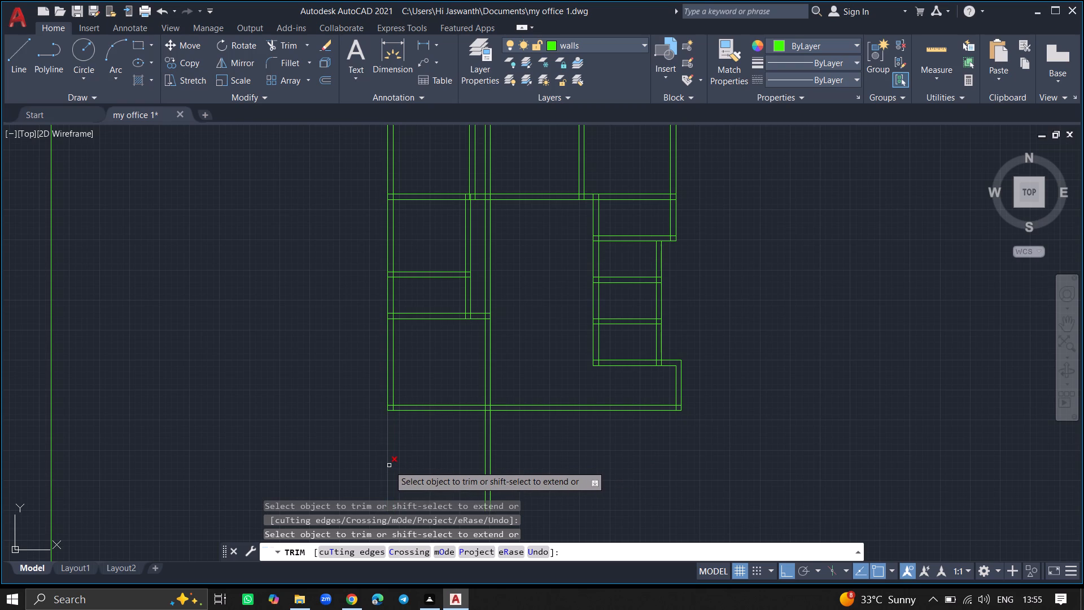
click(389, 465)
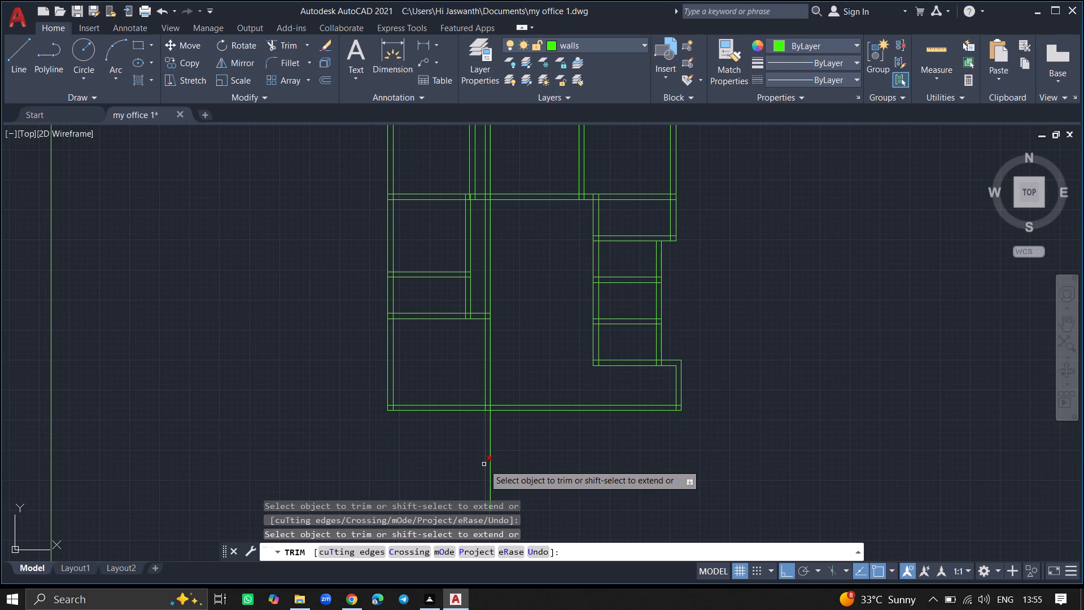
click(484, 464)
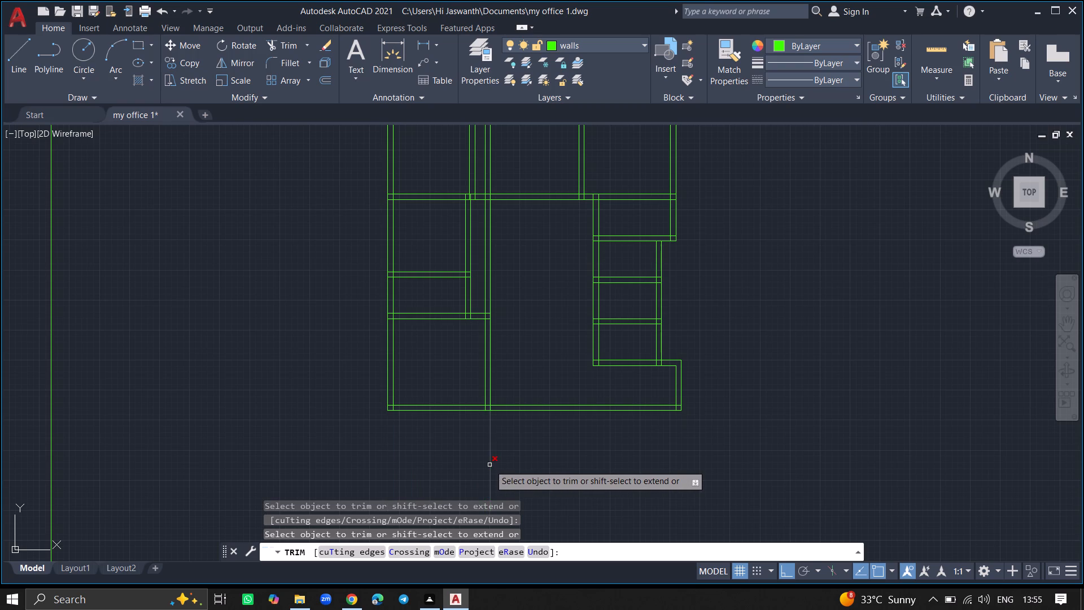
click(491, 465)
key(Return)
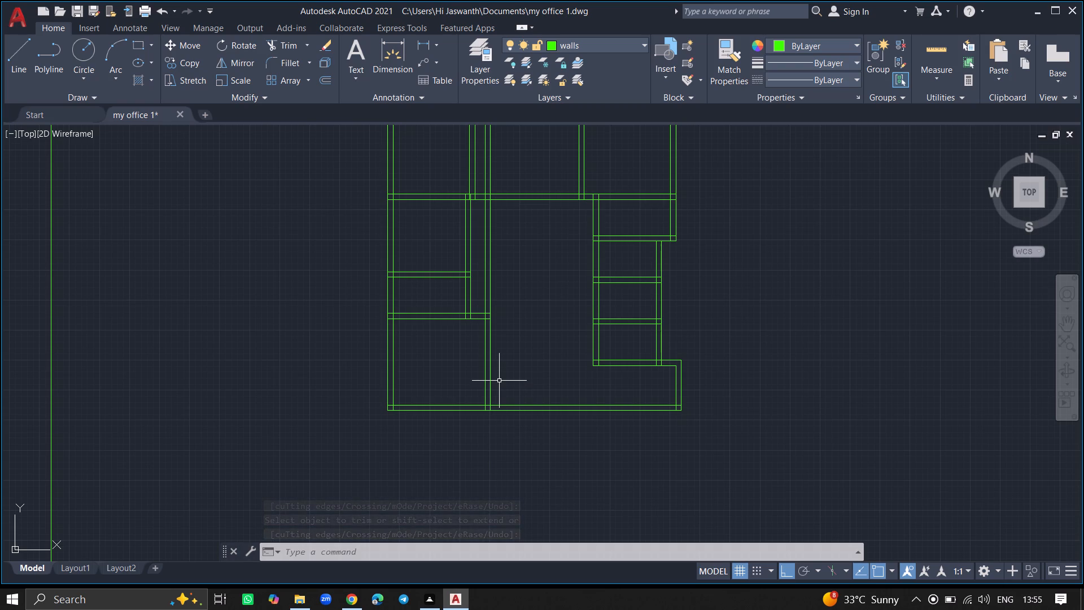
Offset the outer line of the lower-left room's right-hand wall 10' to the right, into the central space.
ctrl+scroll(521, 373, up, 2)
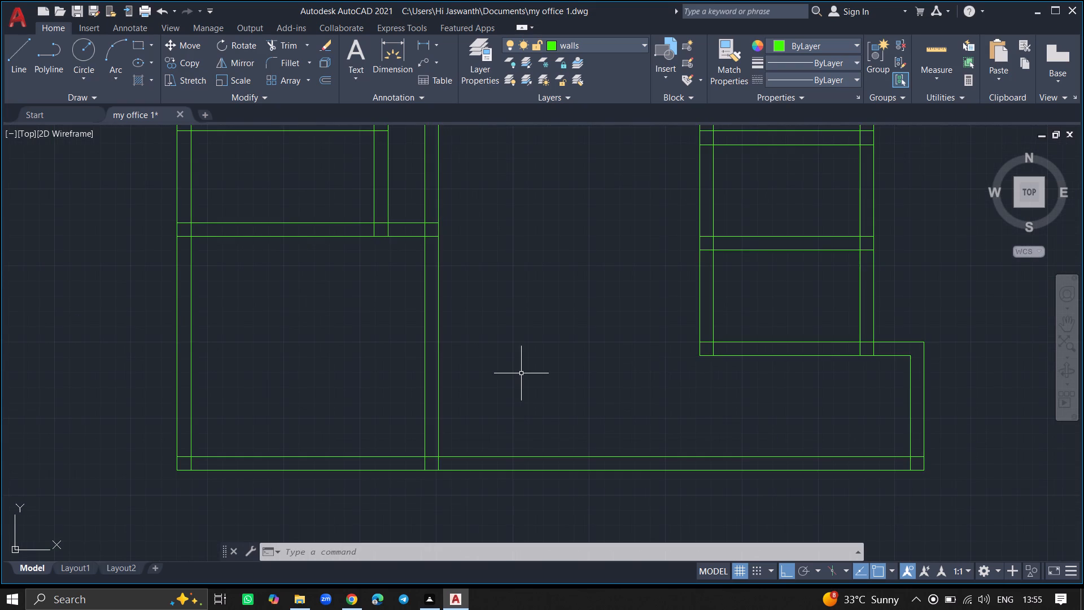
text(off)
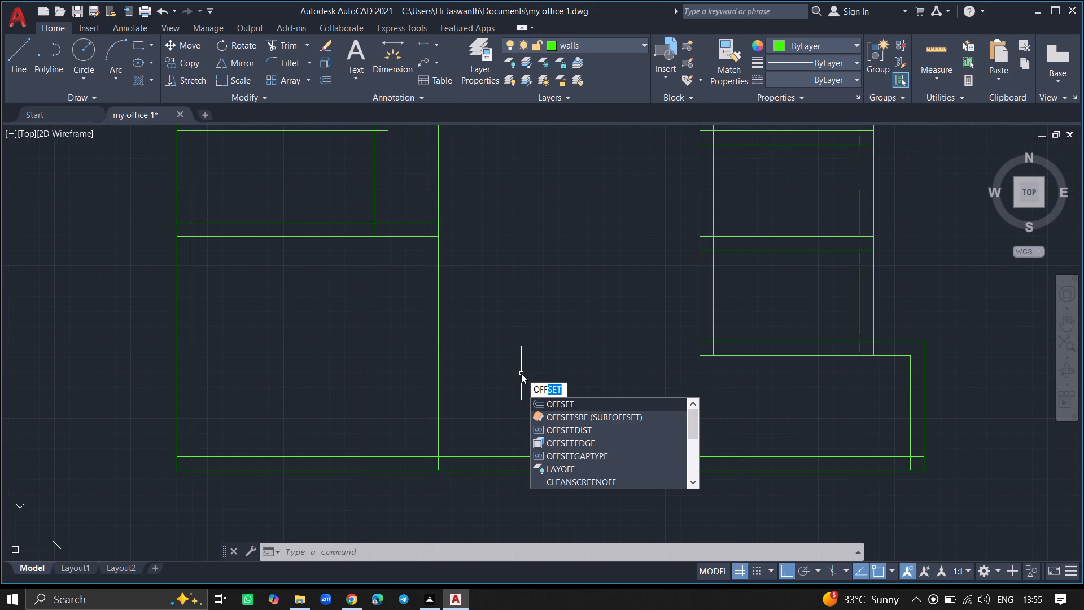
click(545, 402)
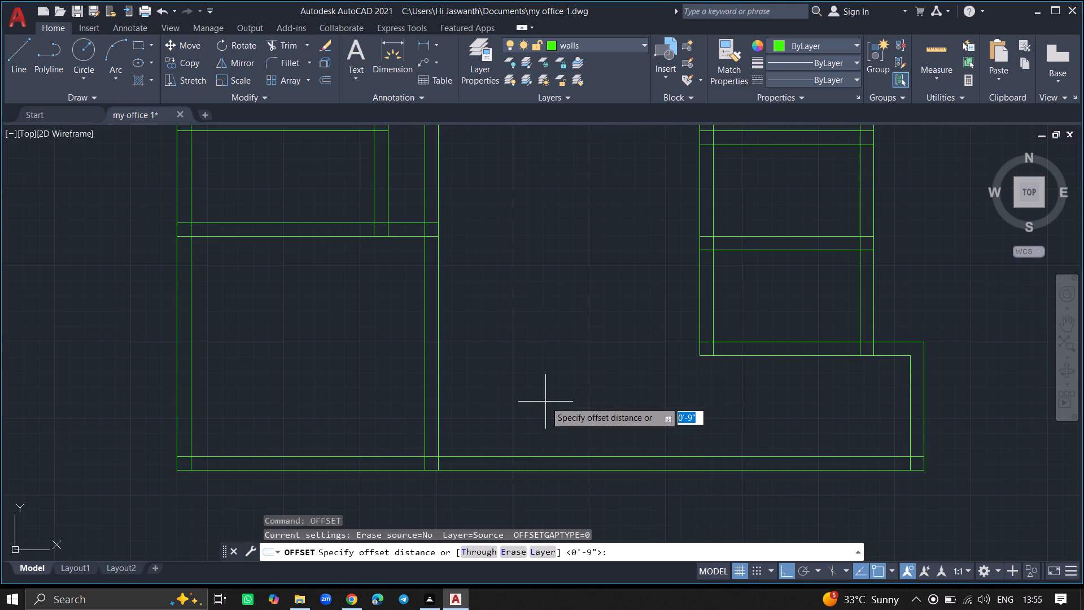
key(1)
text(0')
key(Return)
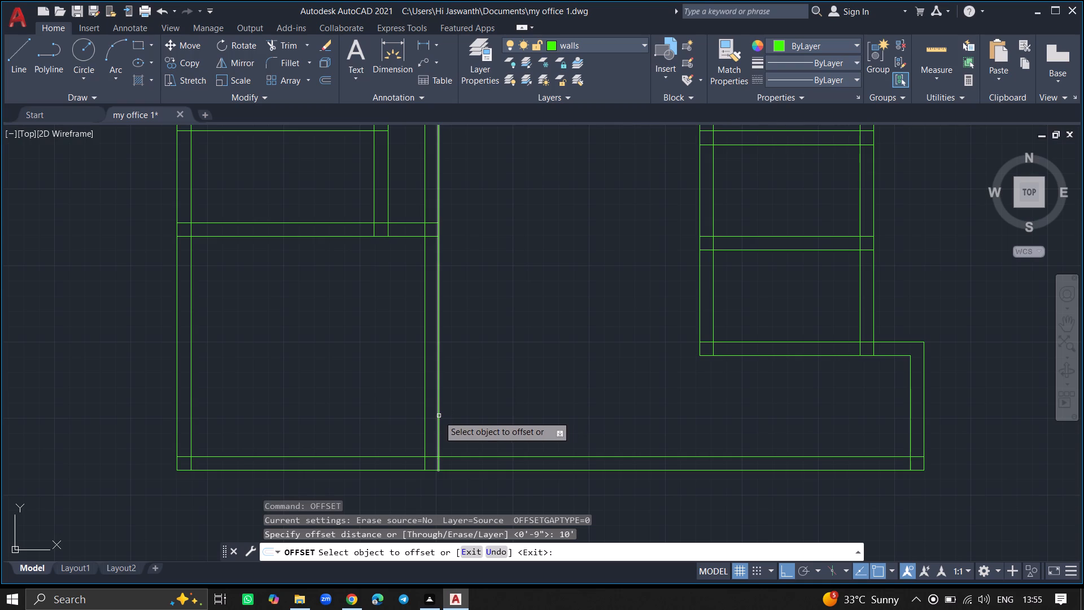
drag(439, 416, 472, 409)
click(472, 409)
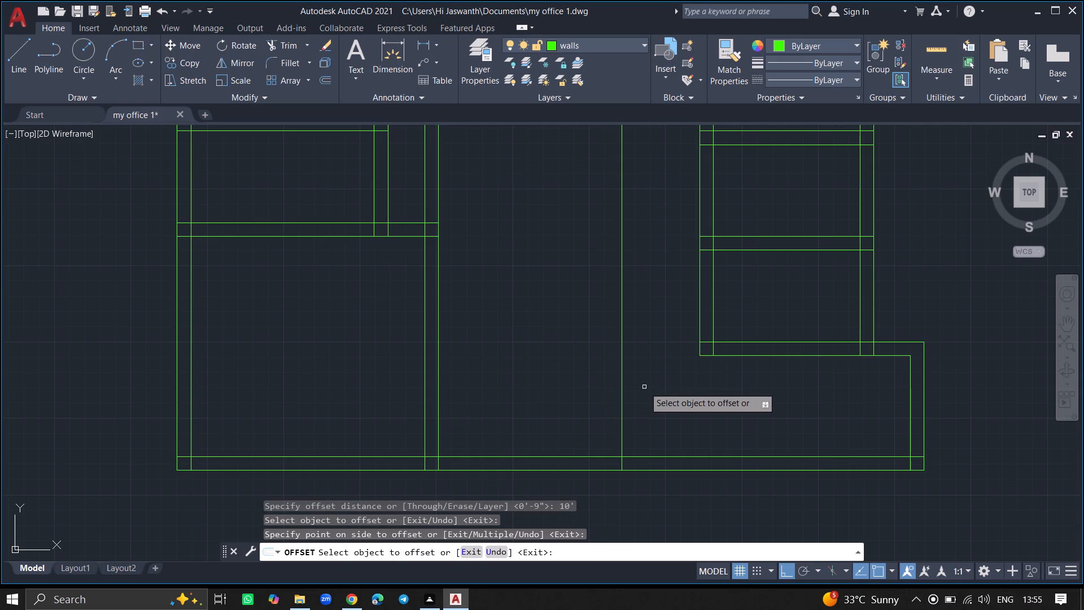
key(Return)
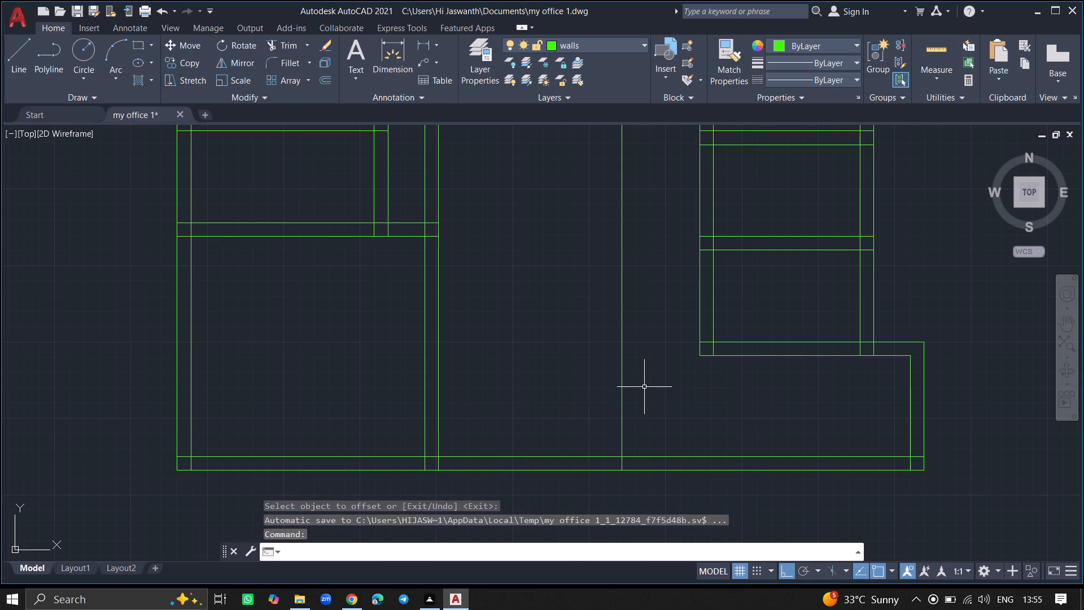
key(Return)
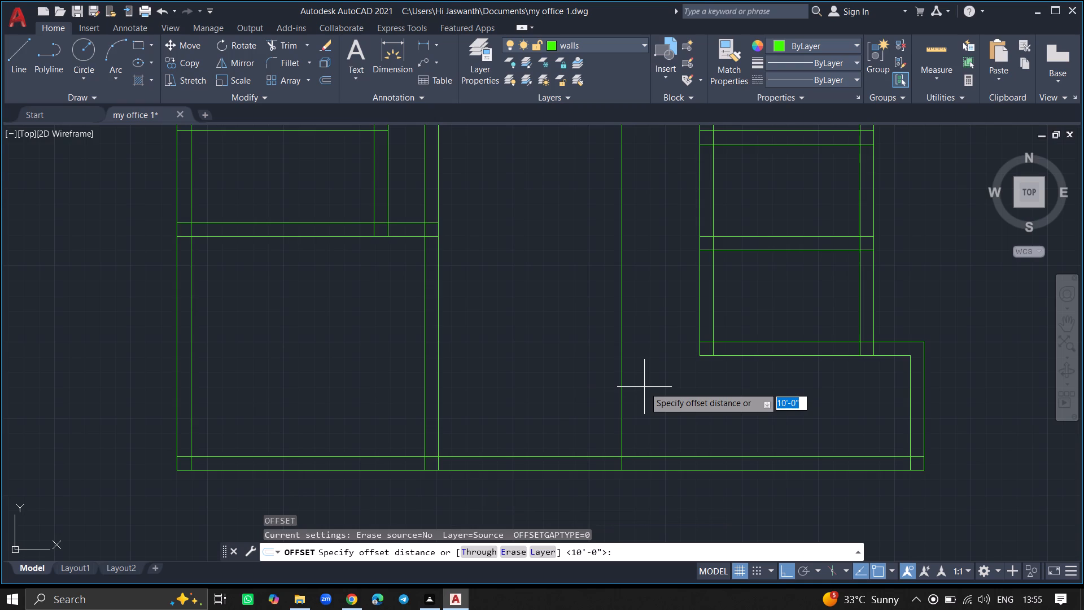
key(Escape)
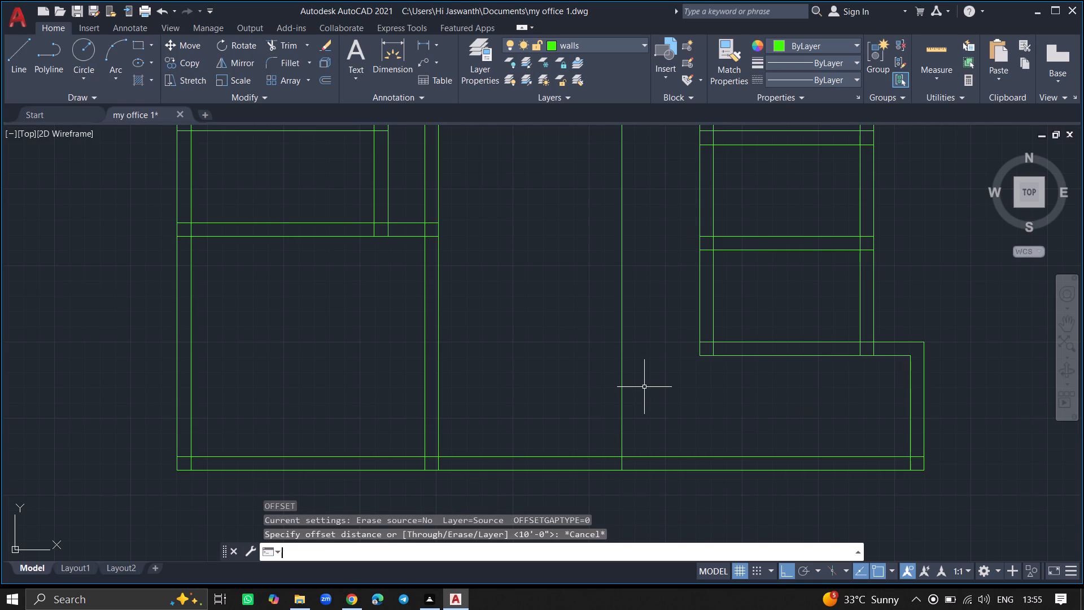
Offset the new vertical line 9" to the right to form the central partition wall's thickness.
text(off)
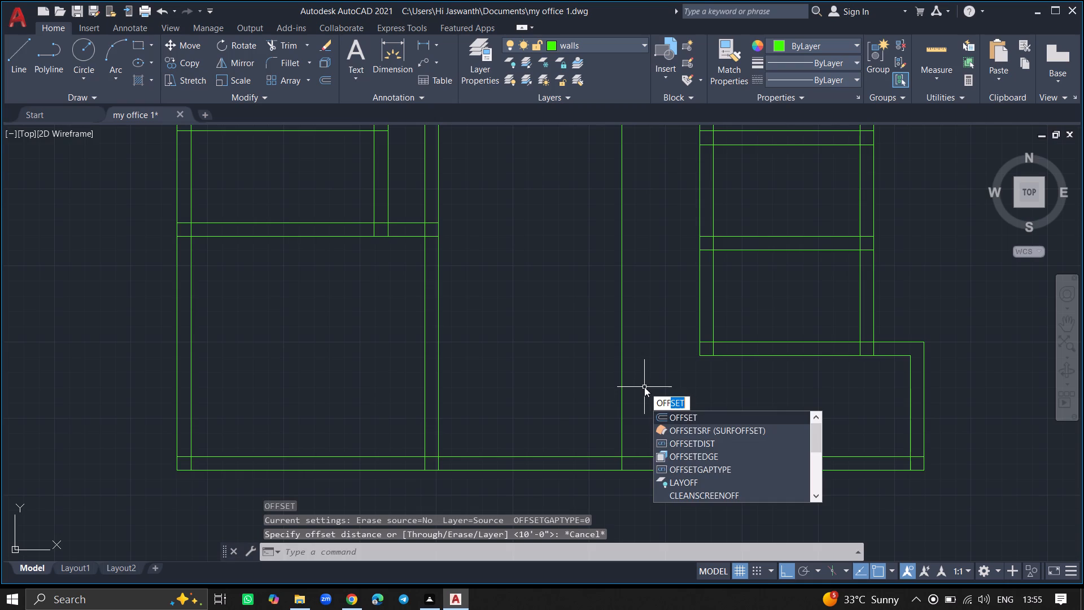
click(669, 413)
text(9")
key(Return)
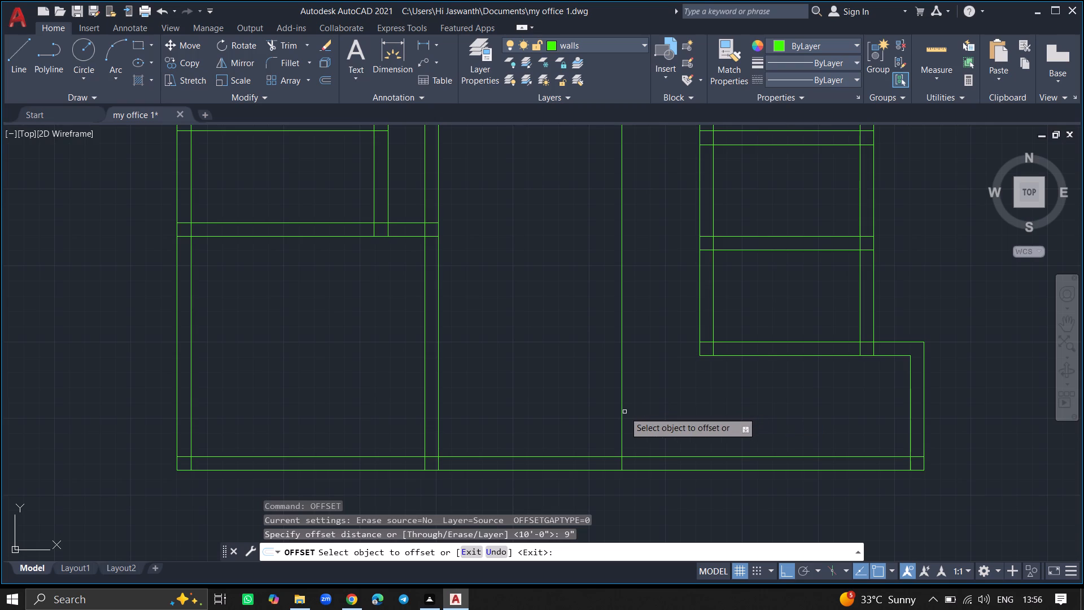
drag(621, 412, 649, 418)
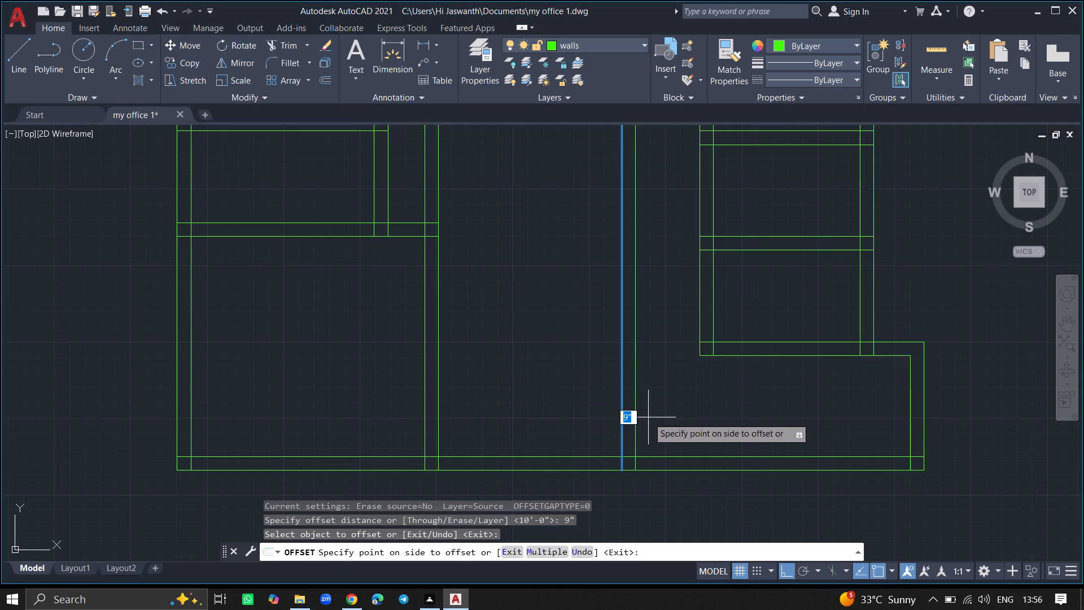
drag(649, 418, 652, 418)
click(652, 418)
key(Return)
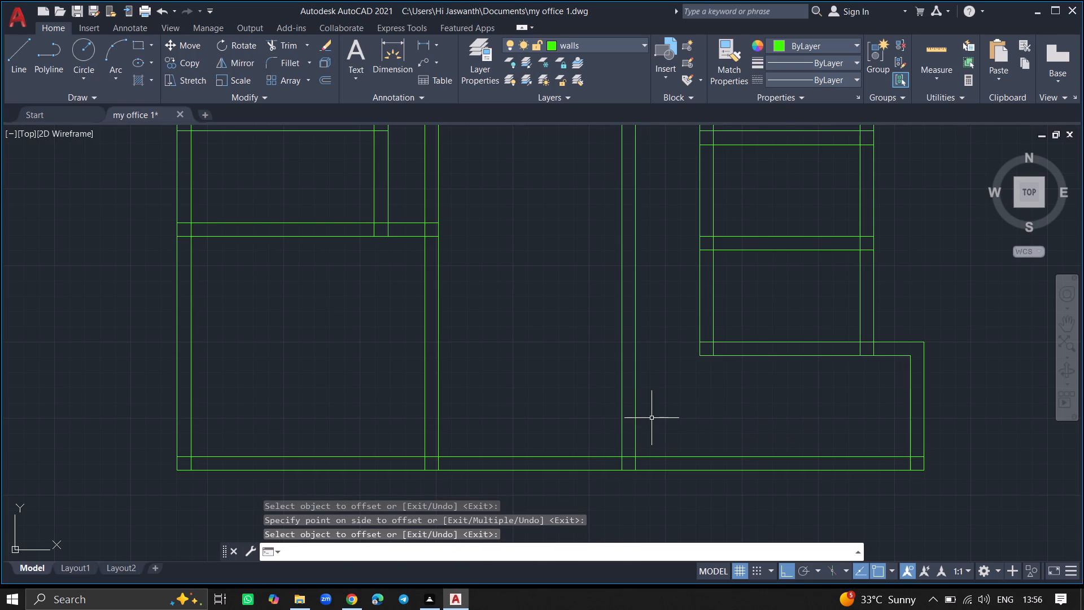
ctrl+scroll(652, 418, down, 3)
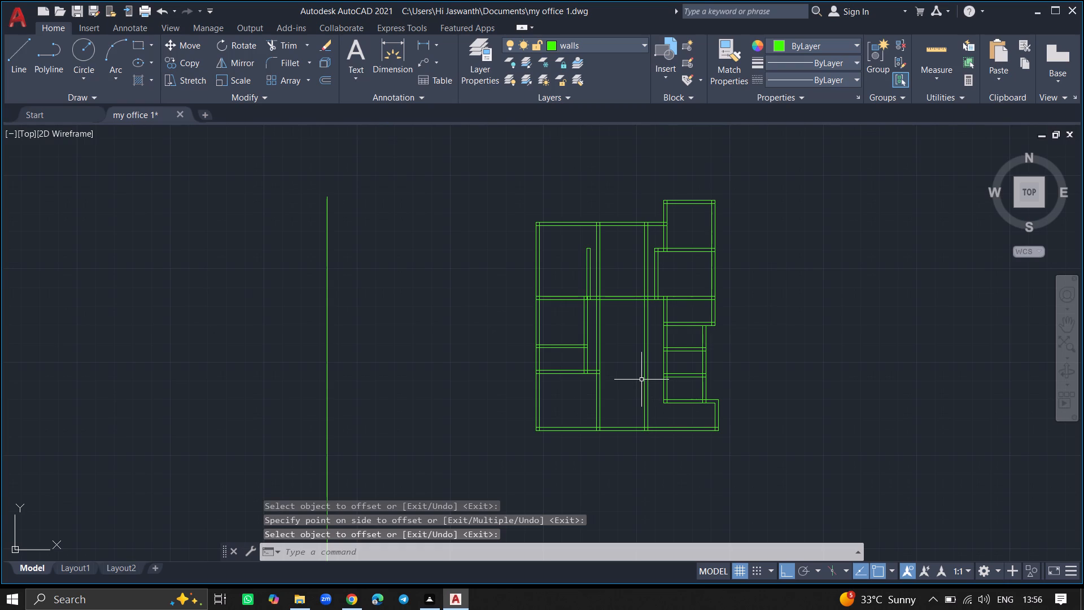
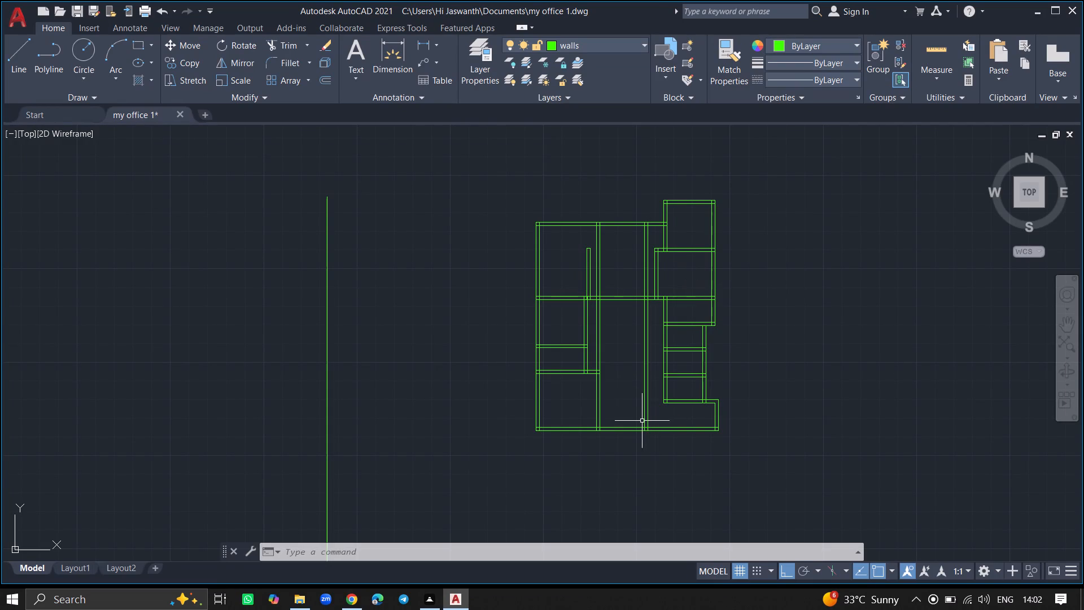
Offset the inner line of the bottom outer wall 8'11" upward, into the central space.
ctrl+scroll(642, 421, up, 2)
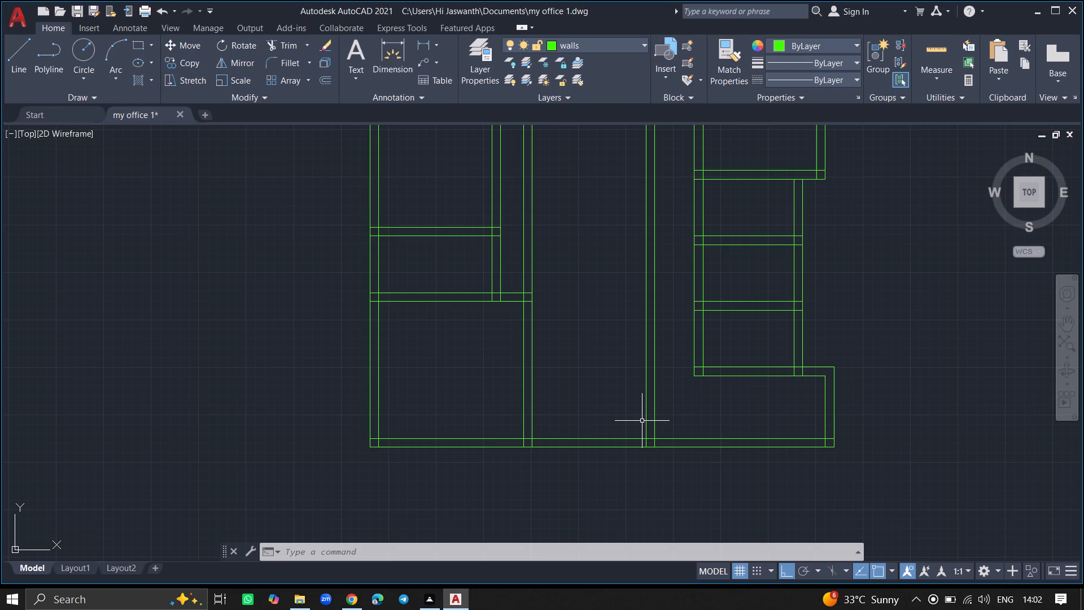
text(off)
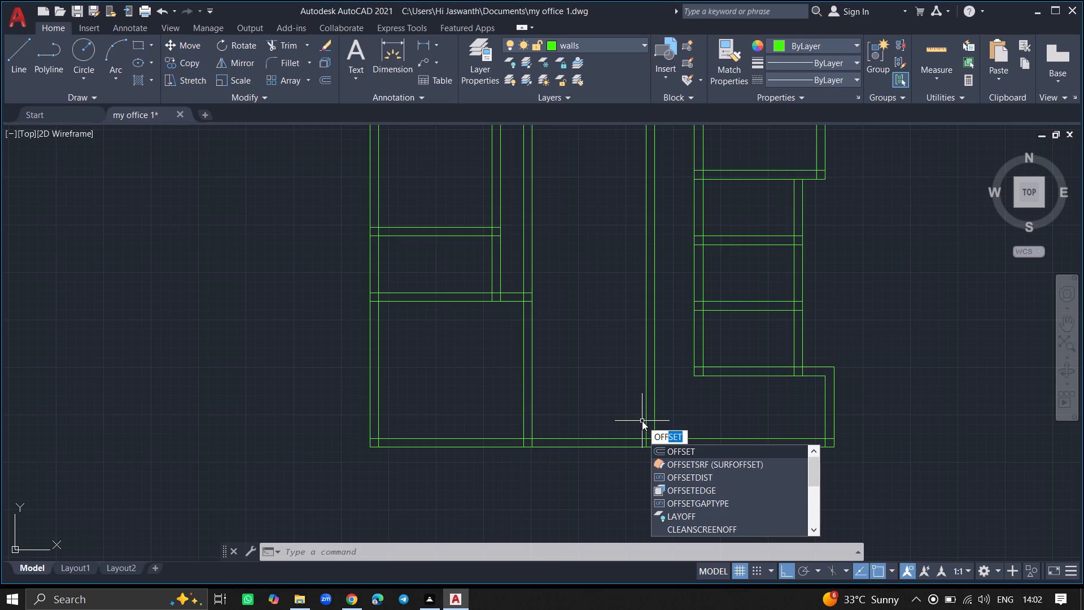
click(663, 446)
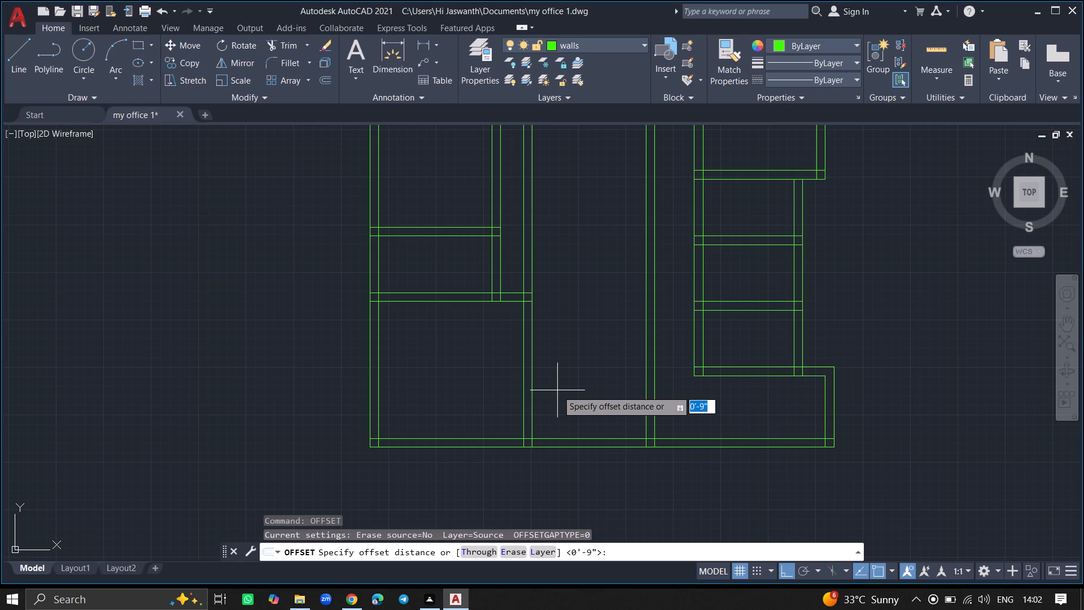
key(8)
text('11)
key(shift+quotedbl)
key(Return)
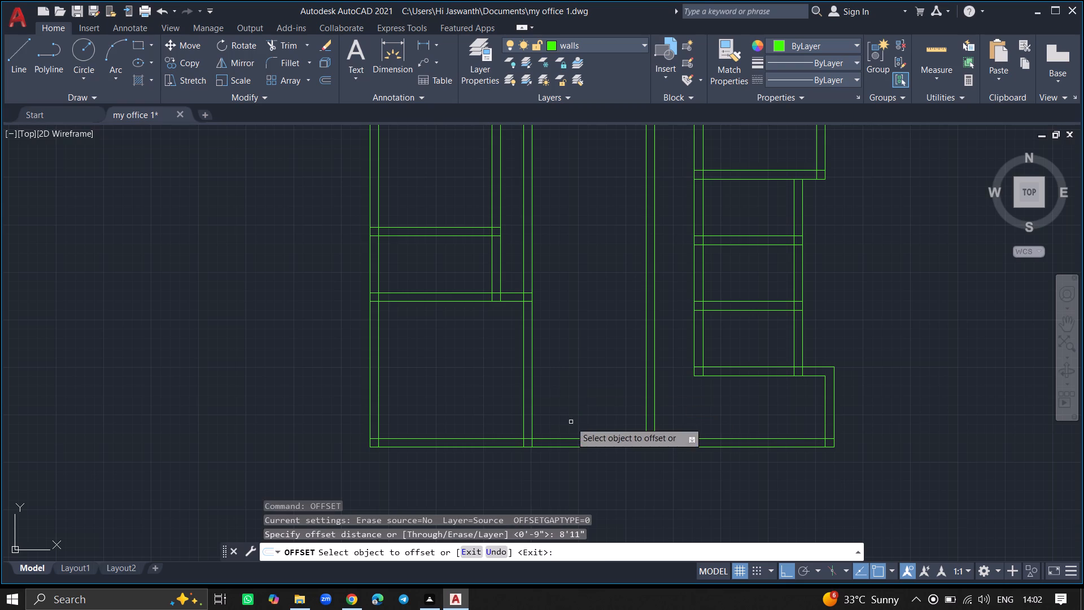
click(574, 438)
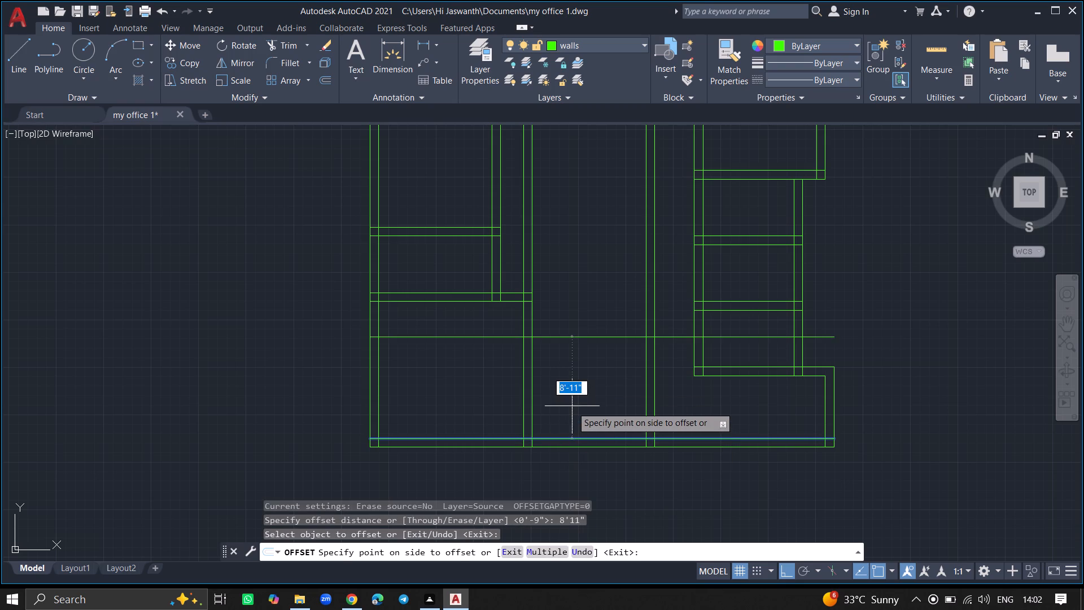
click(570, 372)
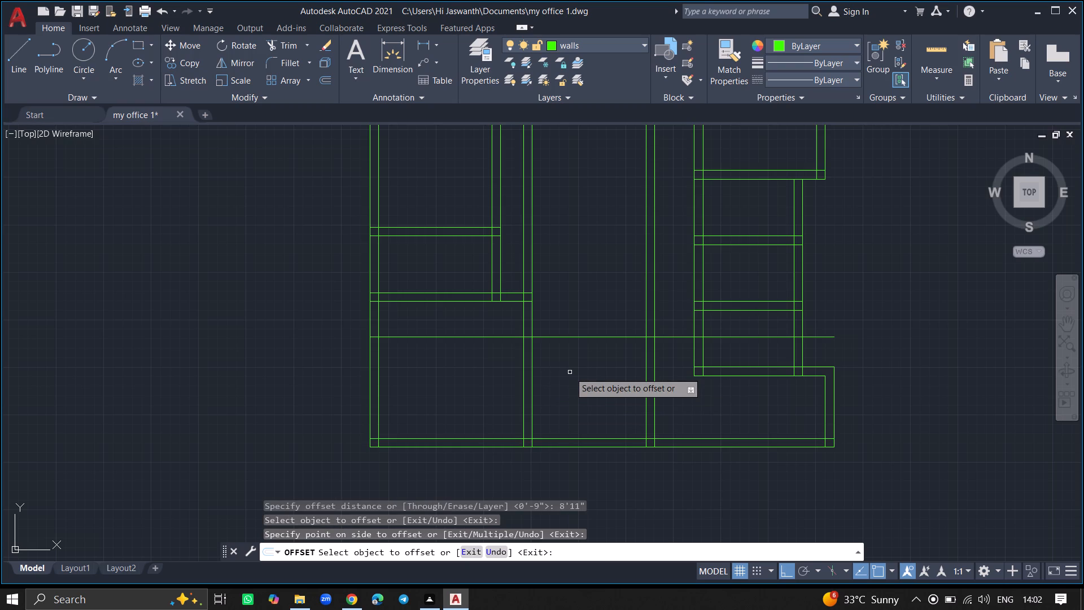
key(Return)
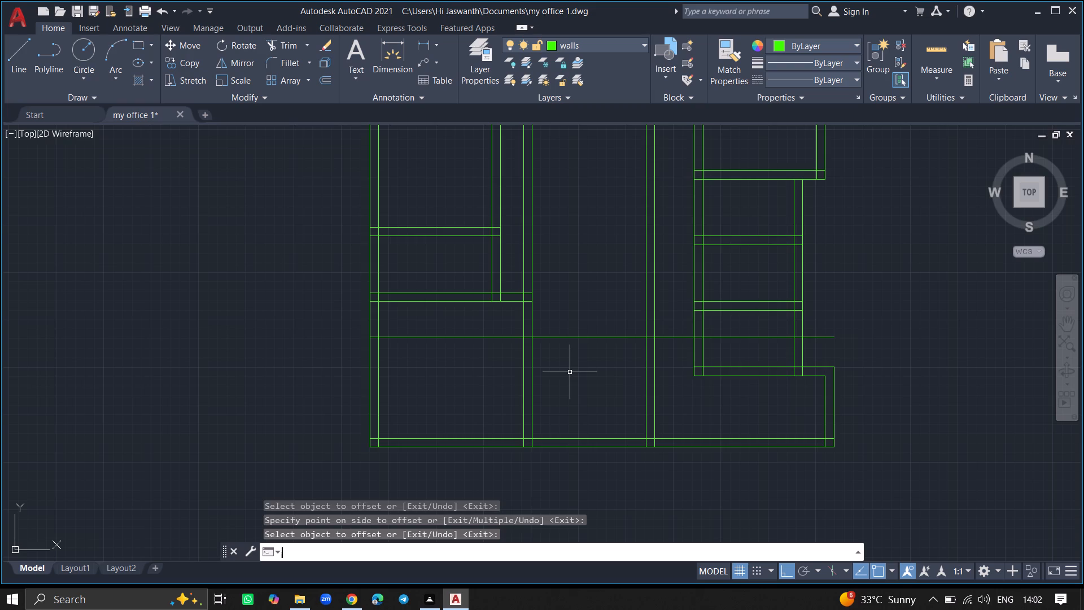
Offset the new horizontal line 9" upward to form the cross wall's thickness.
text(off)
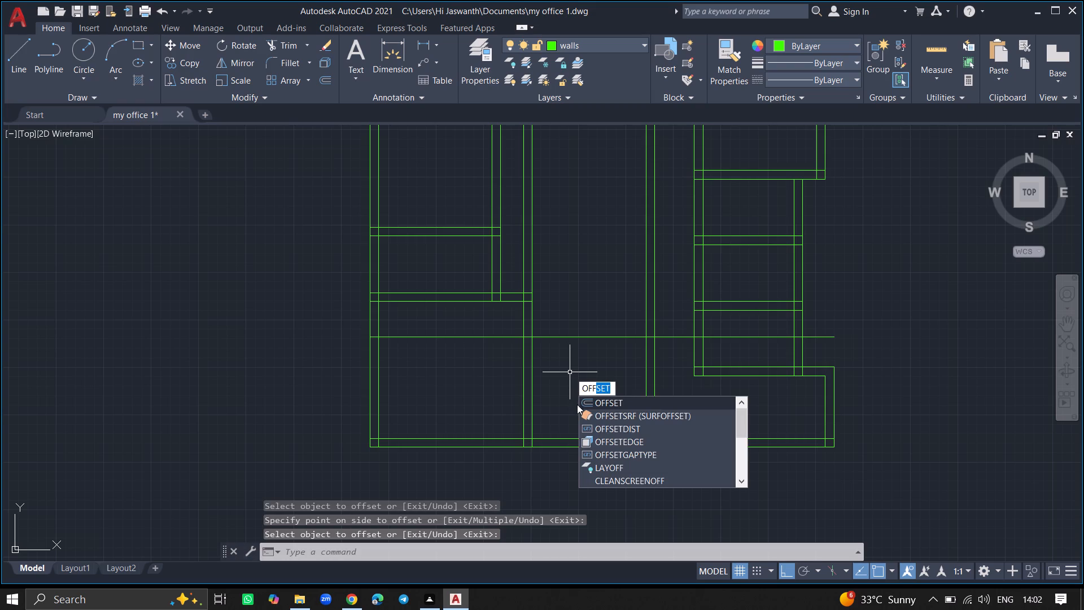
click(592, 403)
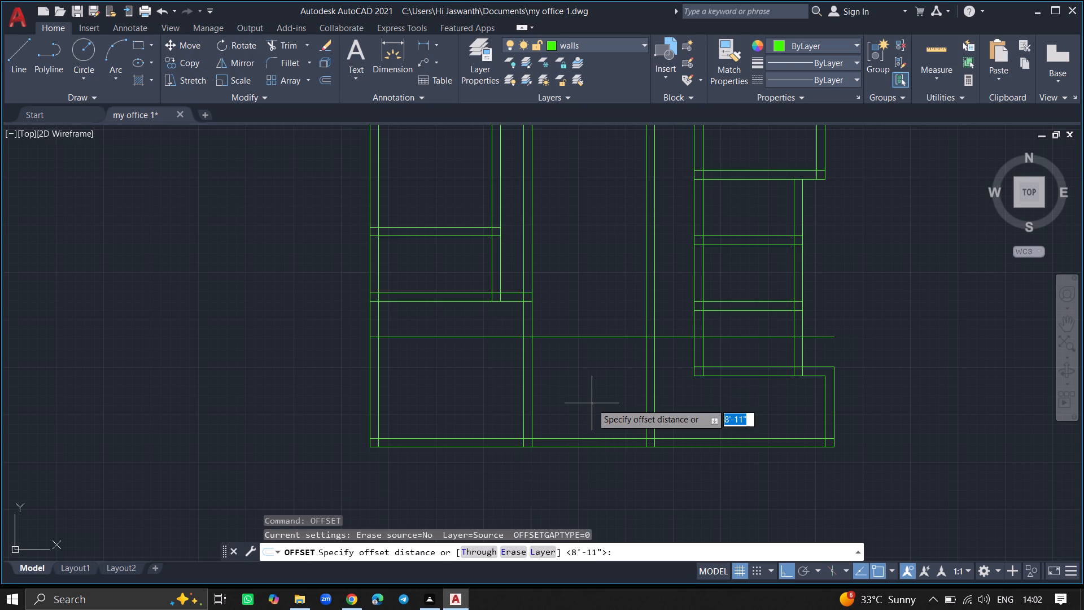
key(9)
key(shift+quotedbl)
key(Return)
click(579, 337)
click(575, 319)
key(Return)
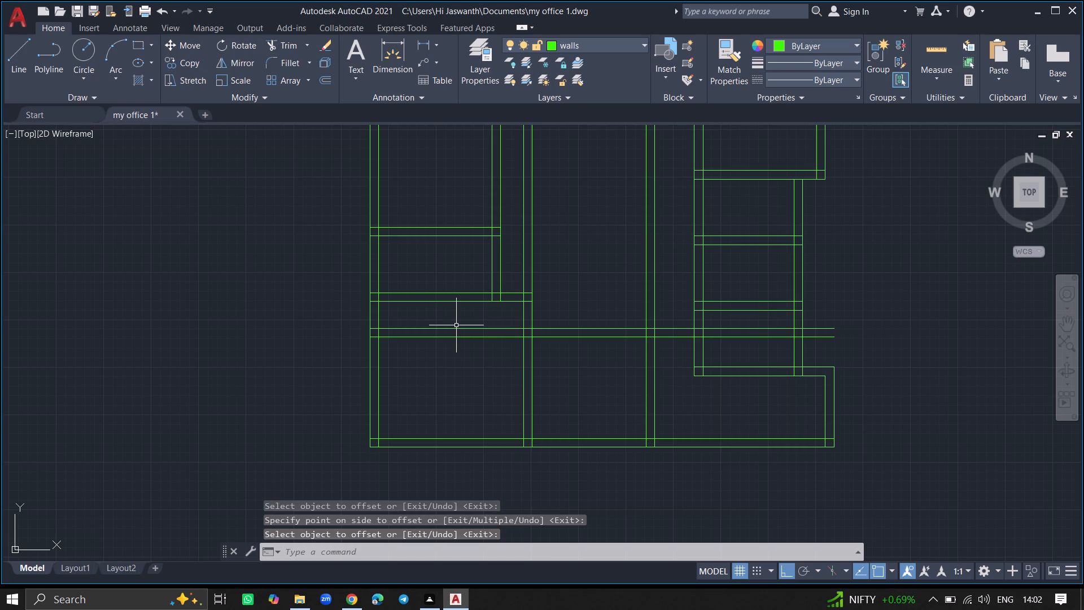
Trim both lines of the new cross wall out of the lower-left room and its left outer wall.
text(trim)
key(Return)
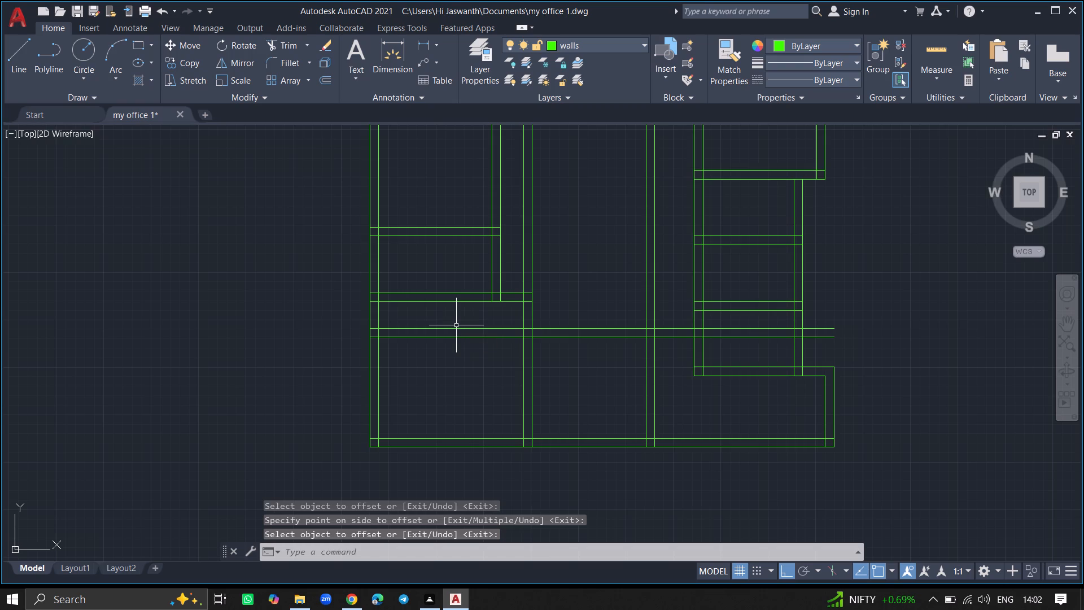
click(454, 331)
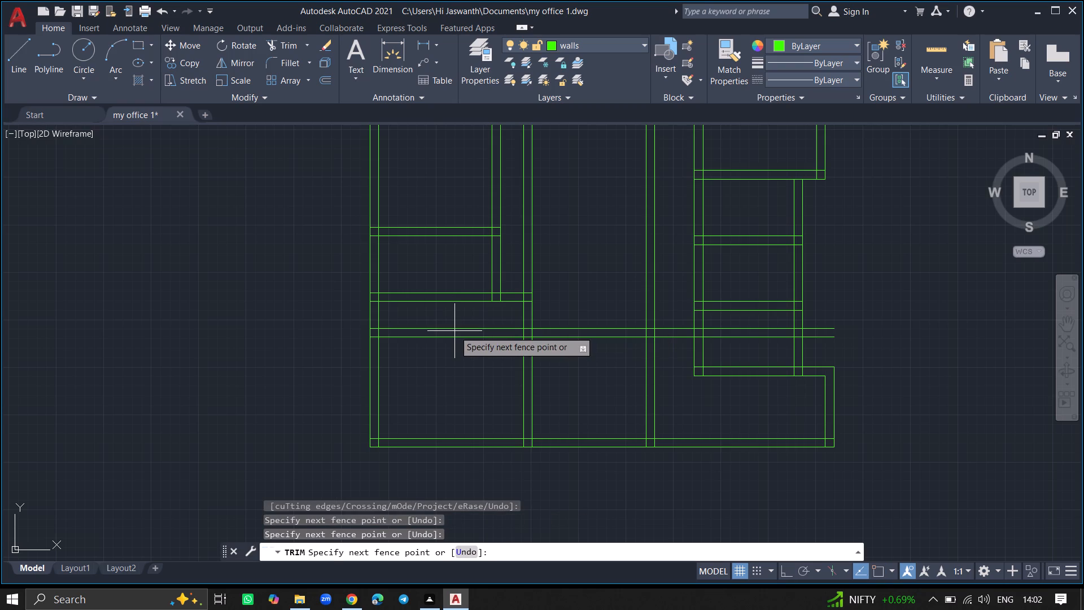
click(454, 328)
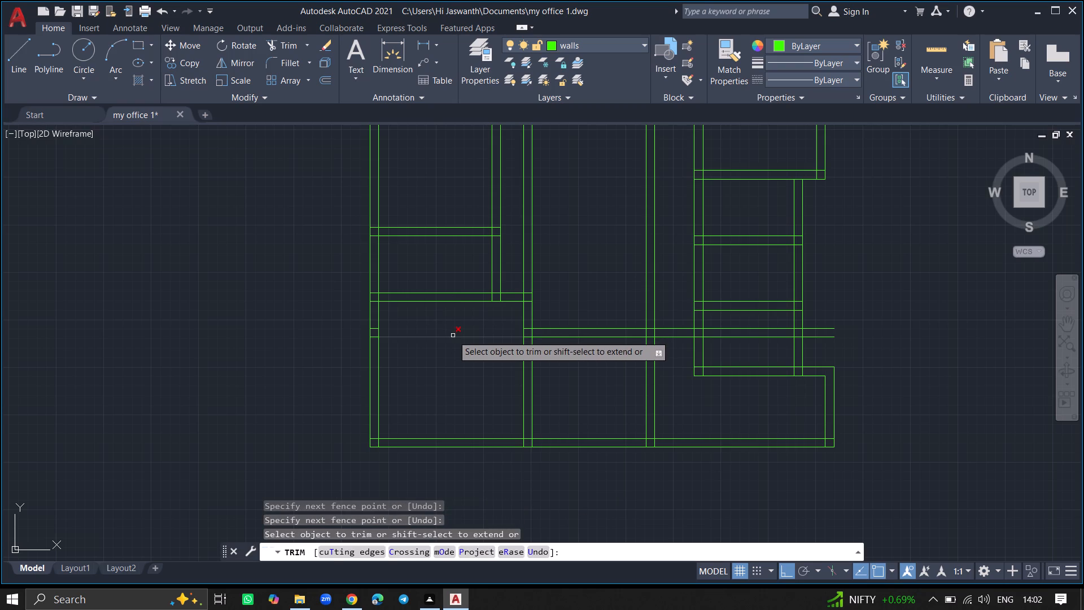
click(452, 336)
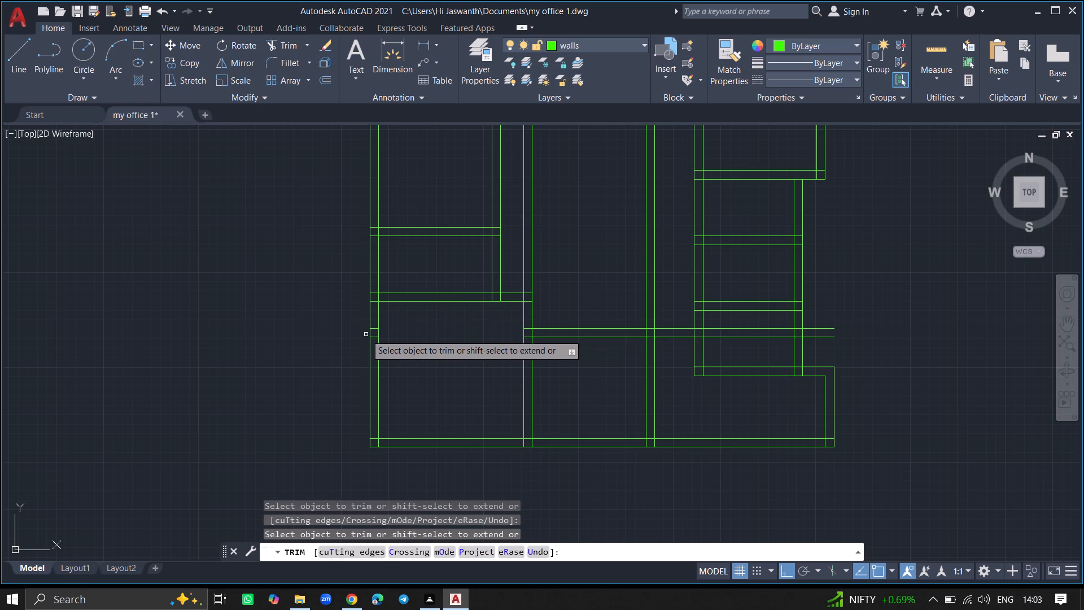
ctrl+scroll(366, 334, up, 4)
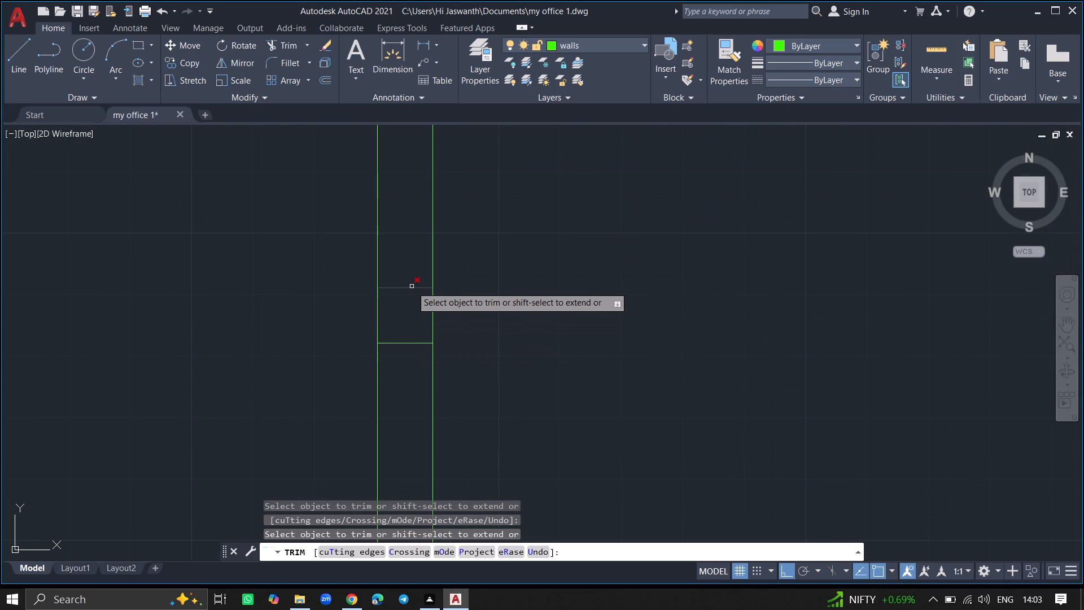
click(412, 286)
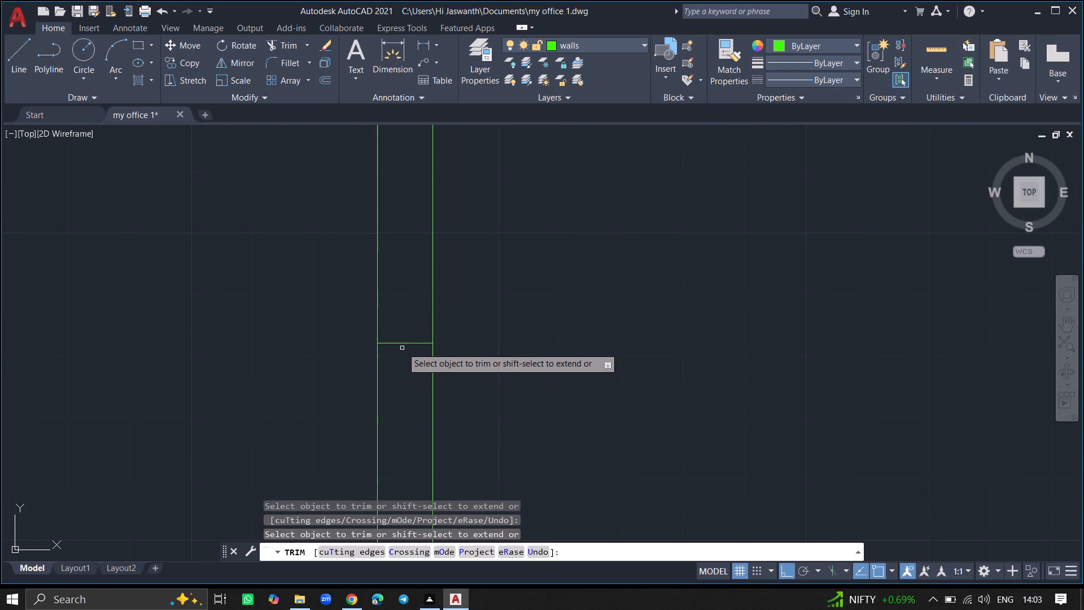
click(402, 345)
key(Return)
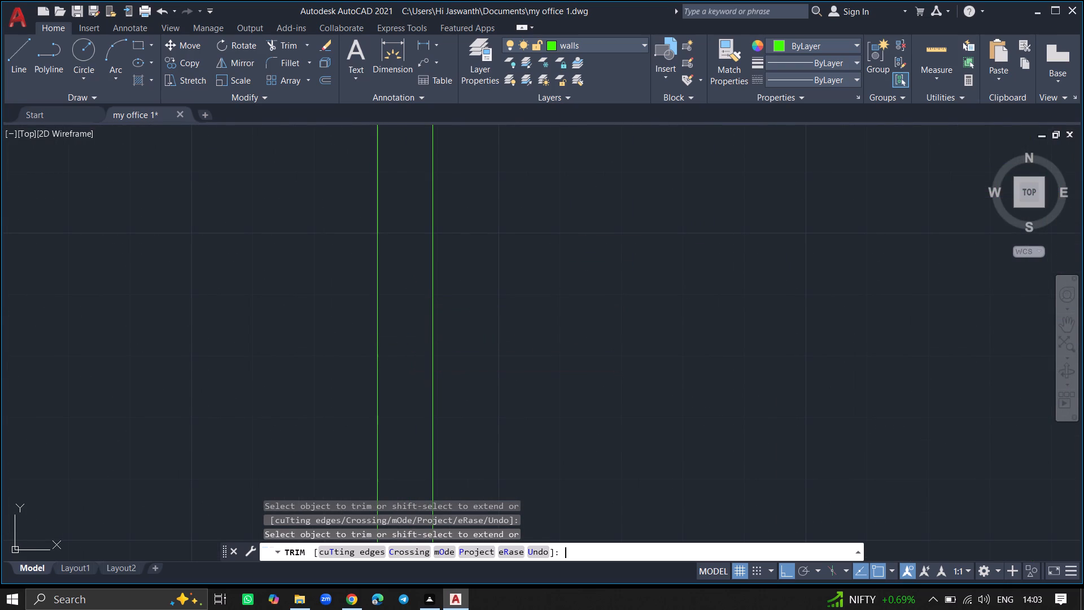
Trim both cross wall lines beyond the central partition wall, through the small right-hand room, its side walls and the outside overhang.
ctrl+scroll(402, 345, down, 3)
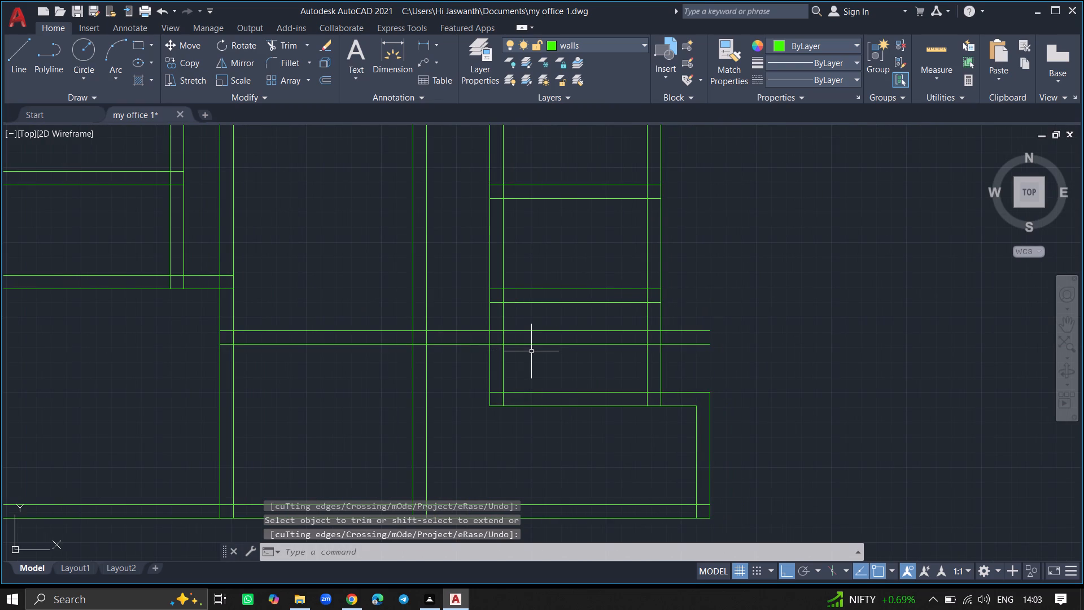
text(tr)
key(Return)
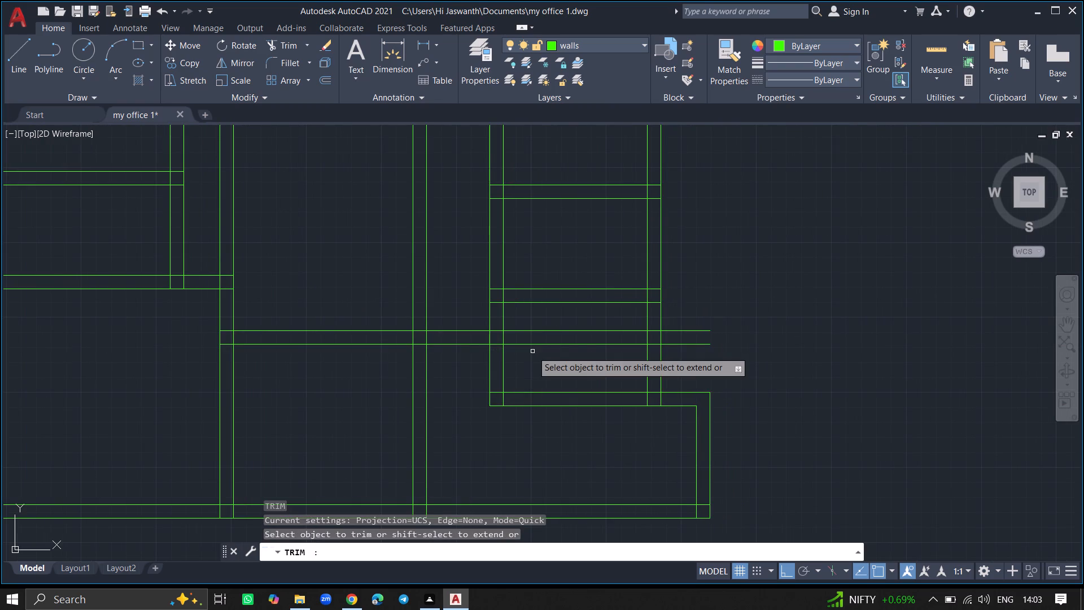
click(536, 343)
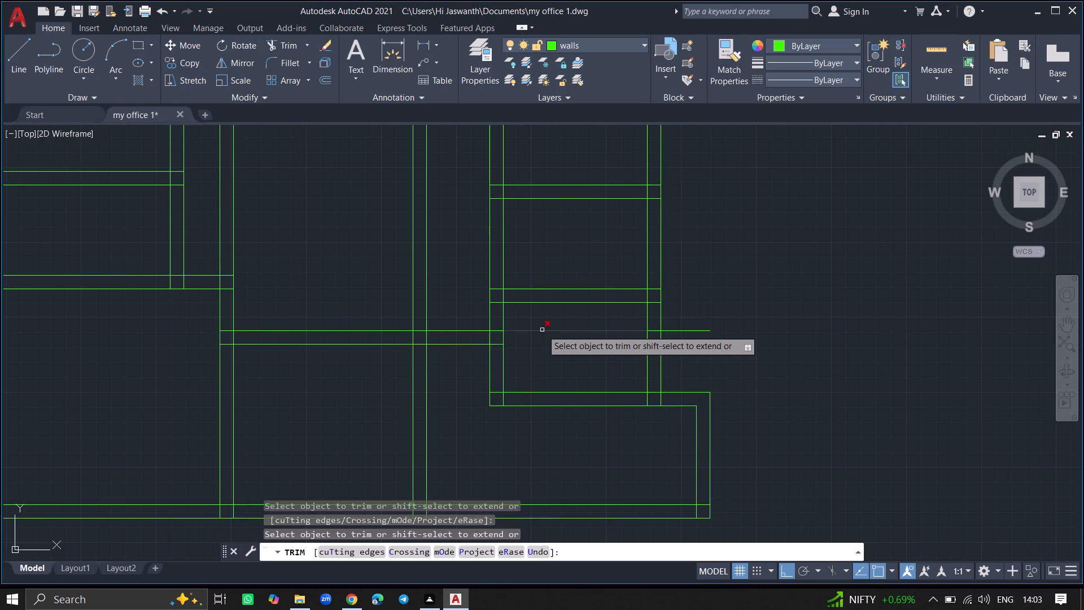
click(544, 330)
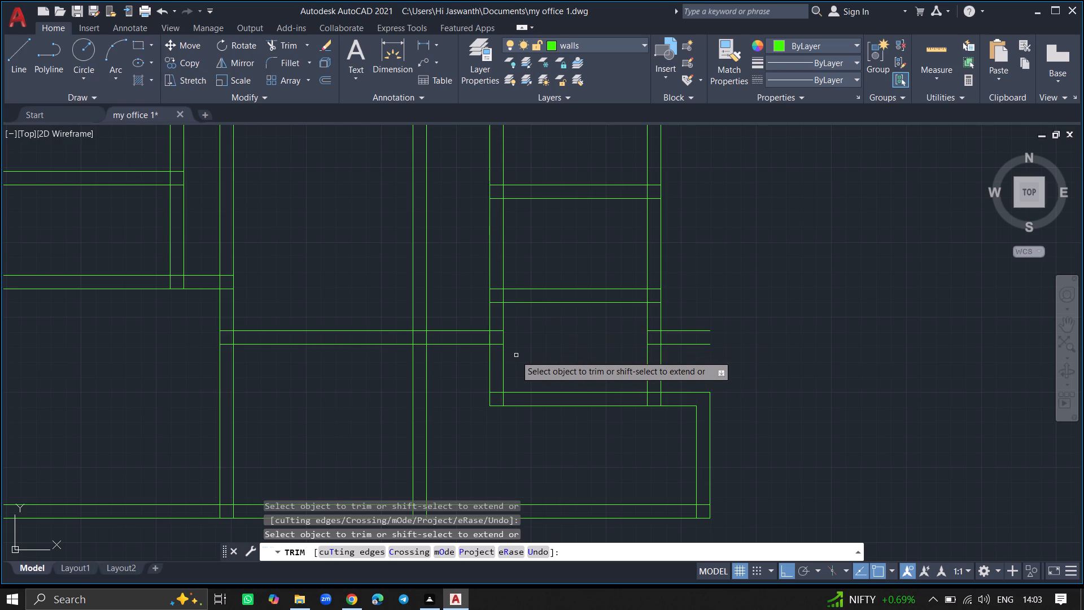
click(497, 345)
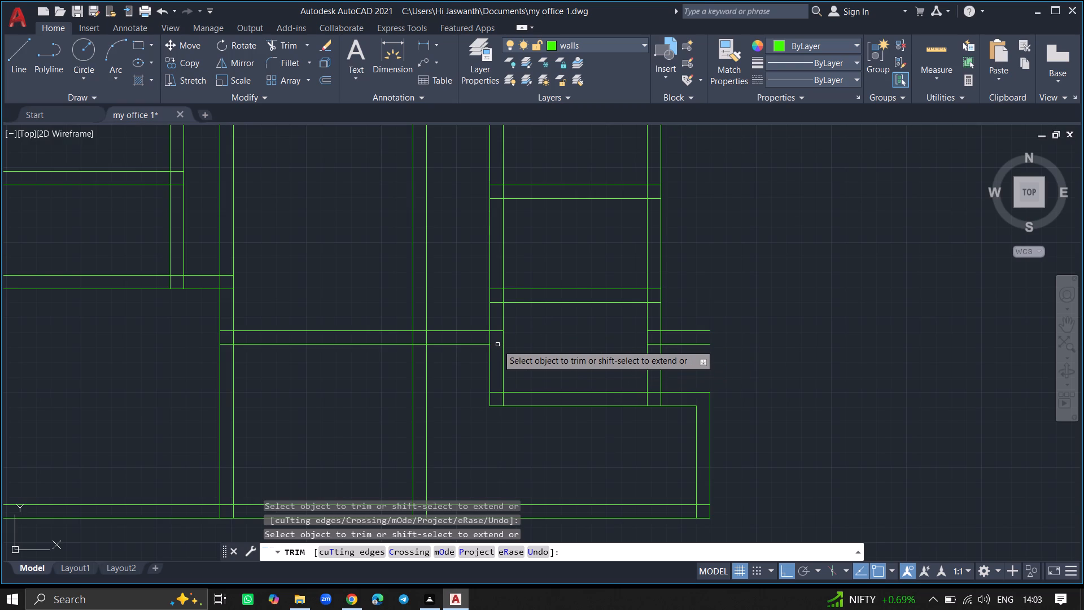
click(496, 329)
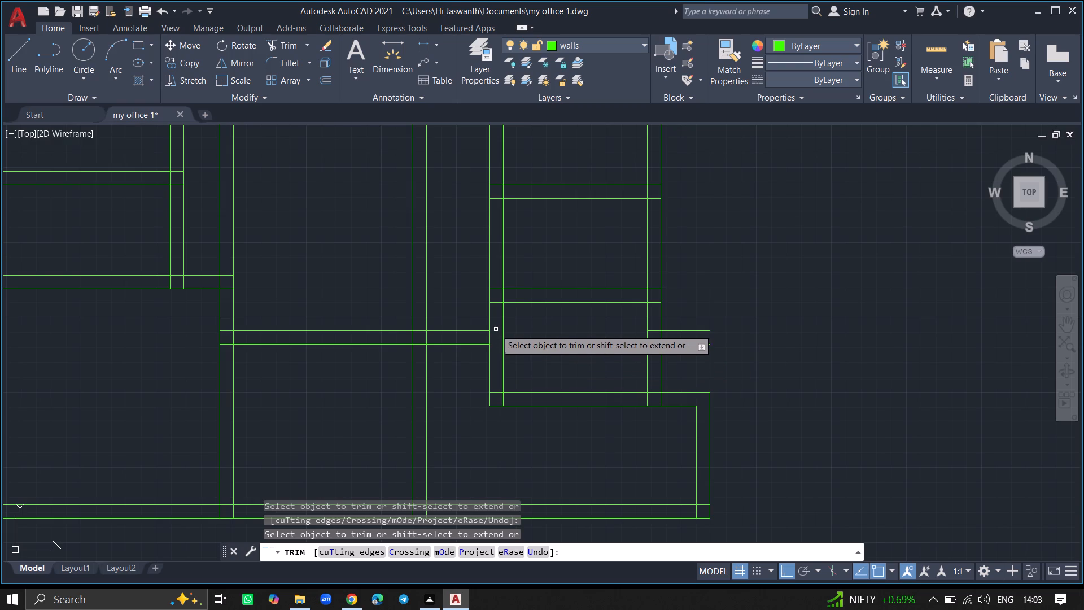
click(477, 333)
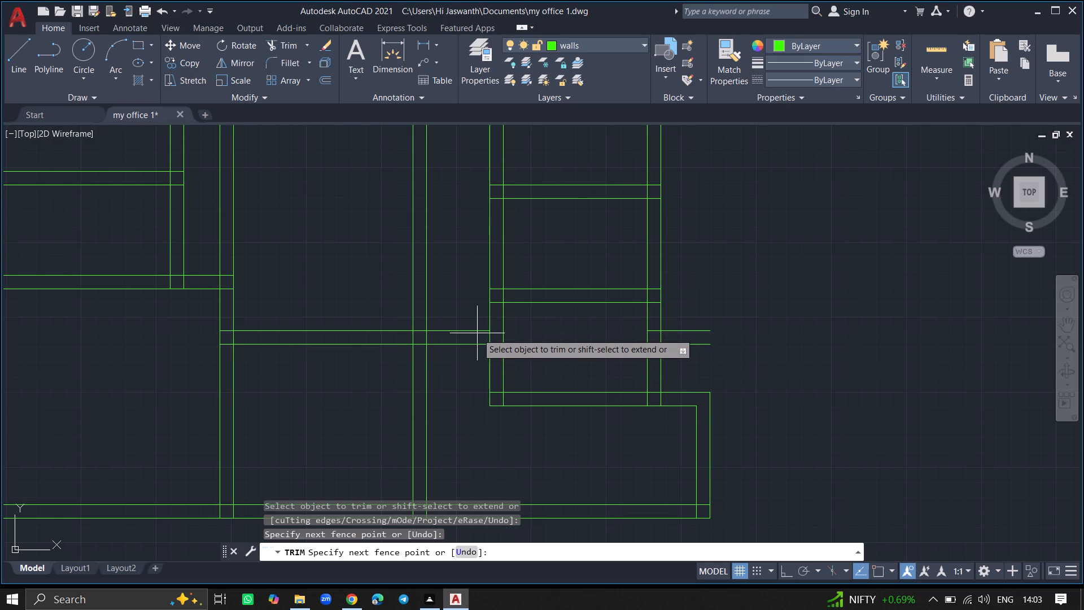
click(478, 328)
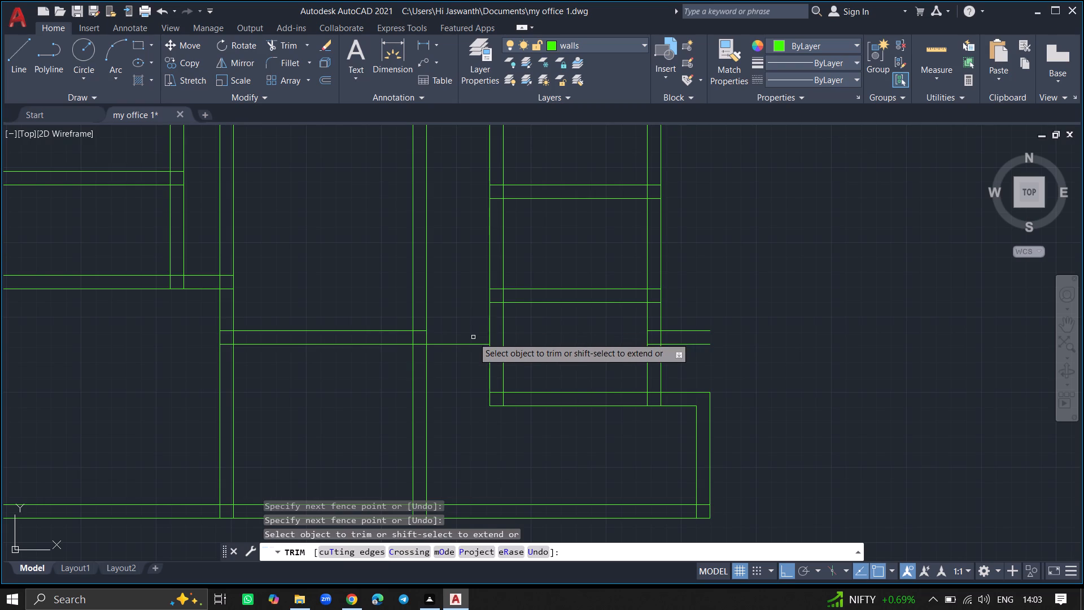
click(472, 345)
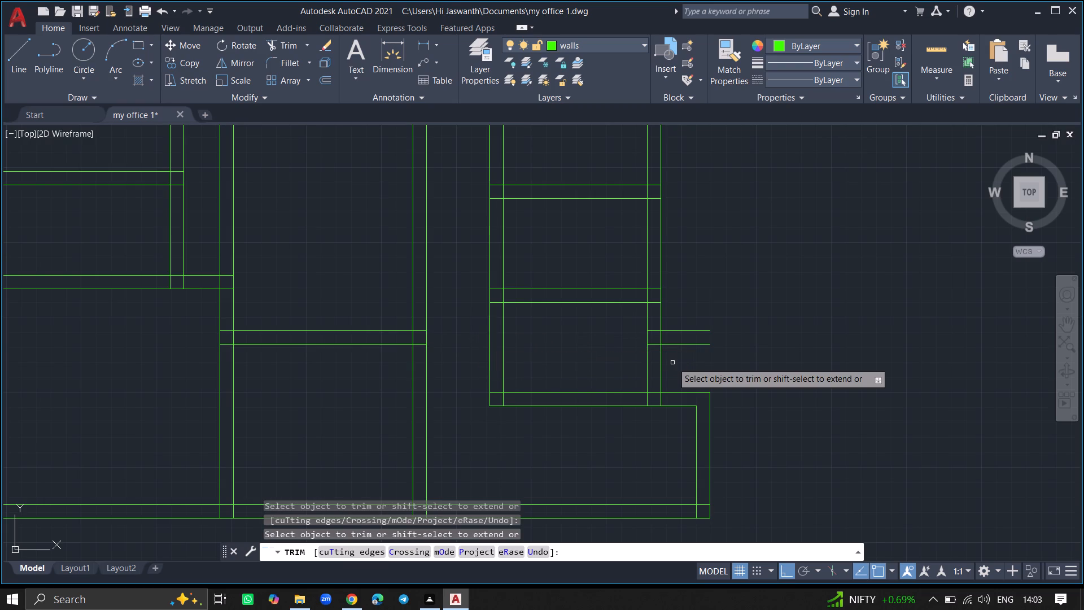
click(685, 332)
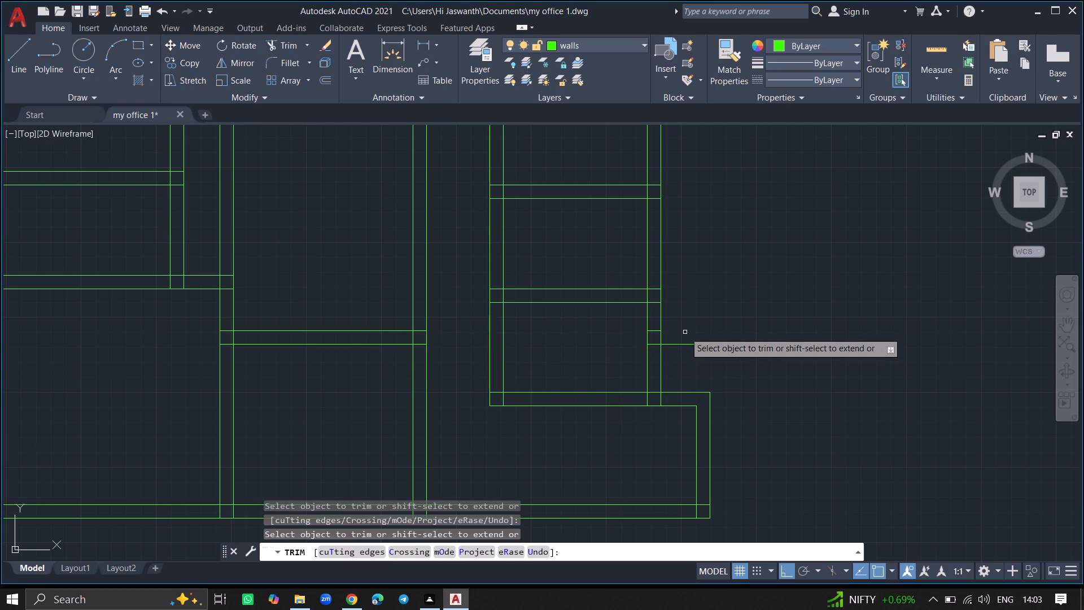
click(686, 345)
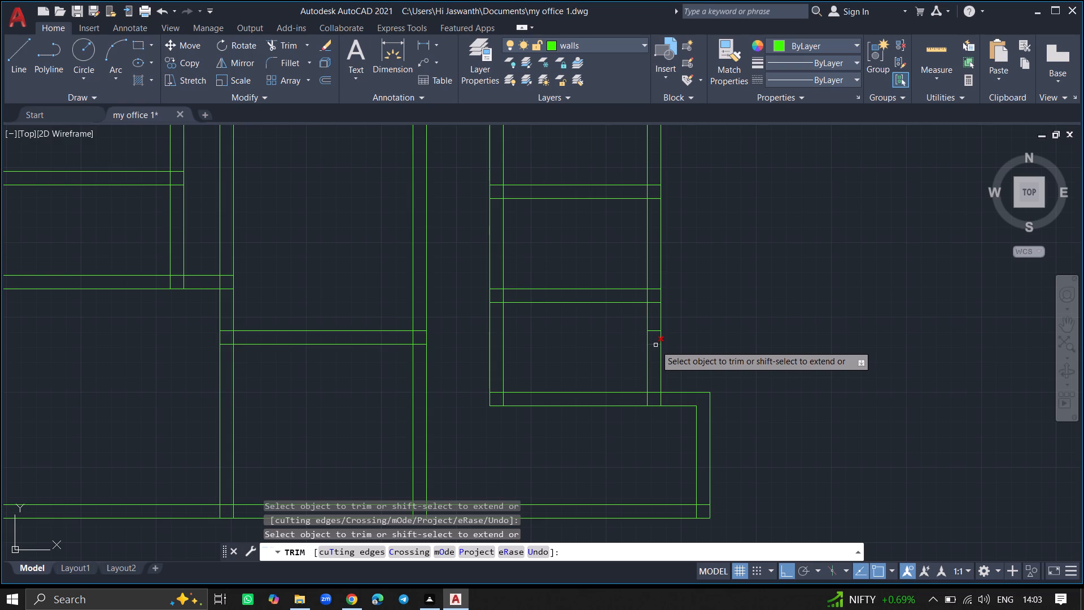
click(655, 345)
click(653, 330)
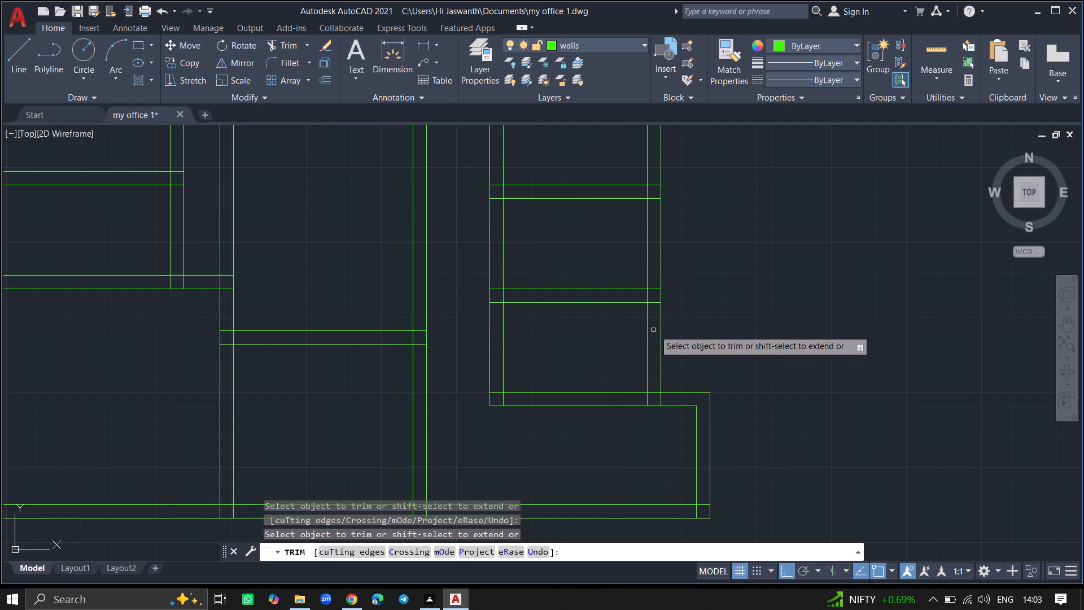
key(Return)
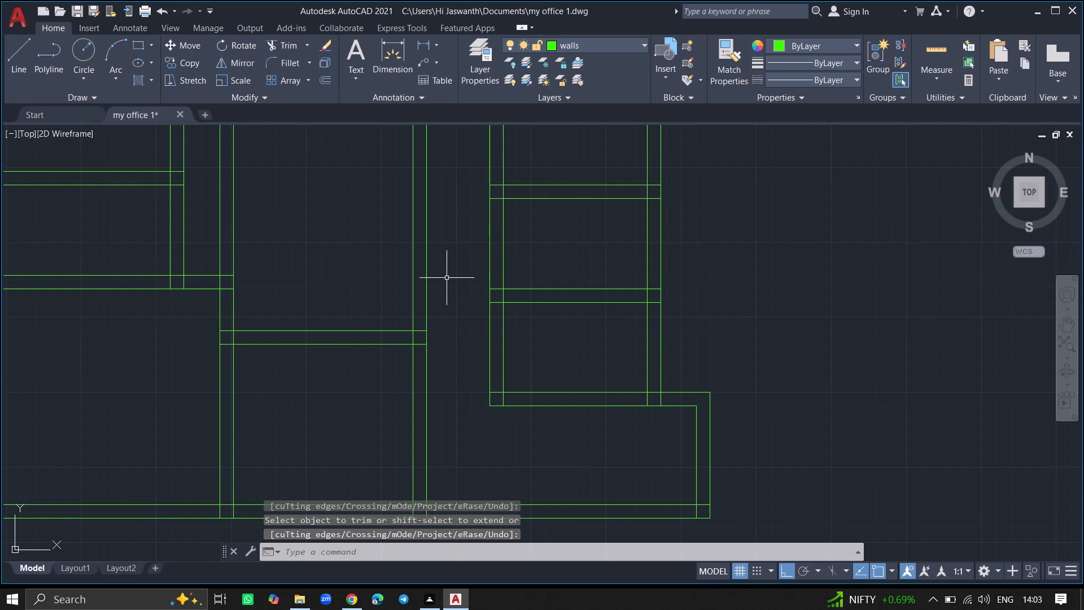
Trim both lines of the left central partition out of the large upper room, including their stubs inside the top outer wall.
ctrl+scroll(446, 277, down, 5)
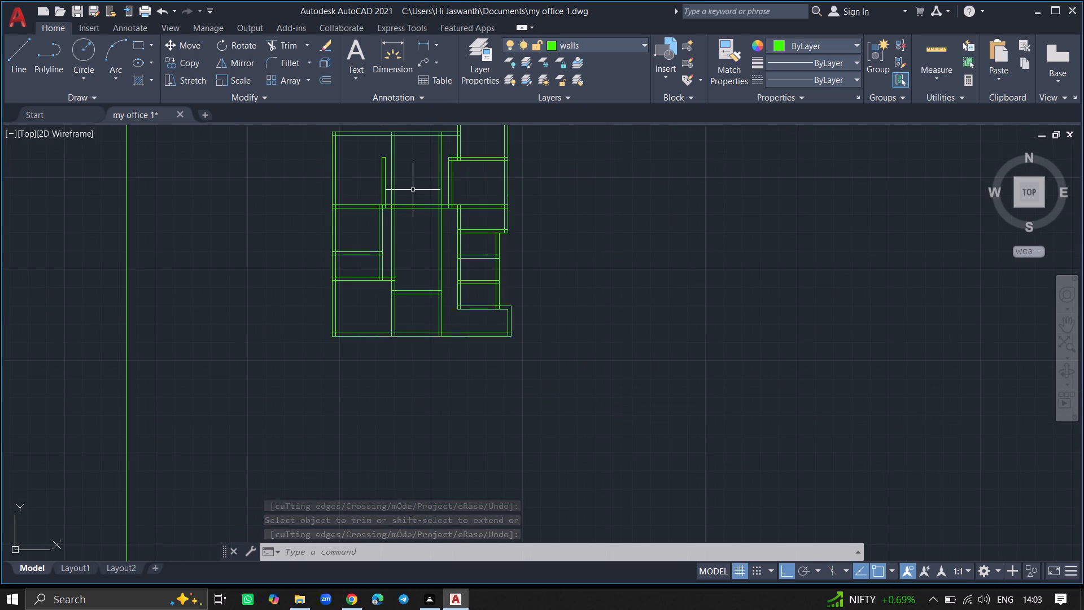
text(tr)
key(Return)
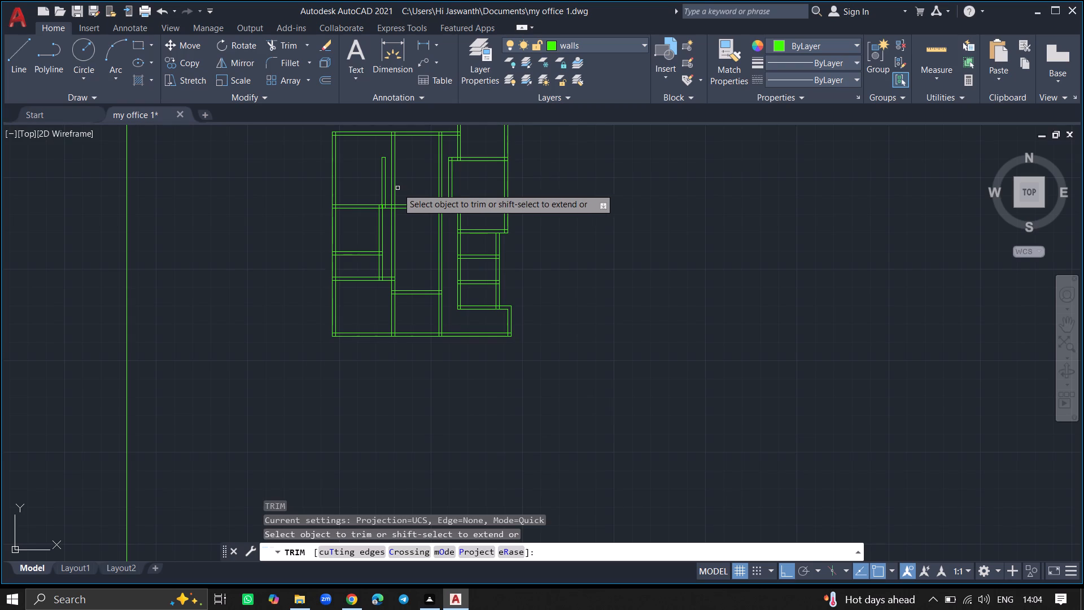
click(395, 188)
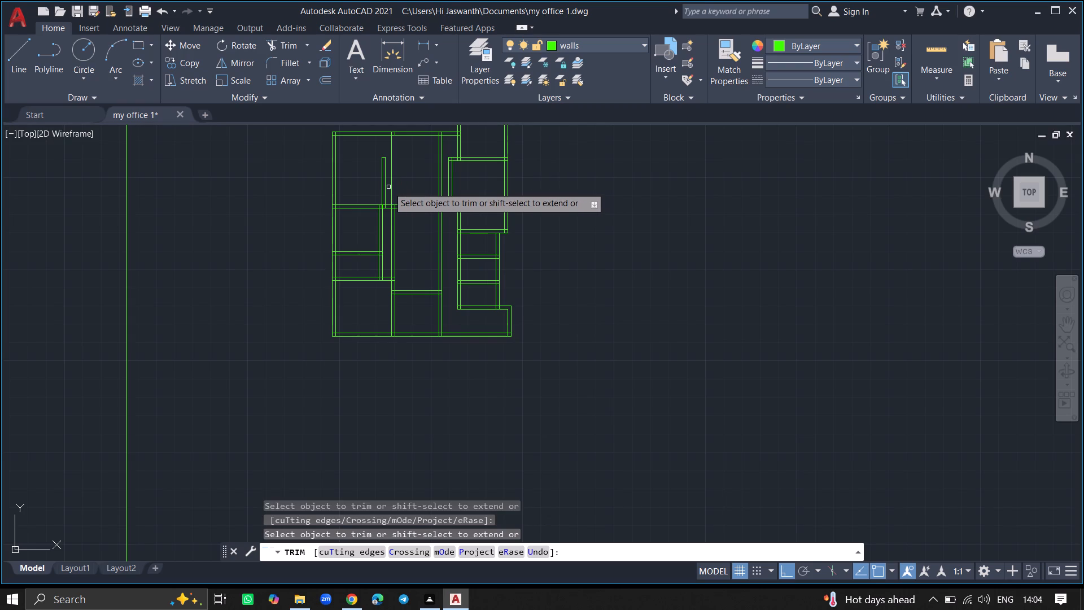
click(388, 187)
click(394, 184)
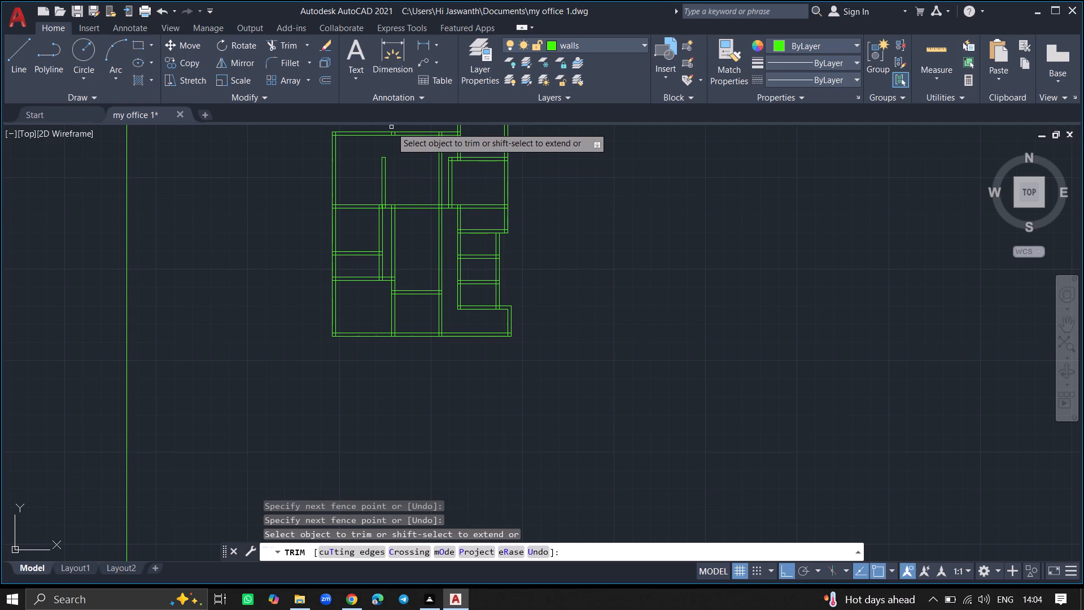
ctrl+scroll(391, 127, up, 6)
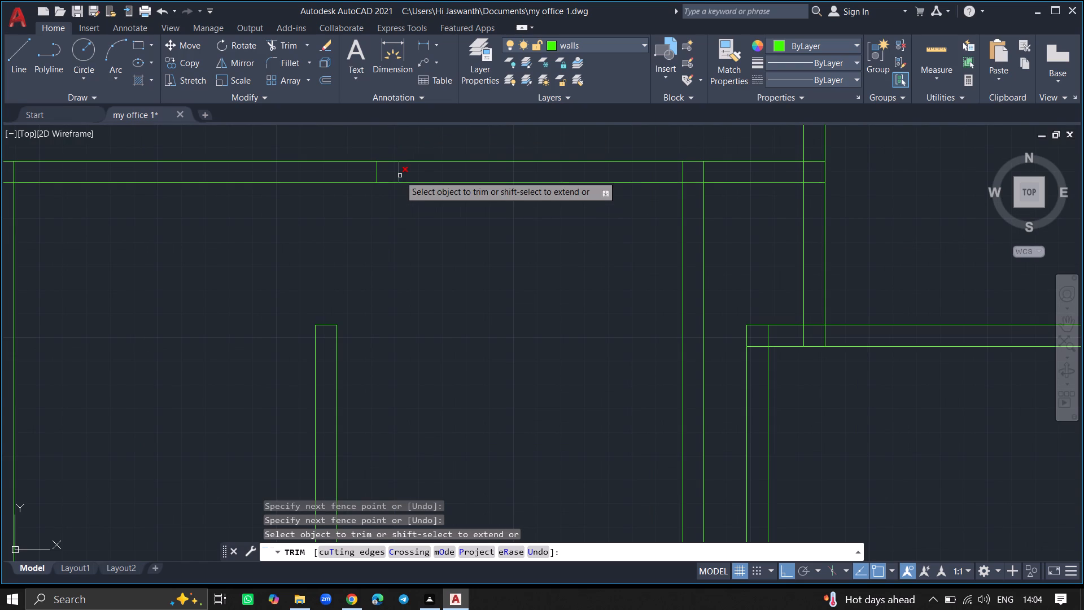
click(400, 176)
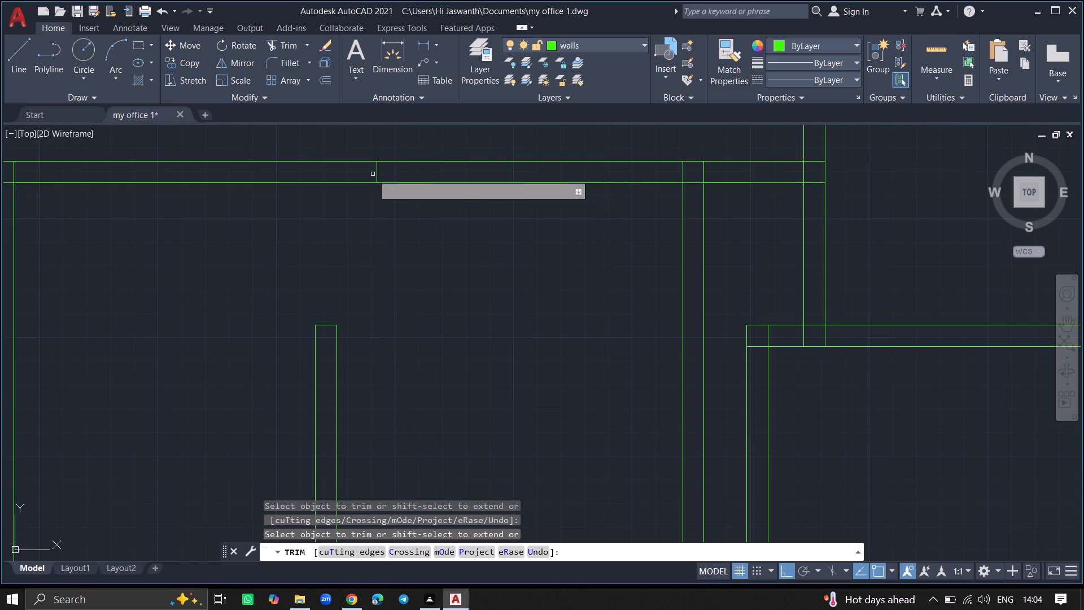
click(378, 173)
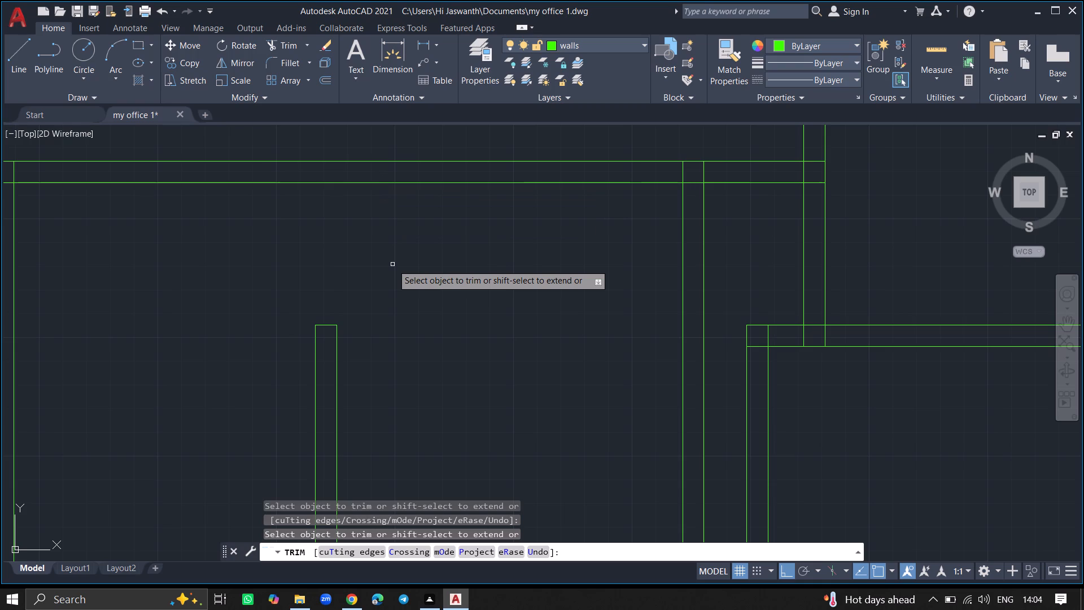
Trim the same partition's lines between the middle horizontal wall and the lower-left room's top wall, including the stubs inside the middle wall.
ctrl+scroll(392, 264, down, 3)
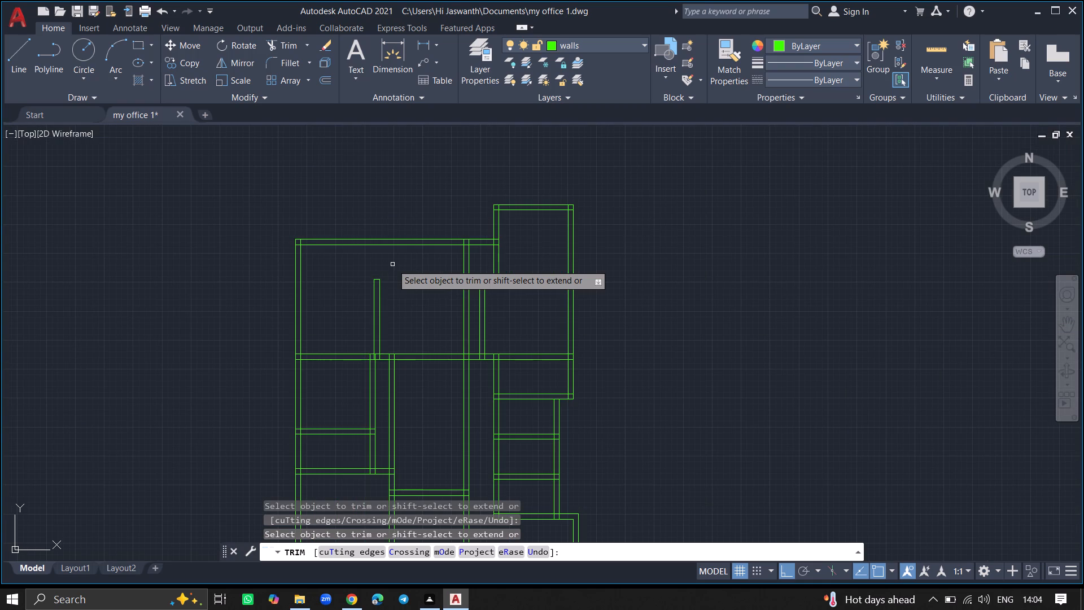
click(395, 377)
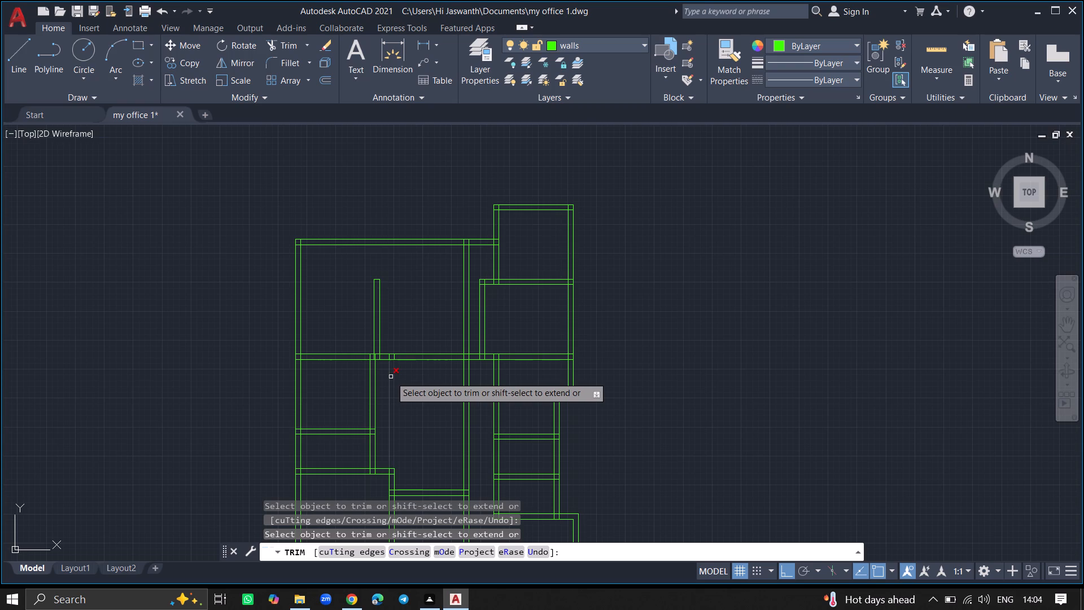
click(391, 377)
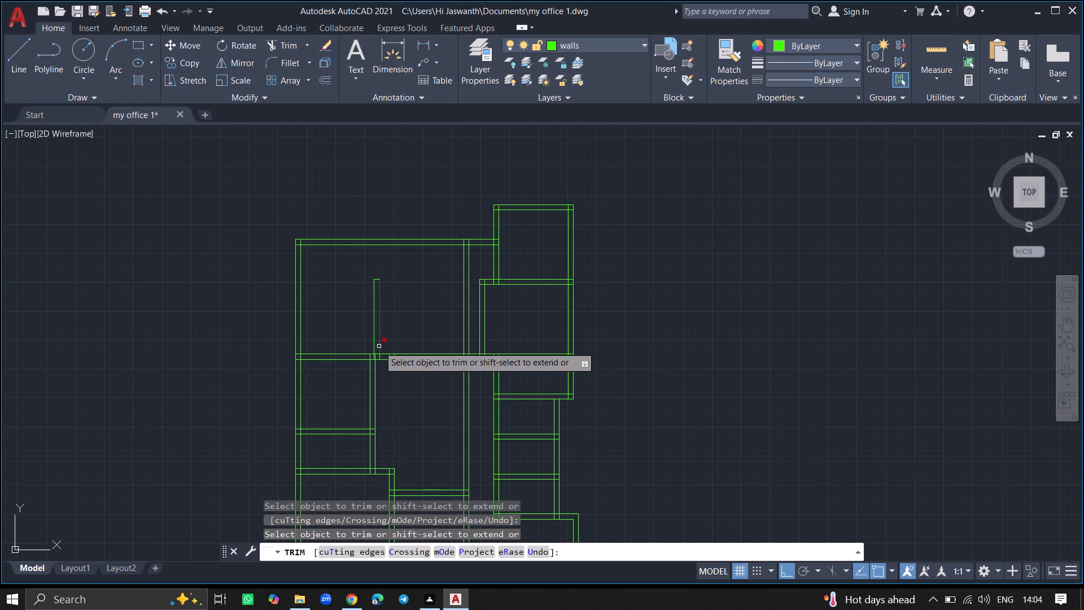
ctrl+scroll(379, 346, up, 2)
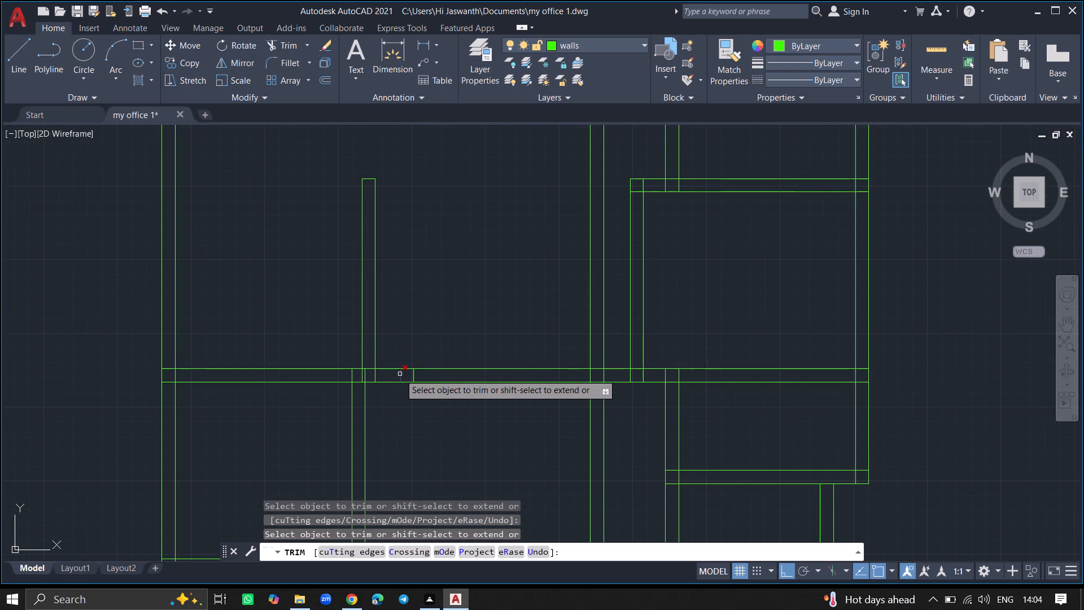
click(400, 374)
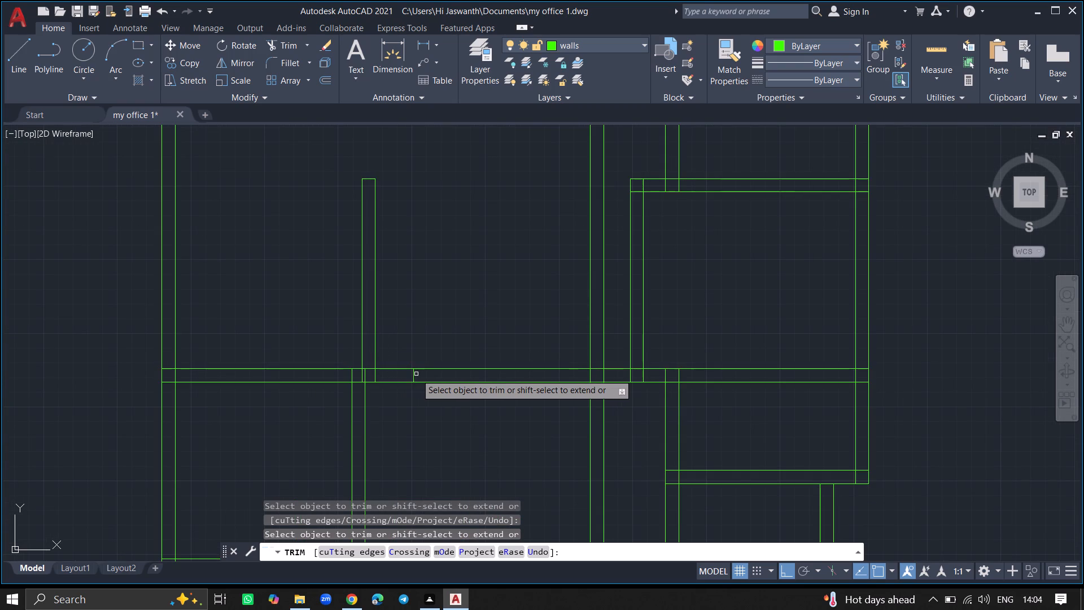
click(416, 374)
click(409, 376)
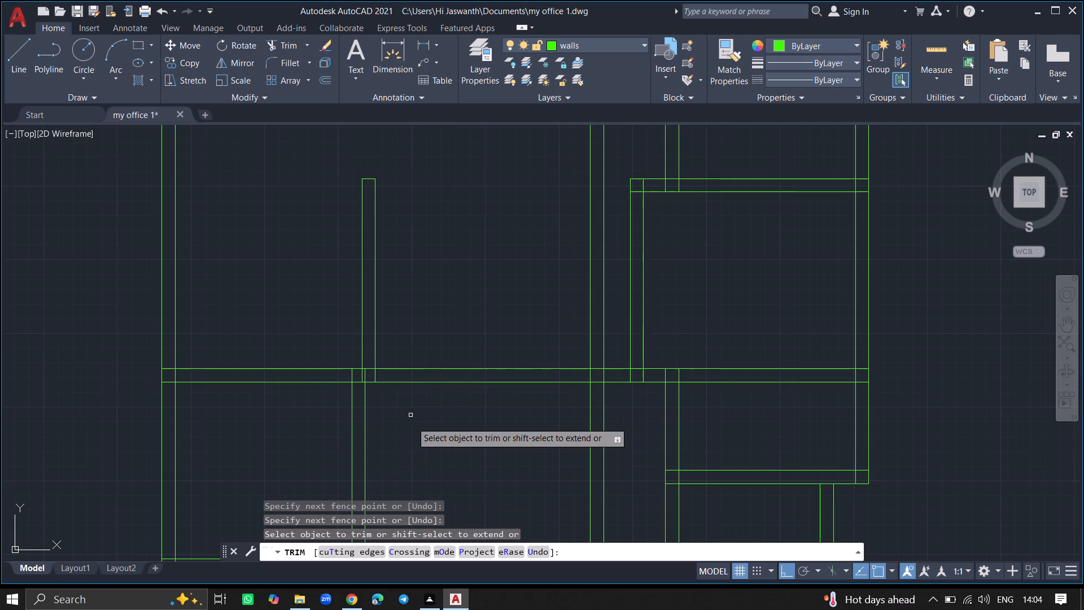
Trim both lines of the right central partition out of the large upper room, including their stubs inside the top outer wall.
ctrl+scroll(416, 439, down, 3)
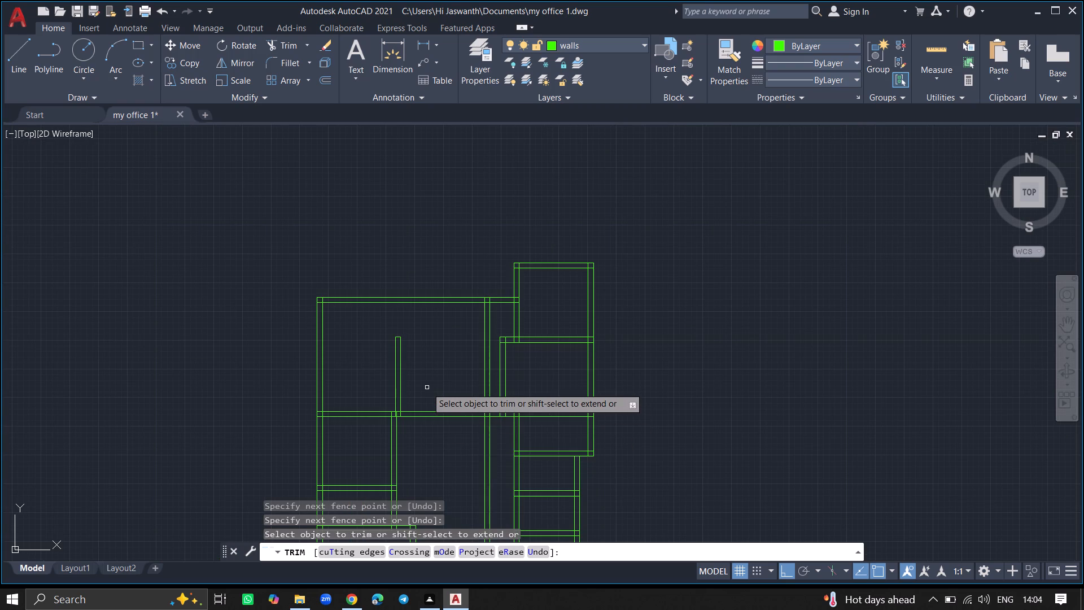
ctrl+scroll(427, 387, down, 3)
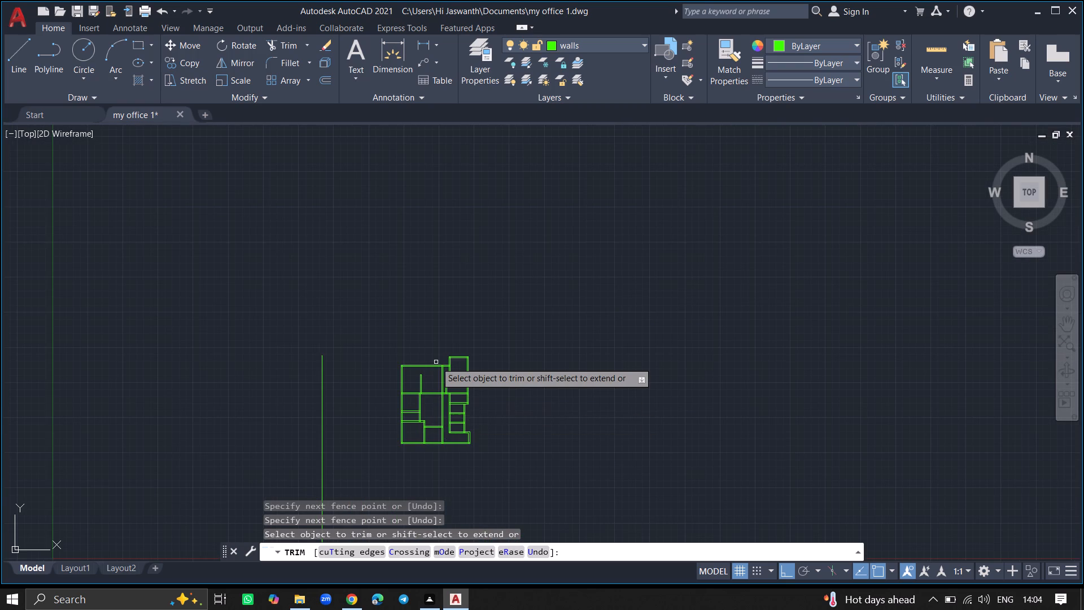
ctrl+scroll(436, 362, up, 5)
ctrl+scroll(466, 421, down, 2)
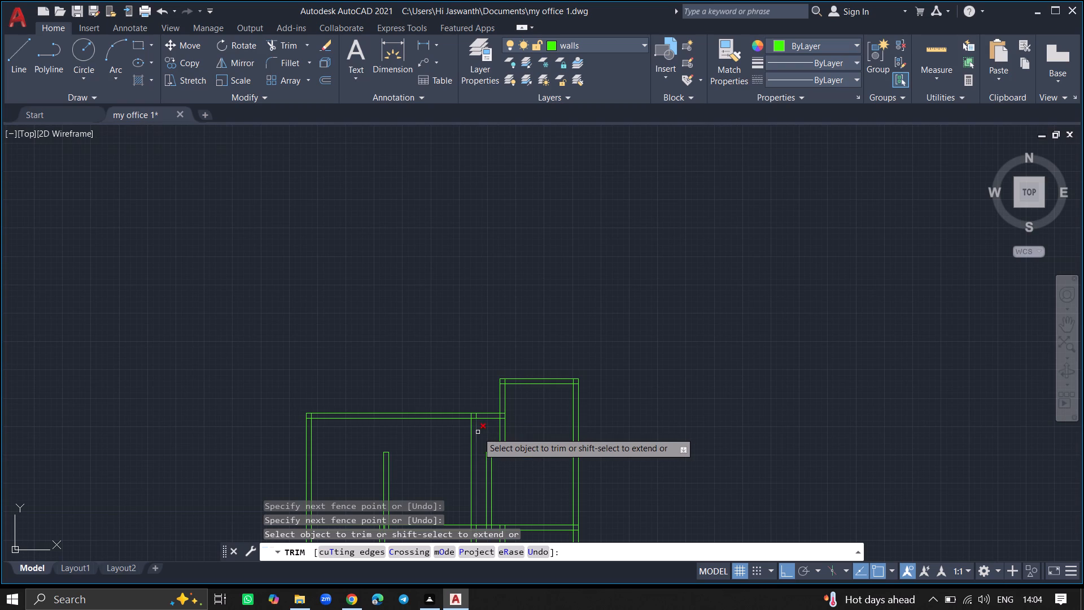
click(478, 432)
click(472, 432)
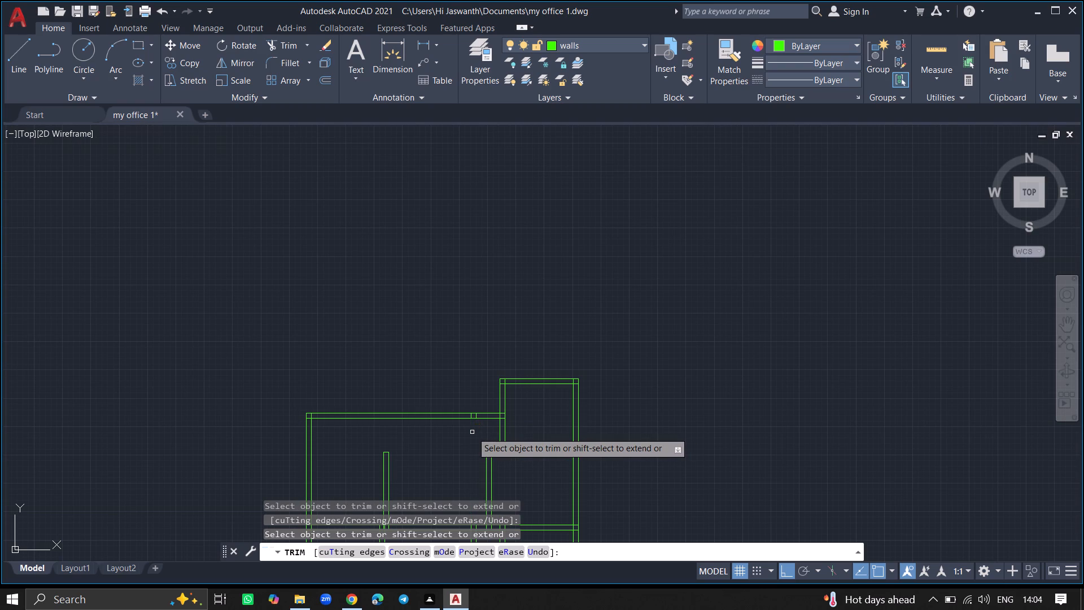
ctrl+scroll(472, 432, up, 1)
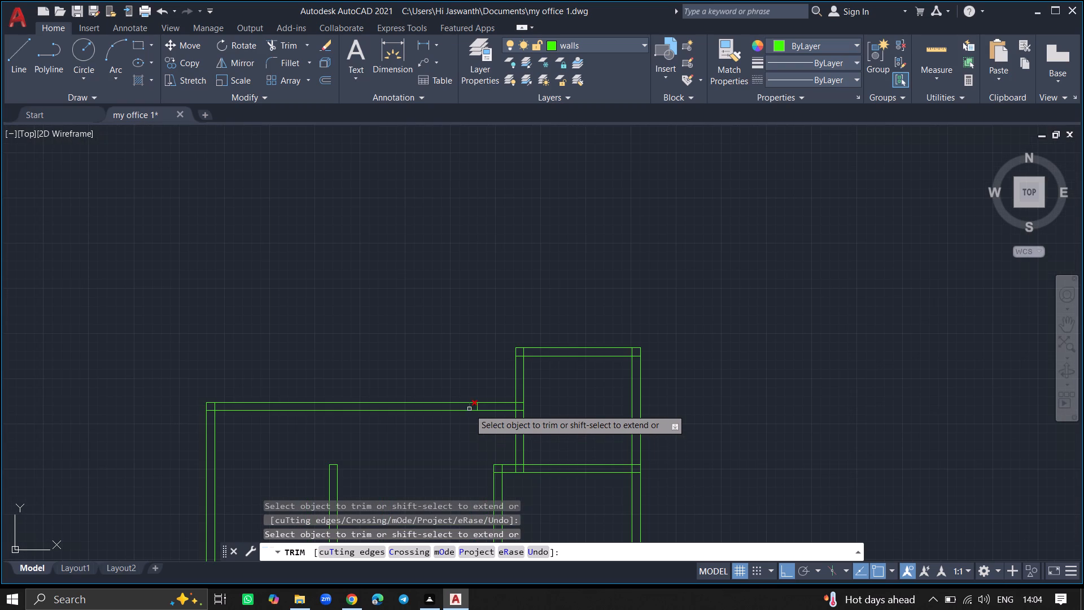
ctrl+scroll(469, 408, up, 6)
click(469, 408)
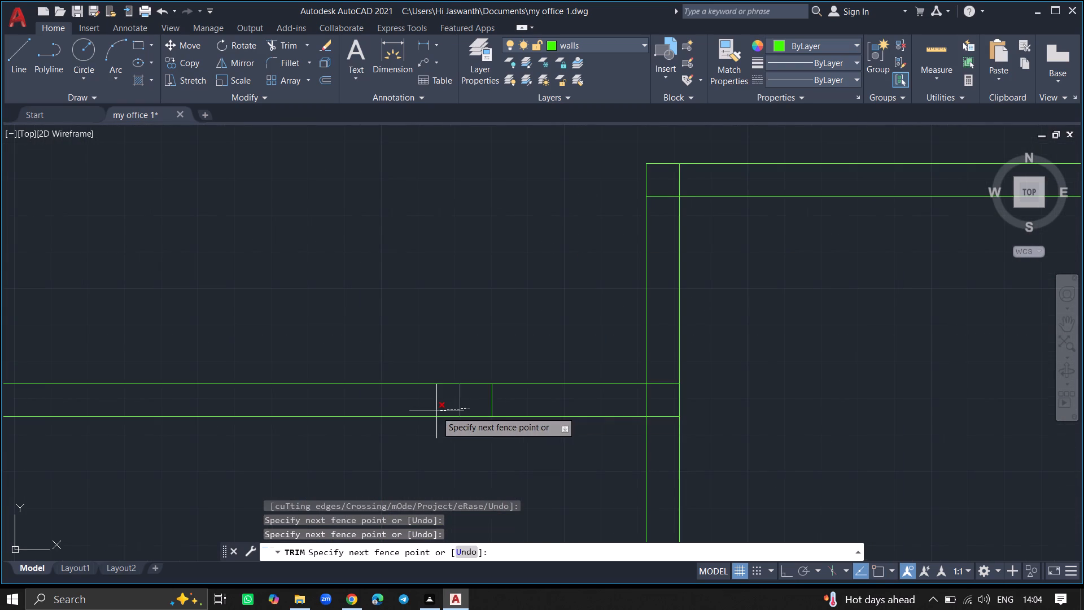
click(436, 411)
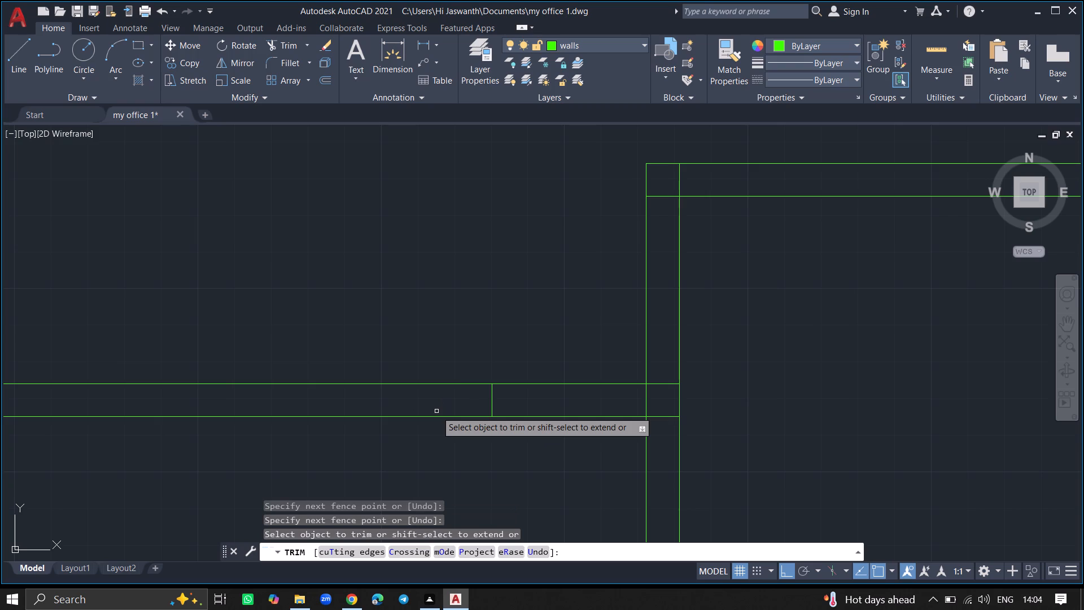
click(490, 410)
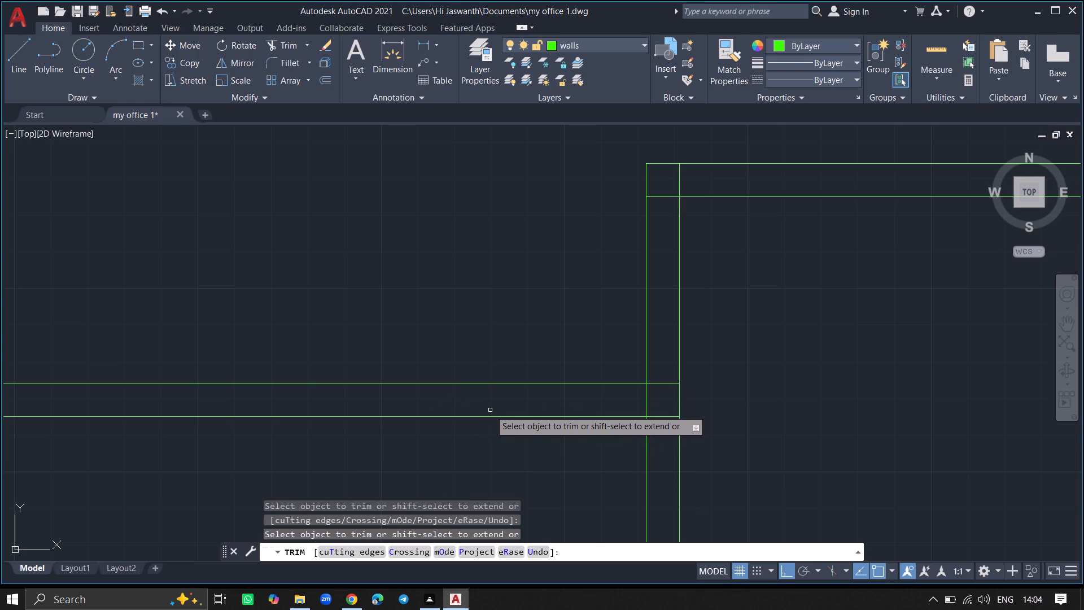
Trim the right central partition's lines between the middle horizontal wall and the new cross wall, including the stubs inside the middle wall.
ctrl+scroll(427, 303, down, 8)
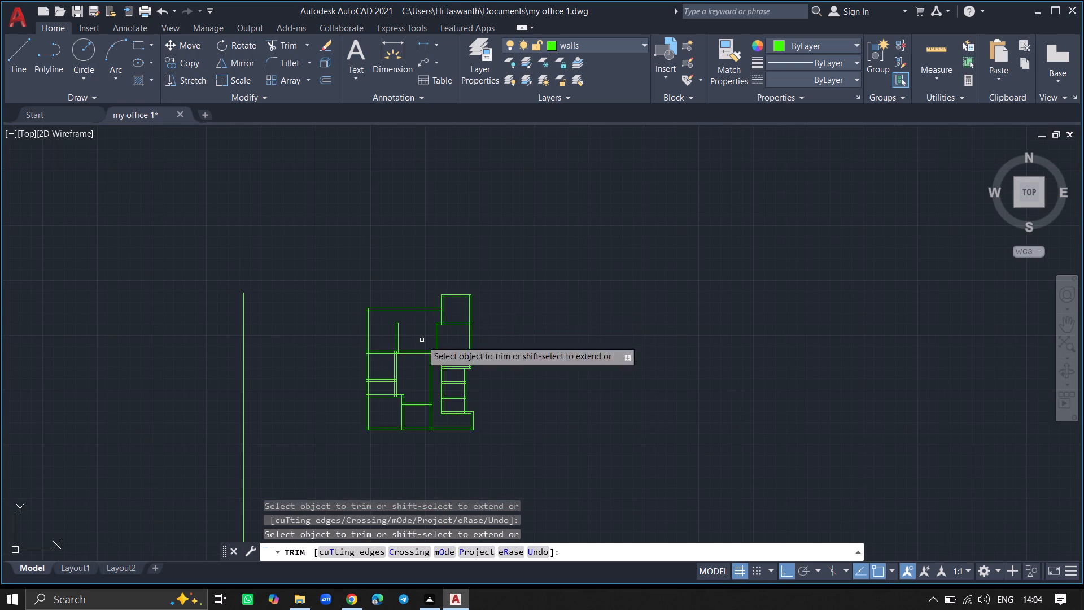
click(432, 379)
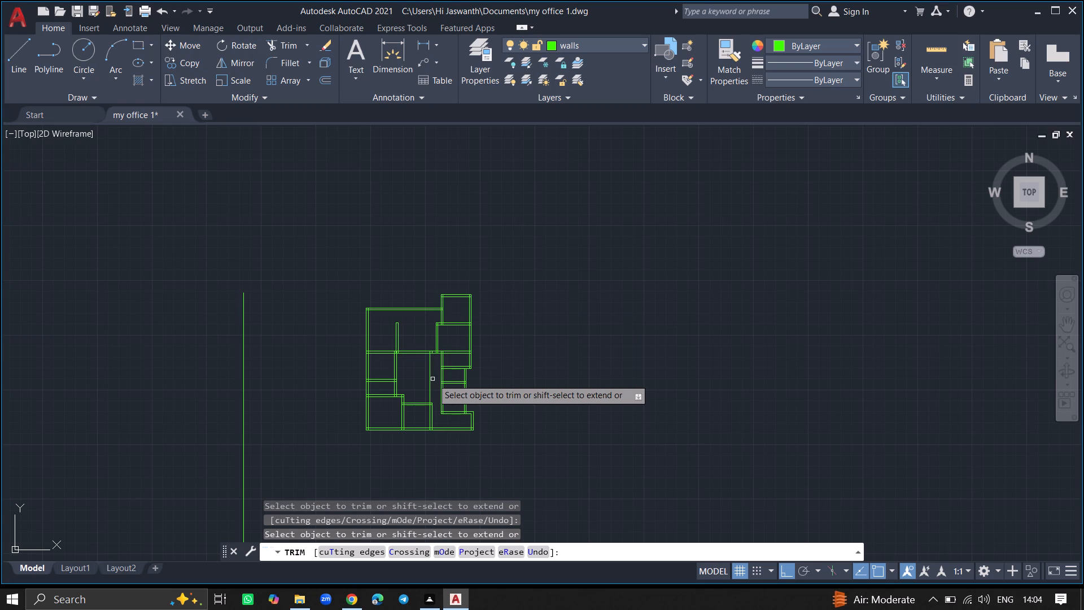
click(431, 379)
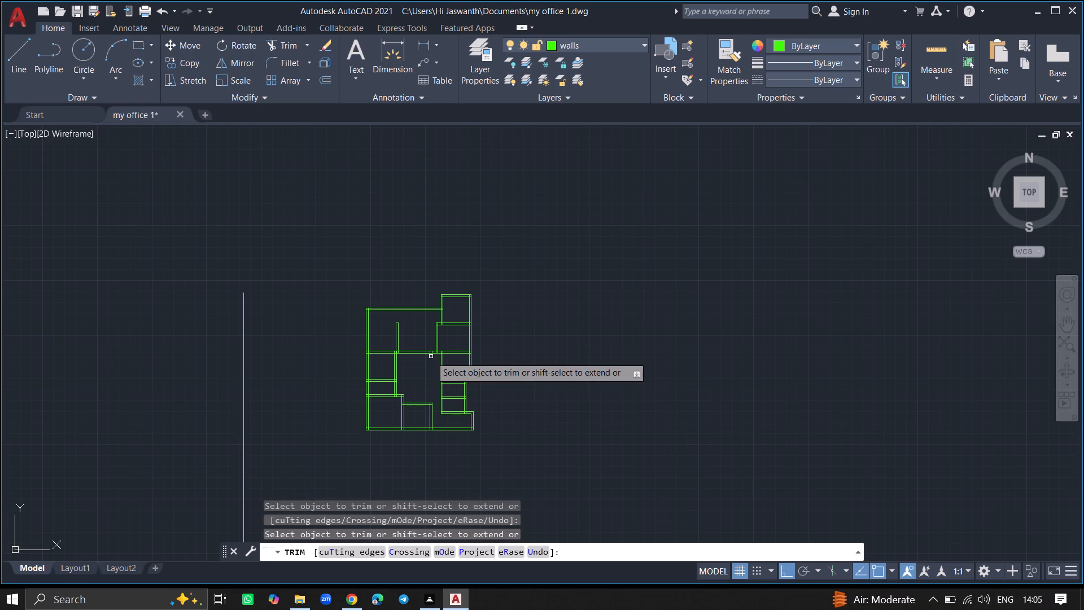
ctrl+scroll(431, 356, up, 3)
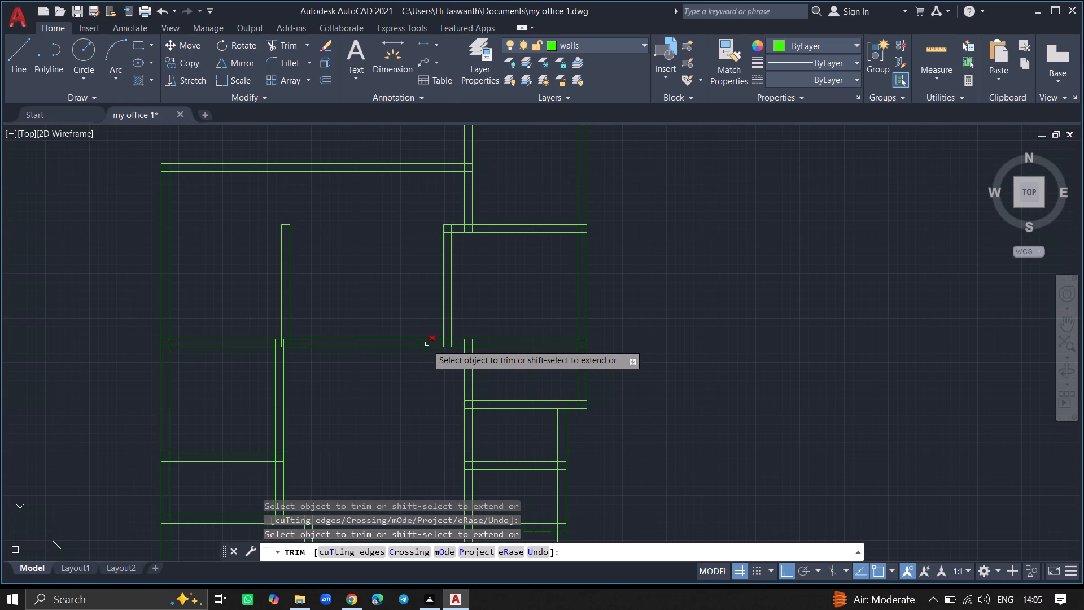
click(427, 344)
click(418, 345)
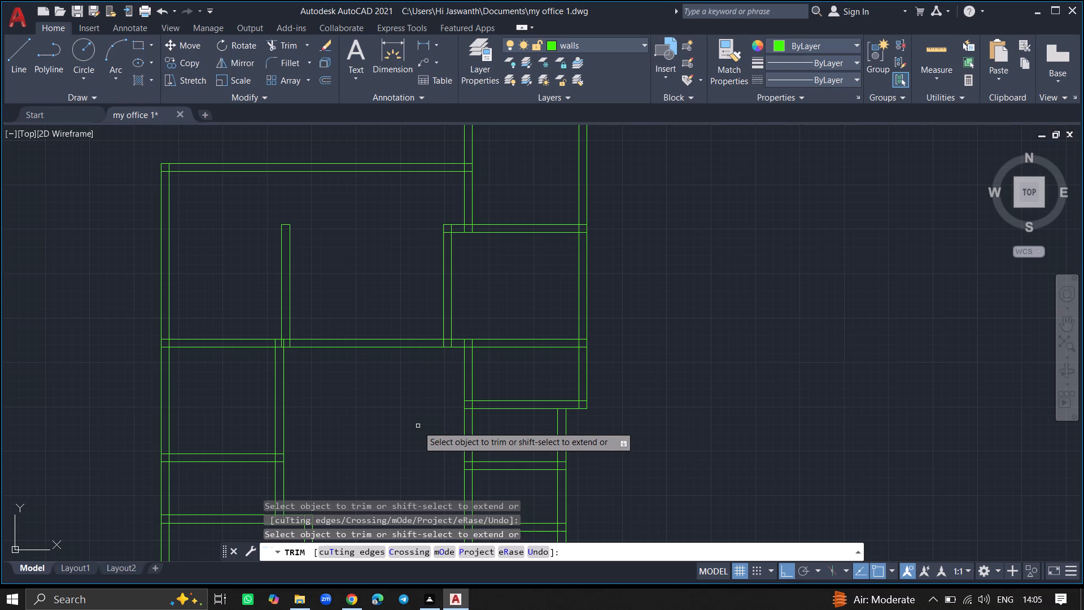
key(Return)
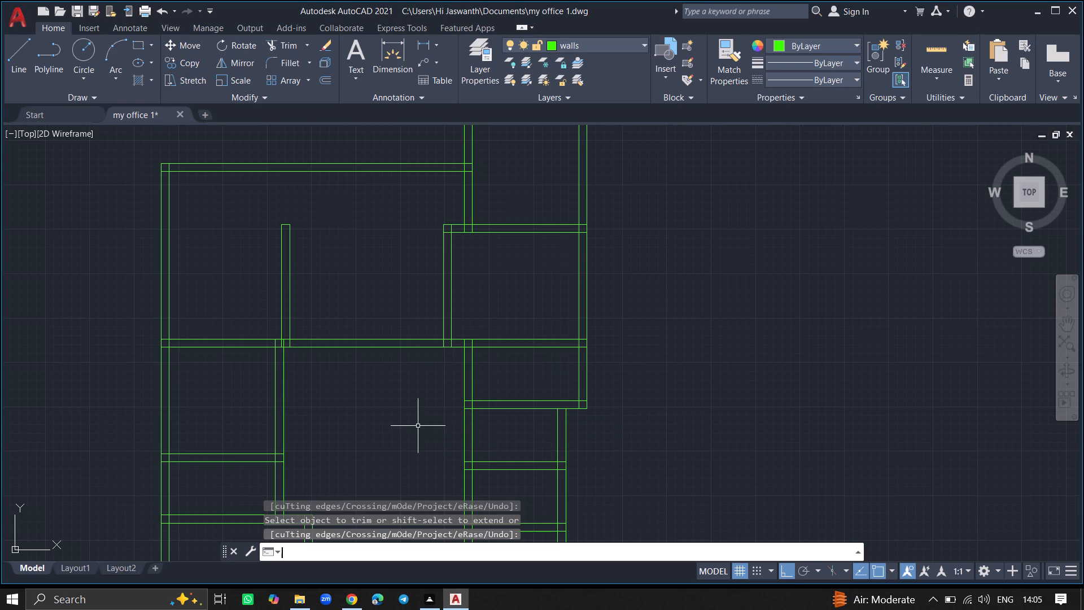
Extend both lines of the lower-right room's top wall across to the outer face of the small lower-middle room's right wall.
ctrl+scroll(418, 426, down, 3)
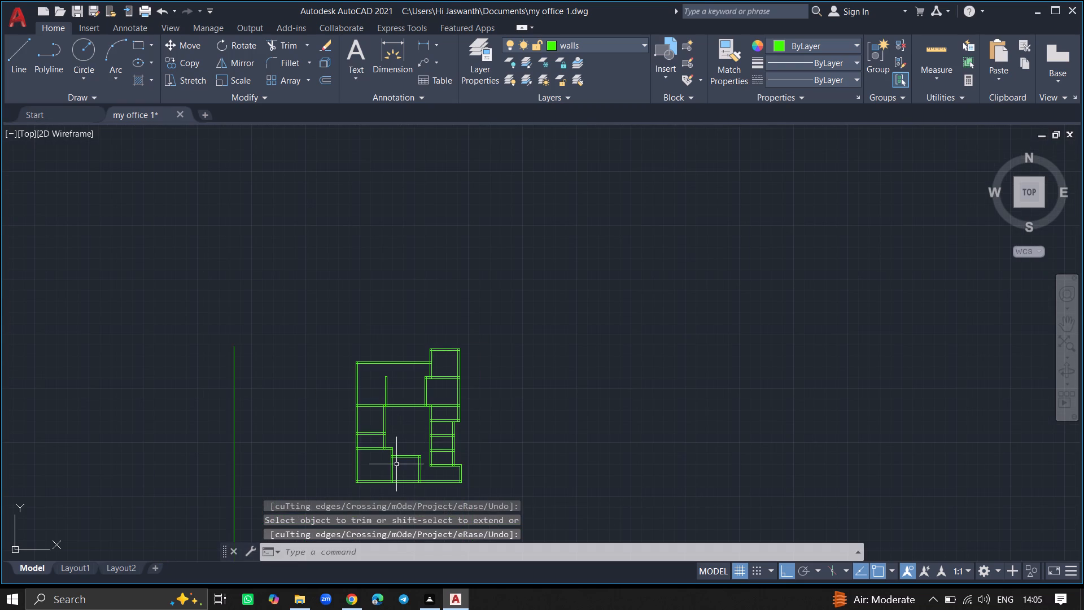
ctrl+scroll(401, 470, up, 1)
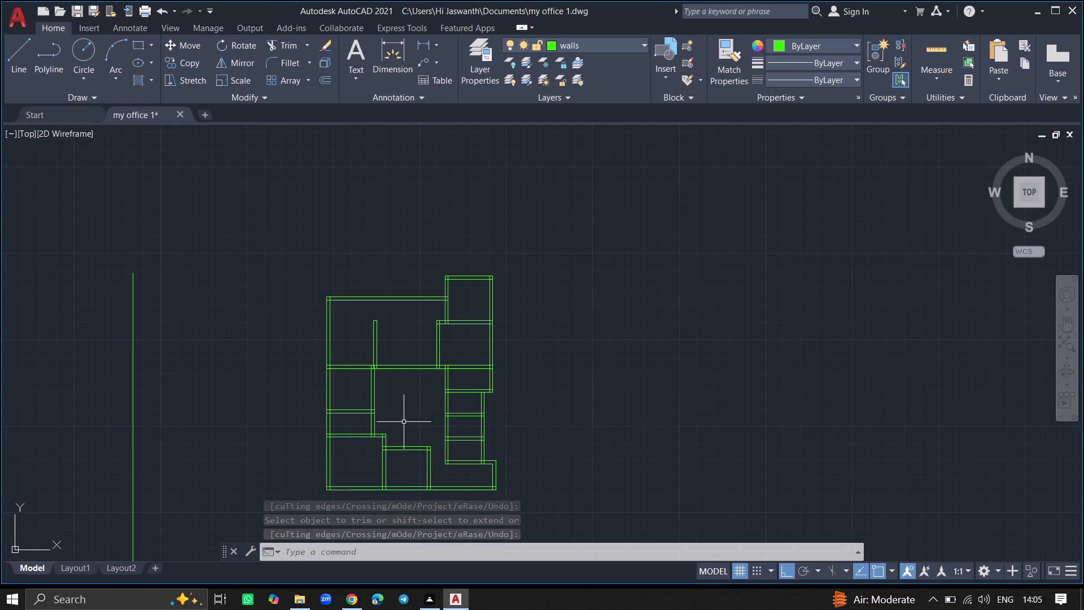
ctrl+scroll(401, 395, up, 1)
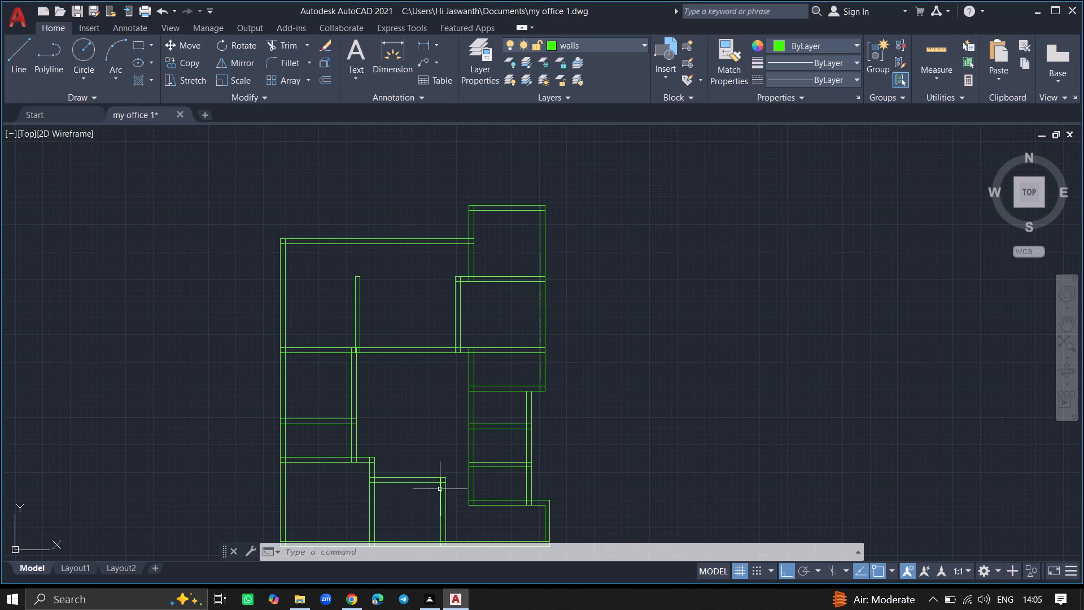
ctrl+scroll(453, 515, up, 2)
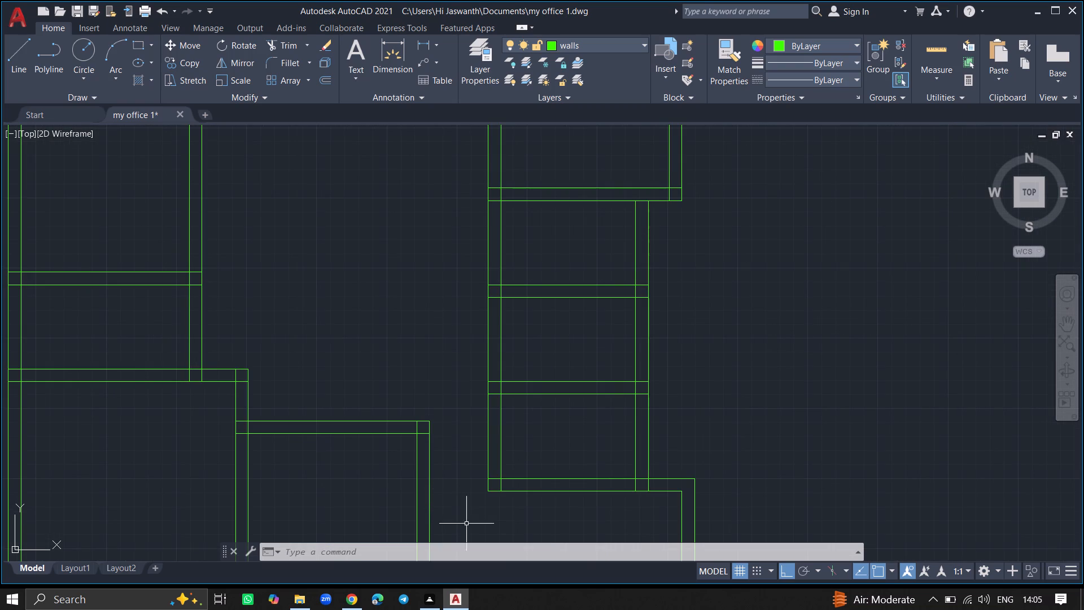
ctrl+scroll(475, 529, up, 5)
ctrl+scroll(475, 529, down, 2)
text(ex)
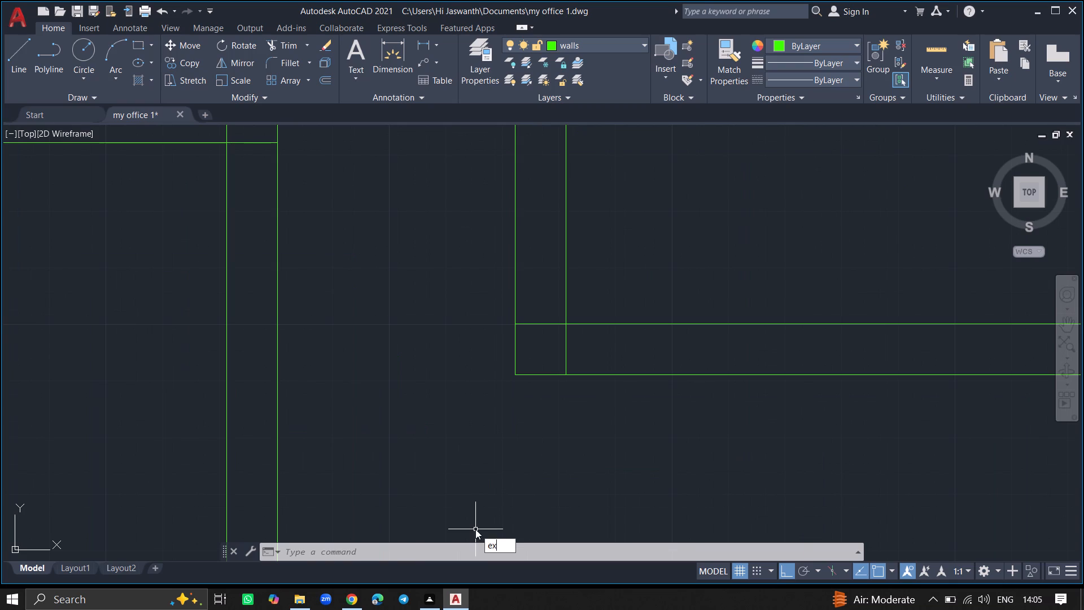
key(Return)
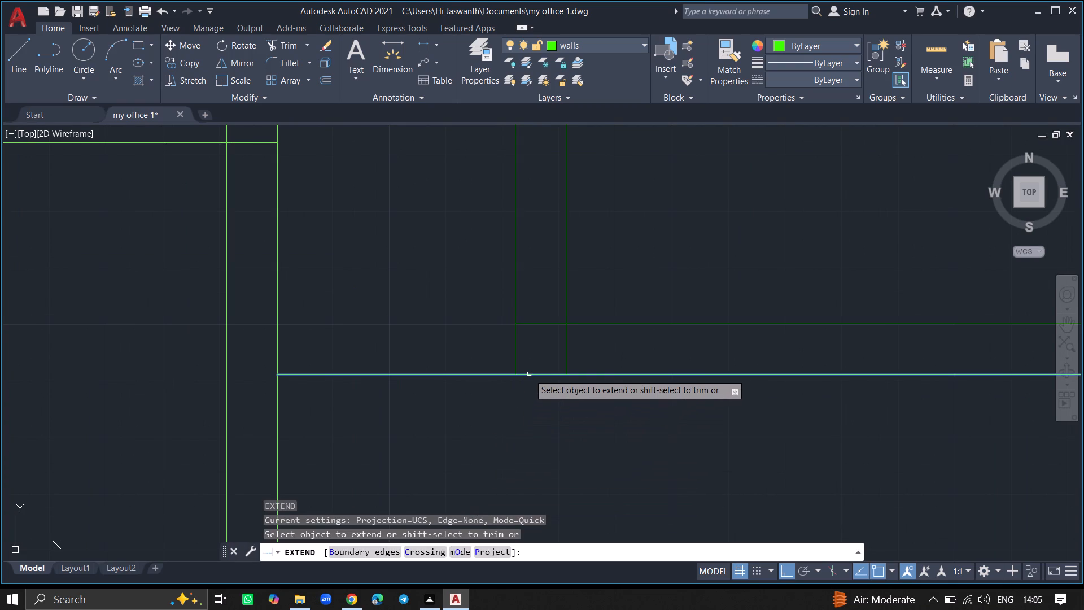
click(529, 374)
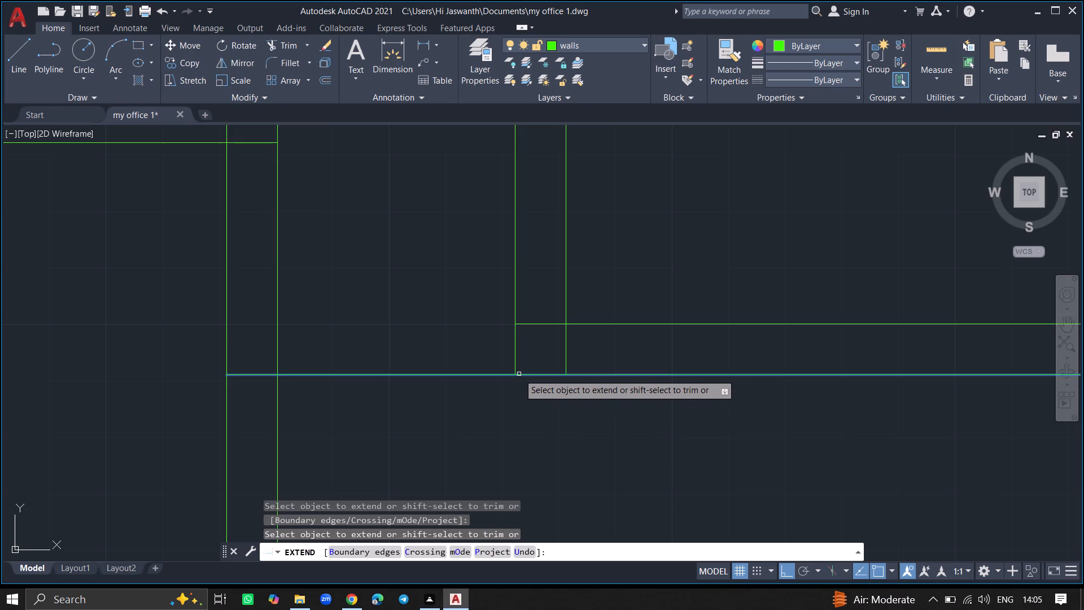
click(519, 374)
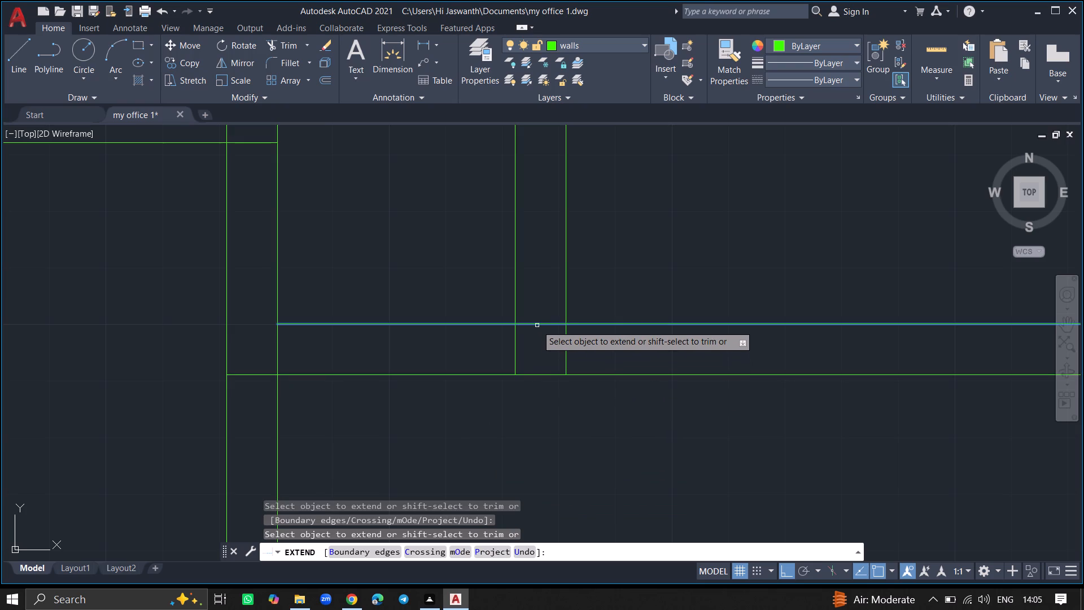
click(537, 325)
click(536, 323)
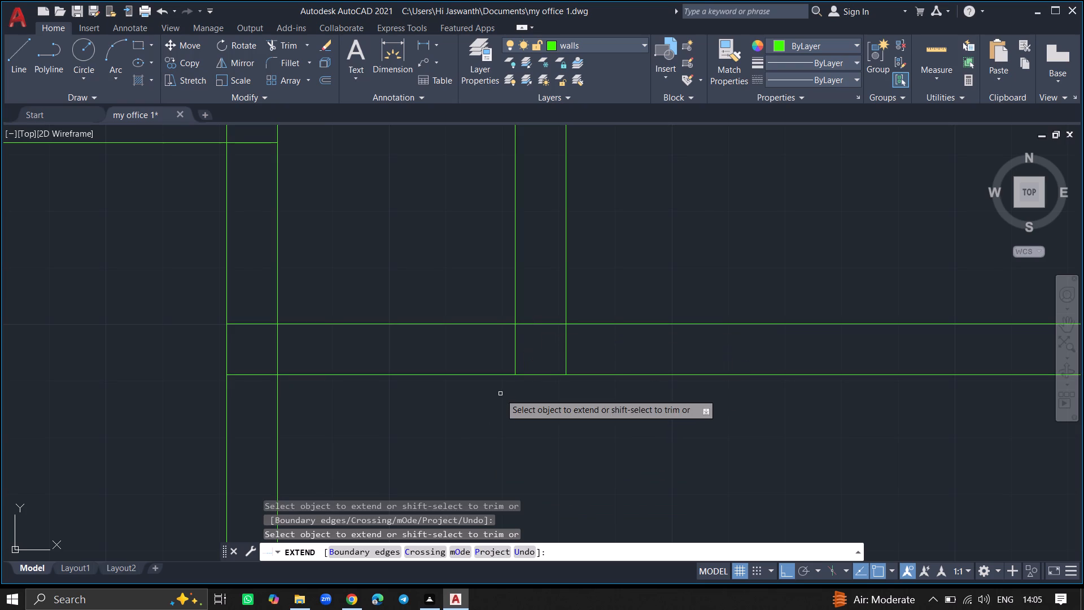
key(Return)
Delete the stray long vertical line standing apart to the left of the floor plan.
ctrl+scroll(500, 394, down, 5)
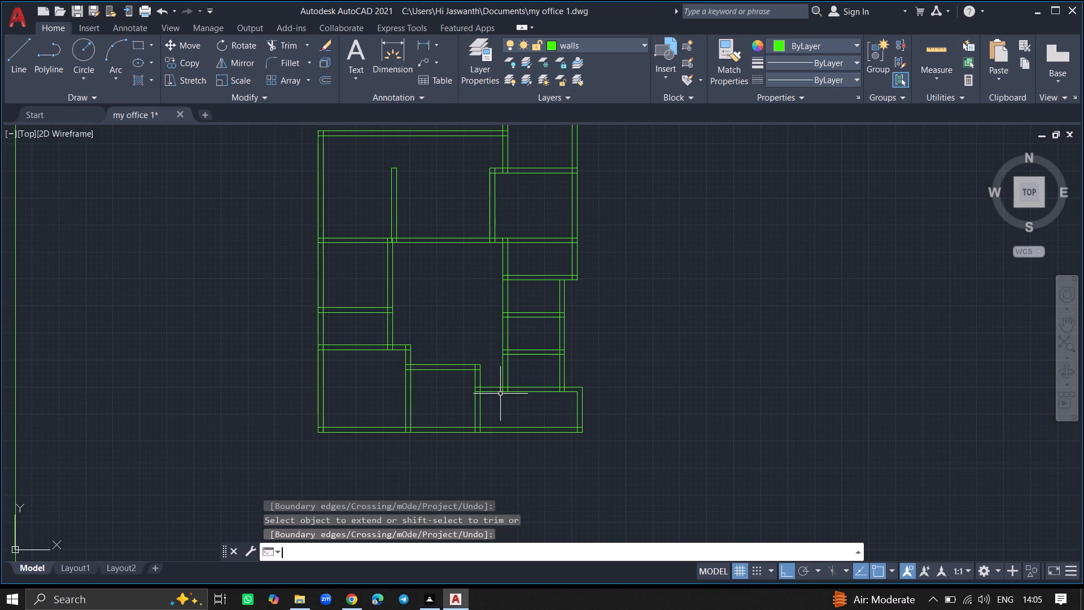
ctrl+scroll(411, 304, down, 1)
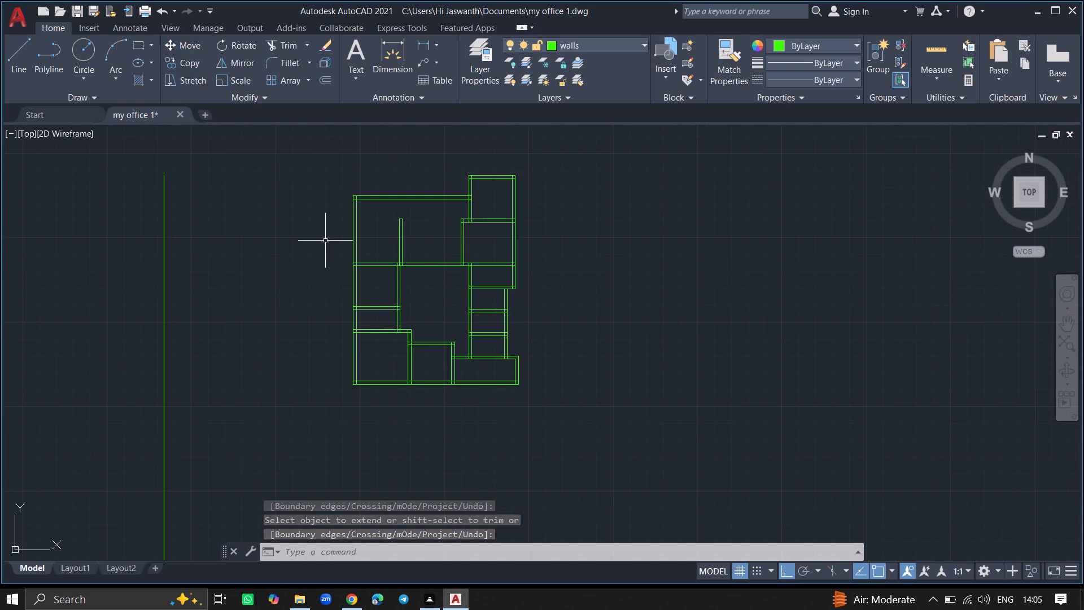
click(164, 260)
key(Delete)
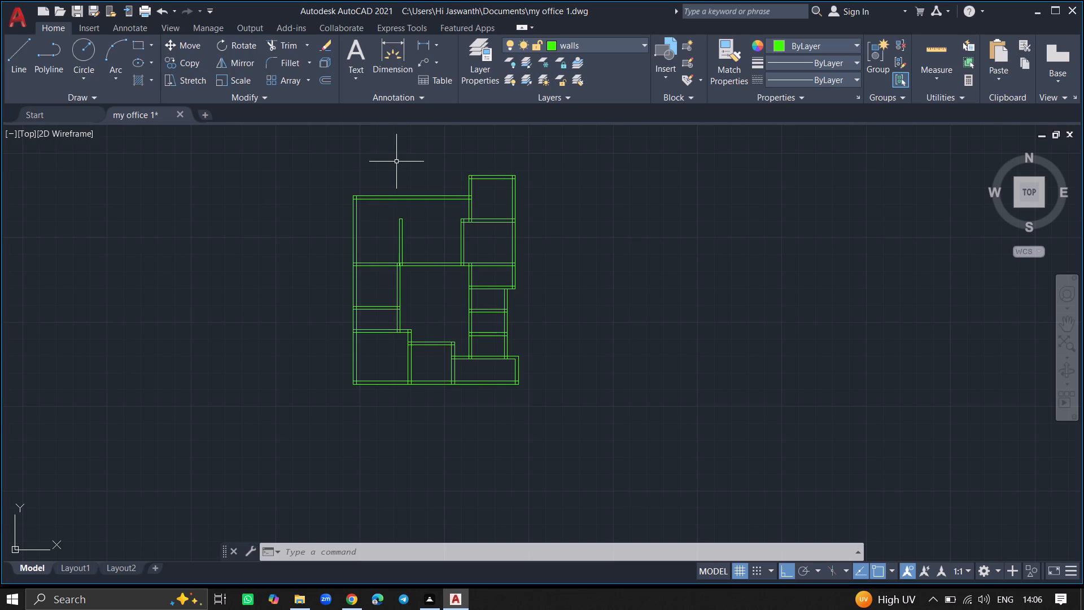
Make the doors layer current.
double_click(470, 68)
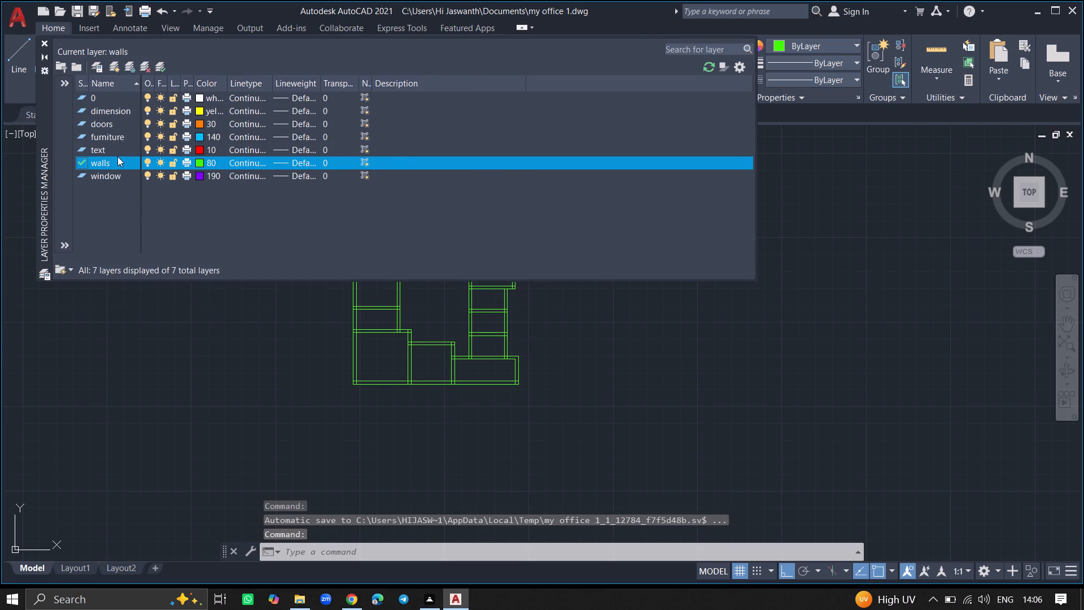
double_click(110, 125)
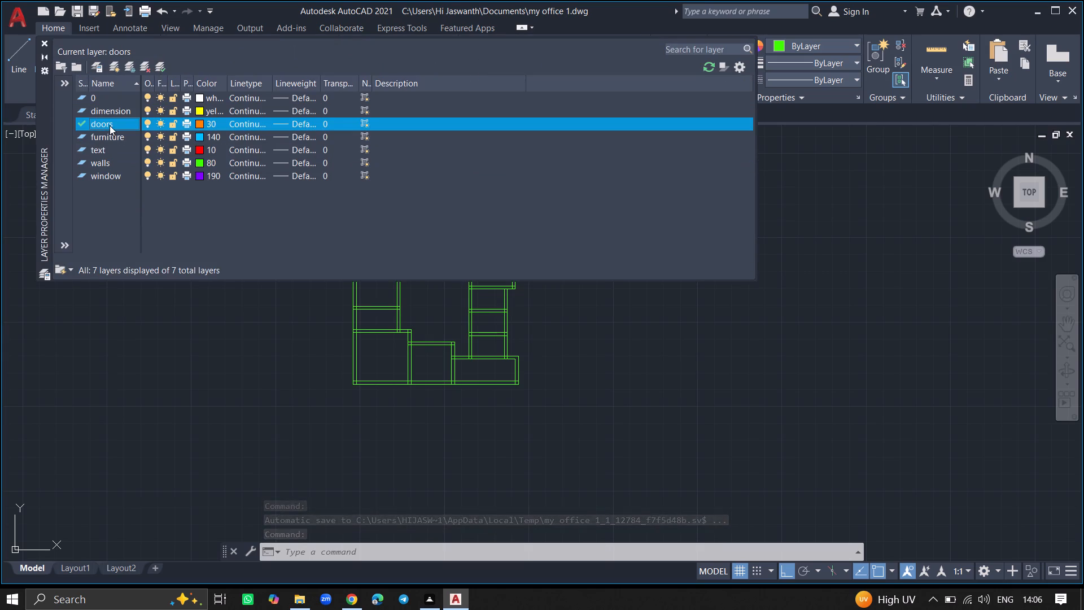
click(46, 42)
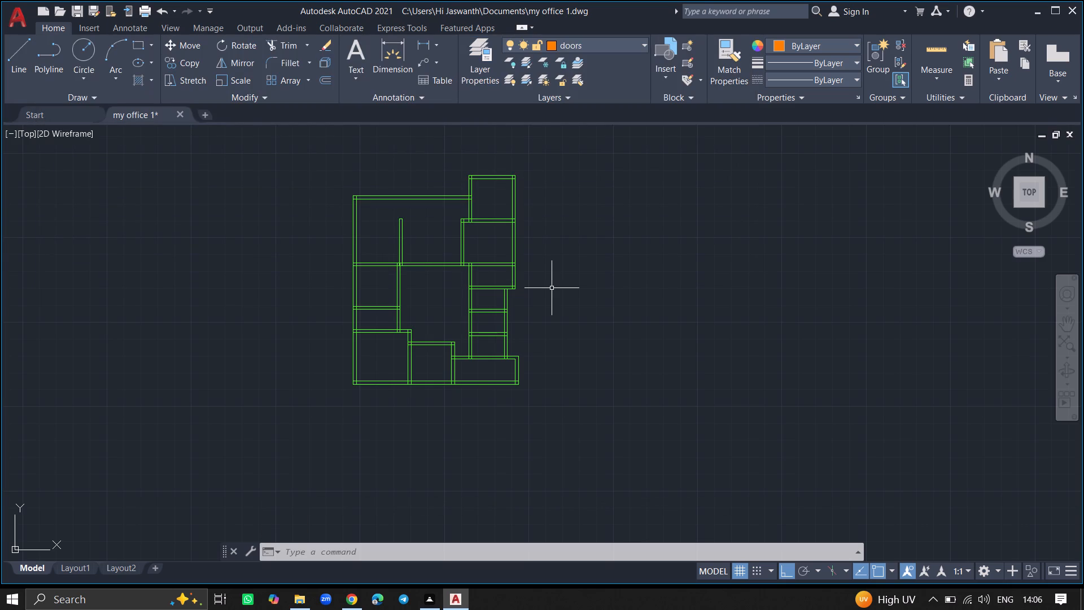
Insert the Door - Imperial block in the empty space beside the floor plan and set it to Open 90º.
key(ctrl+3)
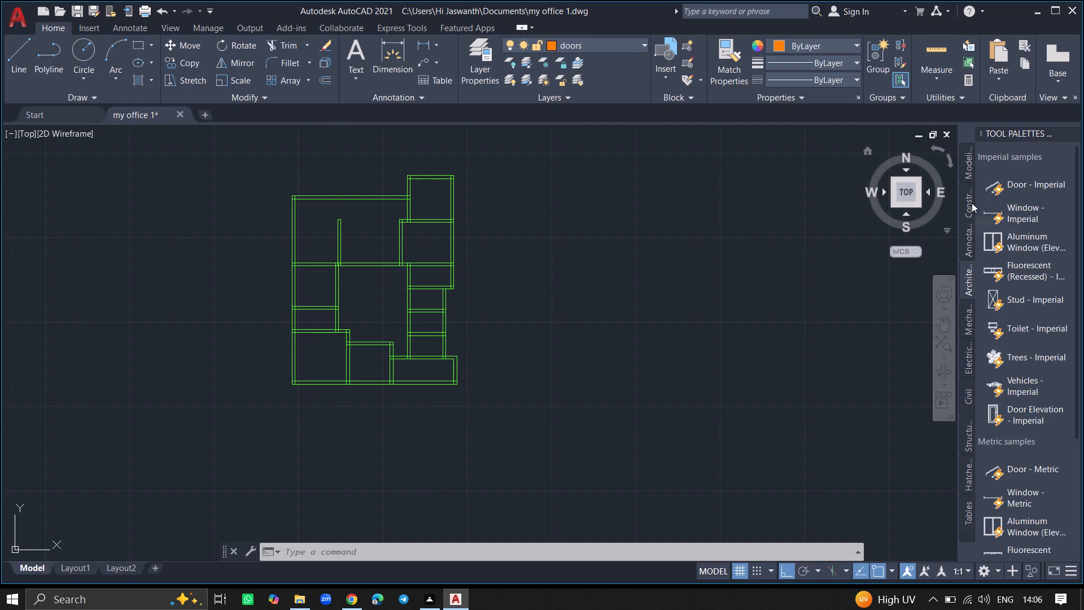
click(989, 190)
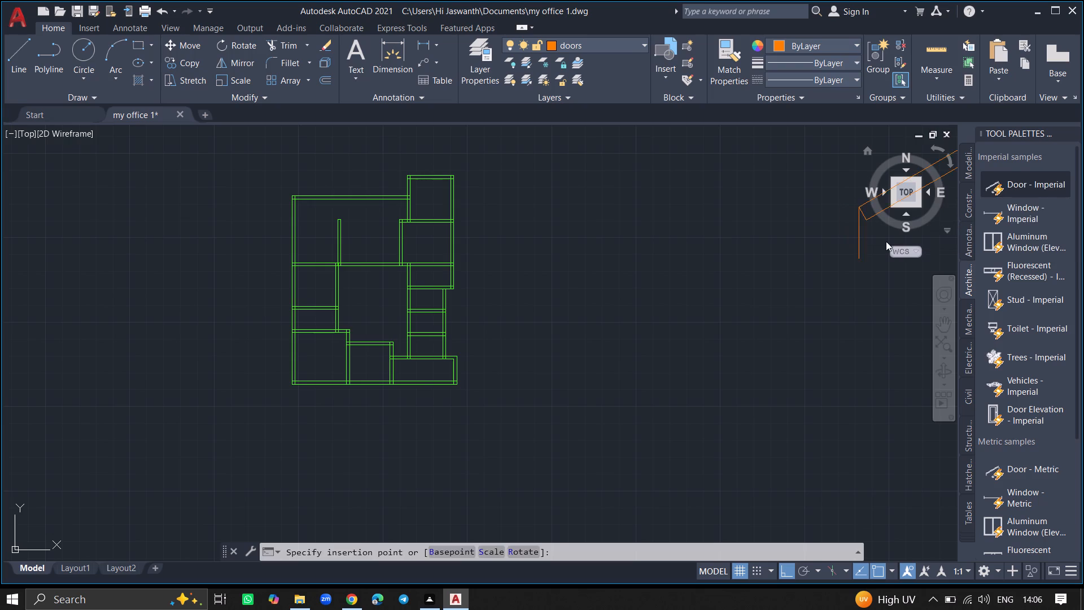
click(491, 427)
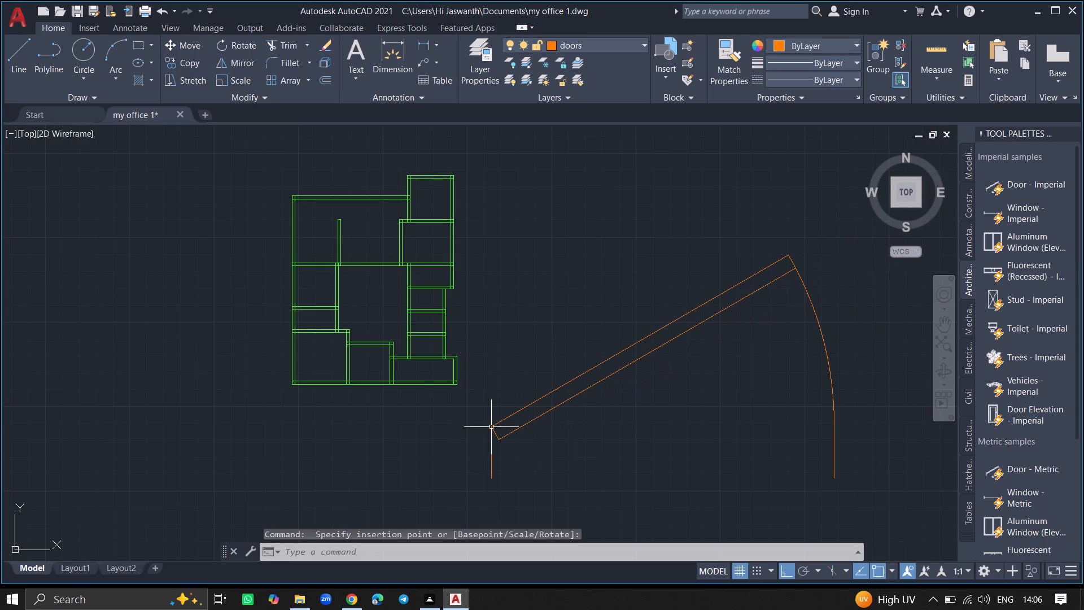
click(491, 427)
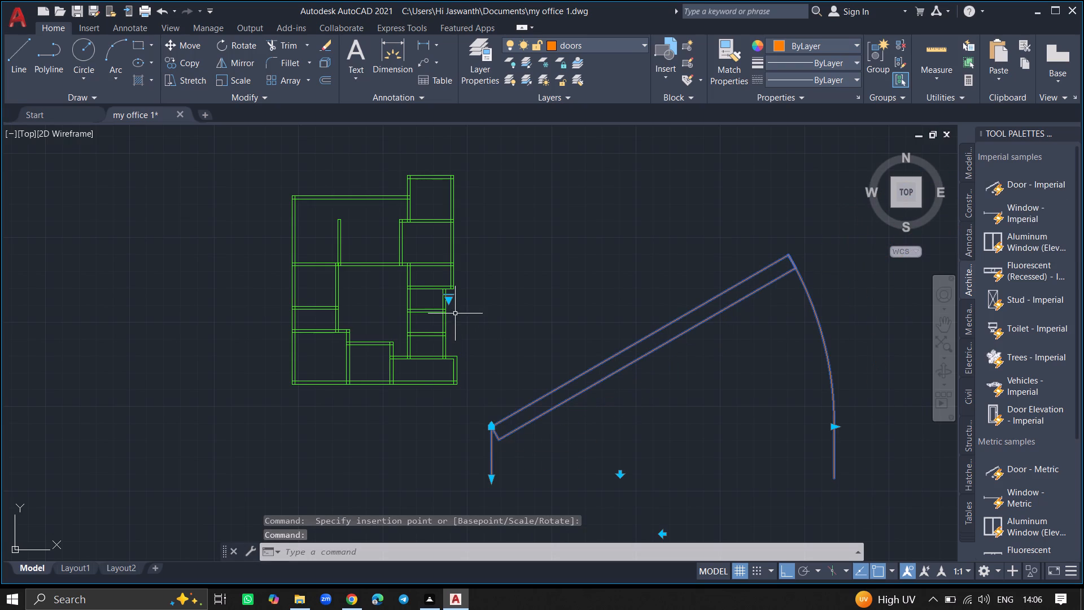
click(451, 298)
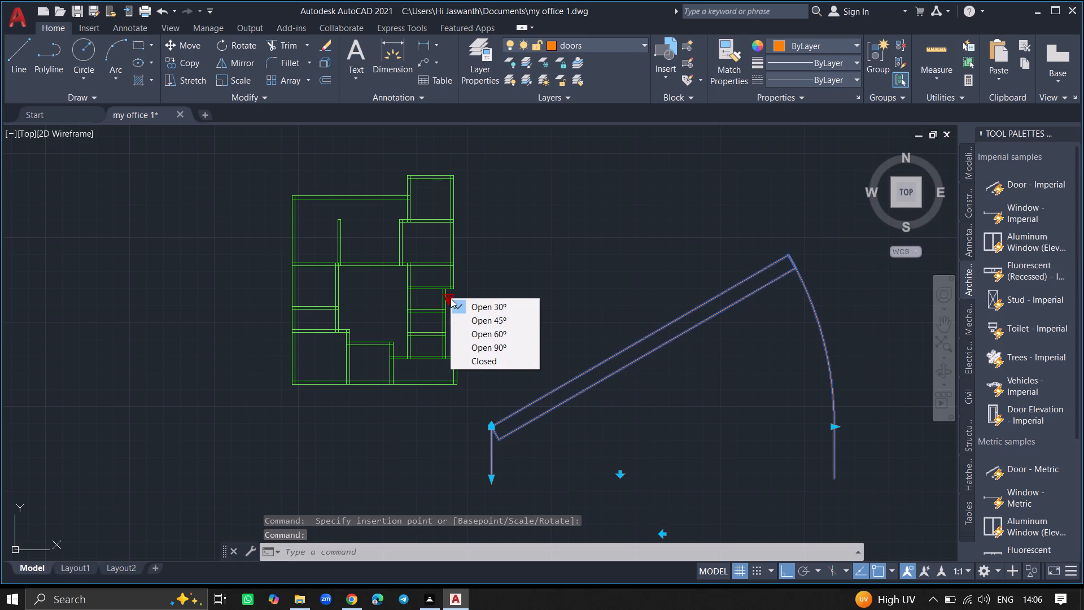
click(482, 349)
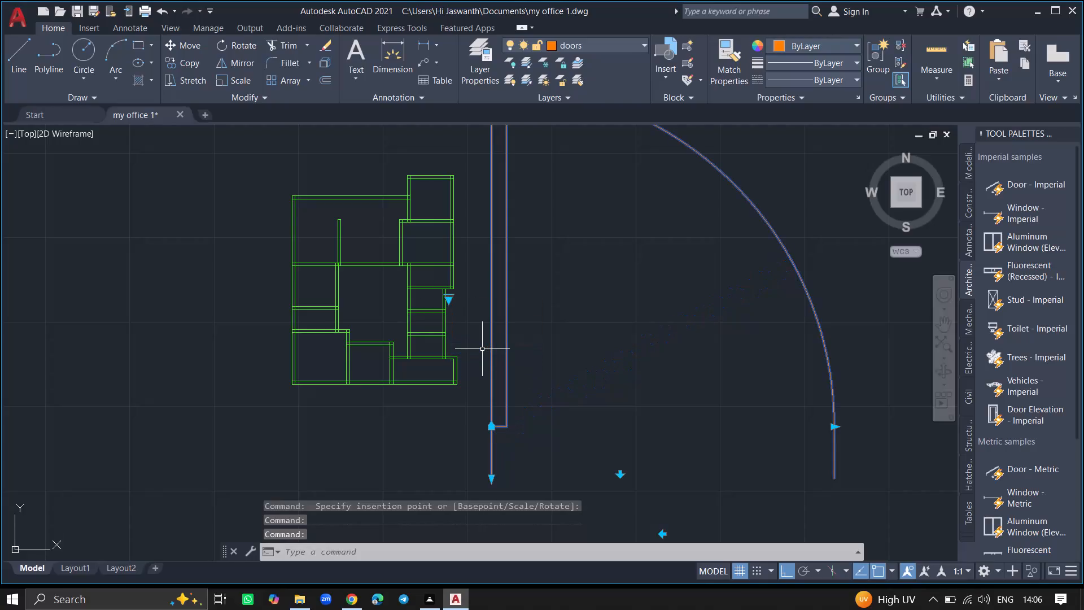
key(Escape)
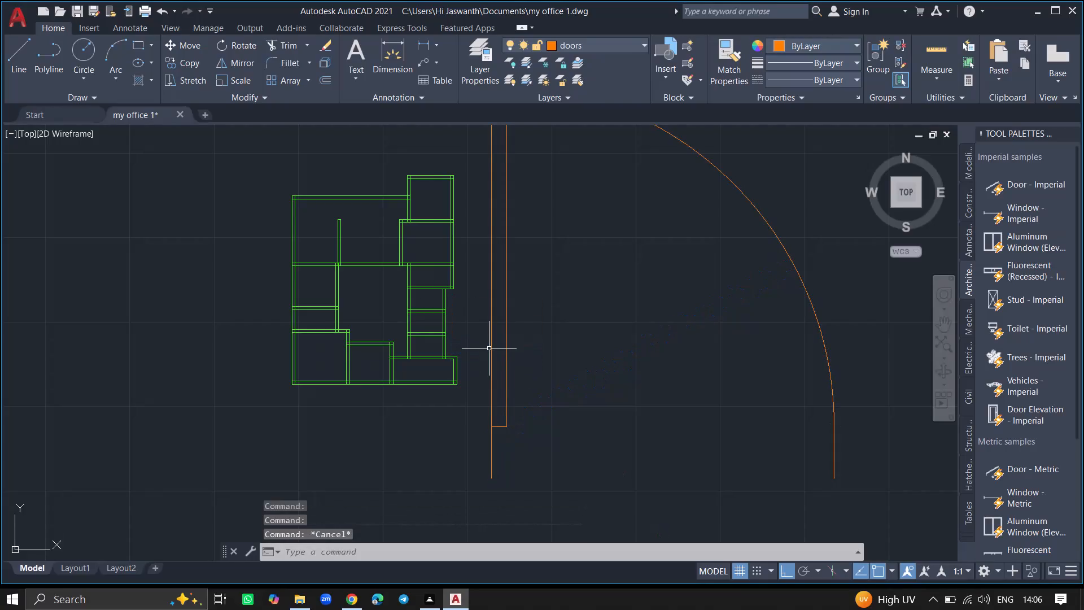
Scale the door by reference, using its full opening width between the two jamb ends as reference and 3'6" as new length.
click(493, 348)
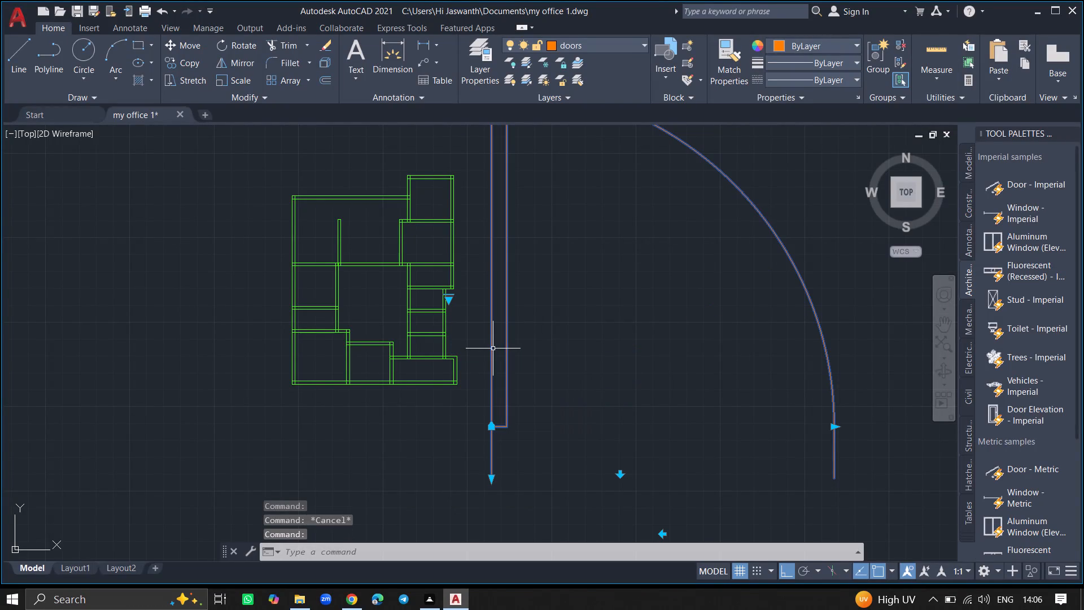
text(sc)
key(Return)
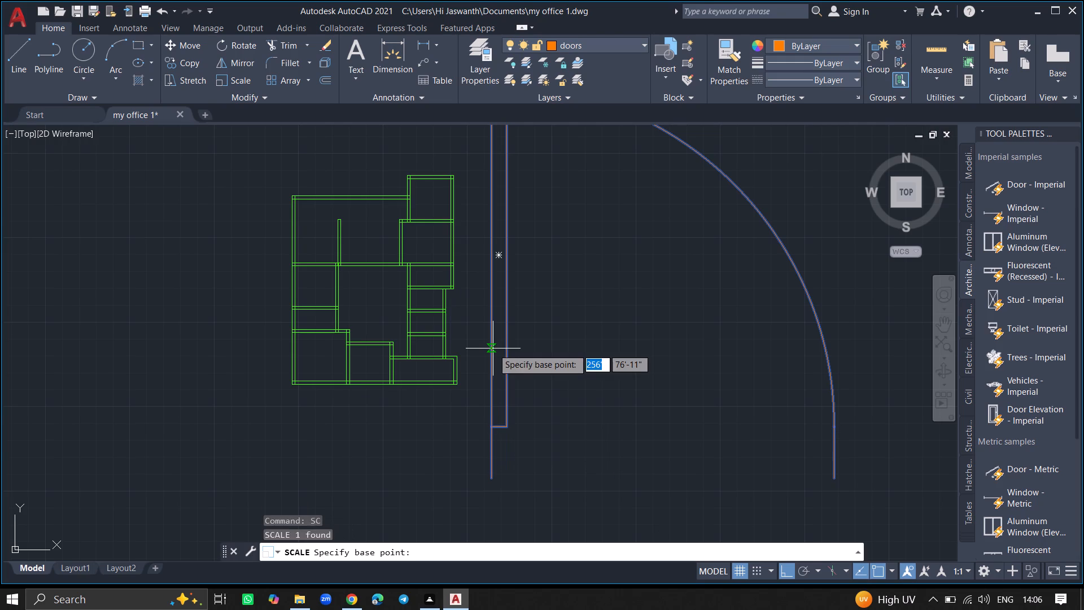
click(496, 256)
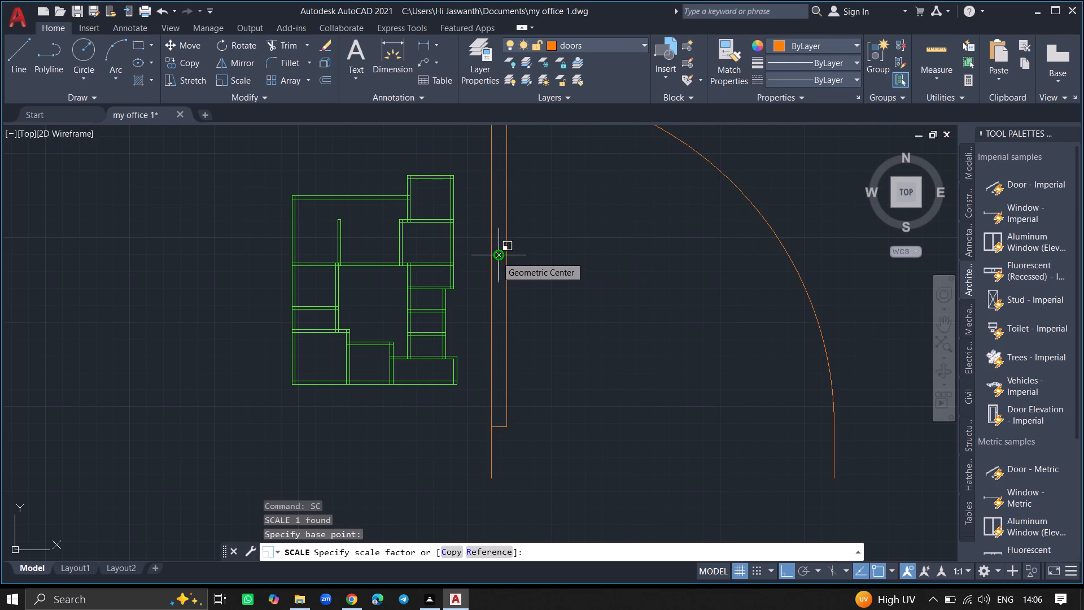
click(496, 256)
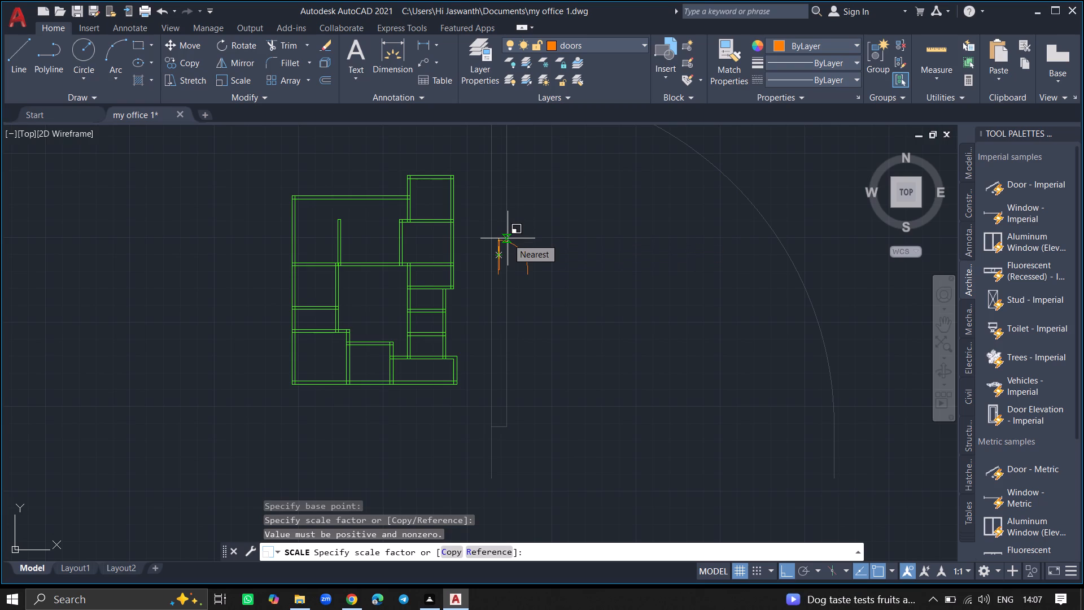
click(492, 548)
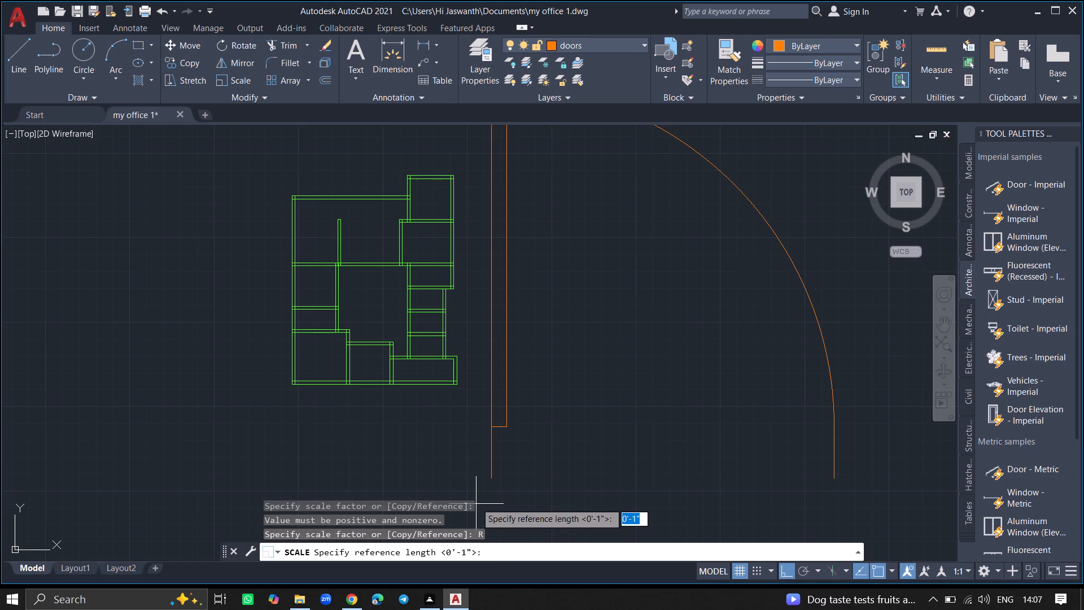
click(491, 478)
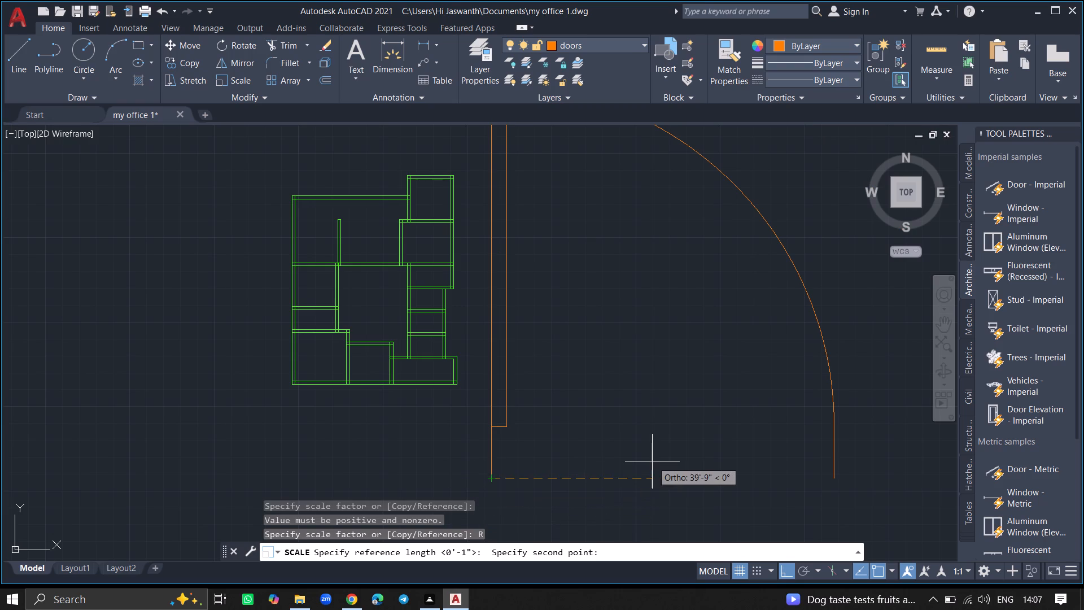
click(832, 476)
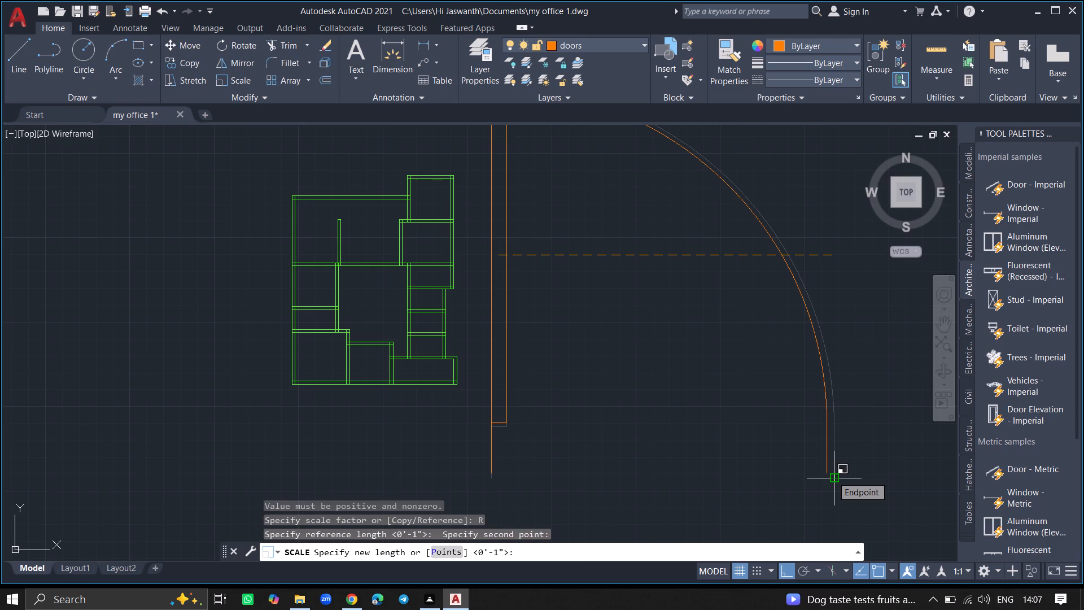
key(3)
text('6)
key(shift+quotedbl)
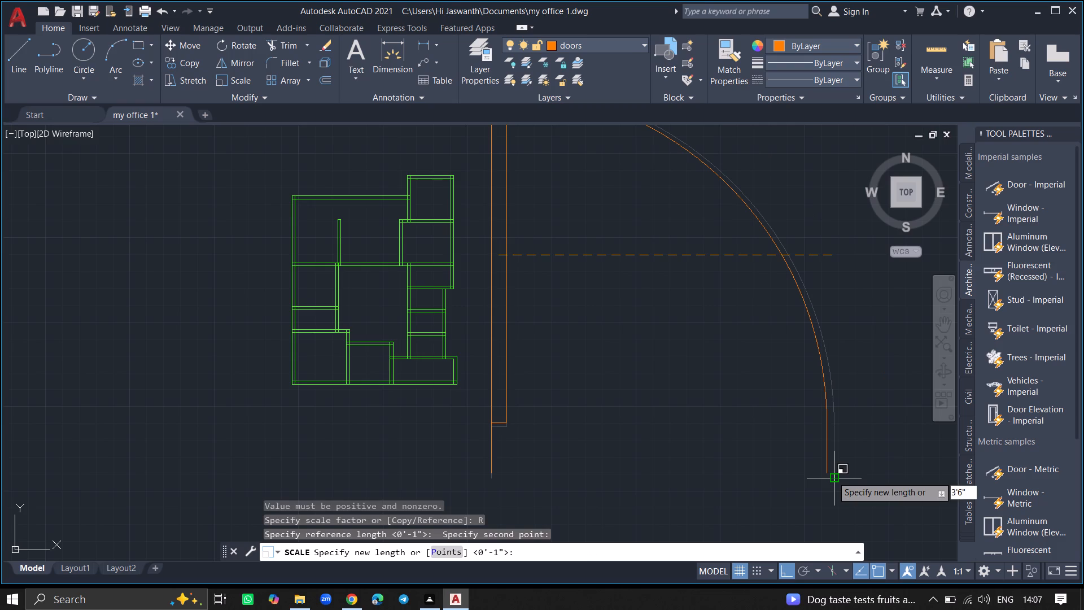
key(Return)
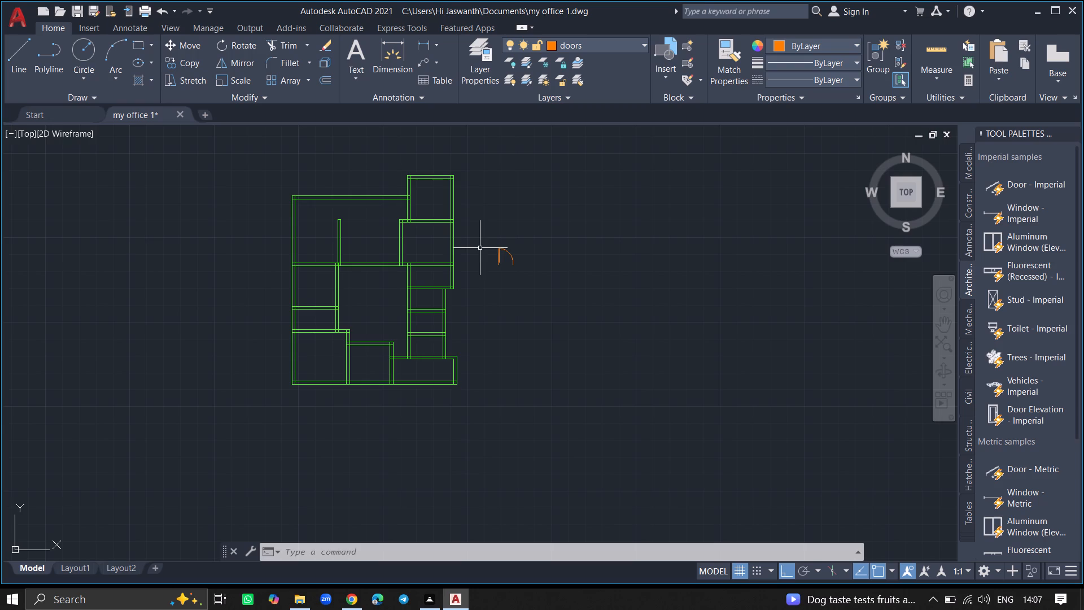
Rotate the scaled door 90° counterclockwise about the endpoint at the top of its leaf.
click(498, 252)
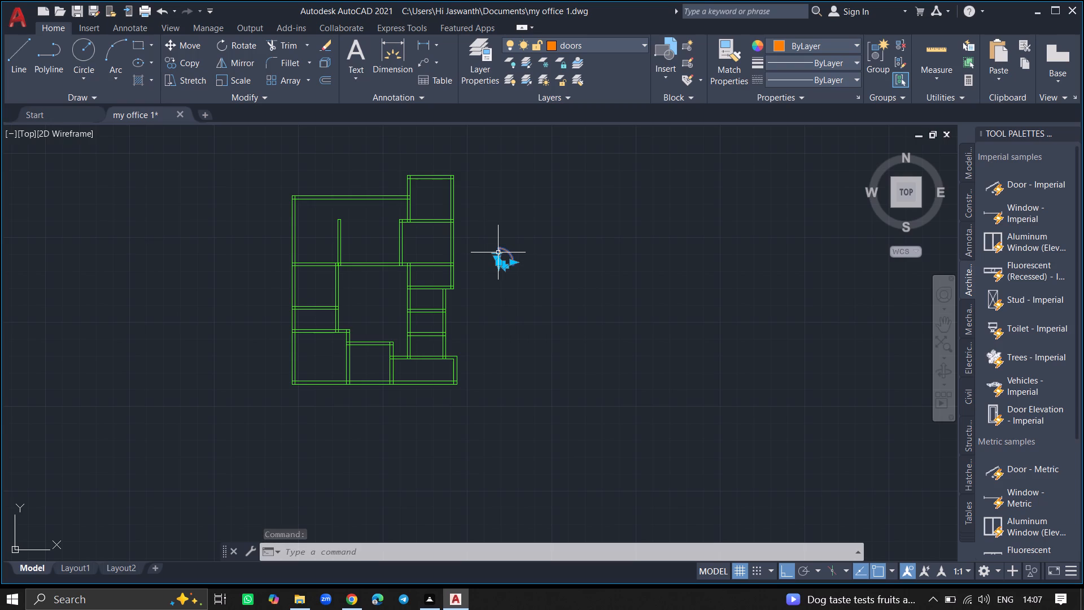
text(ro)
key(Return)
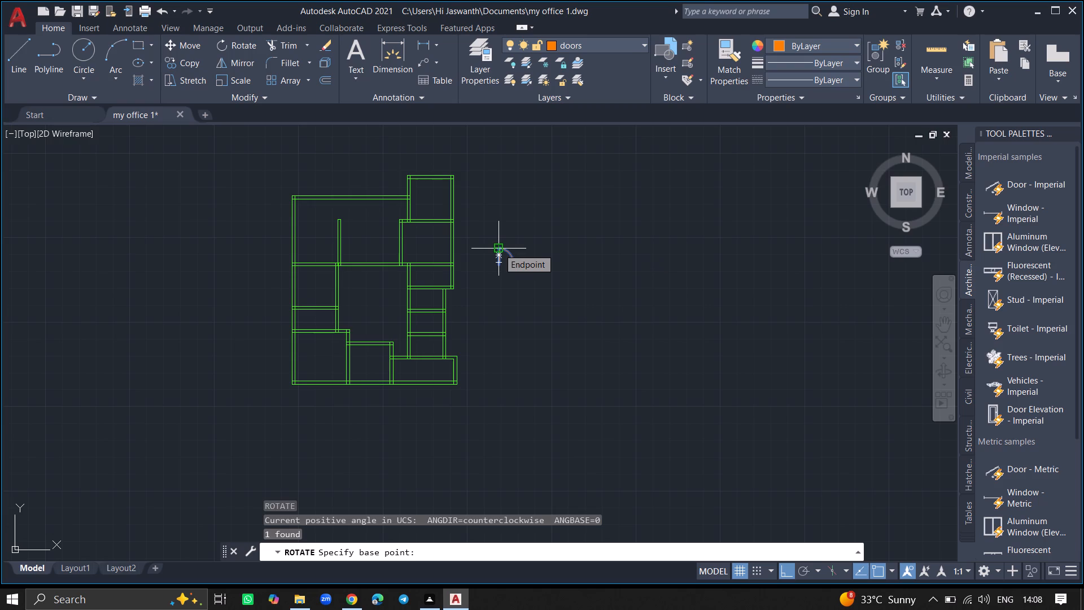
click(499, 249)
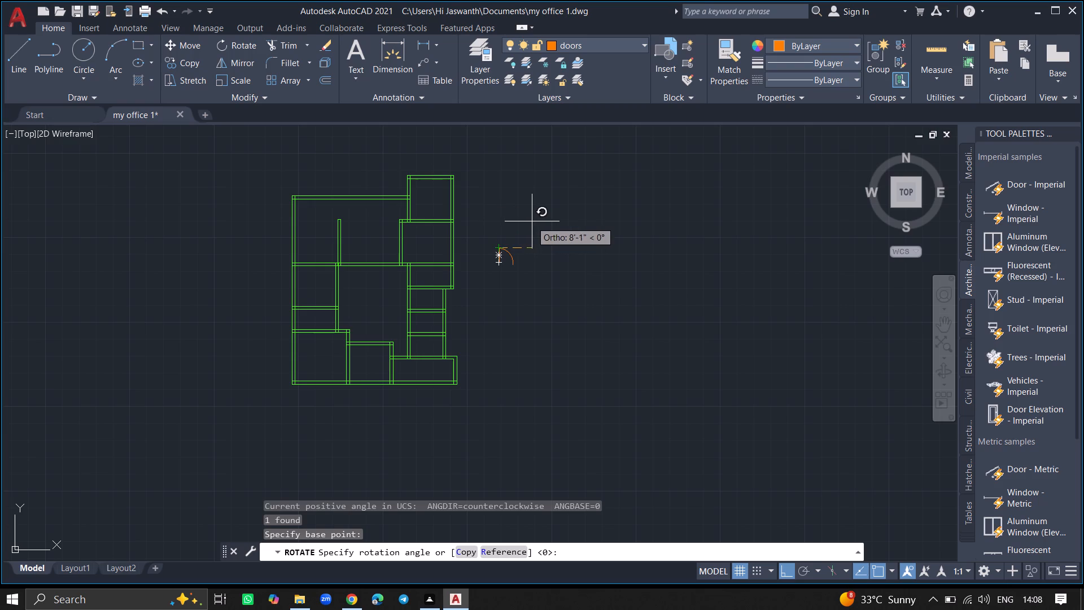
click(508, 210)
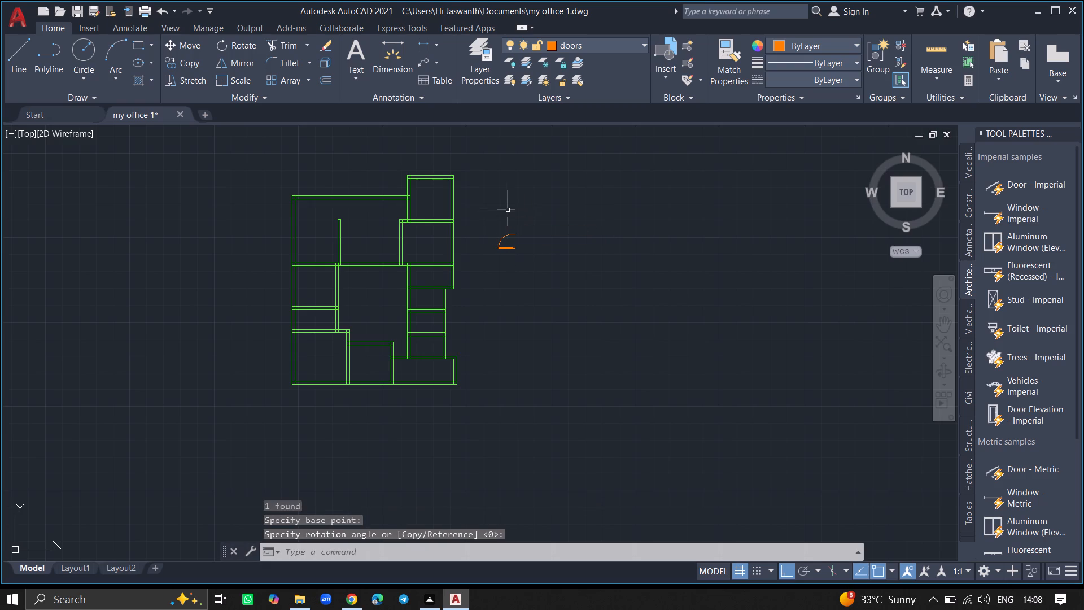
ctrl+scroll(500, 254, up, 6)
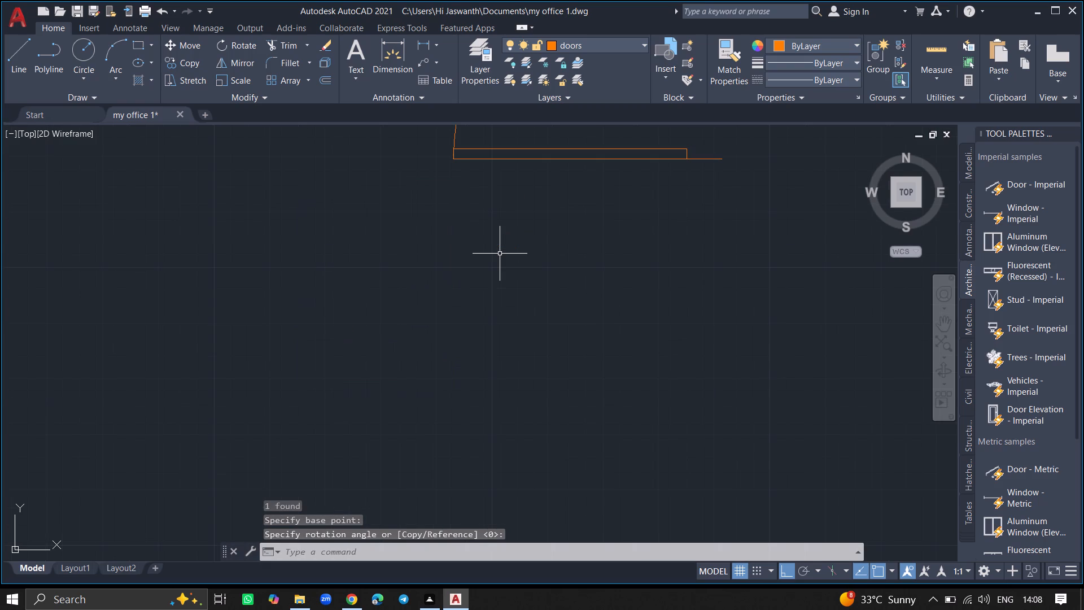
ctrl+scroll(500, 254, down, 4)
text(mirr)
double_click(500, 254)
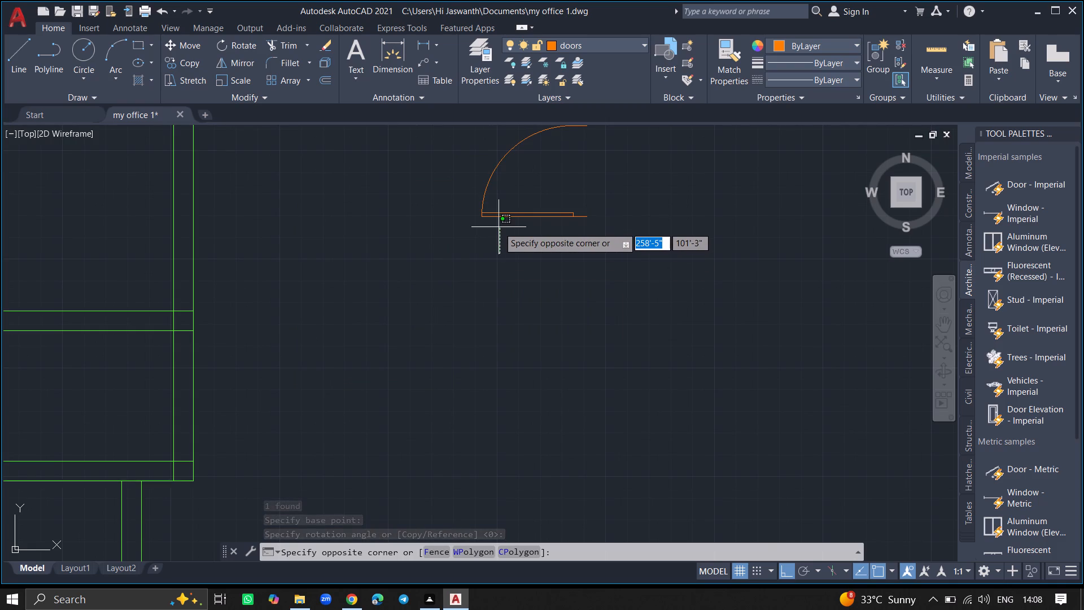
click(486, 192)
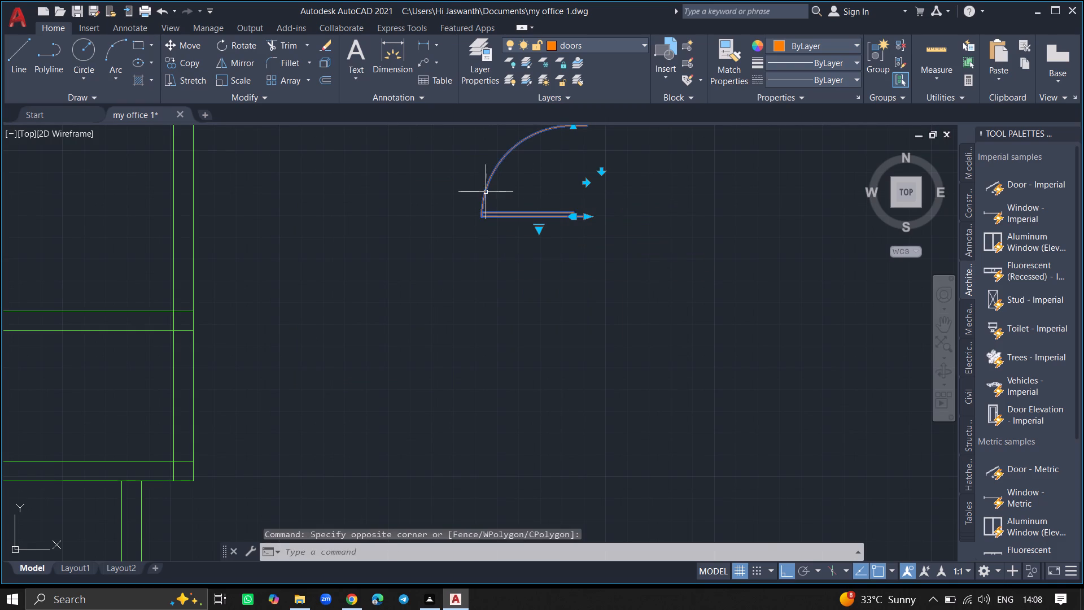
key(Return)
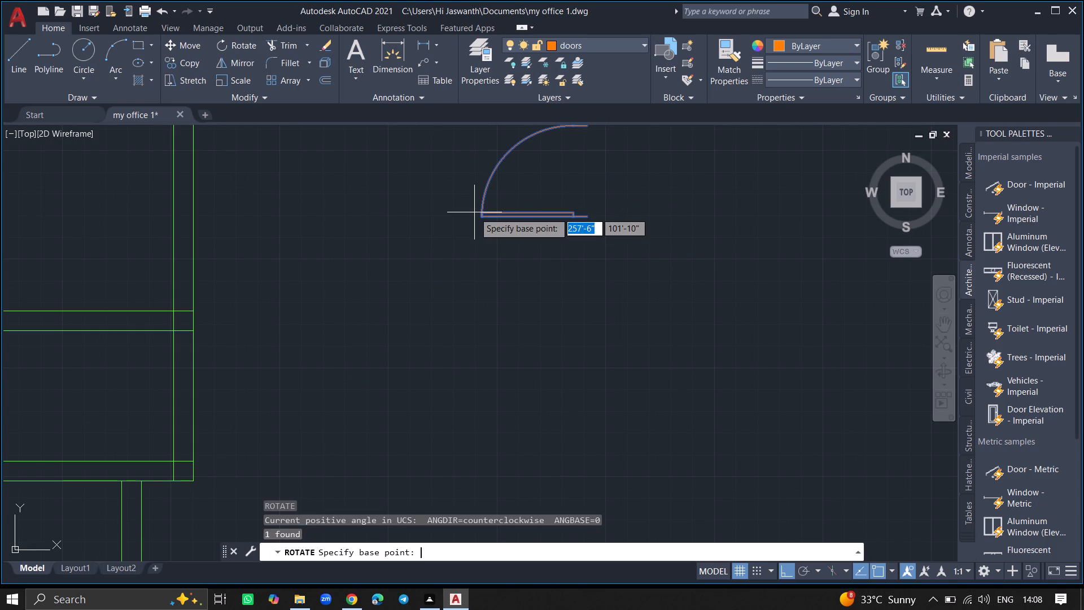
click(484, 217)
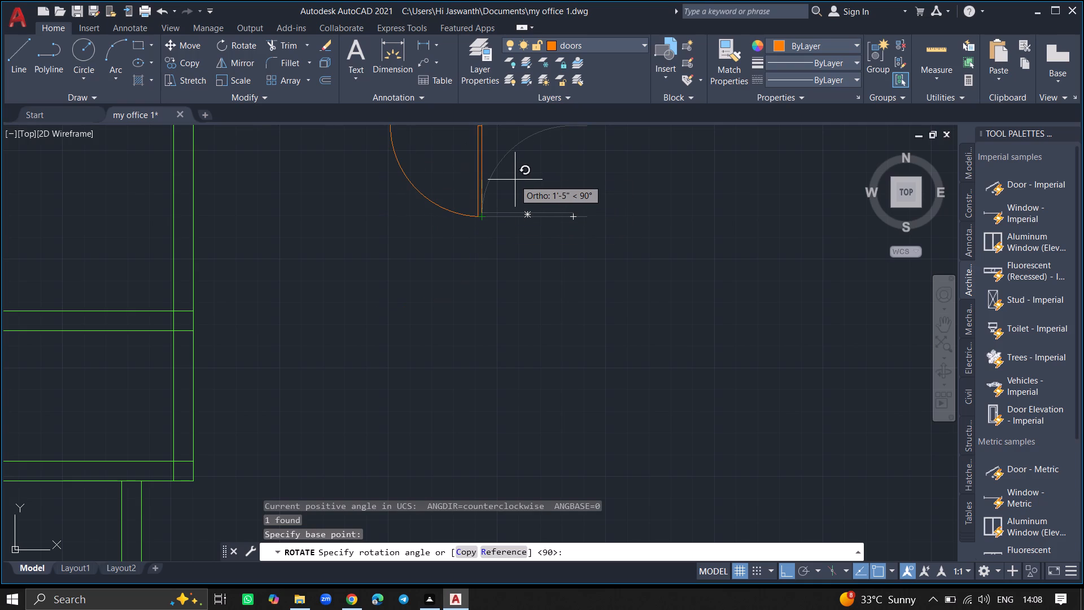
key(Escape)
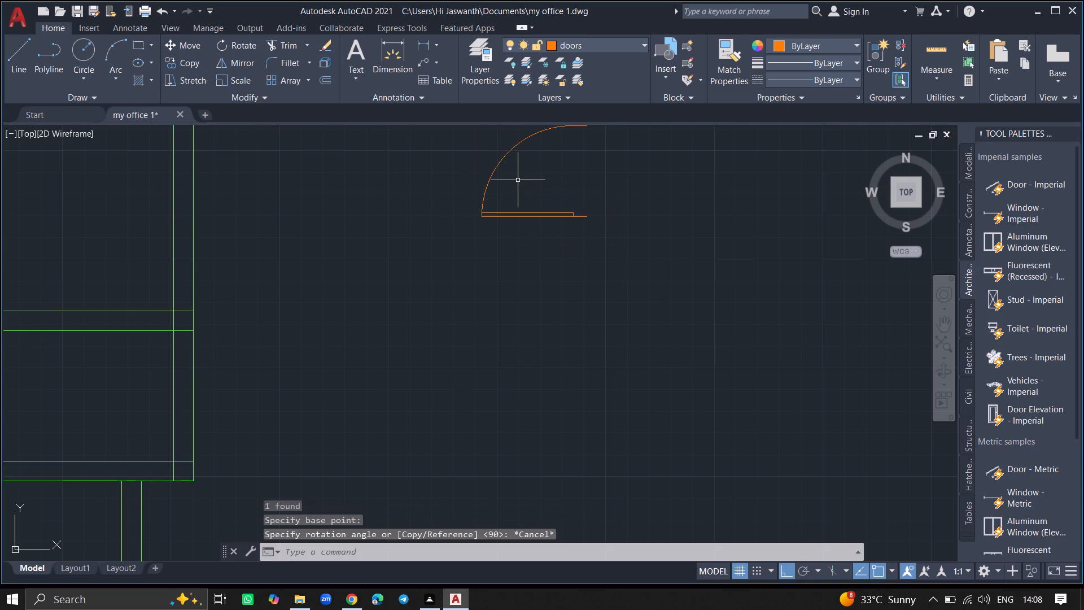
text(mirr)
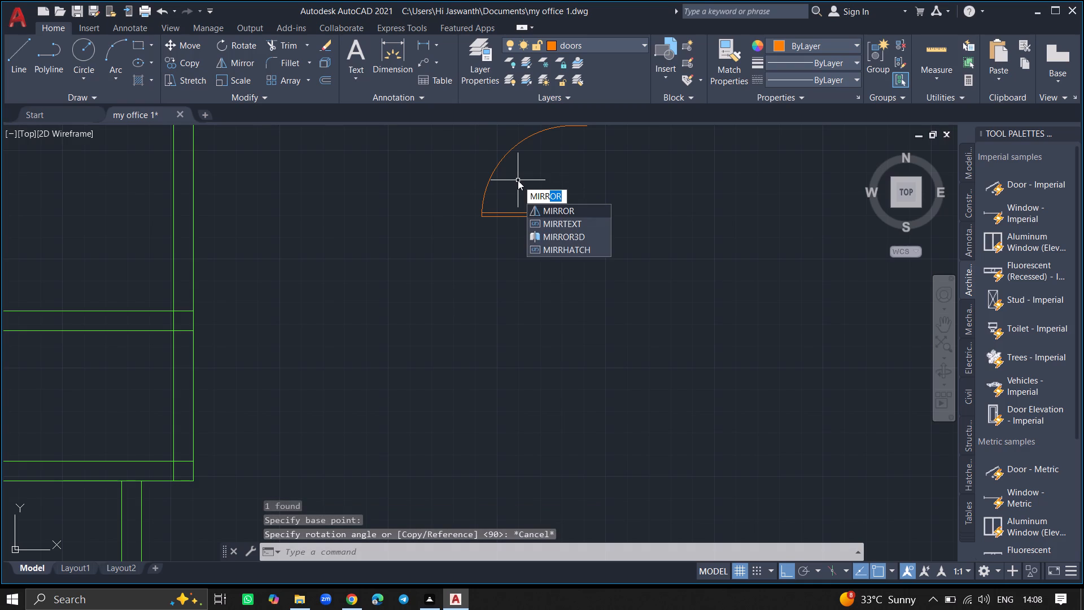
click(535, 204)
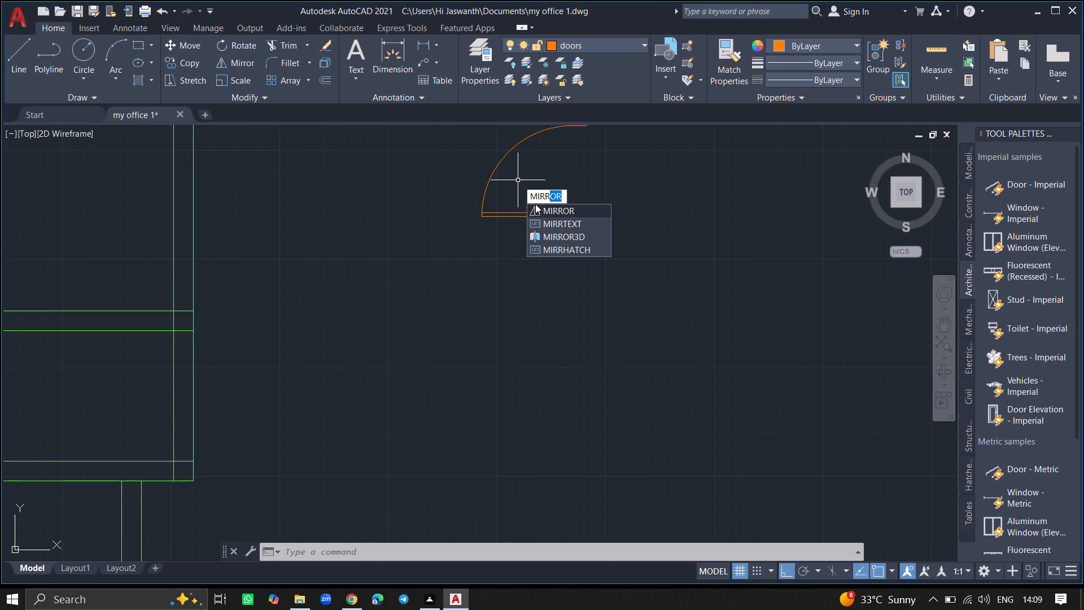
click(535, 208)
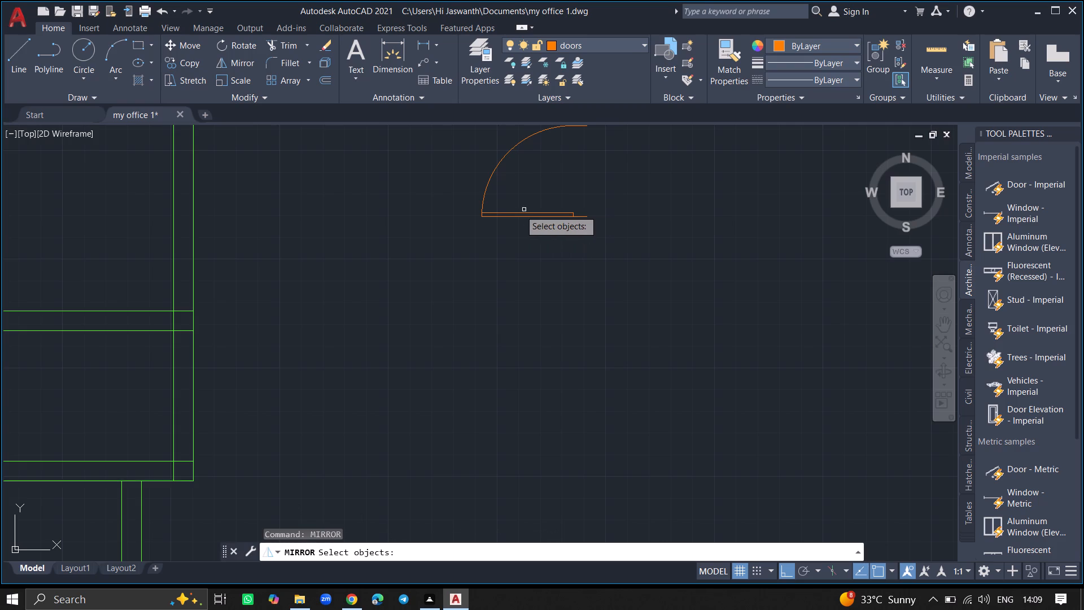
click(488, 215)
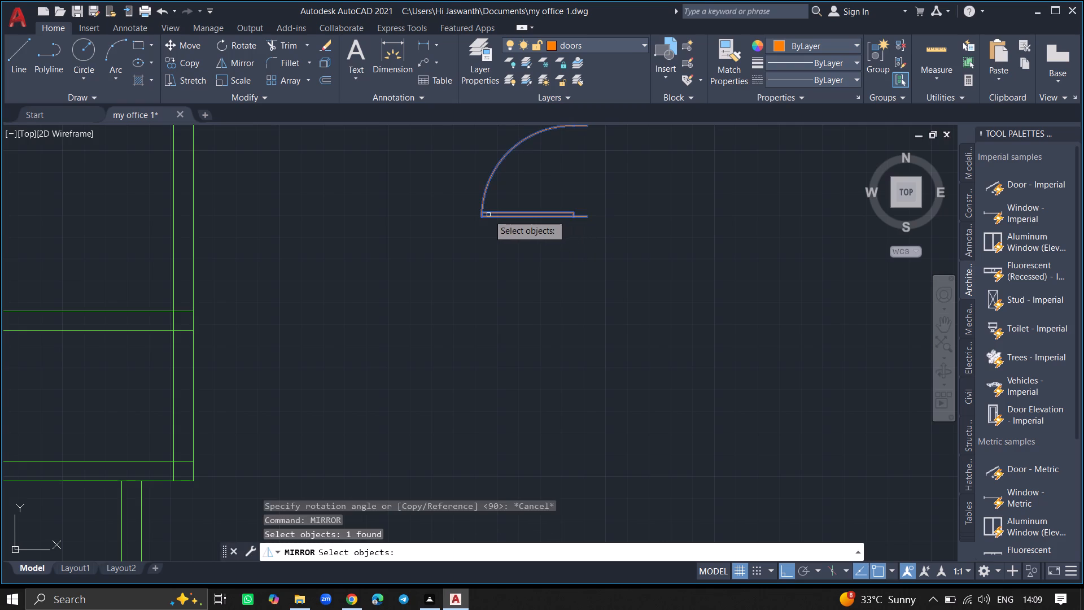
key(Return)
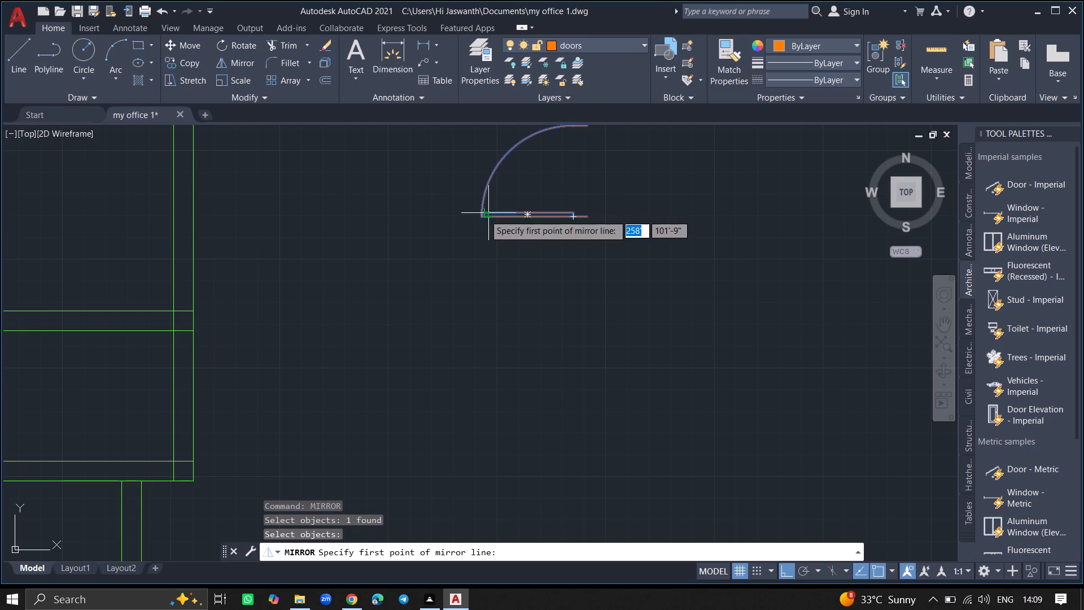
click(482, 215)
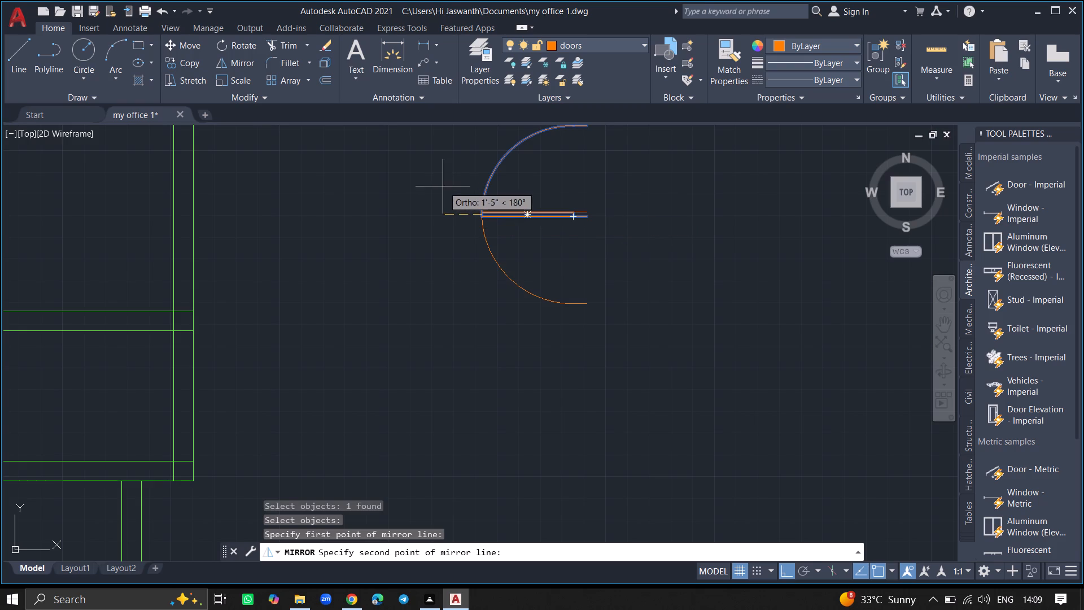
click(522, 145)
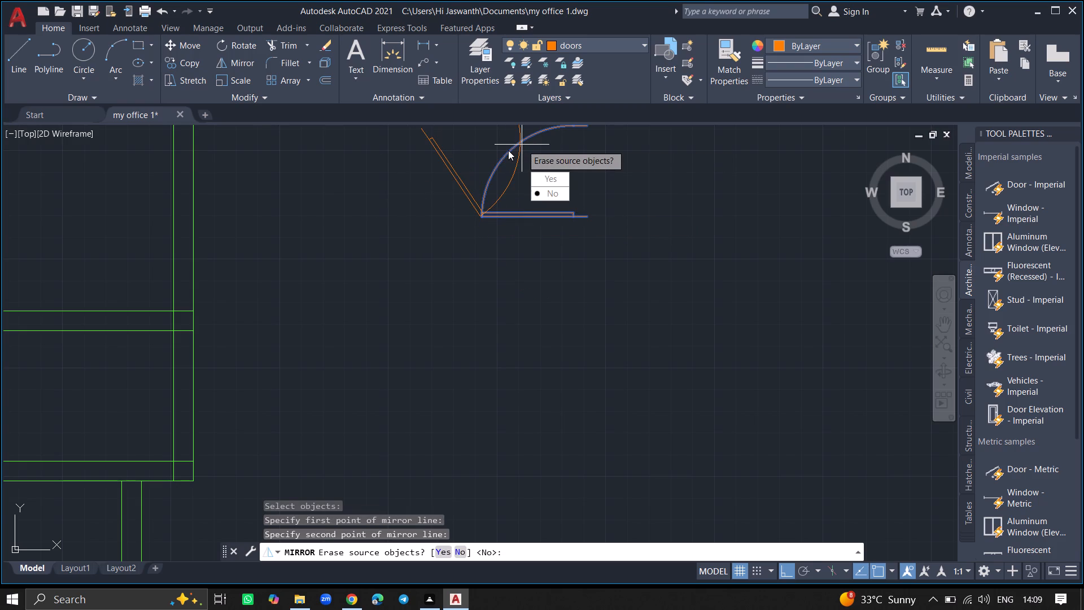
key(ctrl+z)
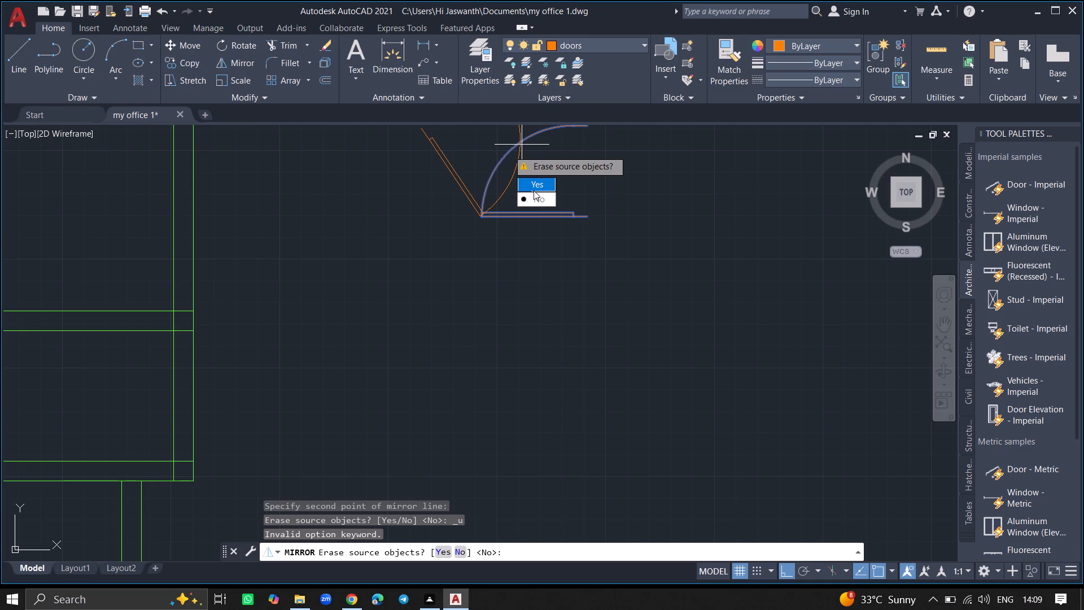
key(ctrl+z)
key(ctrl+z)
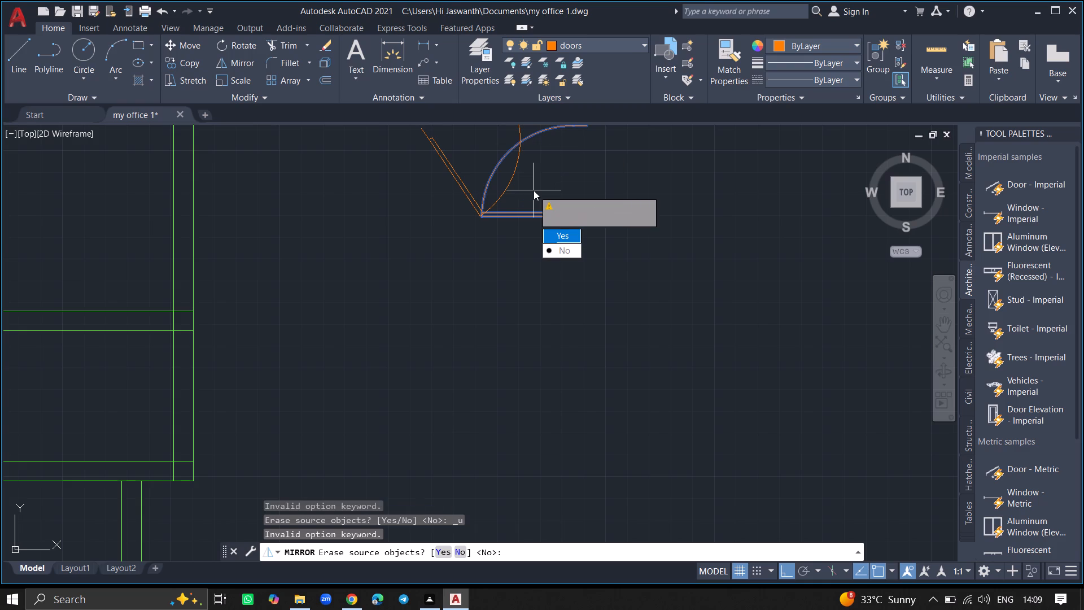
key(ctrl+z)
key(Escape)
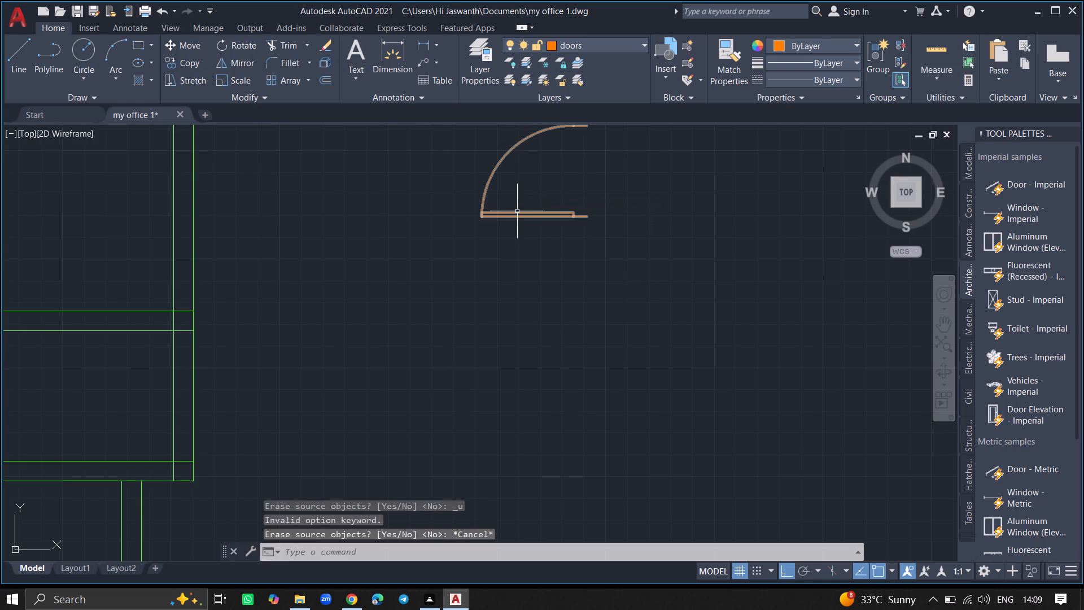
Rotate the door 270° about the arc-side end of its leaf so the leaf points straight down.
click(517, 211)
text(ro)
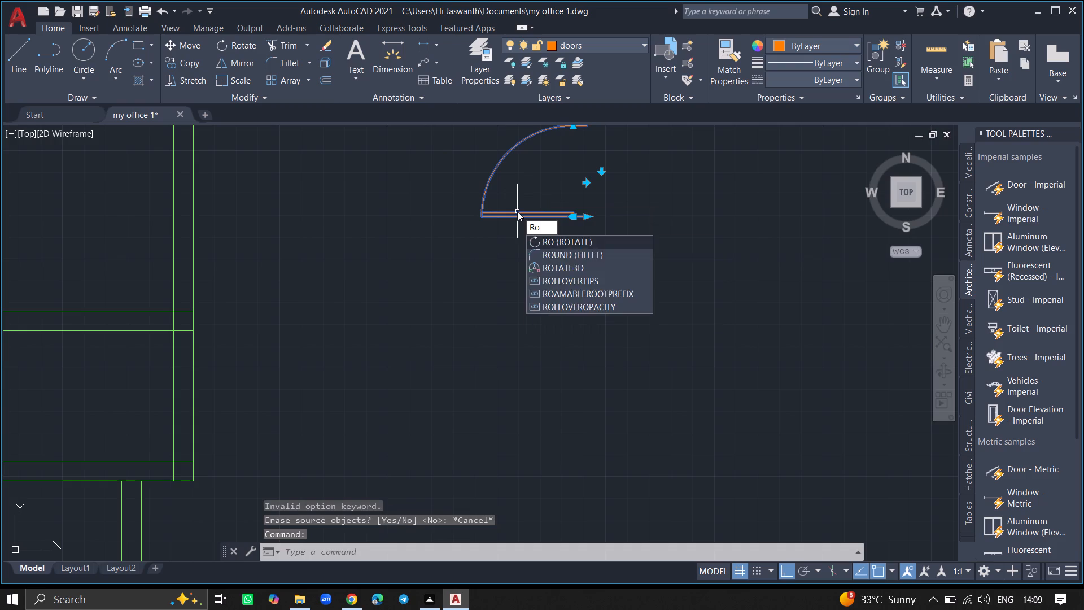
key(Return)
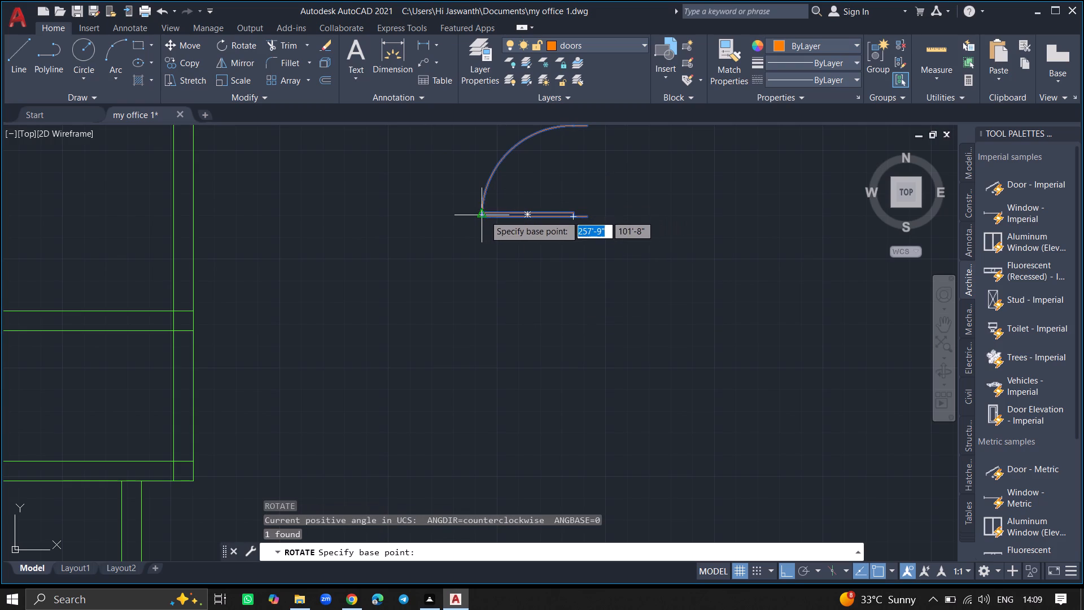
click(484, 215)
click(494, 268)
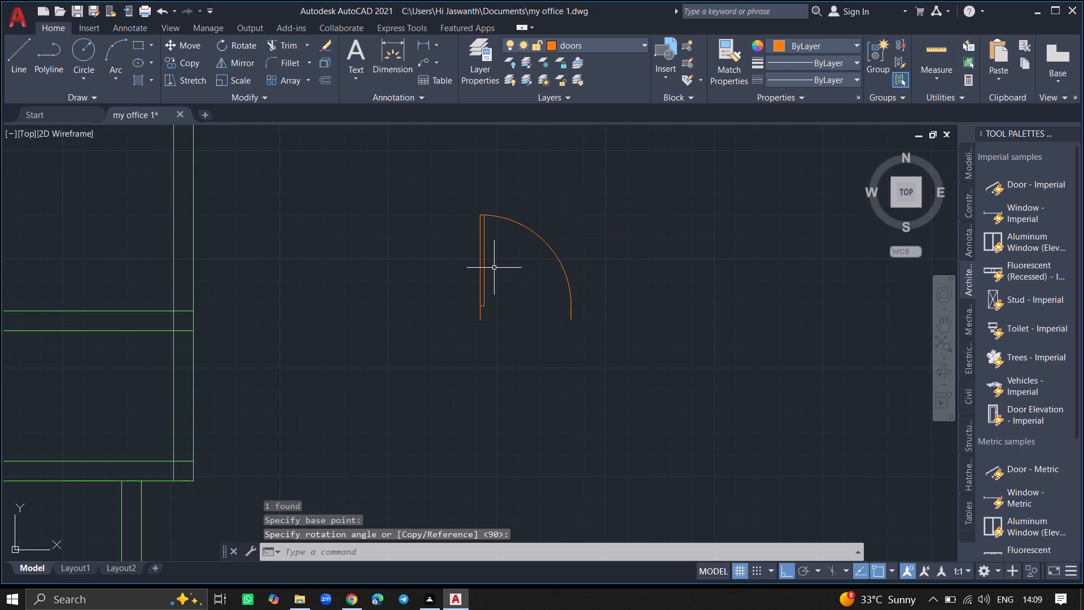
Mirror the door across the vertical centreline of its leaf and erase the source object.
click(480, 268)
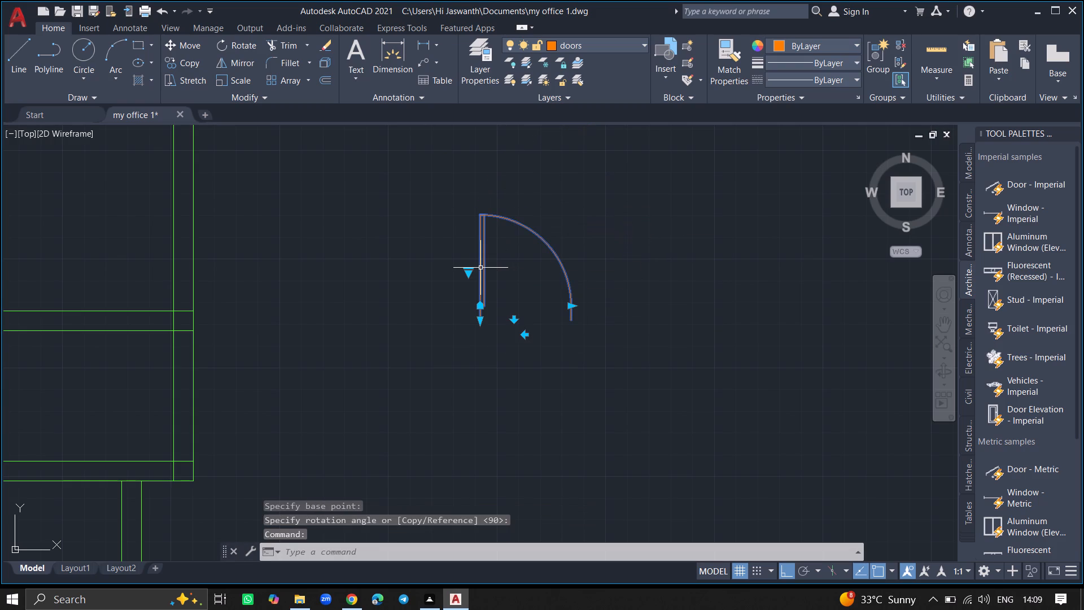
text(mi)
key(Return)
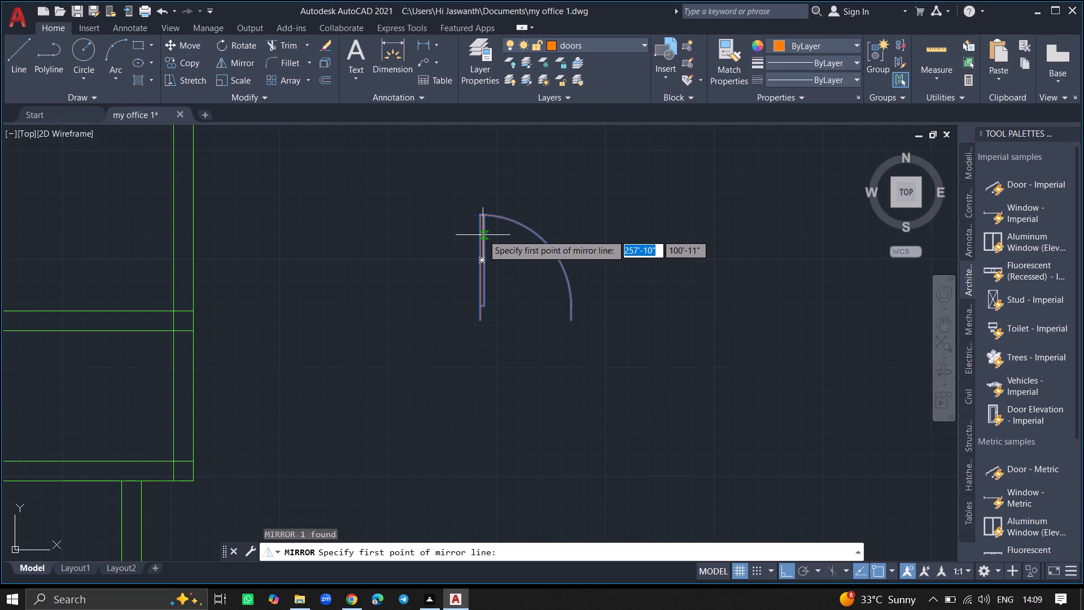
drag(482, 212, 490, 320)
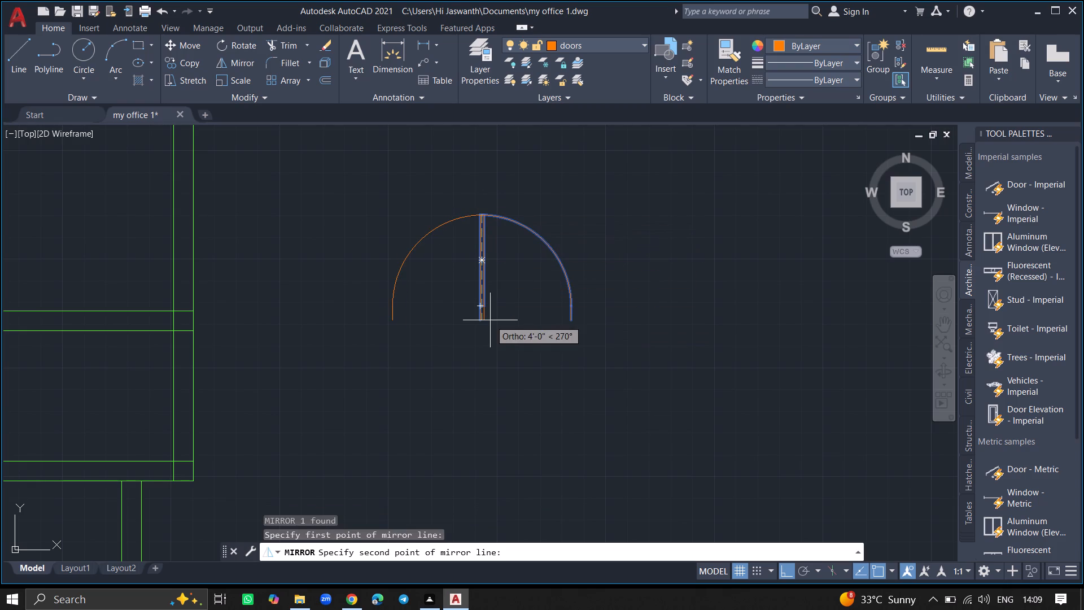
ctrl+scroll(483, 319, up, 7)
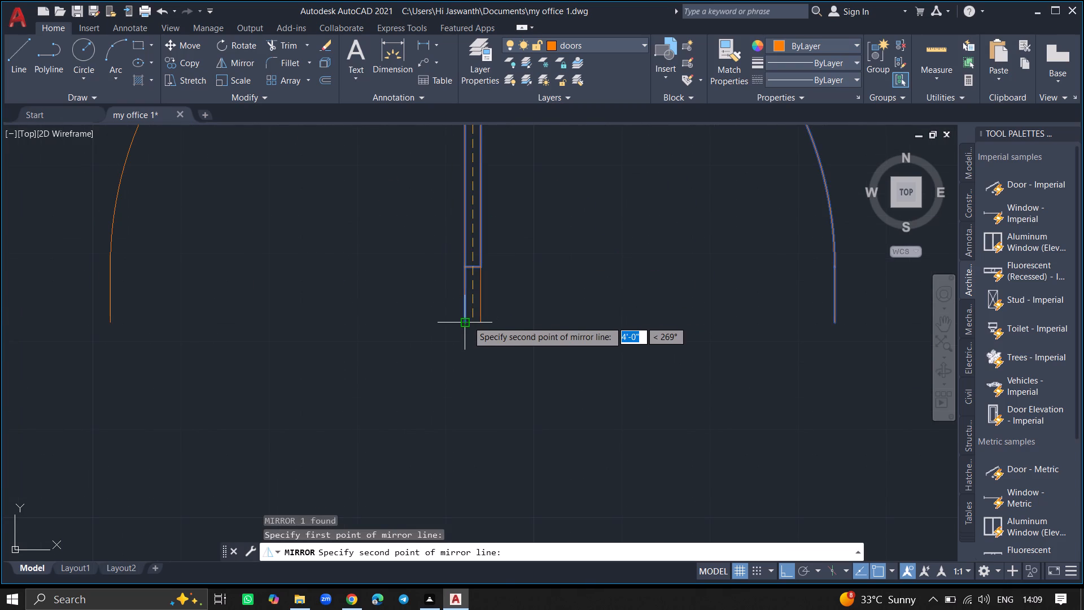
click(473, 321)
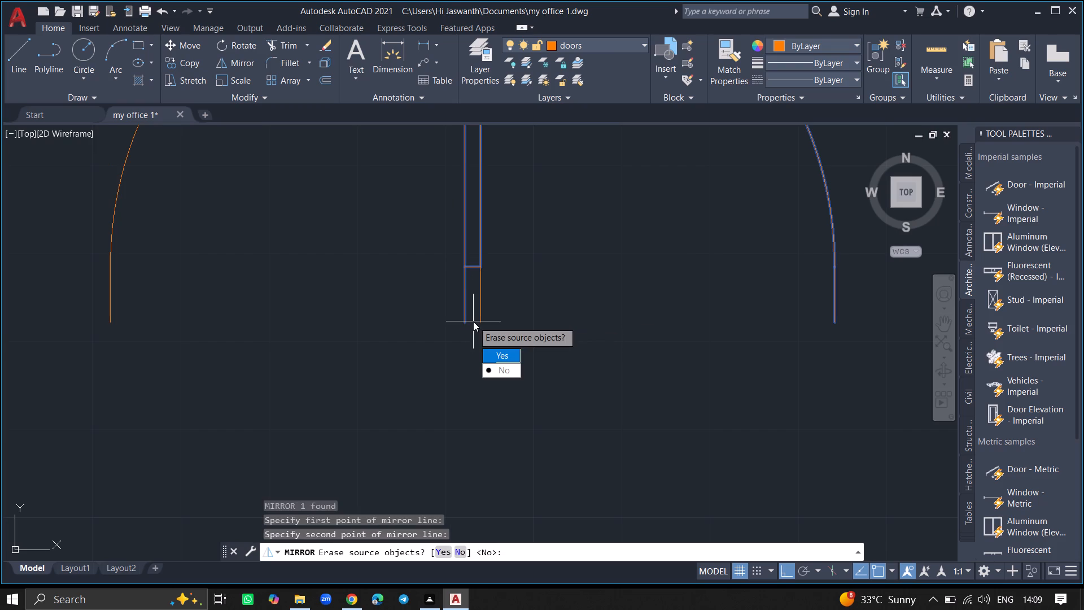
drag(493, 354, 473, 321)
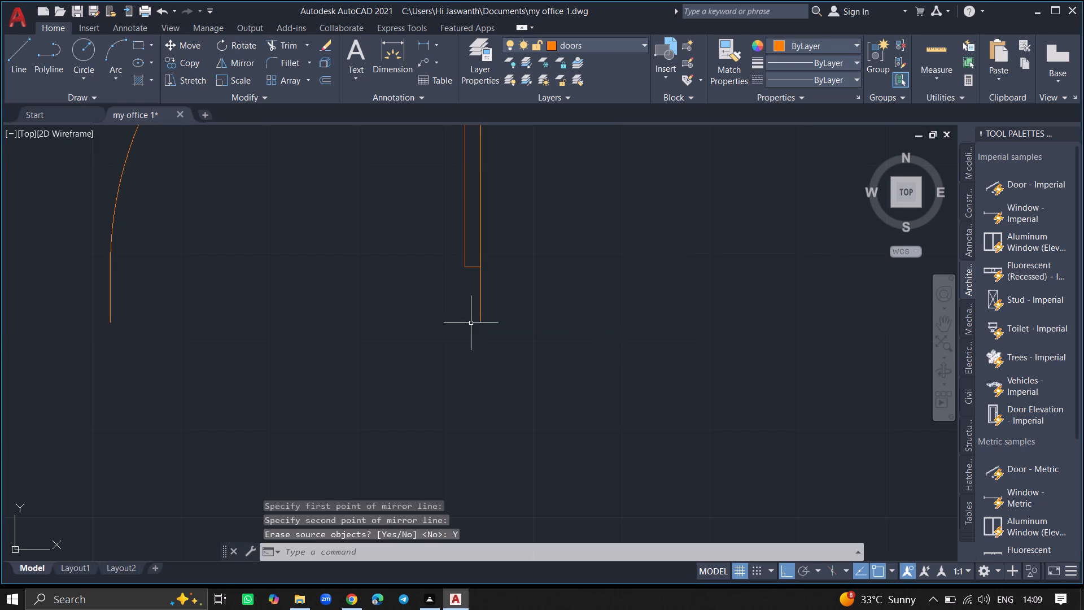
Rotate the mirrored door 270° about the centre of its leaf so the leaf lies horizontally below the arc.
ctrl+scroll(451, 339, down, 5)
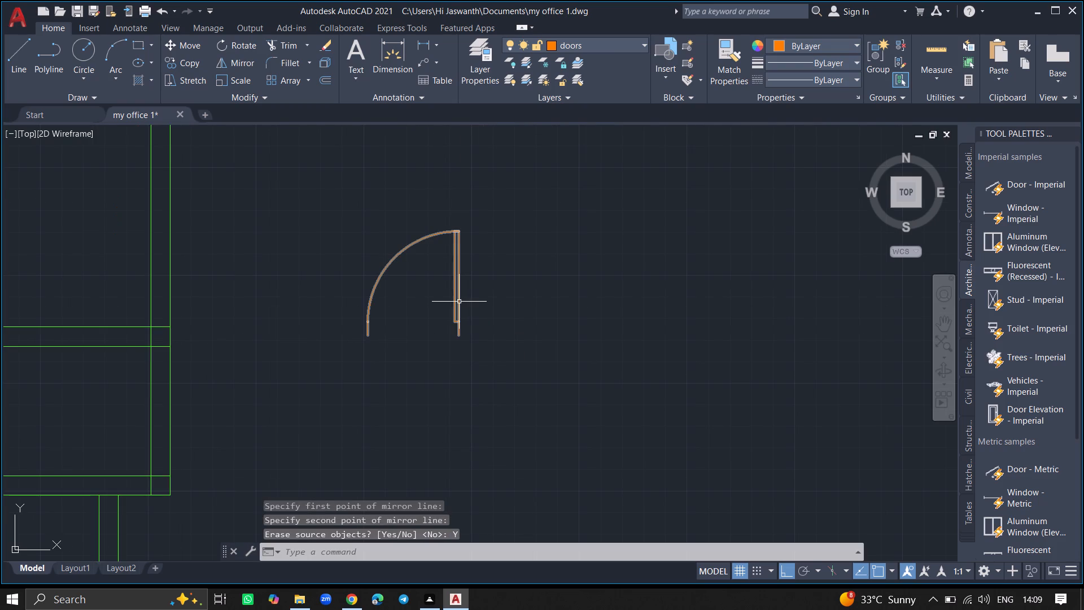
click(459, 302)
text(rot)
key(Return)
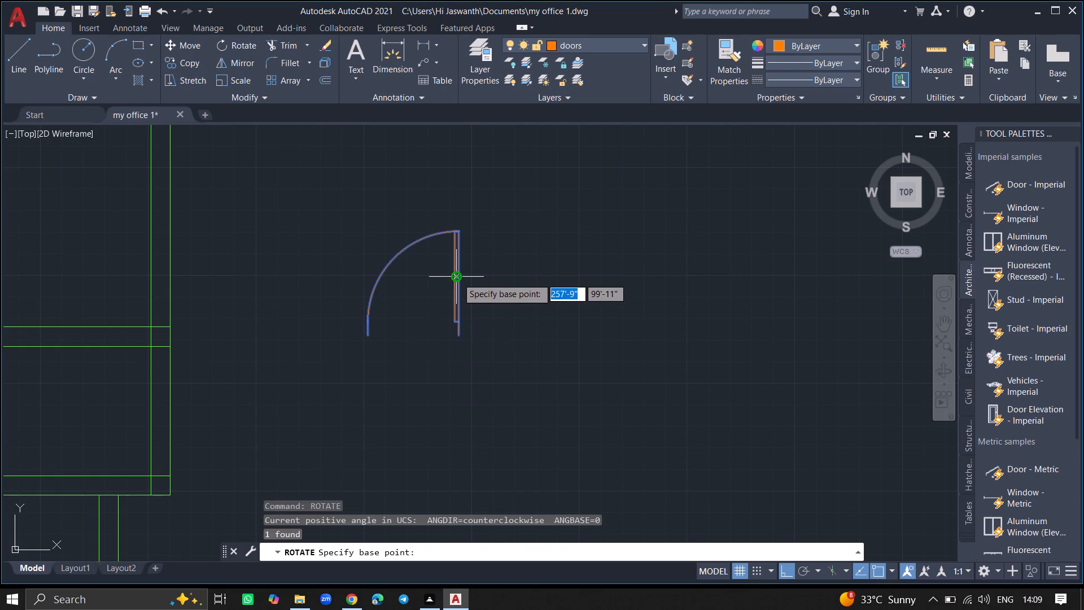
click(457, 278)
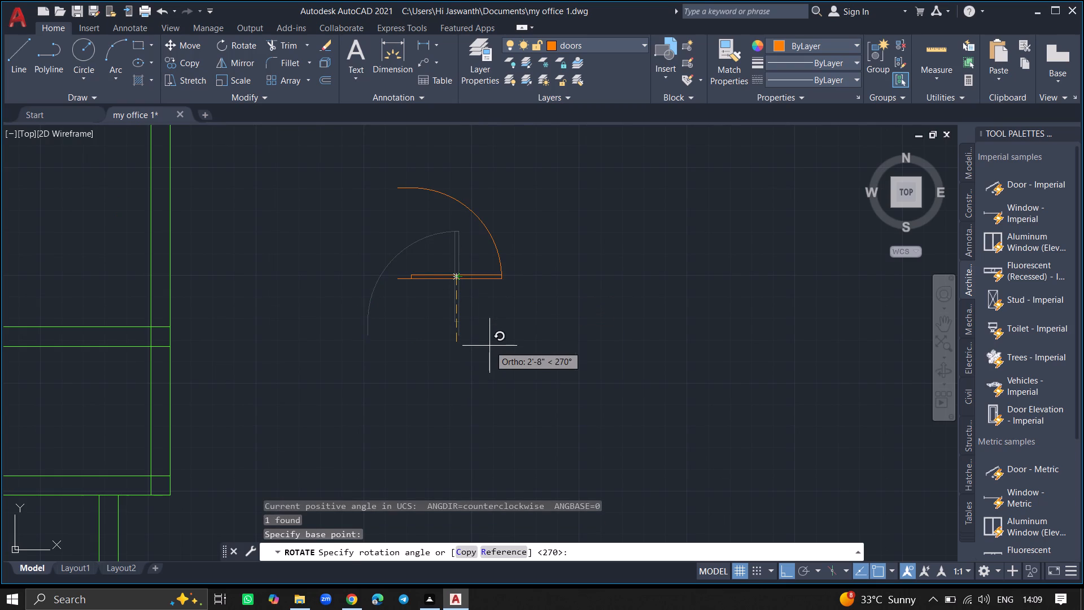
click(489, 346)
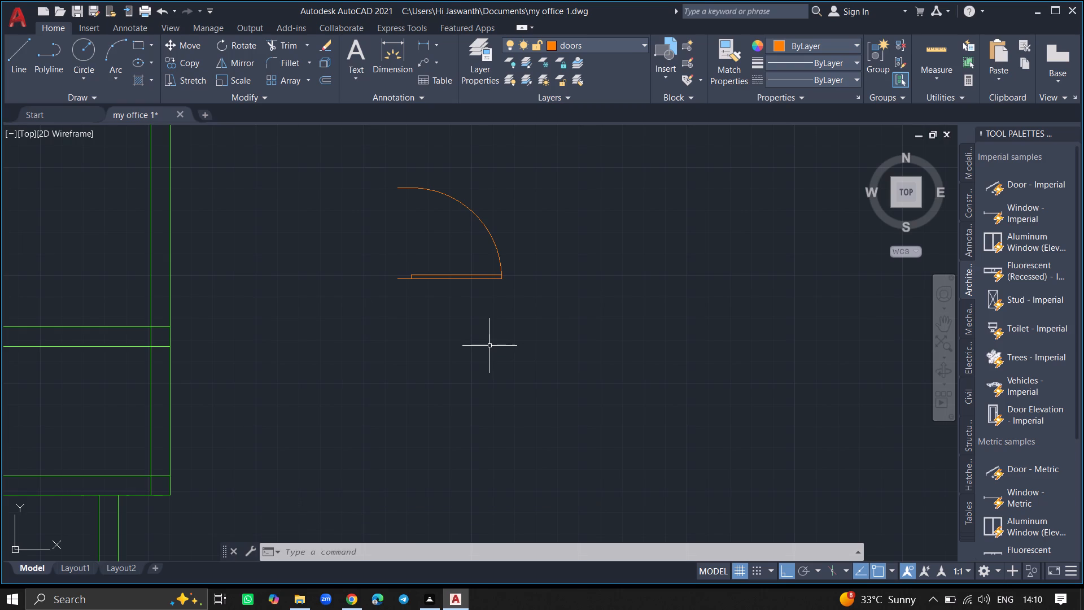
Move the door, with ortho off, into the left wall of the top-right room, just above the room's lower wall.
ctrl+scroll(513, 281, down, 2)
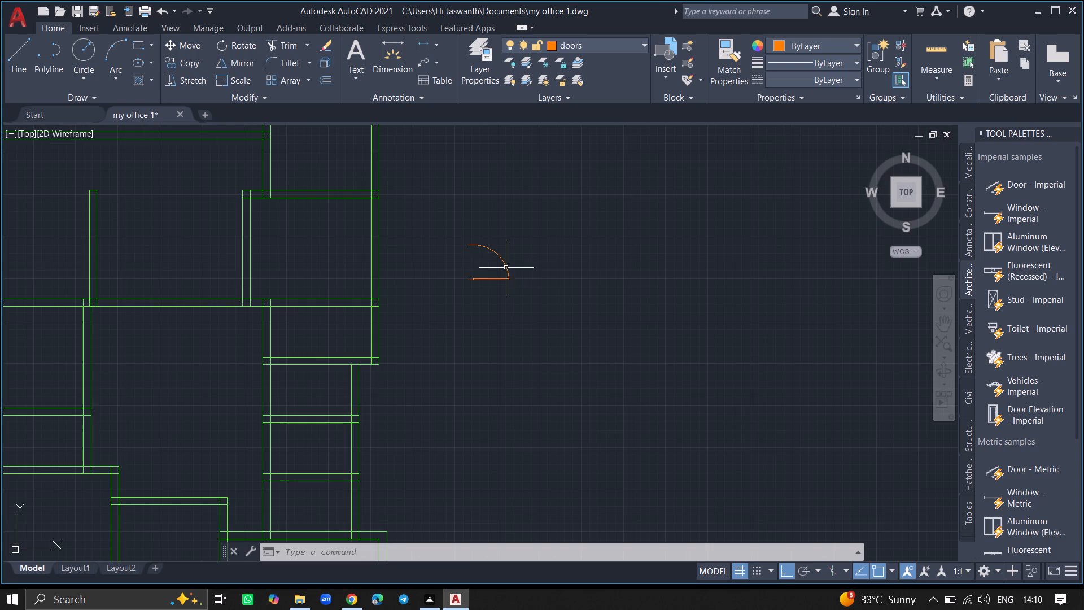
click(504, 265)
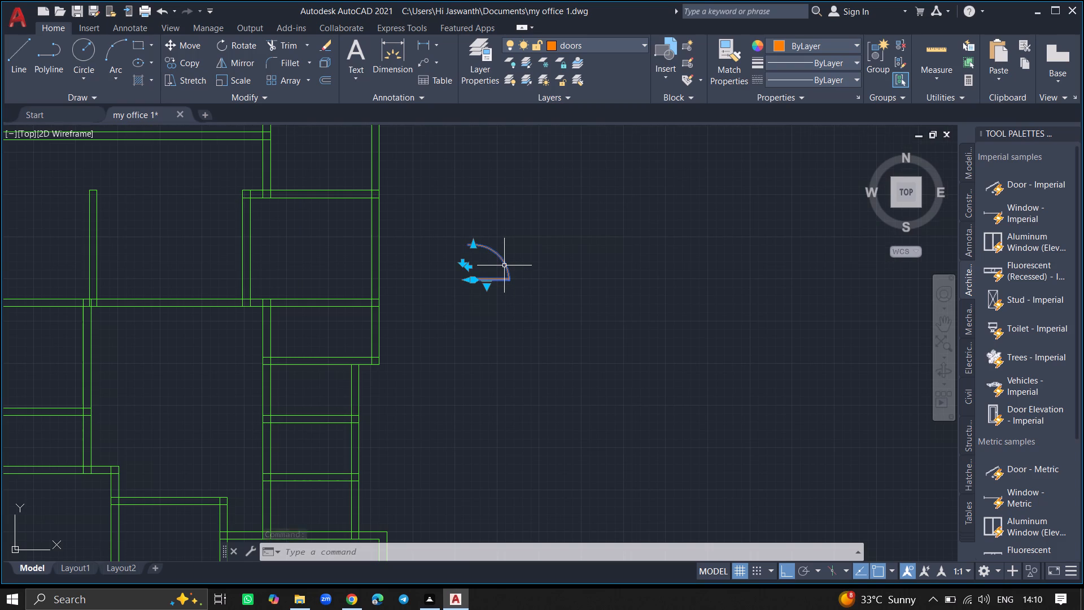
ctrl+scroll(504, 265, down, 1)
text(mo)
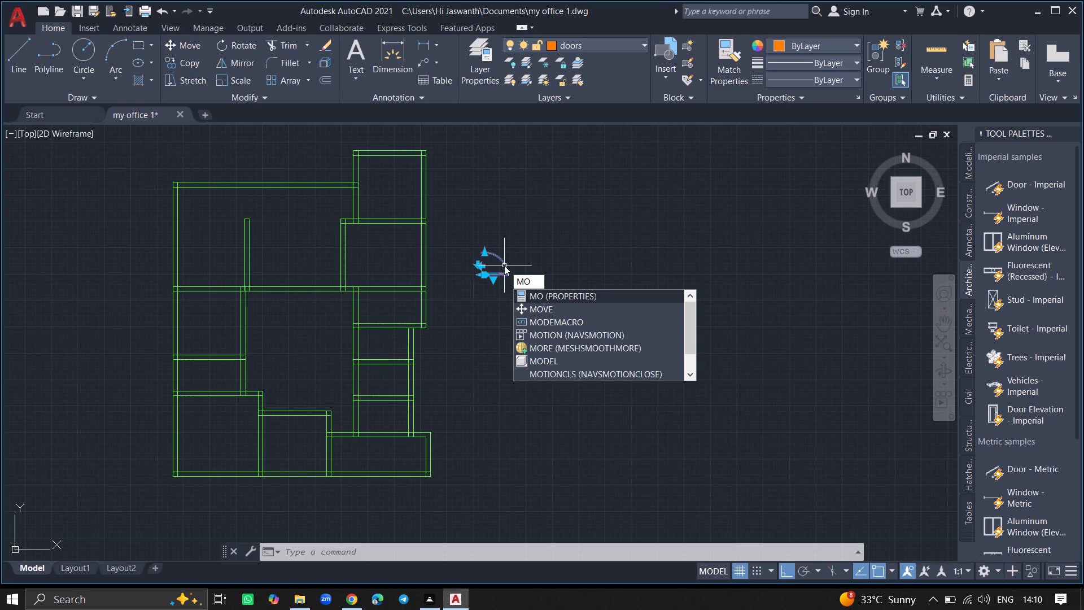
click(526, 306)
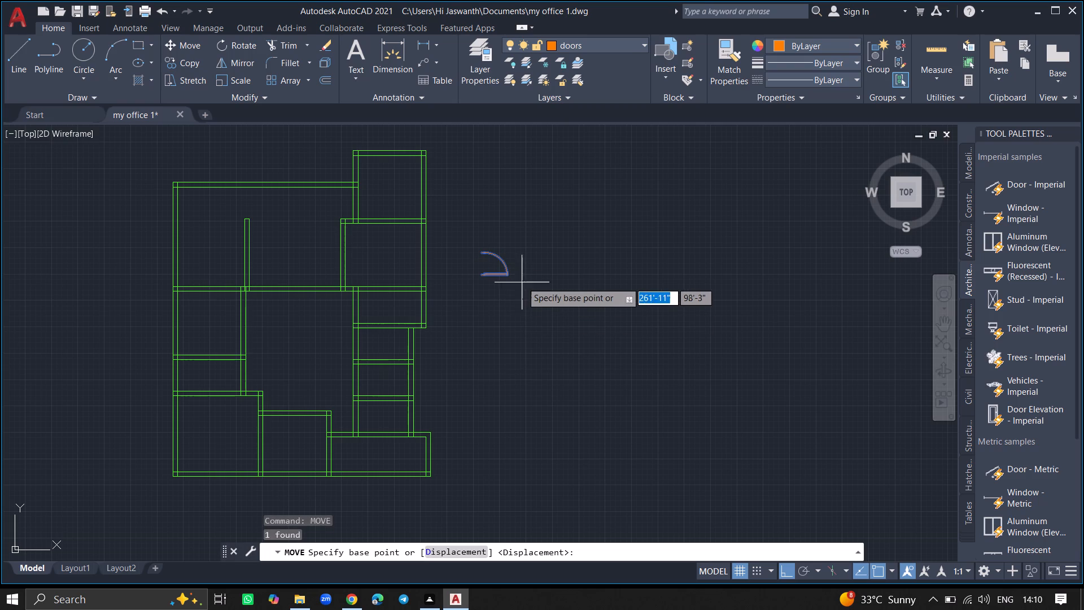
click(509, 274)
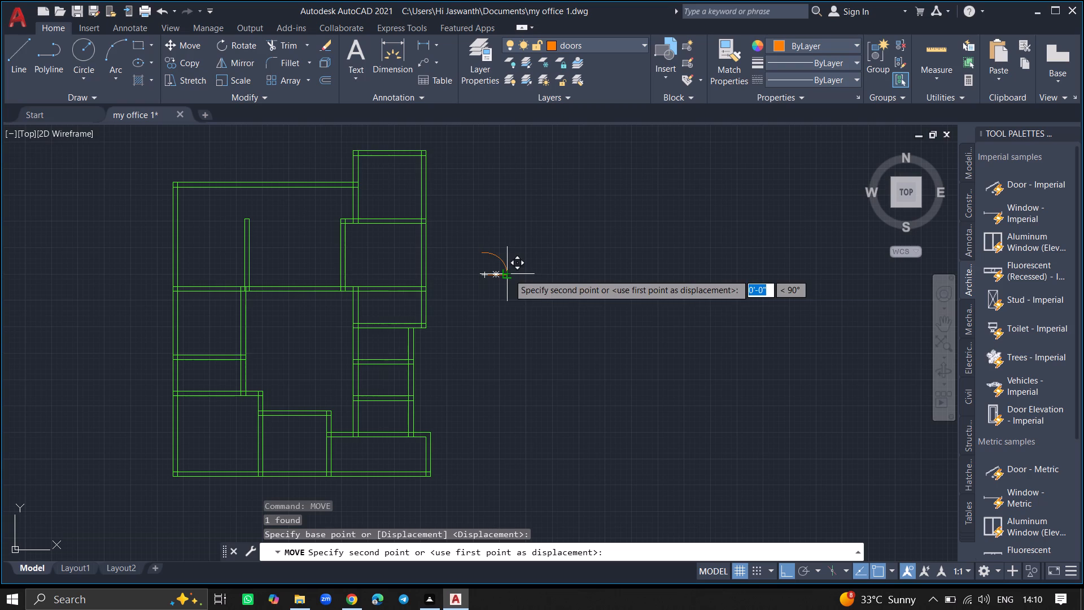
key(F8)
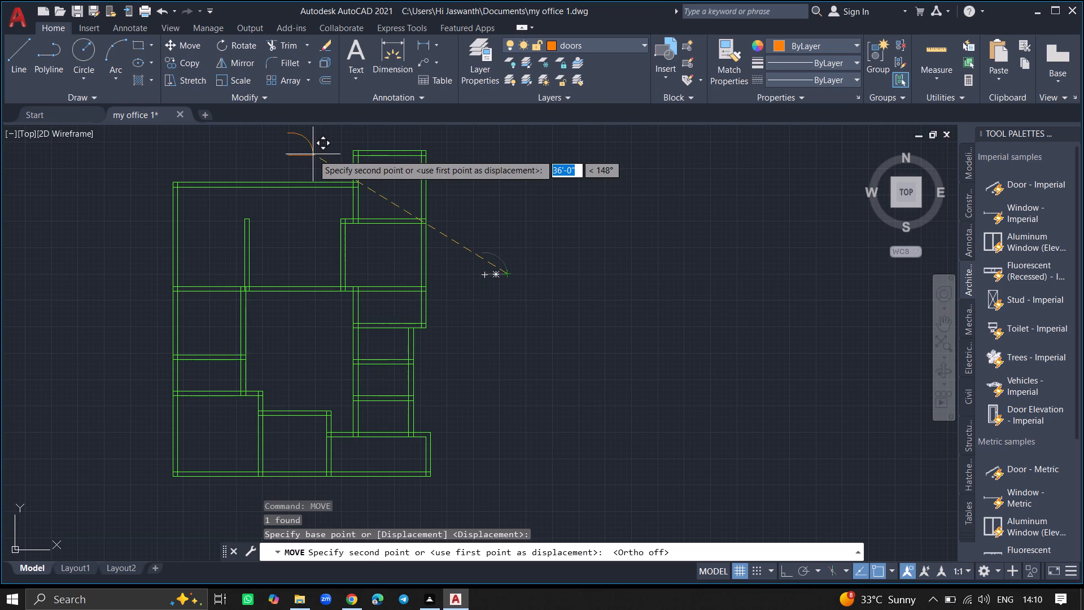
ctrl+scroll(373, 203, up, 6)
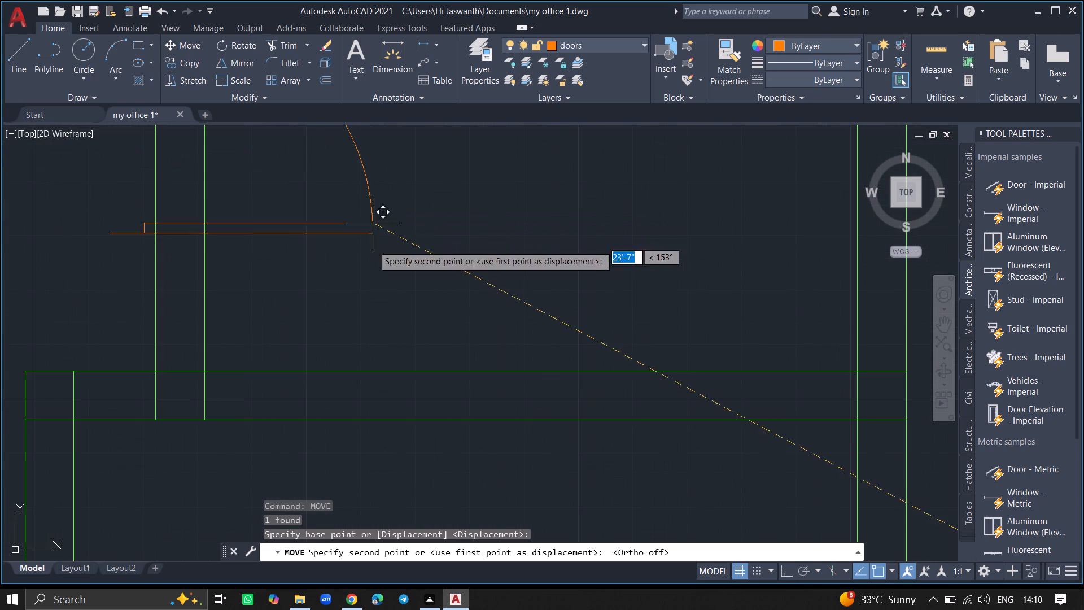
ctrl+scroll(369, 291, down, 3)
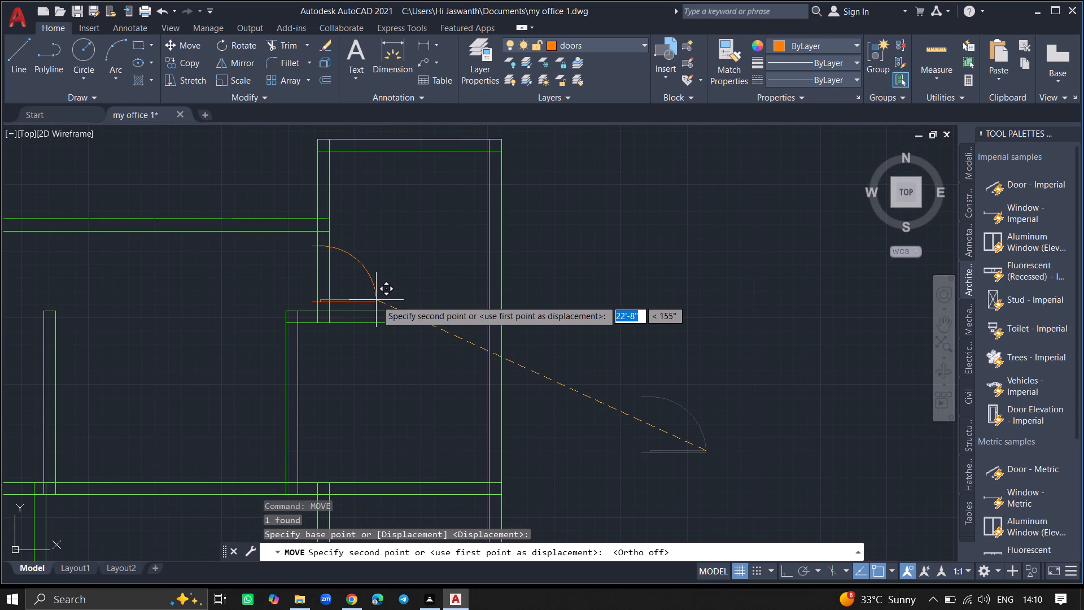
click(376, 300)
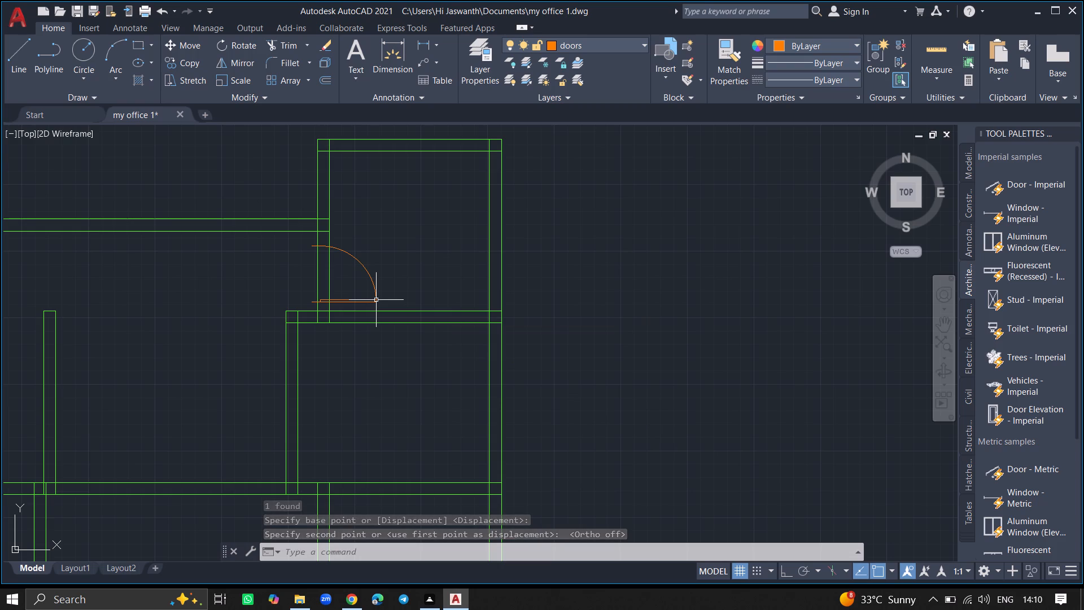
Trim both wall lines between the door jambs to open the doorway in the top-right room's left wall.
text(trim)
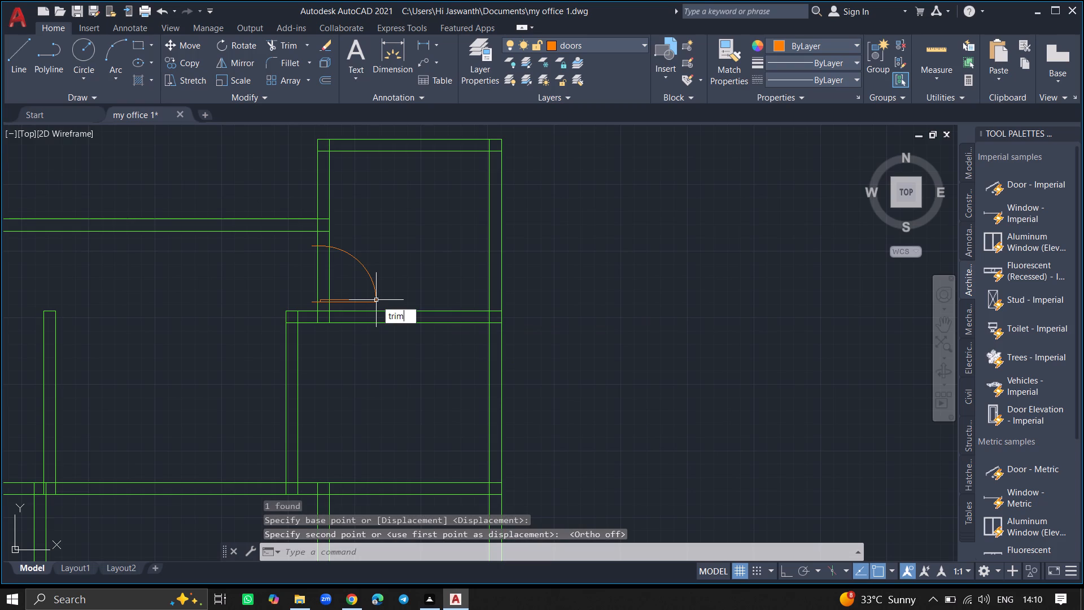
key(Return)
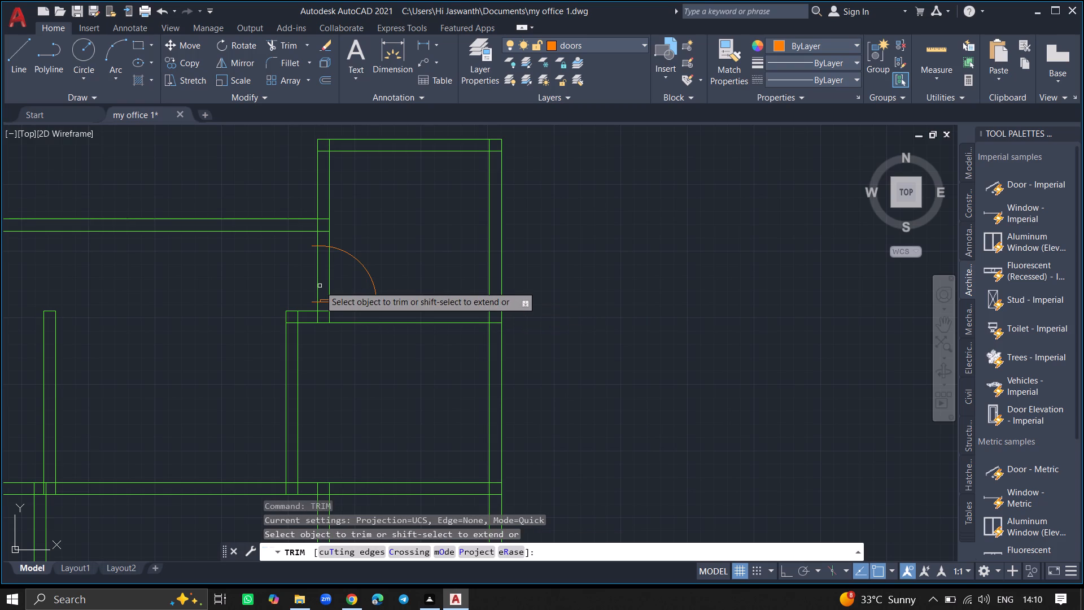
click(317, 285)
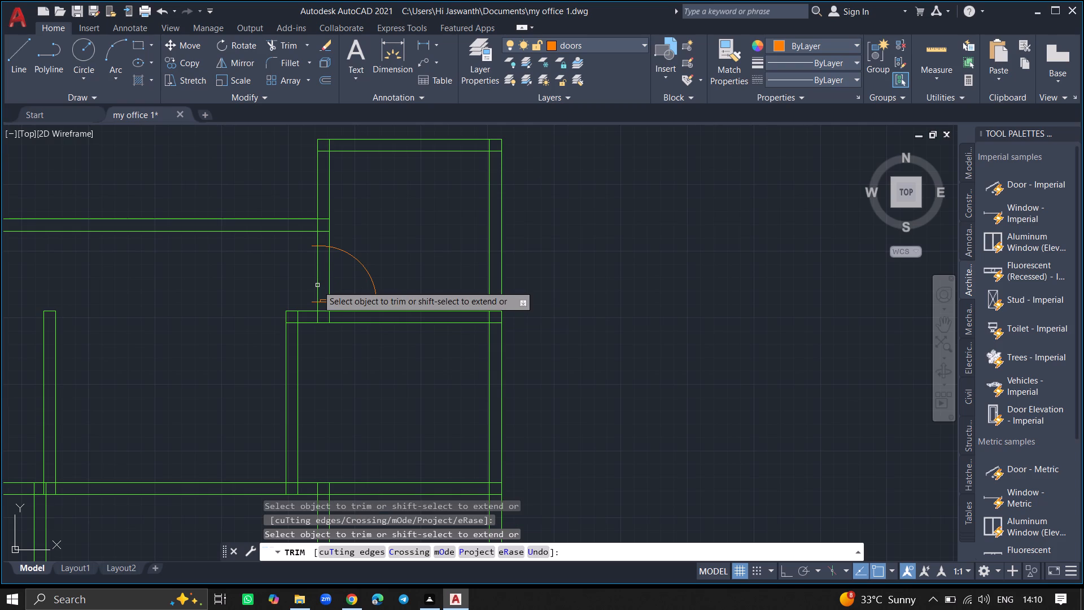
click(319, 284)
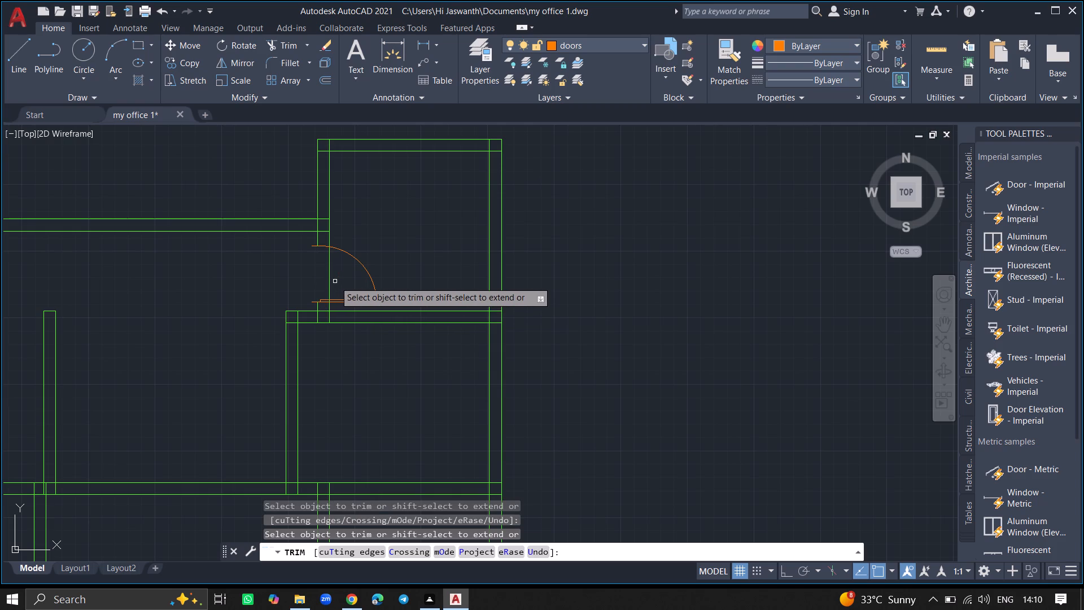
click(331, 284)
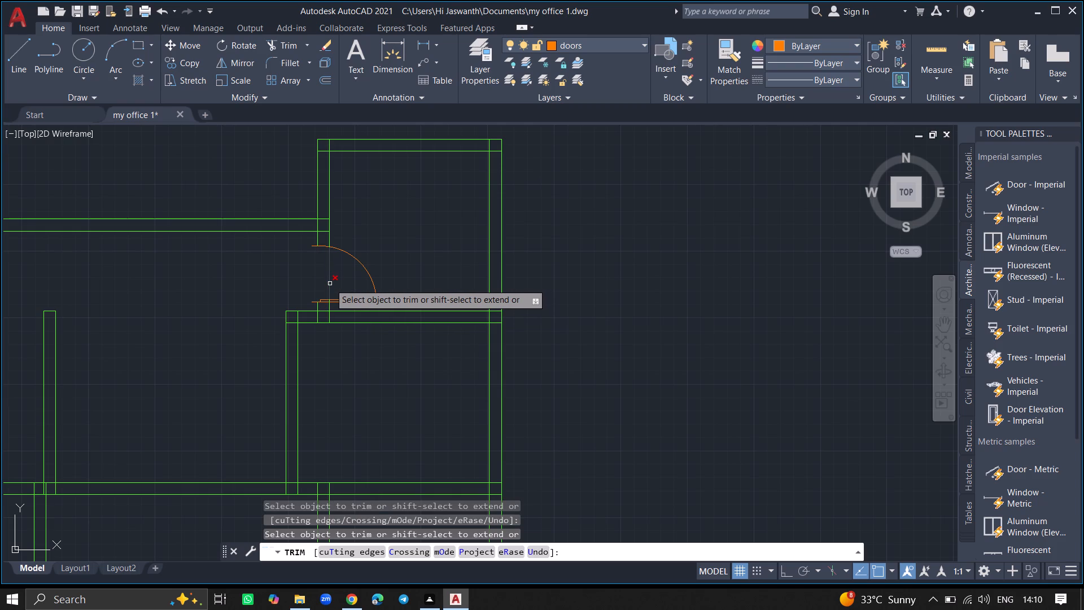
click(330, 284)
key(Return)
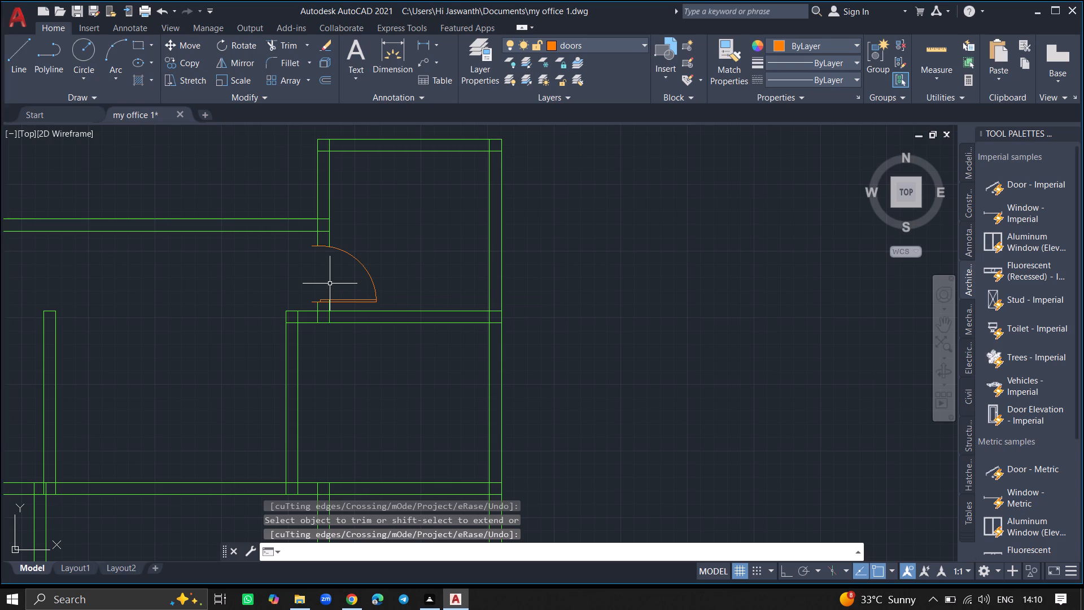
Copy the door to the left wall of the room below, the left-side middle room and the bottom-left room near its right wall.
click(368, 274)
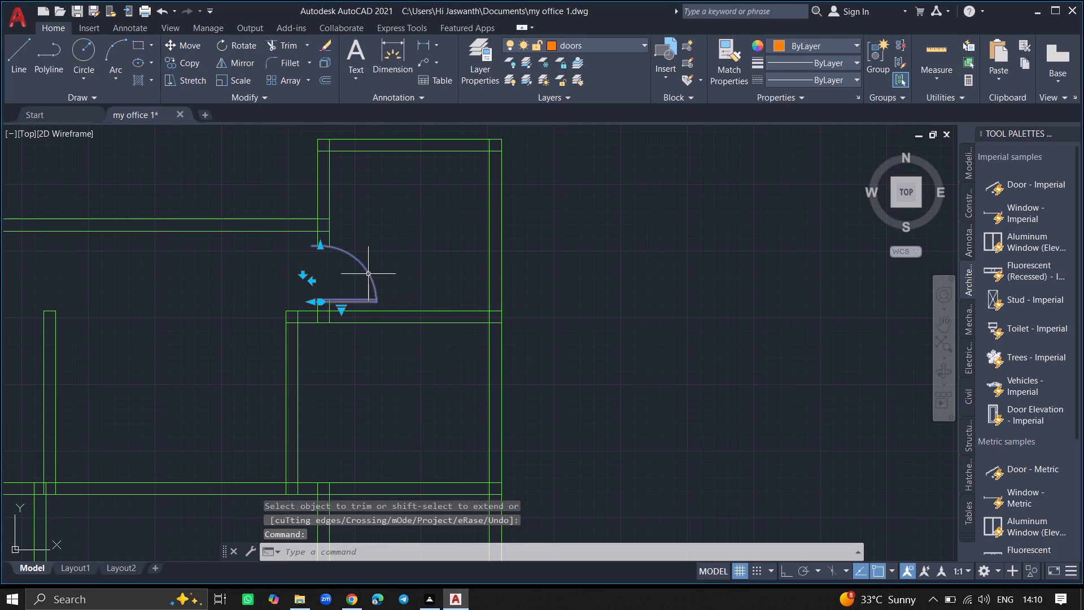
text(copy)
key(Return)
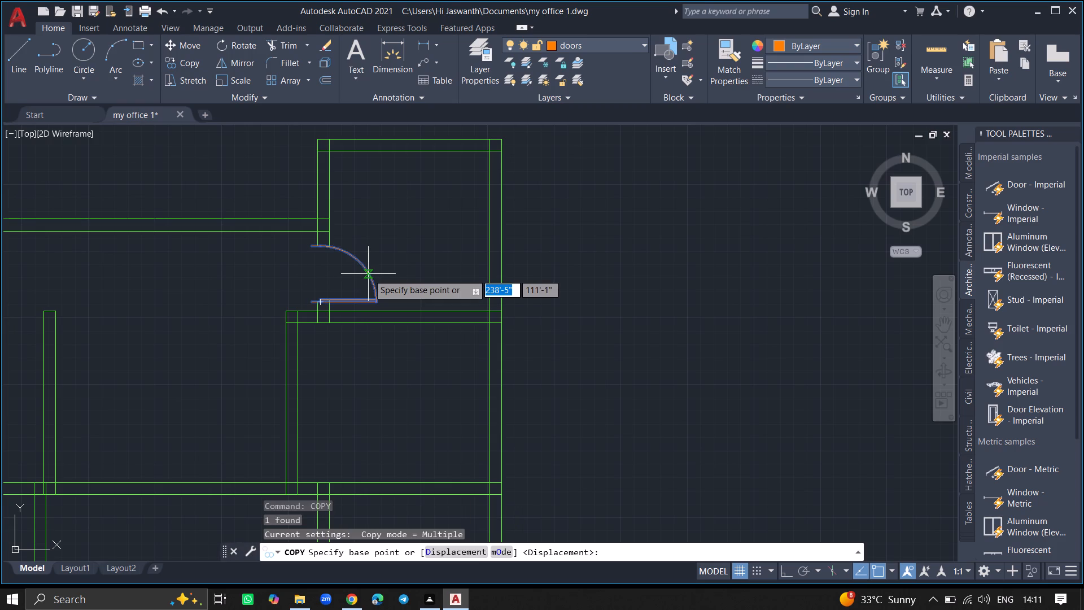
click(368, 274)
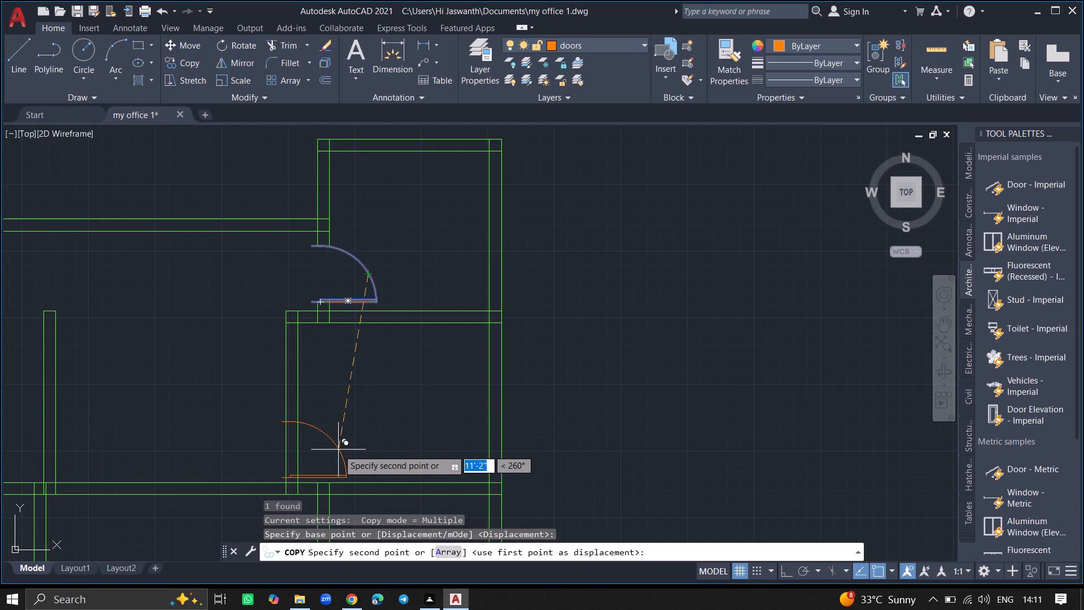
click(338, 450)
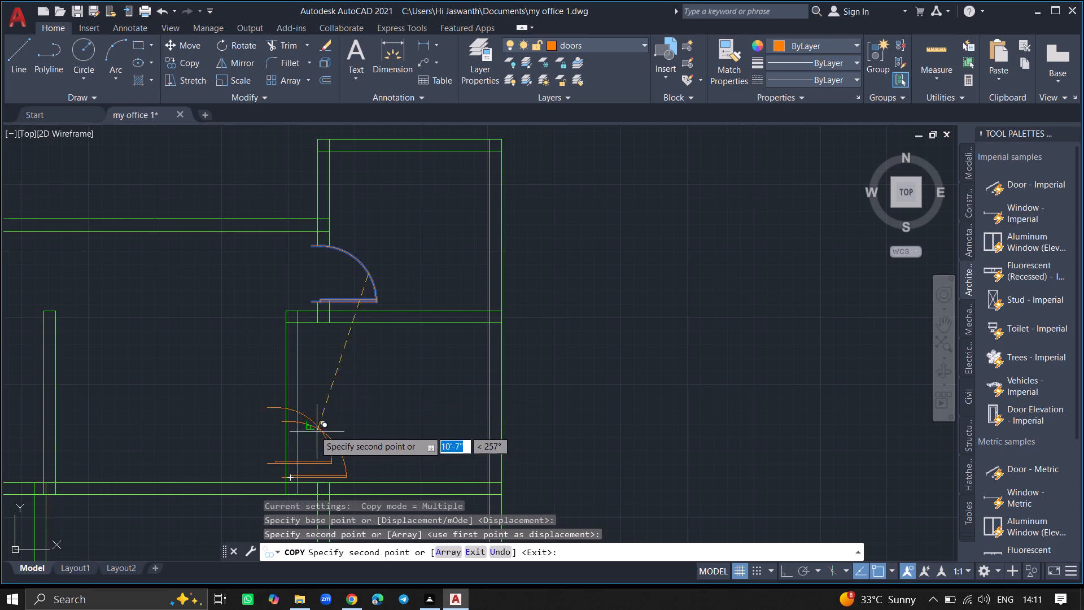
scroll(255, 411, down, 4)
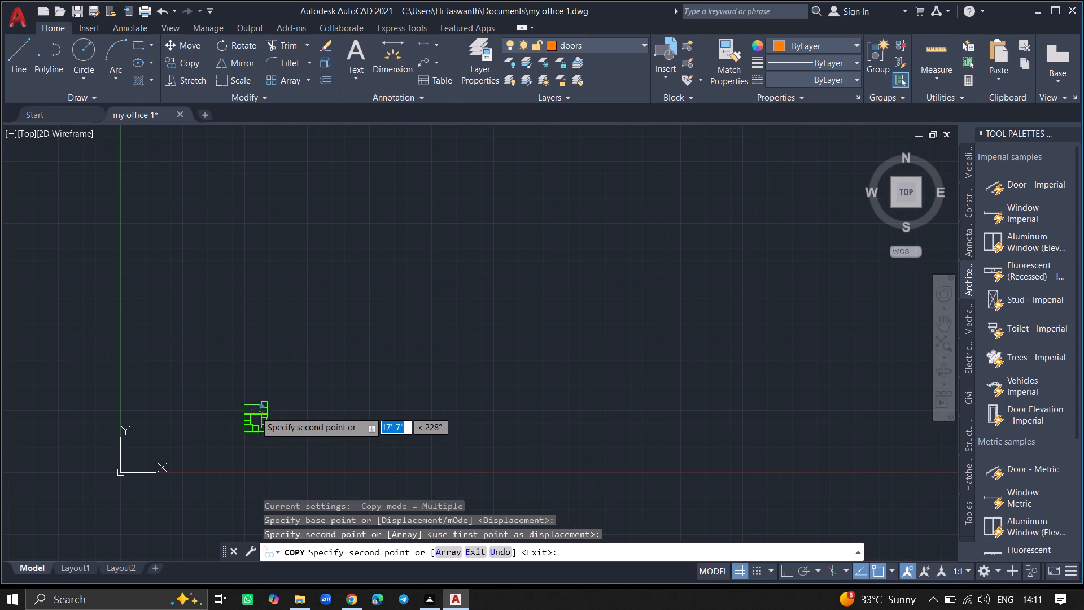
scroll(255, 411, down, 5)
ctrl+scroll(252, 417, up, 7)
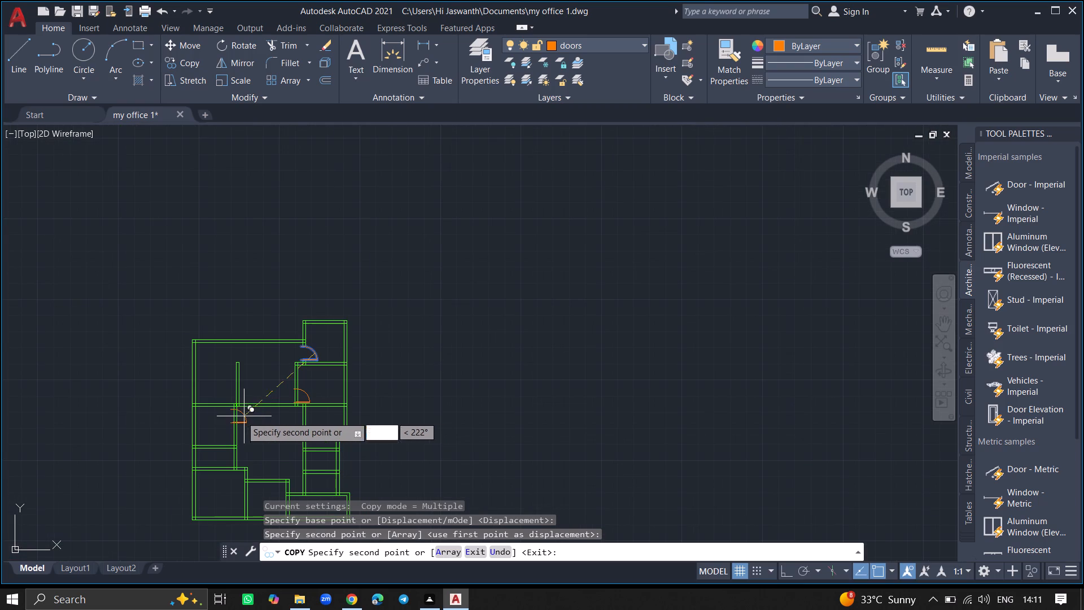
ctrl+scroll(237, 420, up, 3)
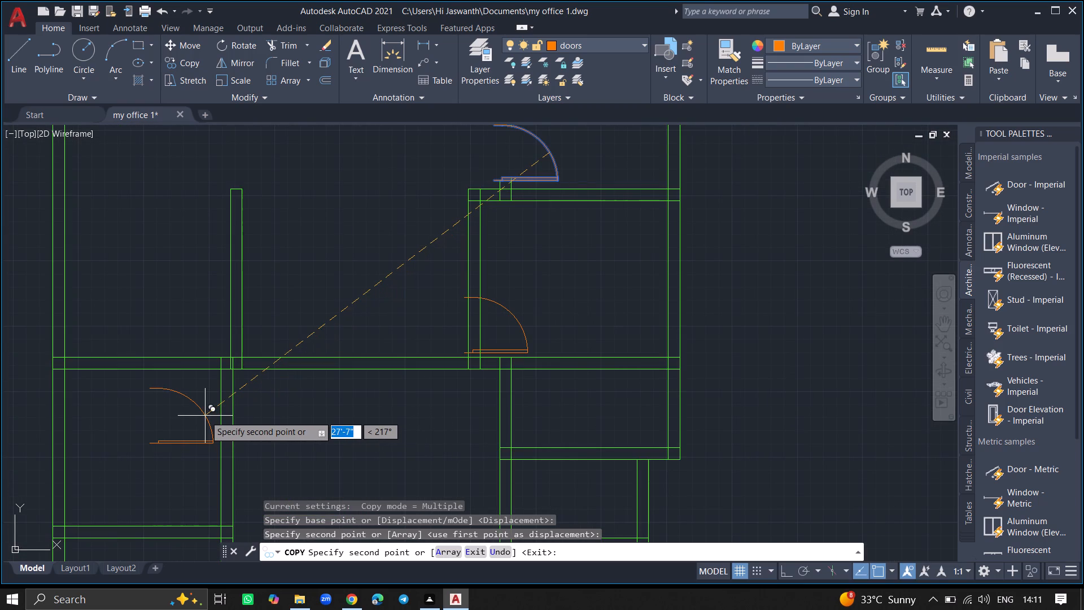
click(205, 416)
ctrl+scroll(298, 399, down, 4)
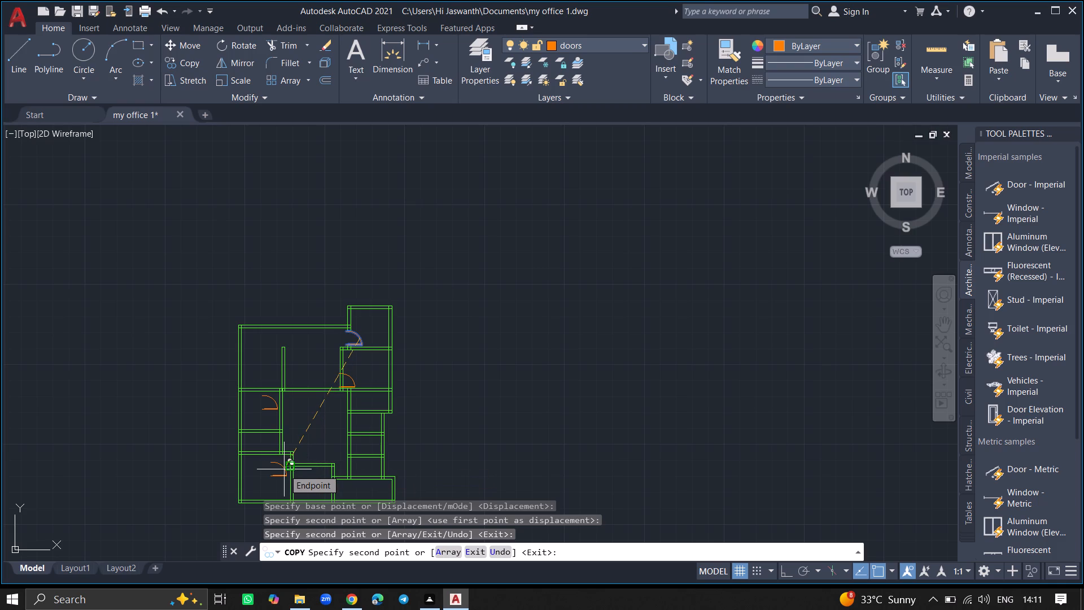
ctrl+scroll(284, 469, up, 3)
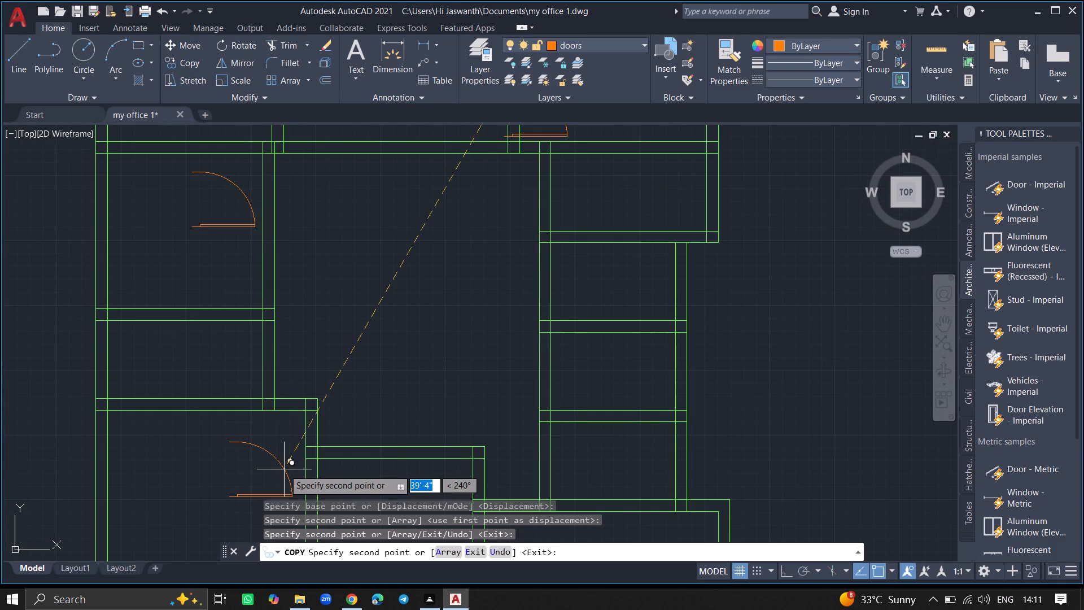
click(277, 465)
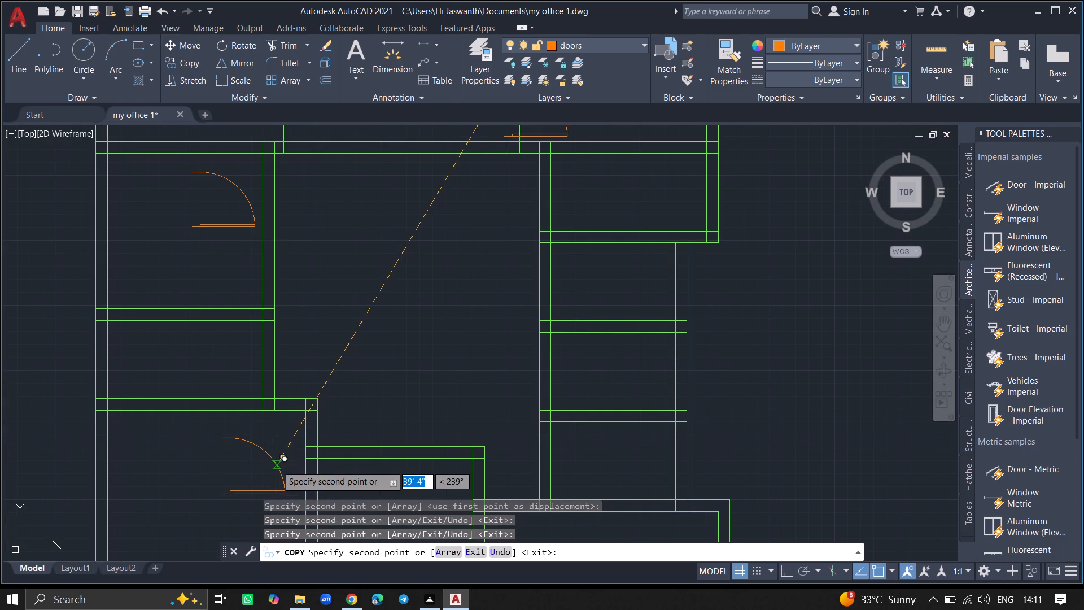
key(Return)
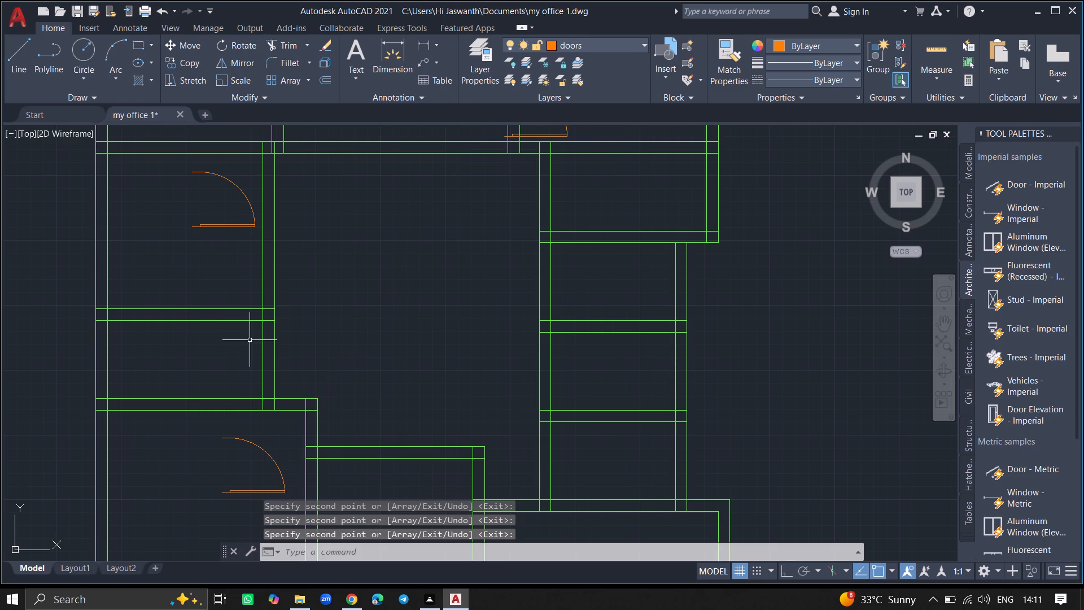
Rotate the door copy in the left-side middle room about the arc-side end of its leaf.
ctrl+scroll(241, 257, down, 3)
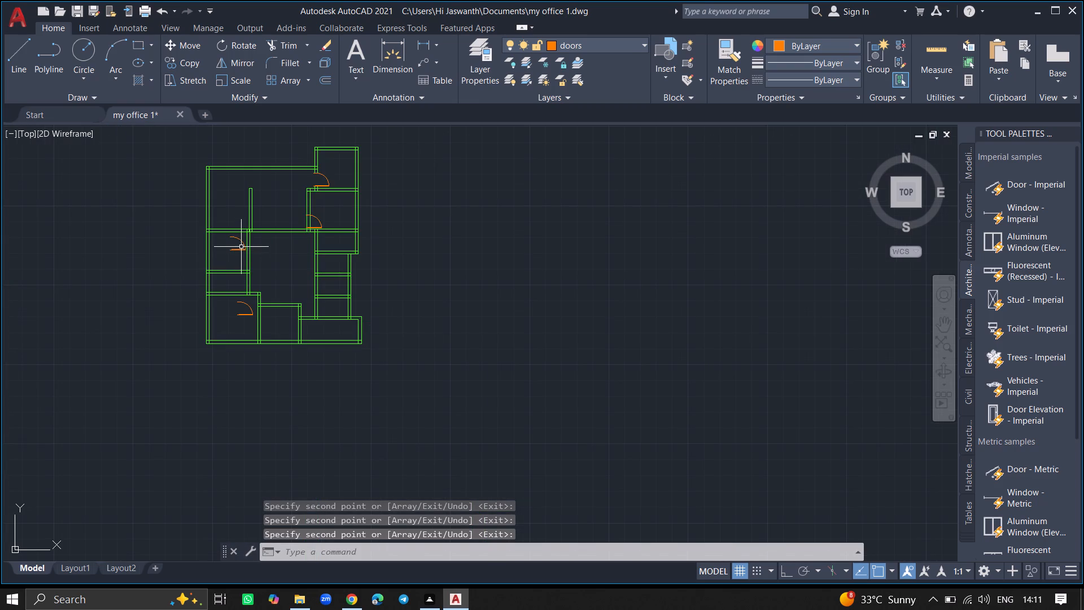
ctrl+scroll(241, 247, up, 3)
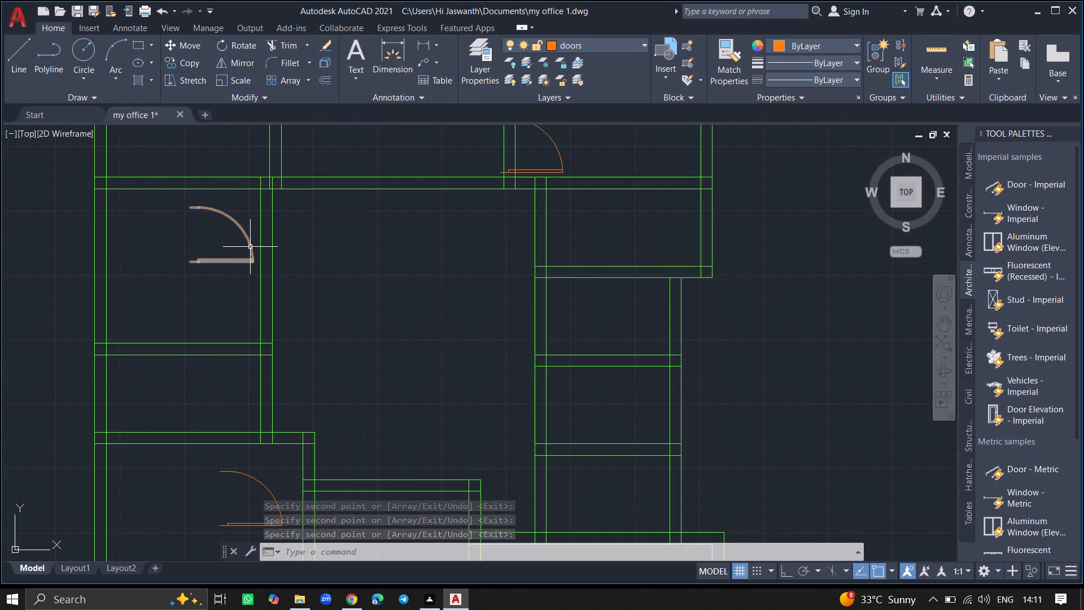
click(250, 247)
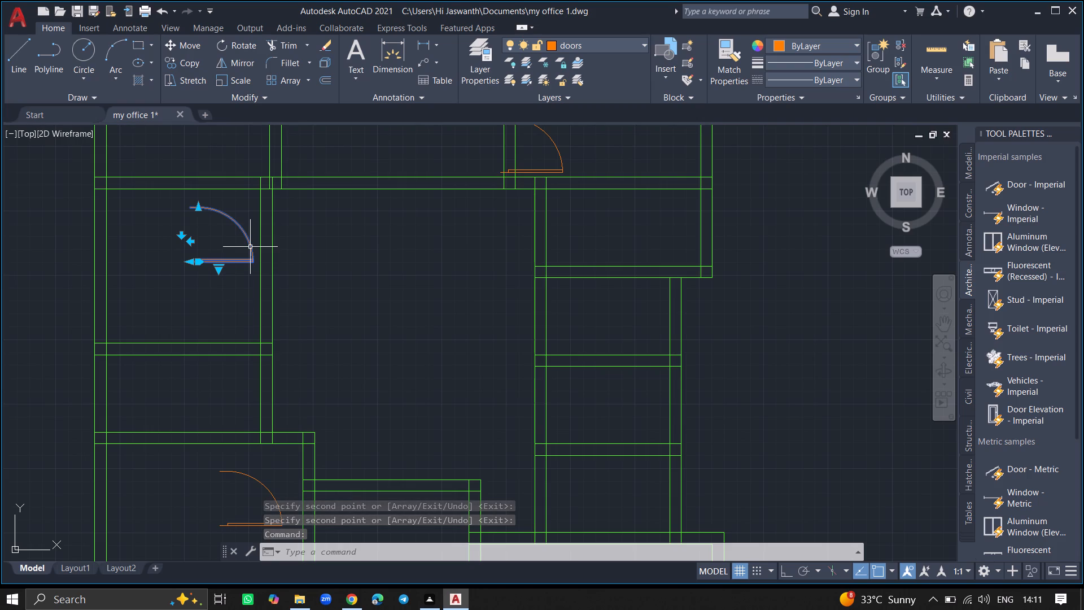
text(ro)
key(Return)
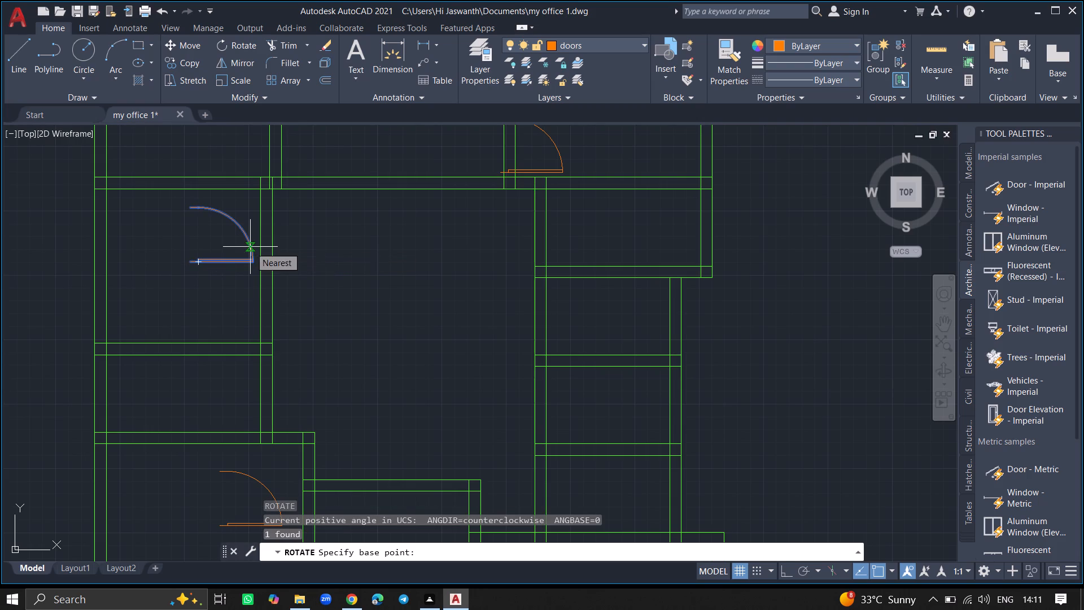
click(250, 260)
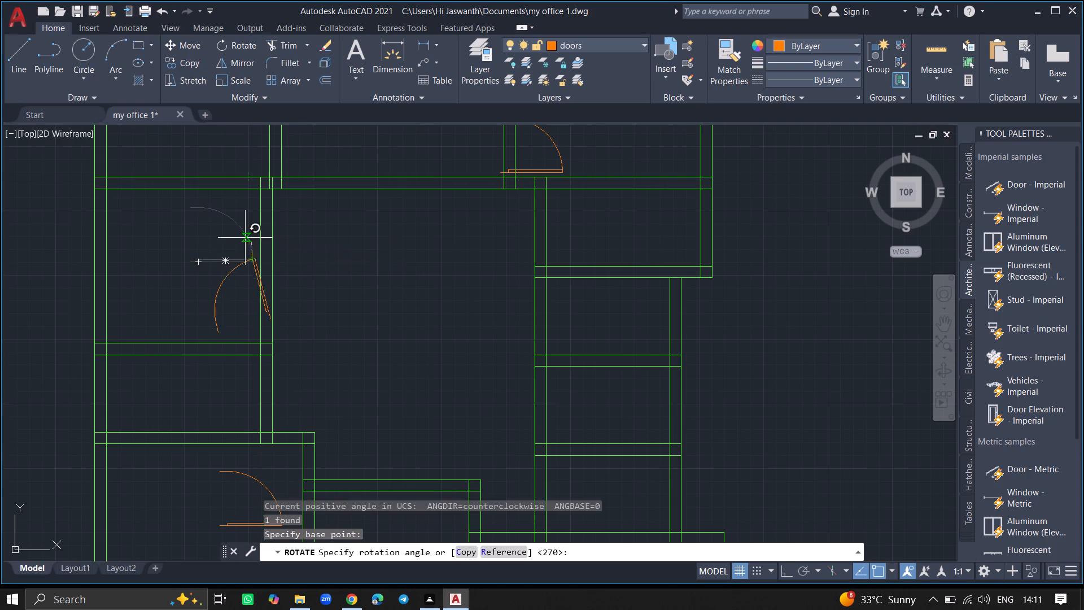
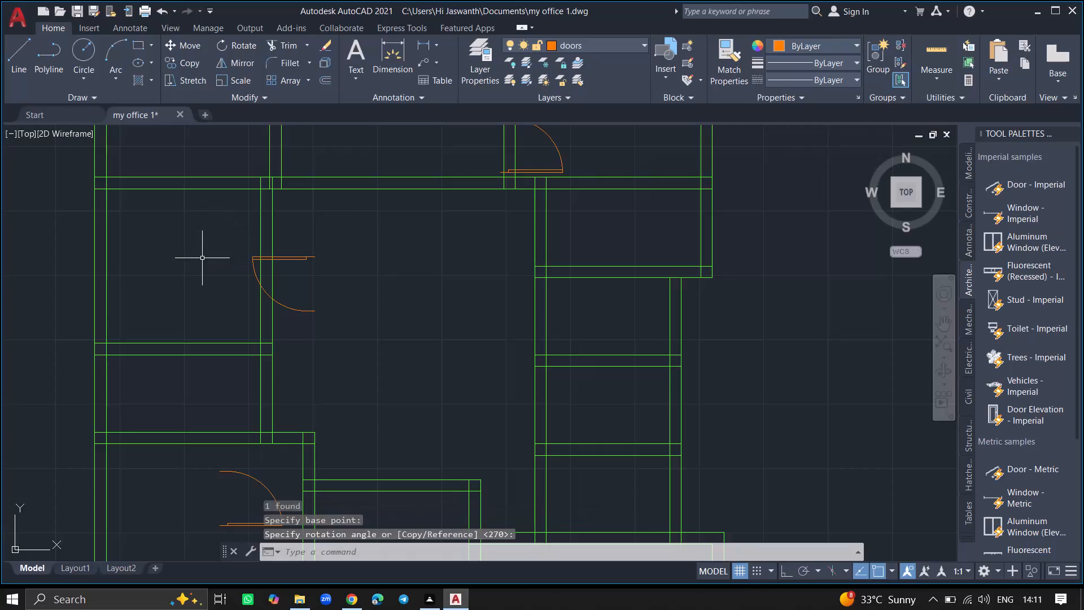
Mirror the door beside the middle-left room about its leaf line, erasing the source object.
click(252, 264)
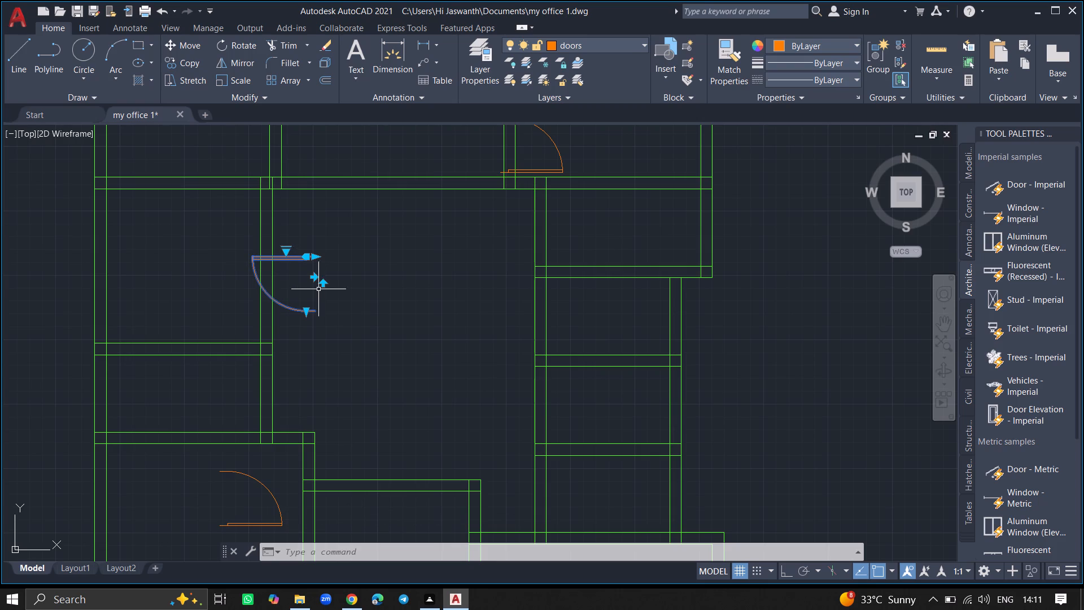
text(mirr)
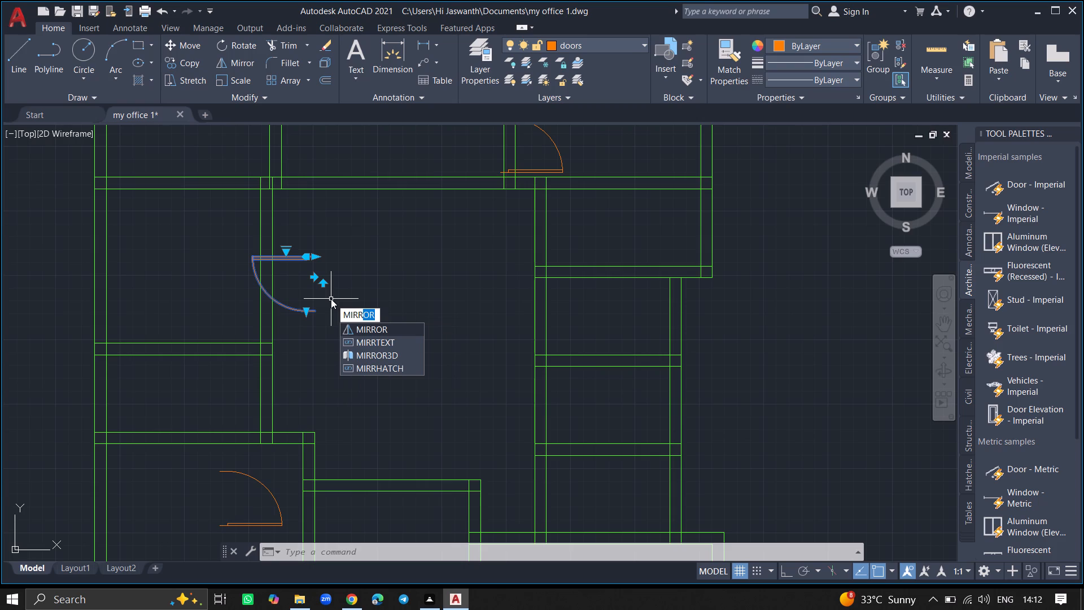
click(357, 326)
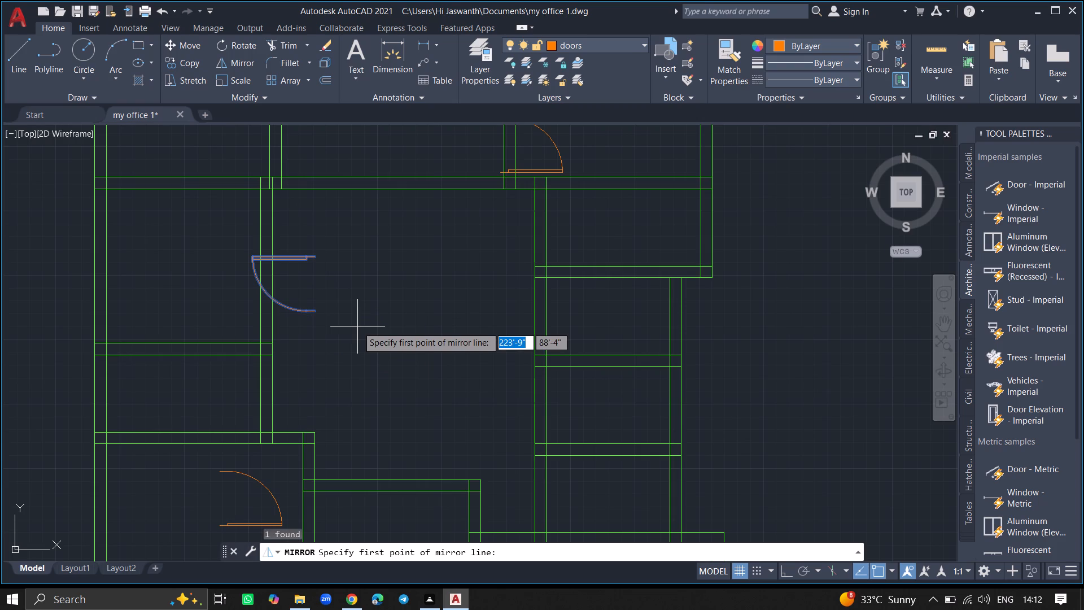
click(252, 259)
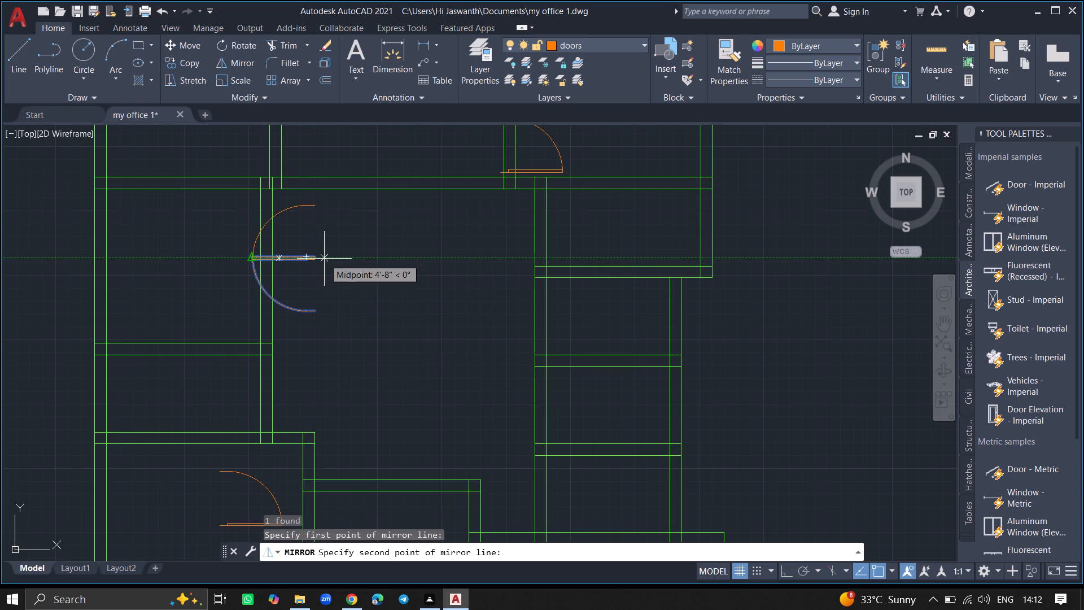
ctrl+scroll(305, 256, up, 6)
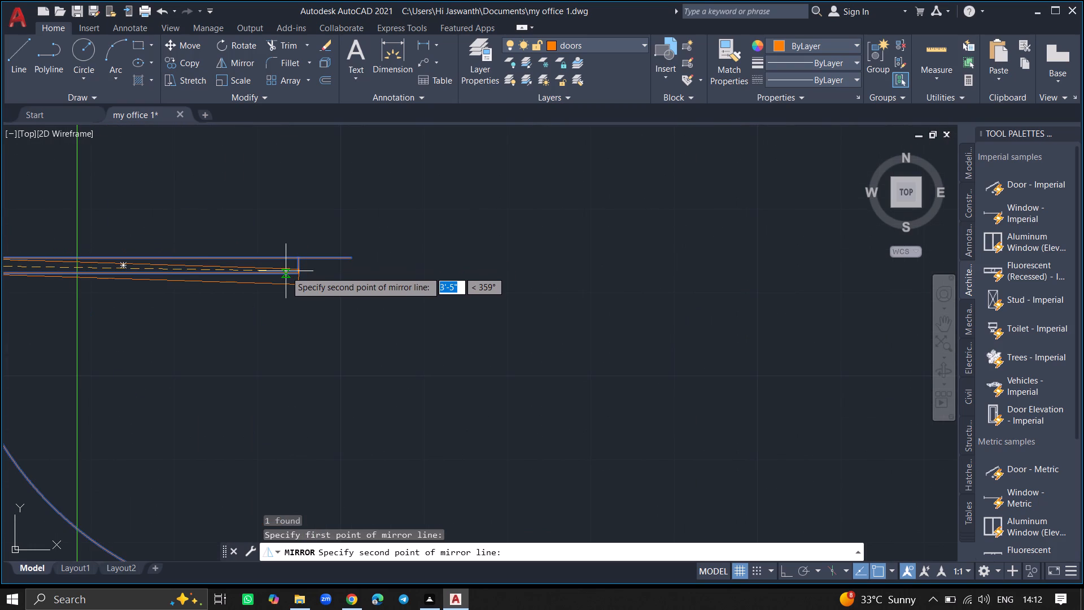
click(298, 269)
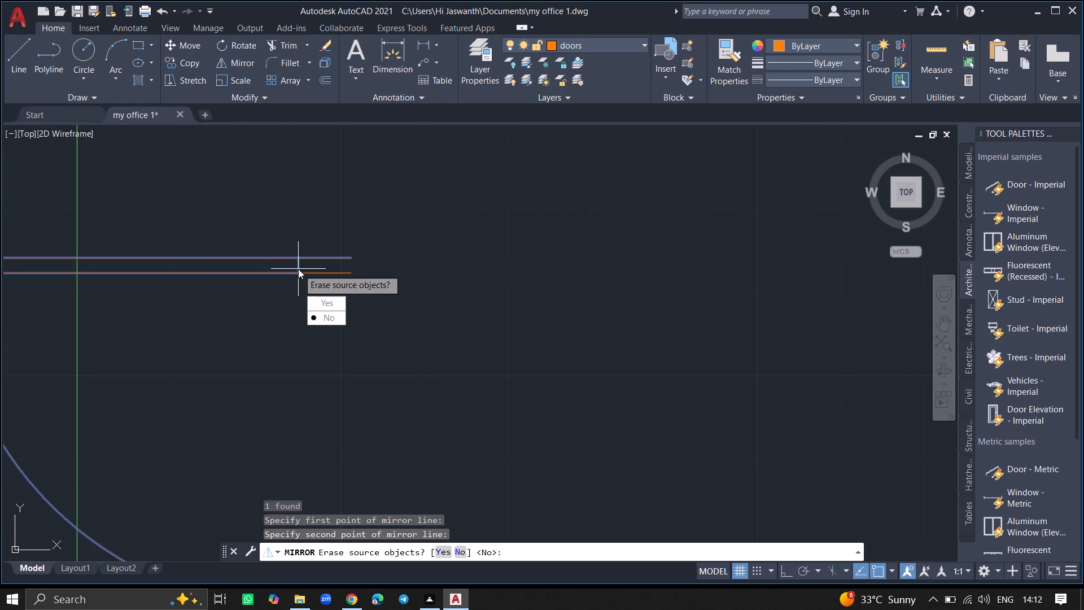
drag(314, 302, 298, 269)
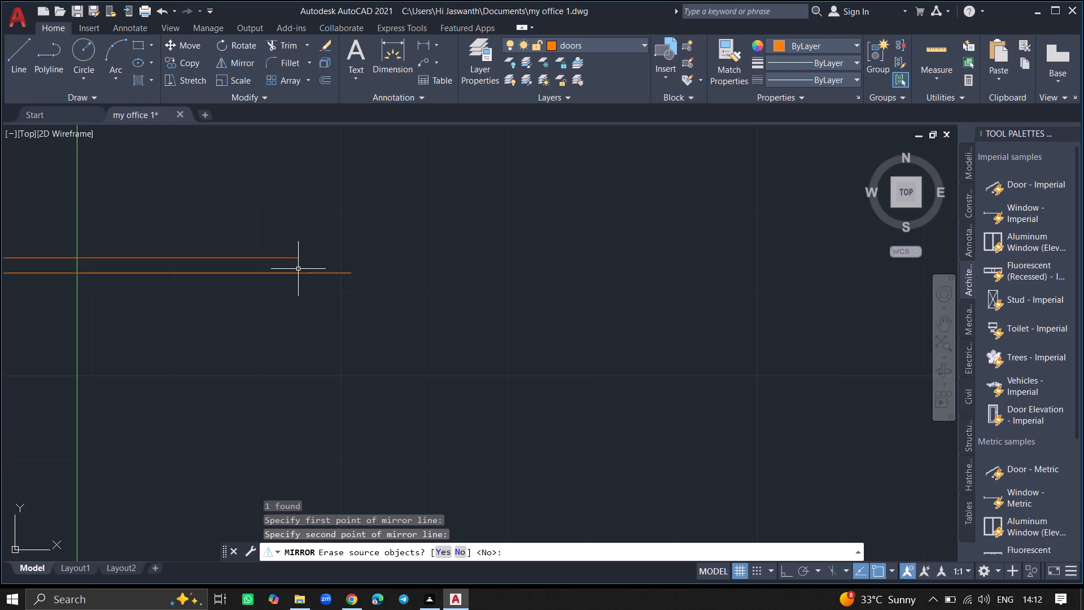
Move the mirrored door into the middle-left room's vertical wall, just below the horizontal wall, with its swing inside the room.
ctrl+scroll(282, 269, down, 4)
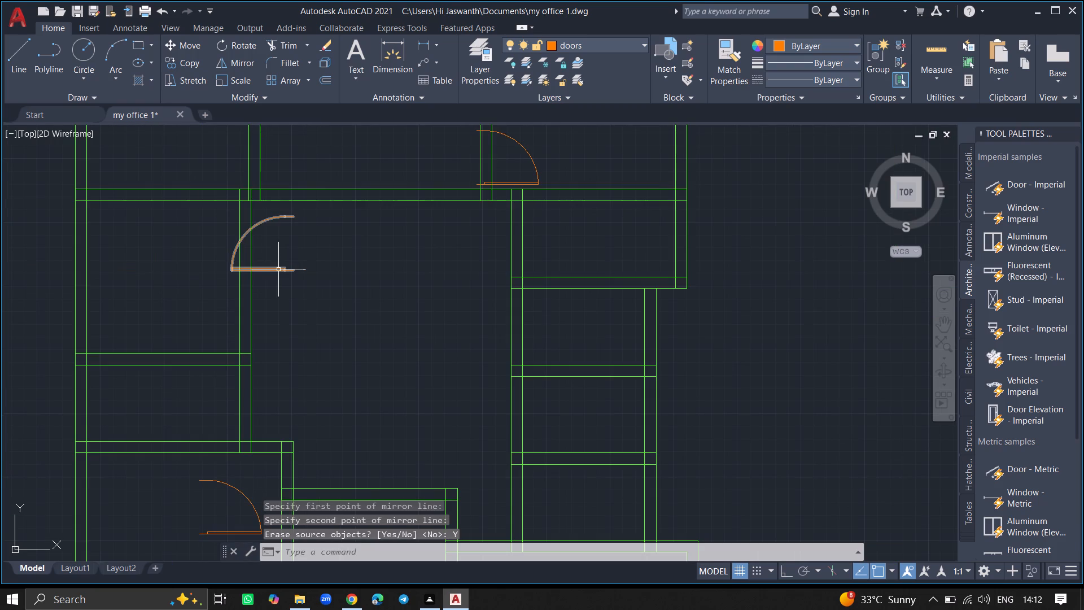
click(278, 269)
text(mo)
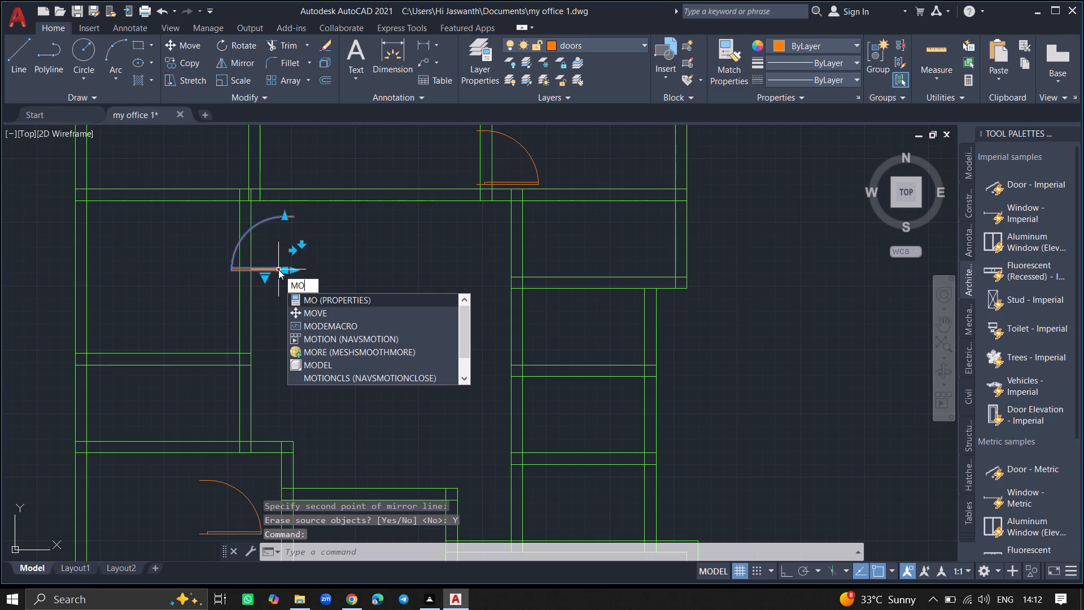
text(ve)
key(Return)
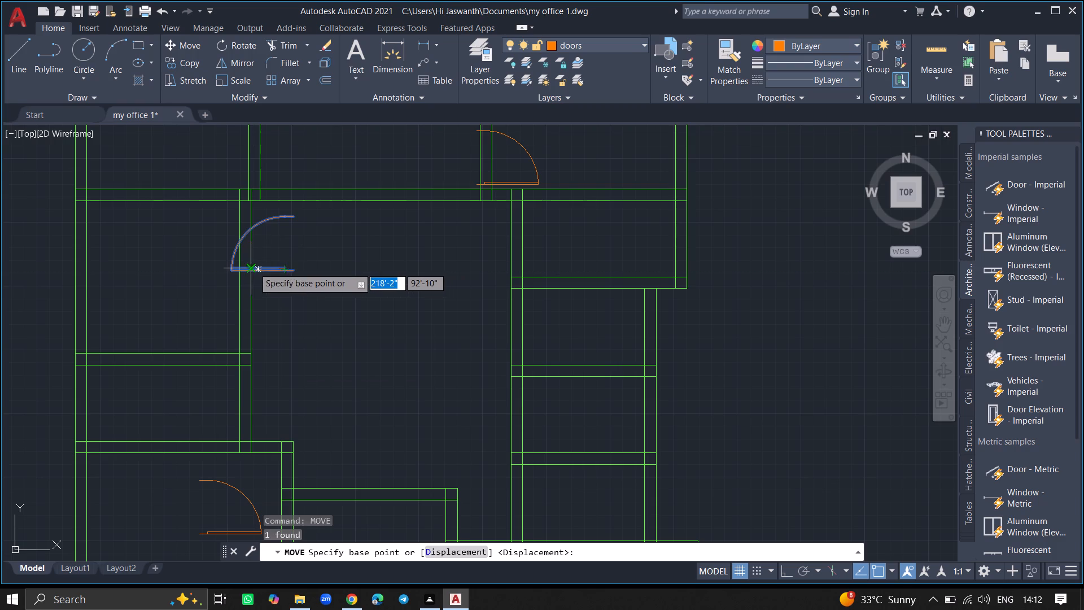
click(253, 267)
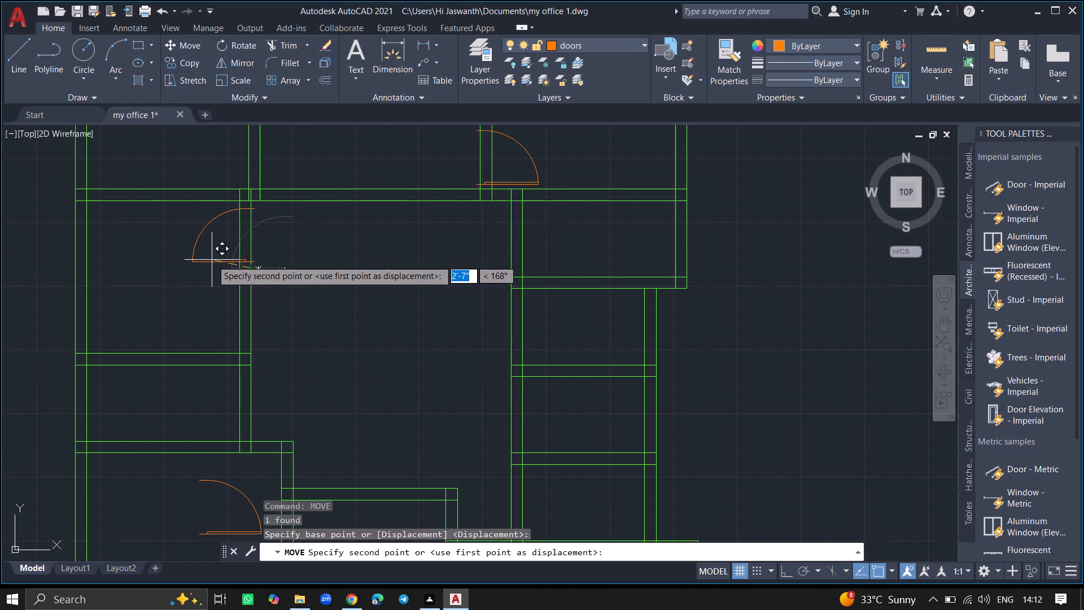
click(212, 260)
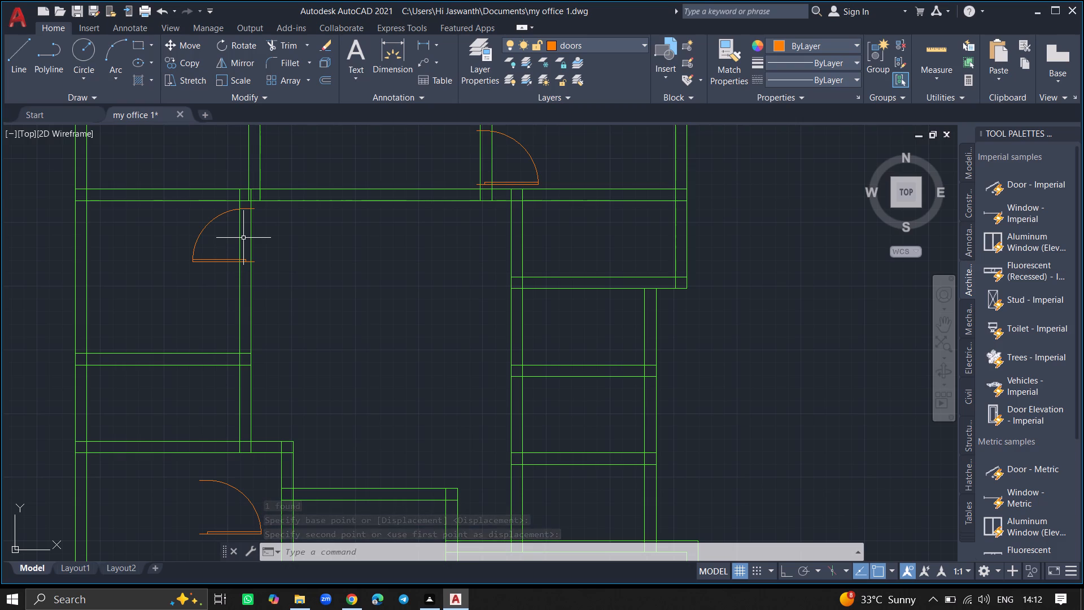
Trim both wall lines across the moved door's opening and across the door opening in the upper room's vertical wall.
text(trim)
key(Return)
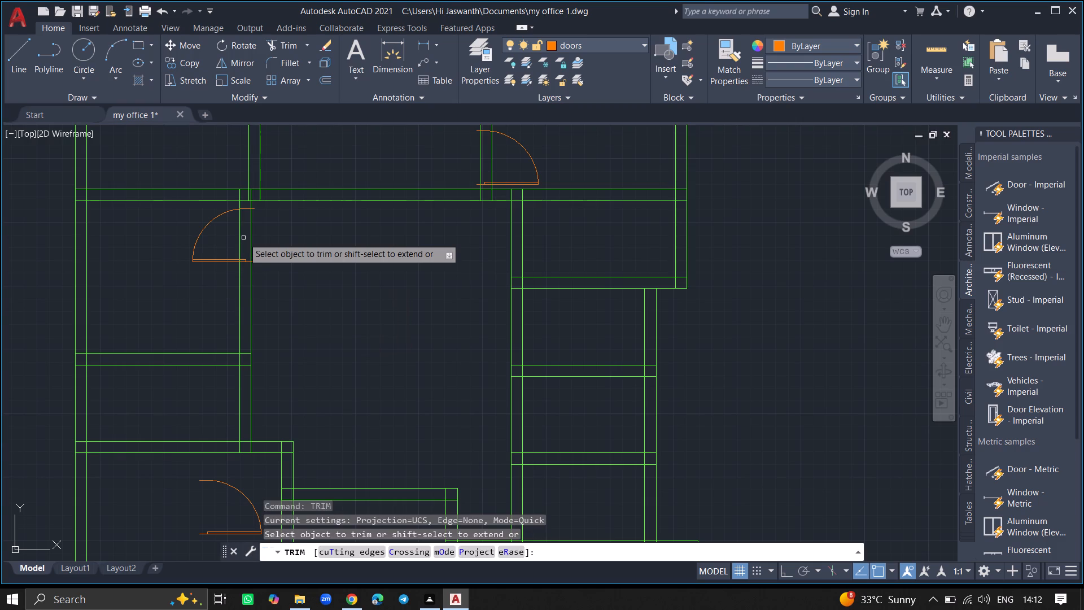
click(239, 238)
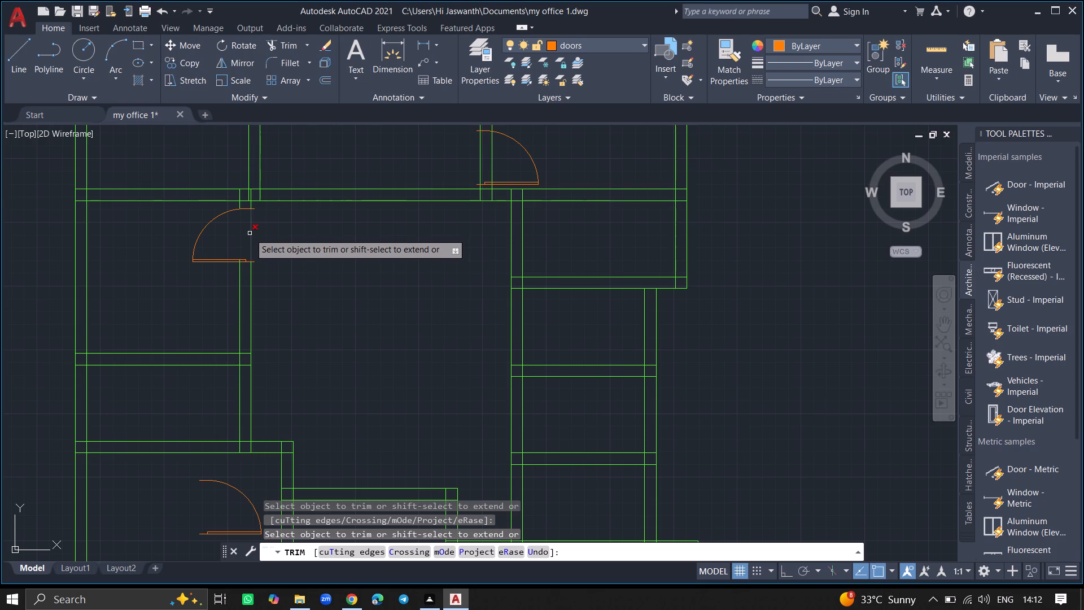
click(249, 234)
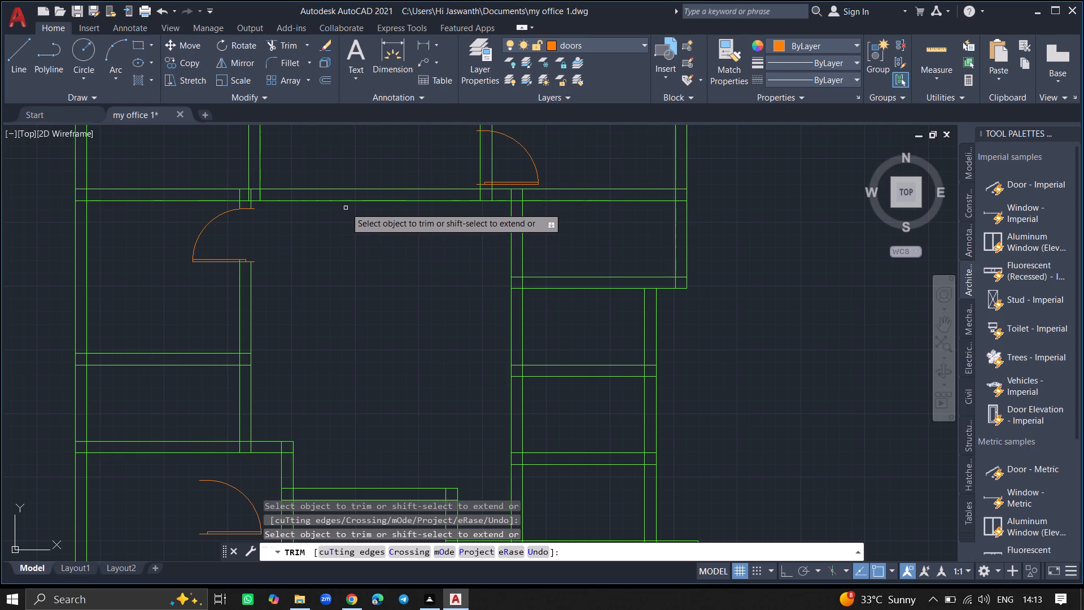
click(479, 161)
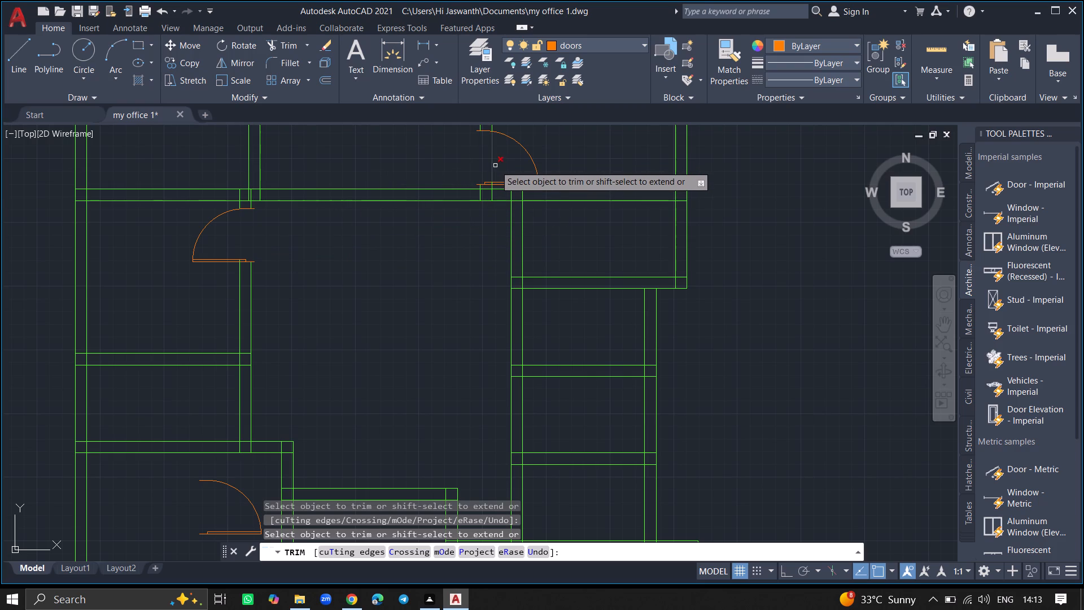
click(492, 167)
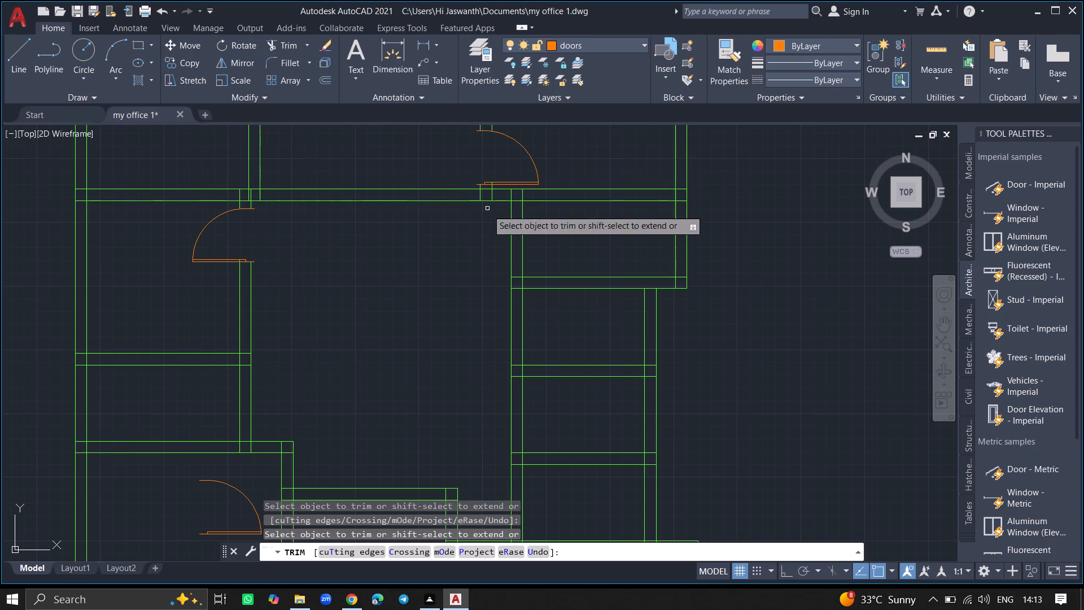
ctrl+scroll(486, 239, down, 2)
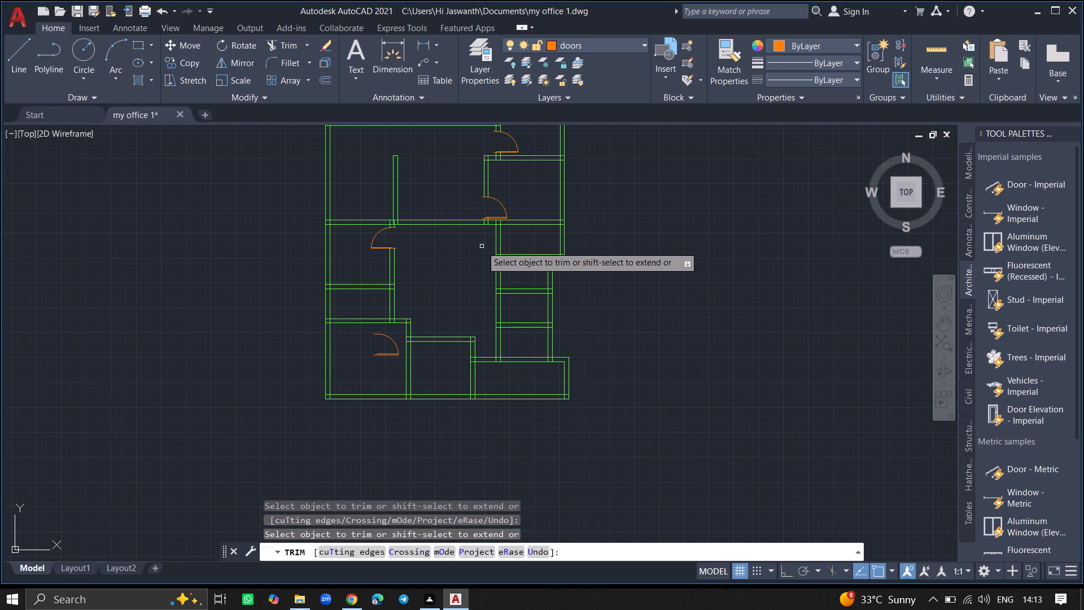
key(Return)
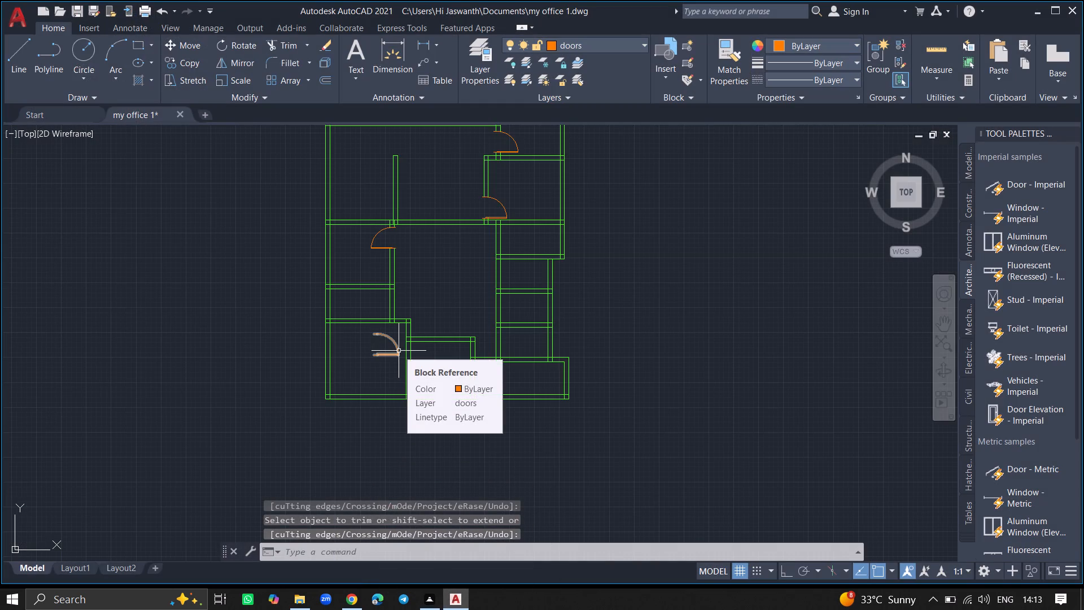
Rotate the loose door in the lower-left room 180 degrees about the corner of its leaf, with Ortho on.
ctrl+scroll(399, 351, up, 2)
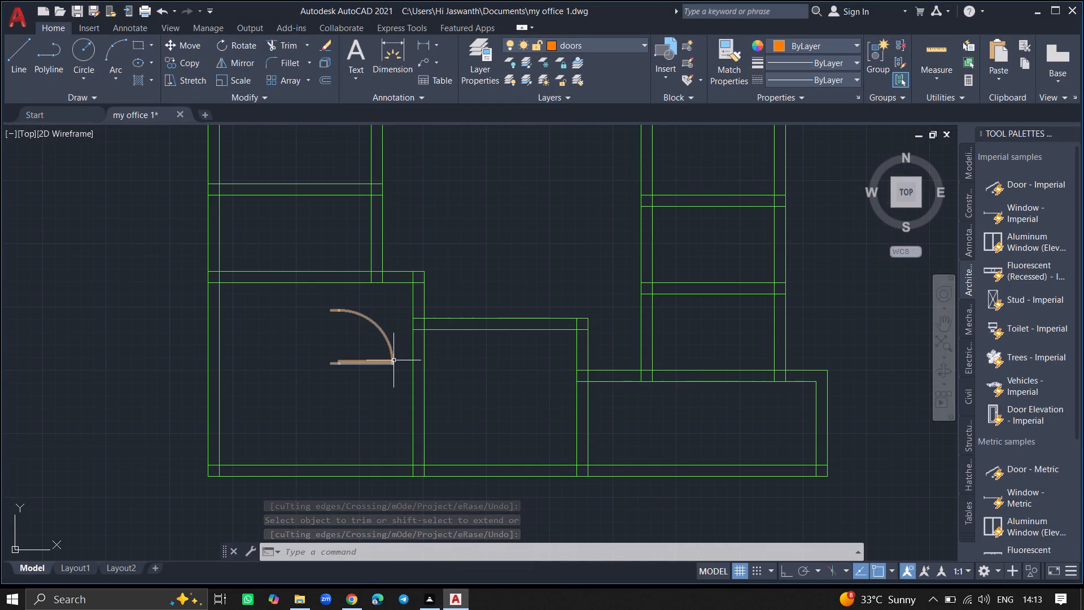
click(391, 363)
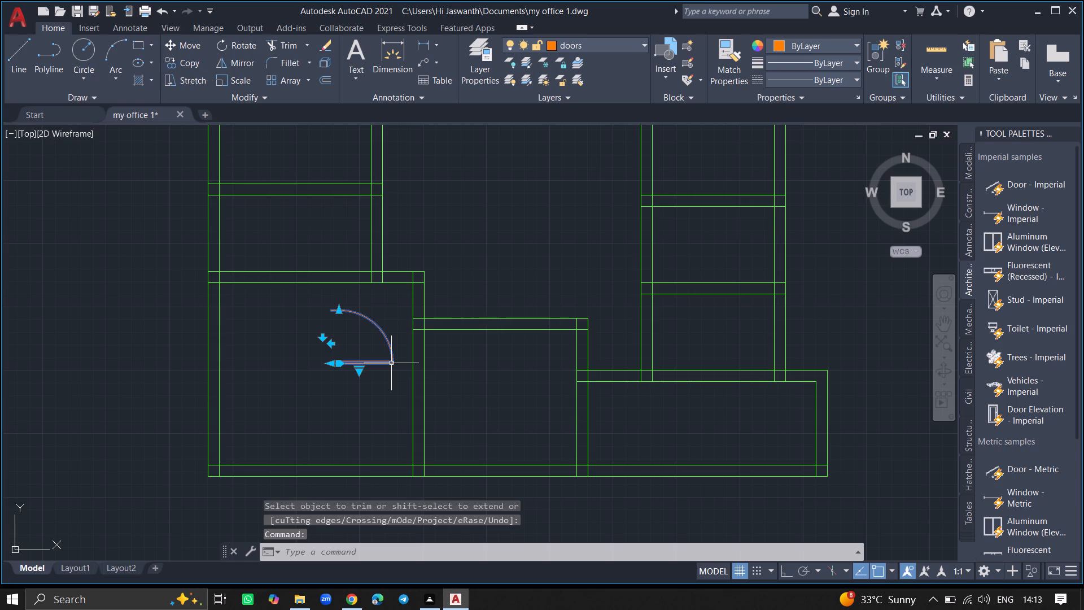
text(ro)
key(Return)
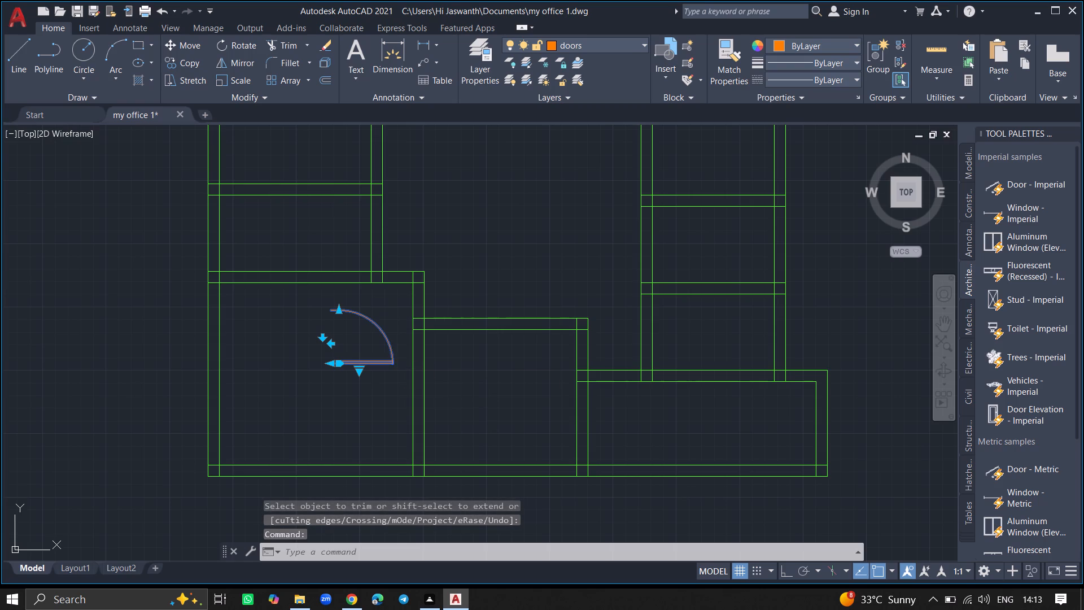
click(391, 363)
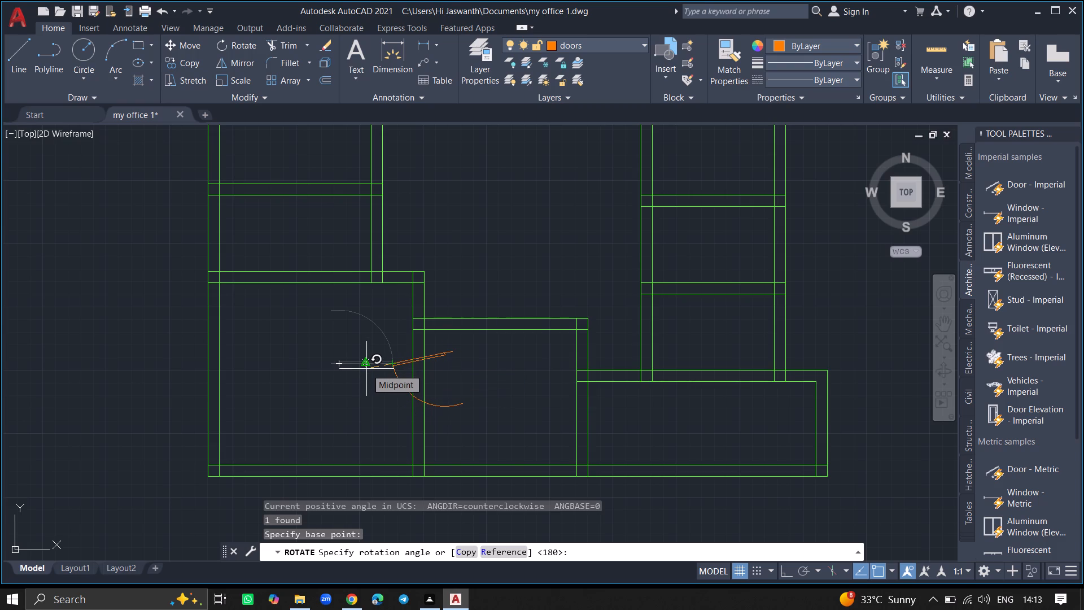
key(F8)
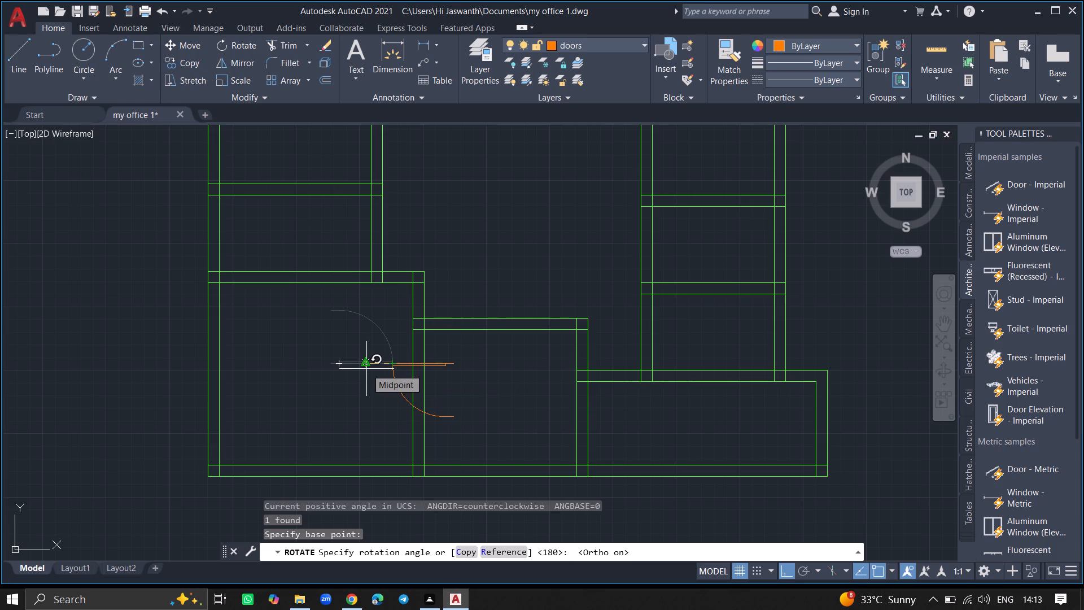
click(366, 369)
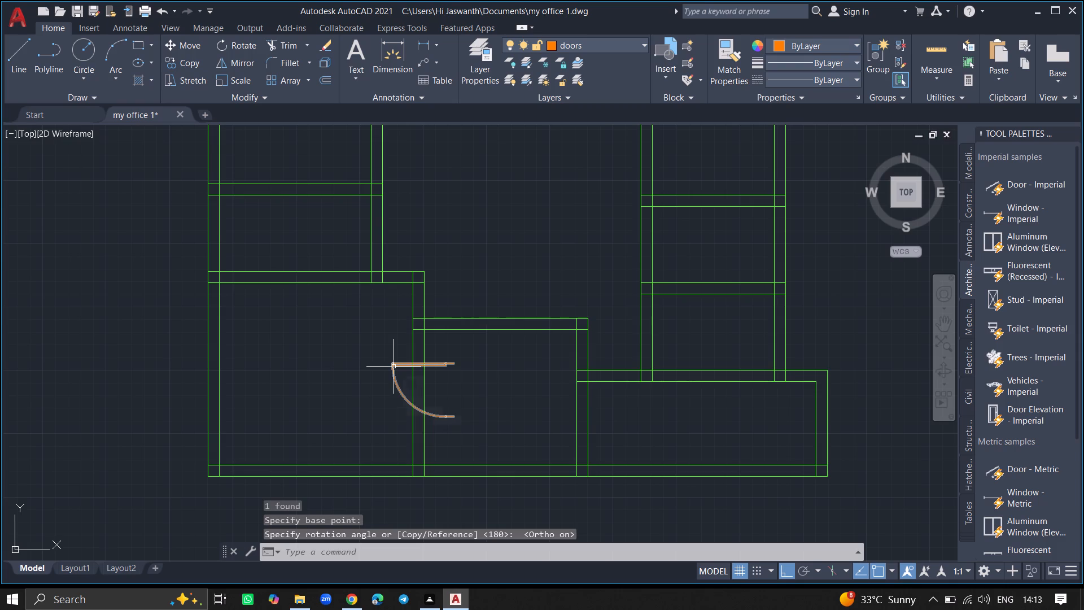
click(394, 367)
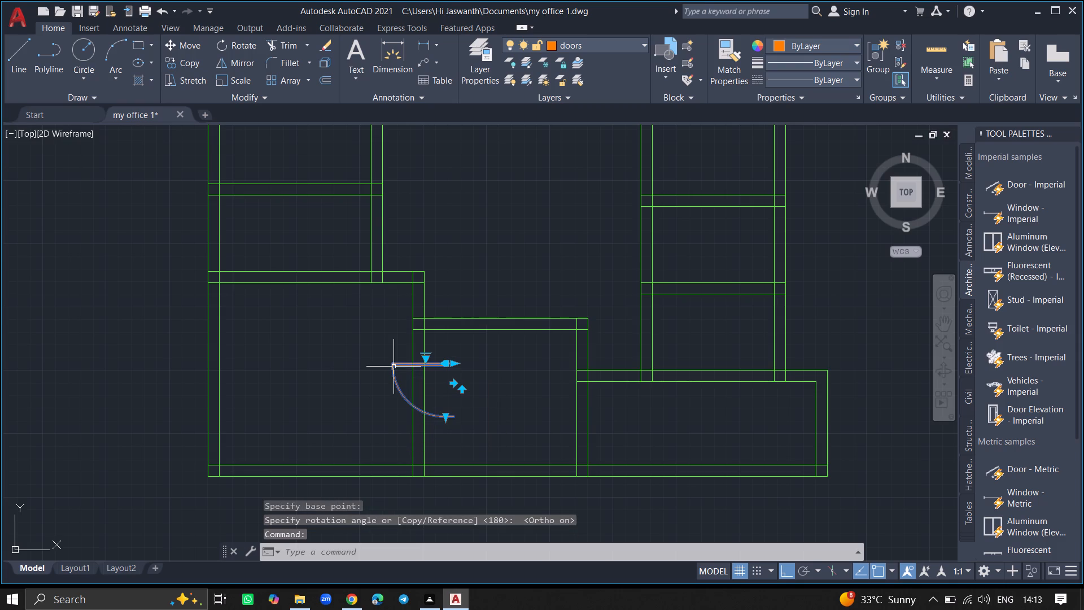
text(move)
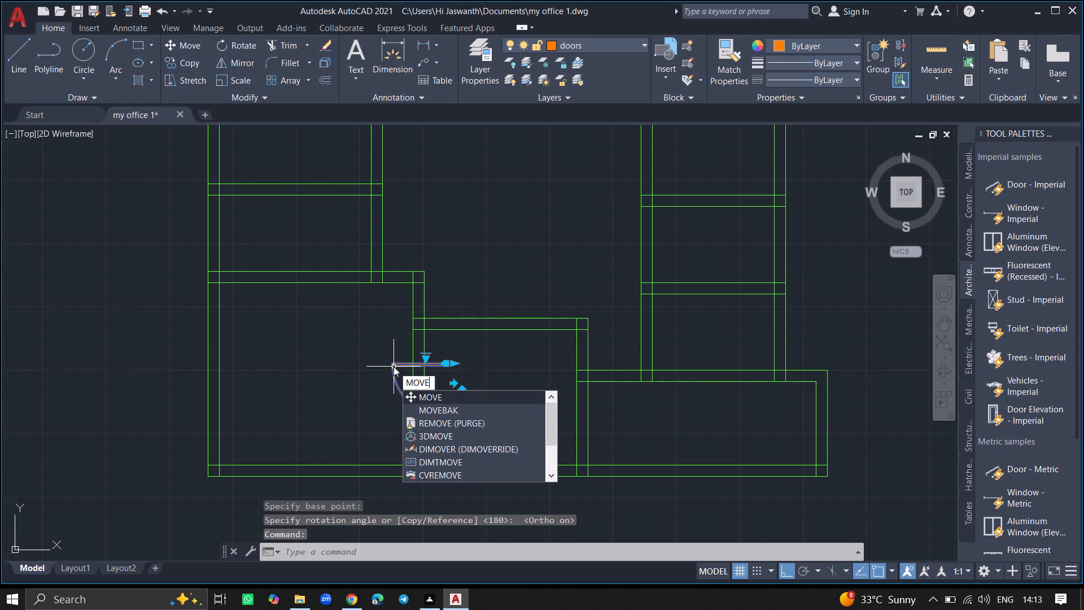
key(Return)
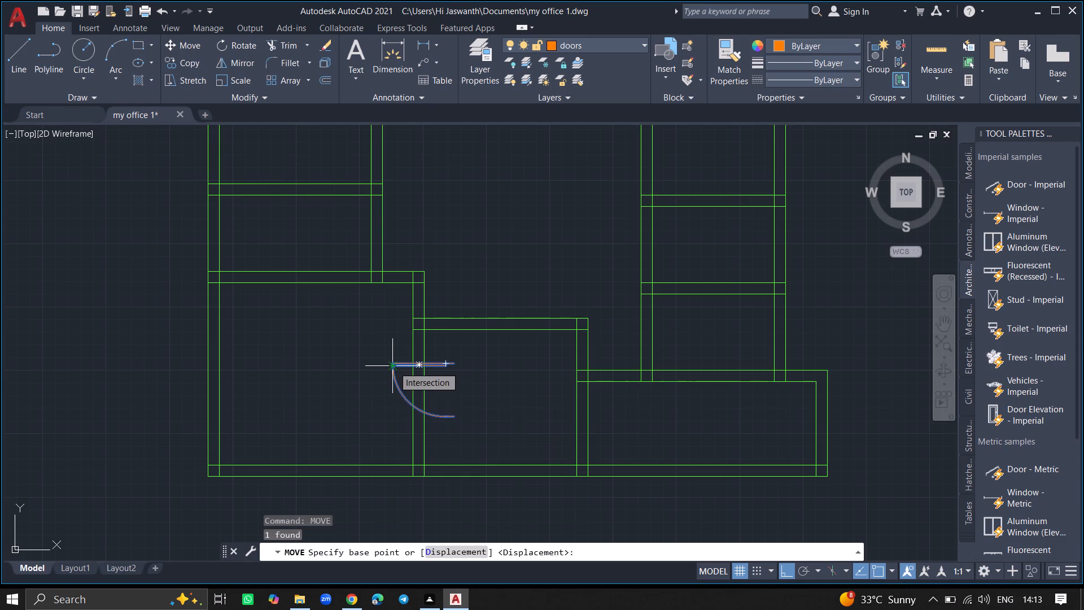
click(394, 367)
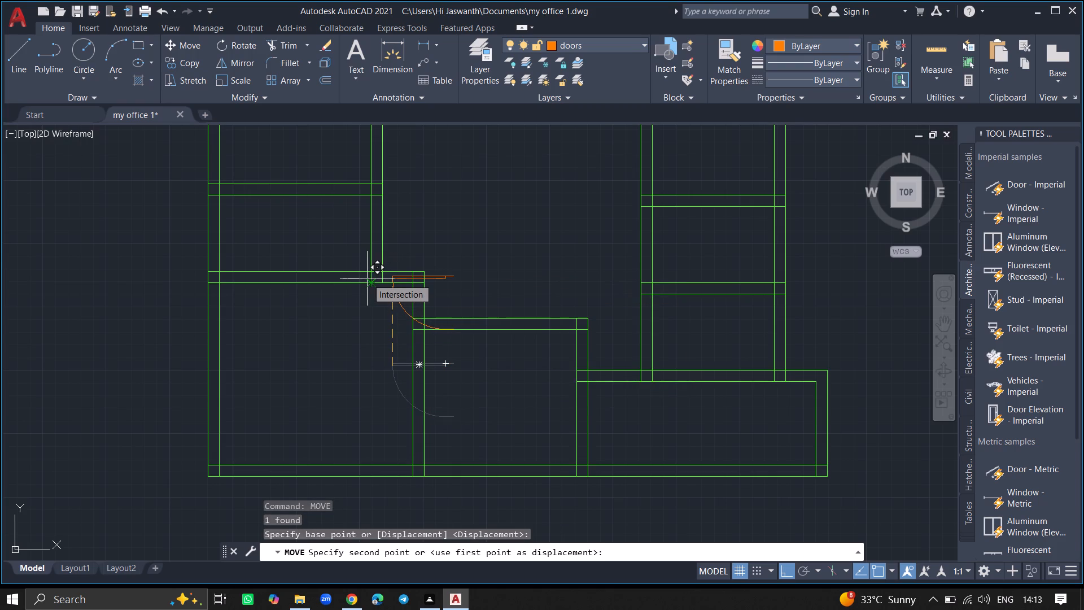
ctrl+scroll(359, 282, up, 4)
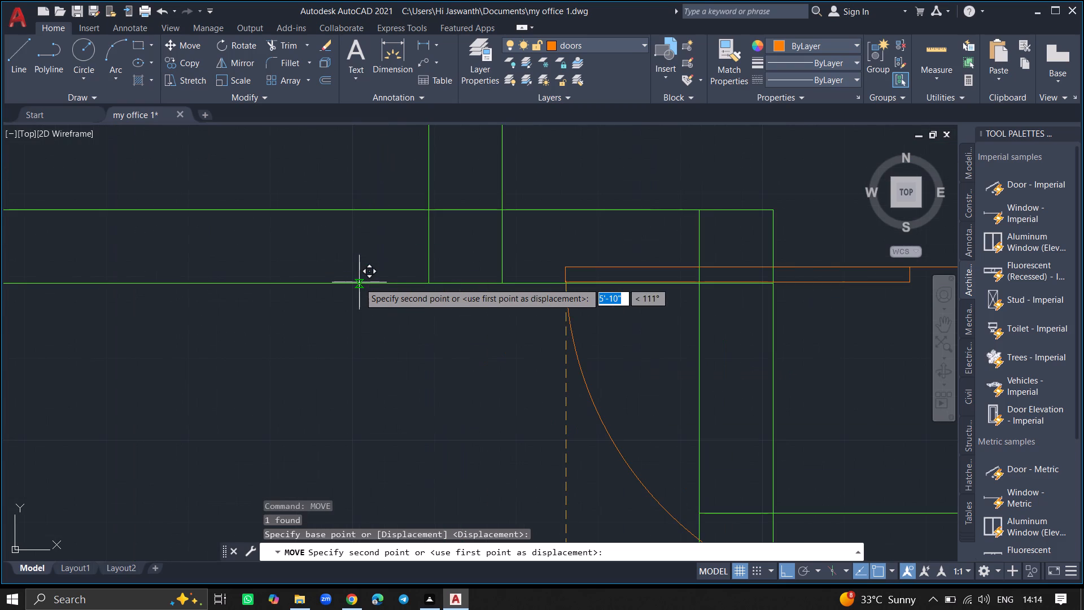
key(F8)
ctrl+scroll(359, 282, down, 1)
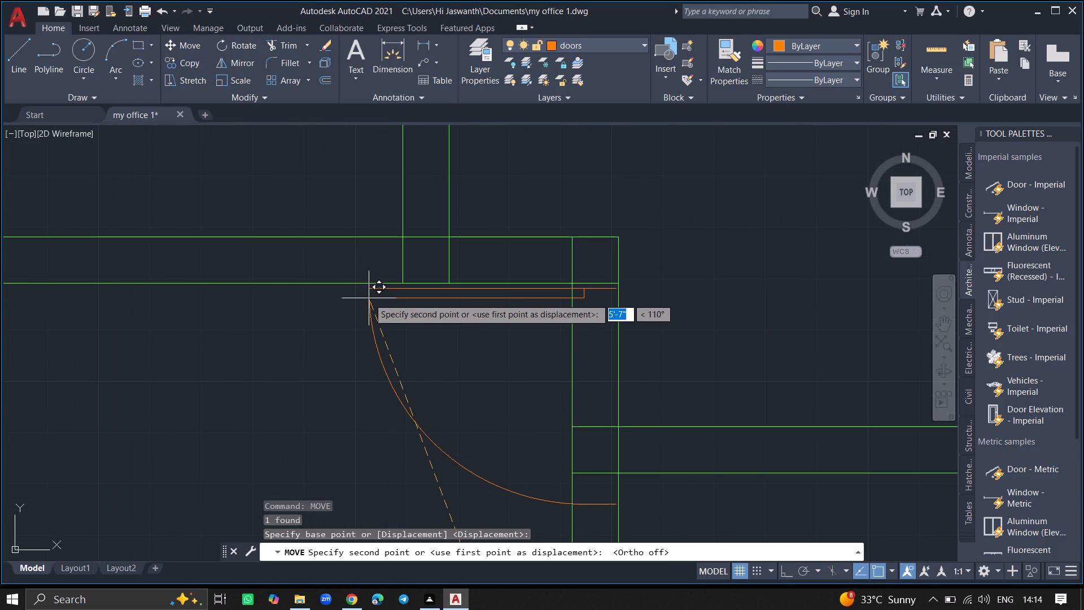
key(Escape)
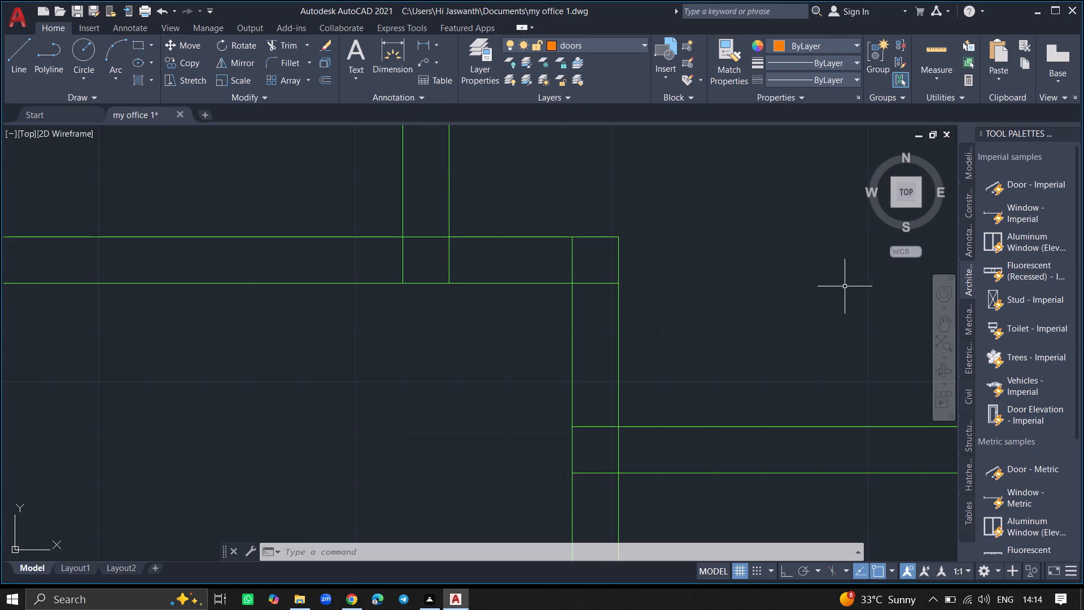
Insert a Door - Imperial block on the lower-left room's top wall, on its inner line near the vertical wall junction.
click(1014, 186)
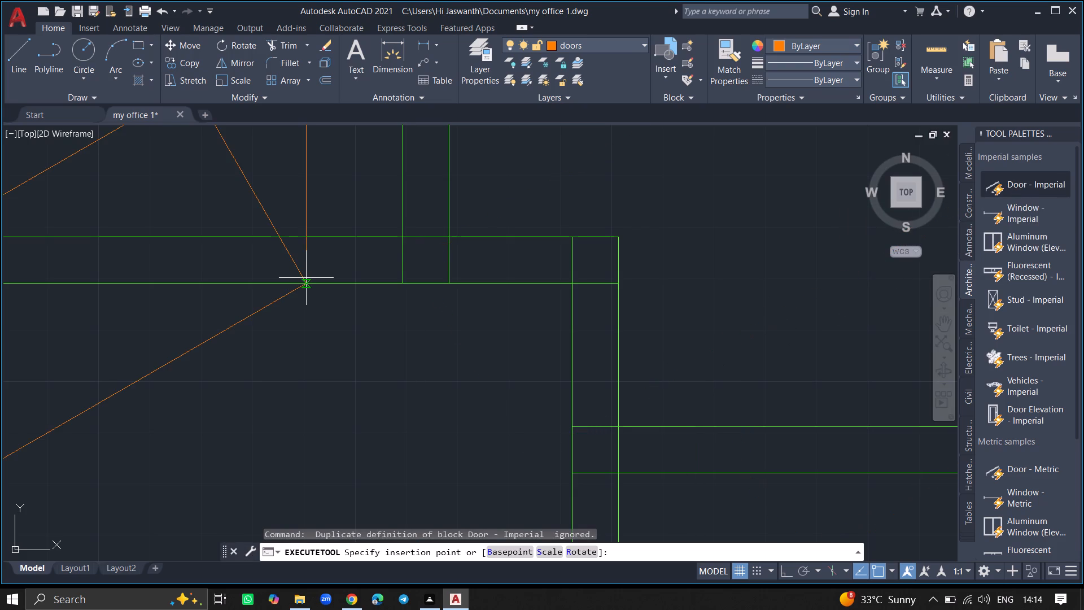
click(347, 287)
ctrl+scroll(347, 287, down, 4)
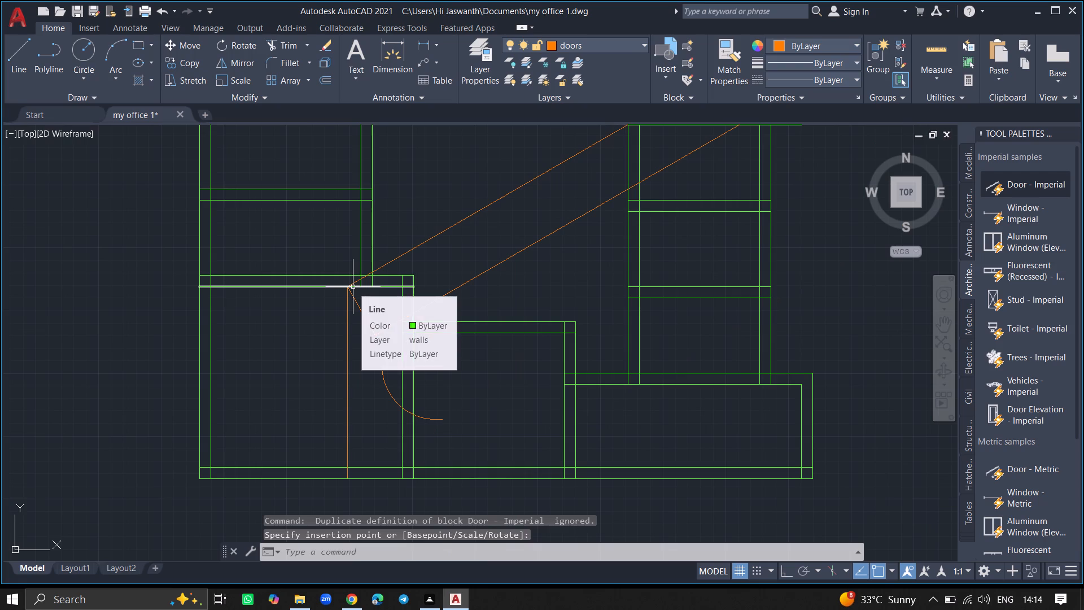
click(353, 287)
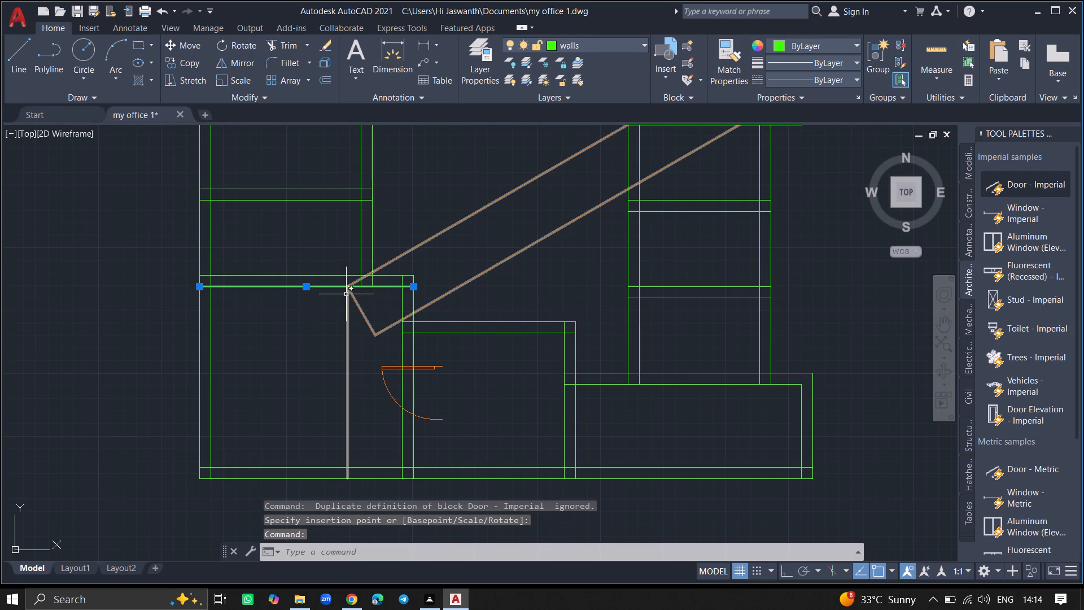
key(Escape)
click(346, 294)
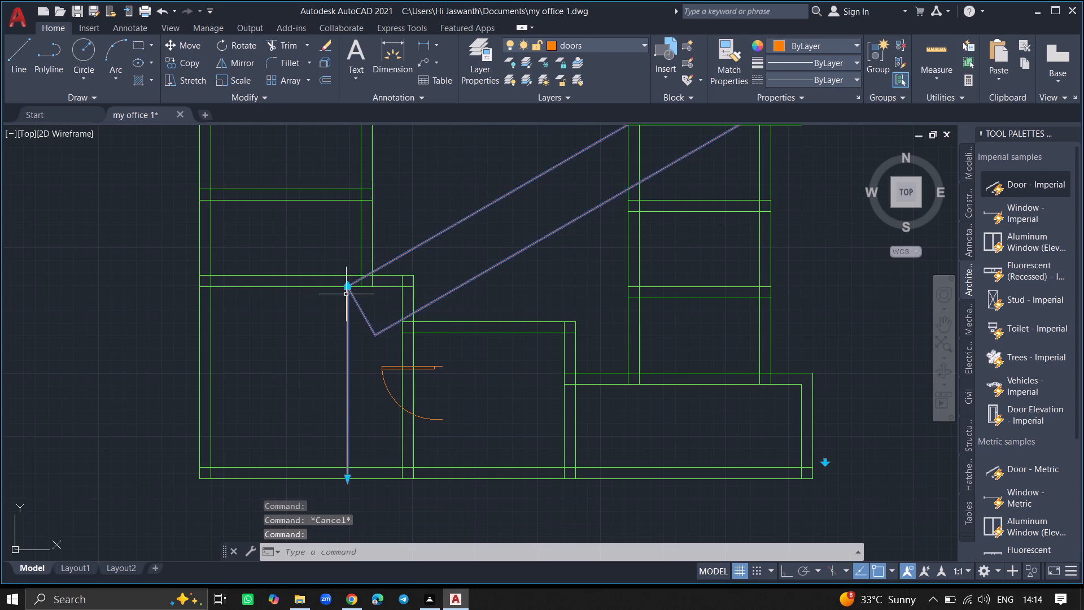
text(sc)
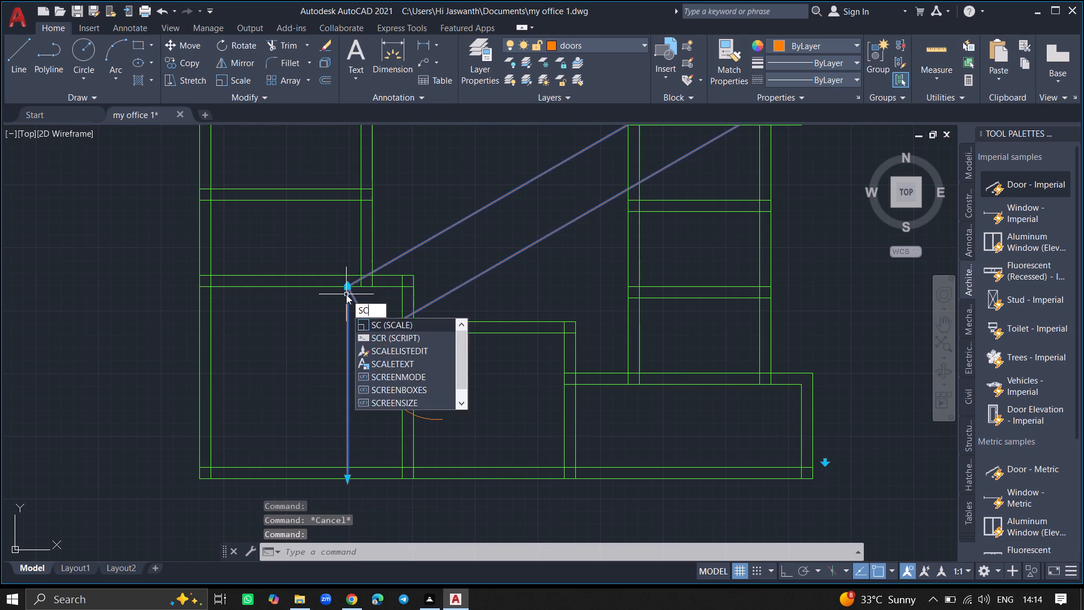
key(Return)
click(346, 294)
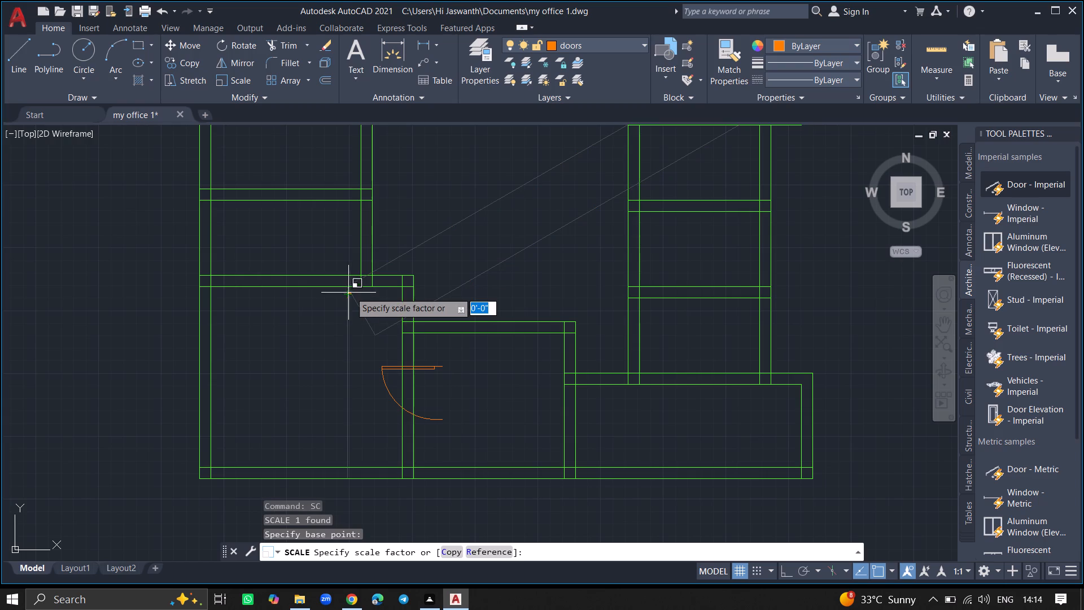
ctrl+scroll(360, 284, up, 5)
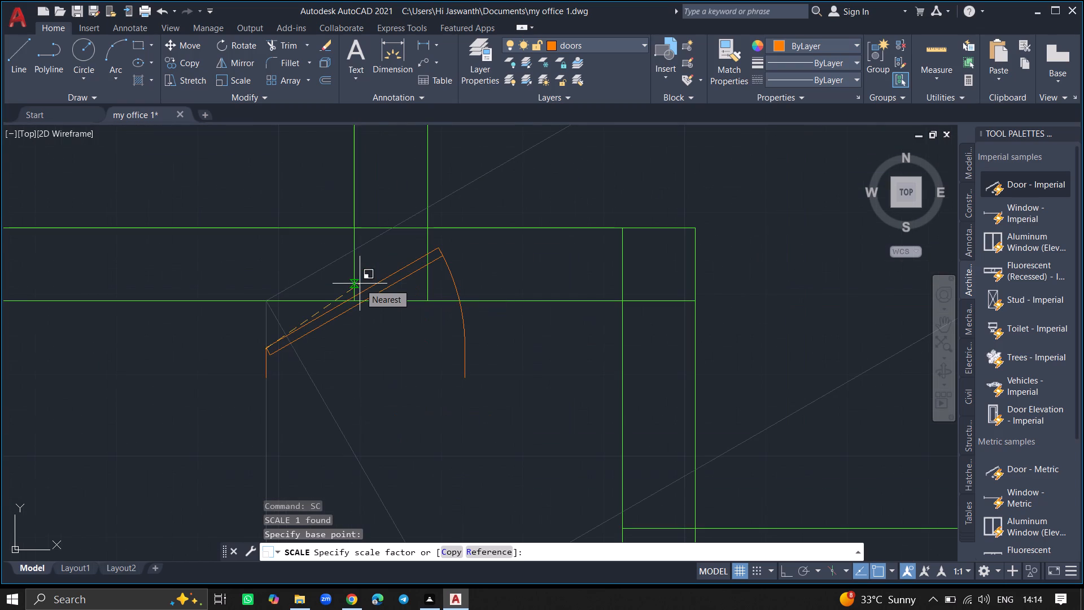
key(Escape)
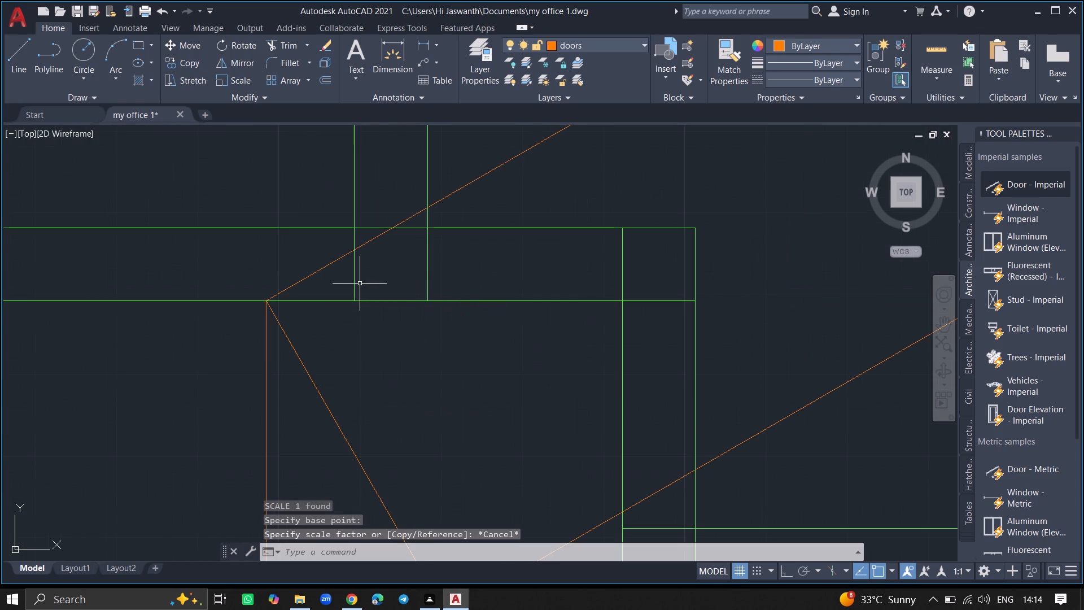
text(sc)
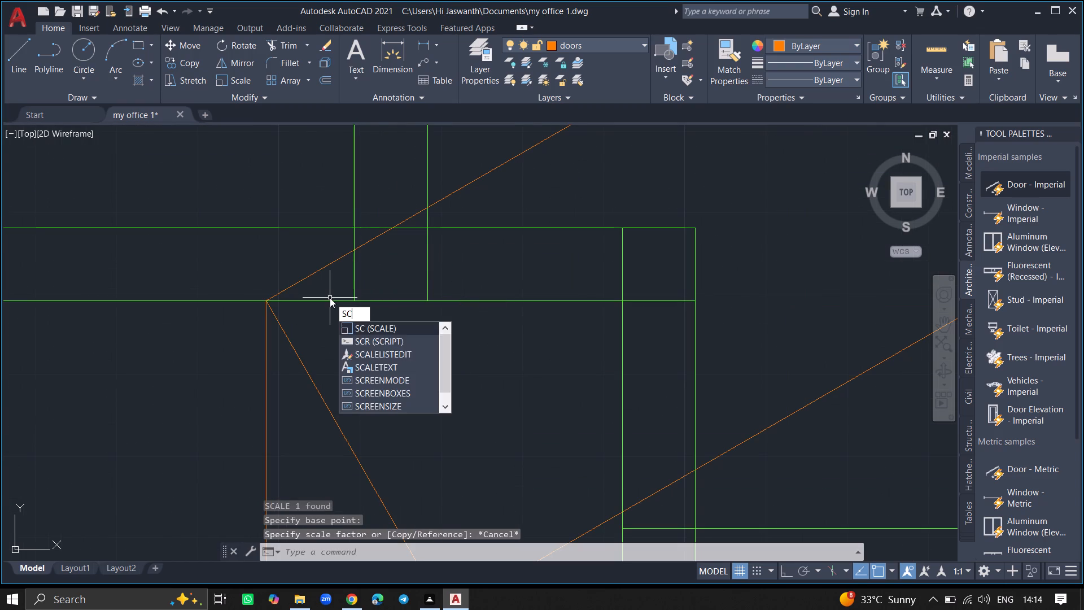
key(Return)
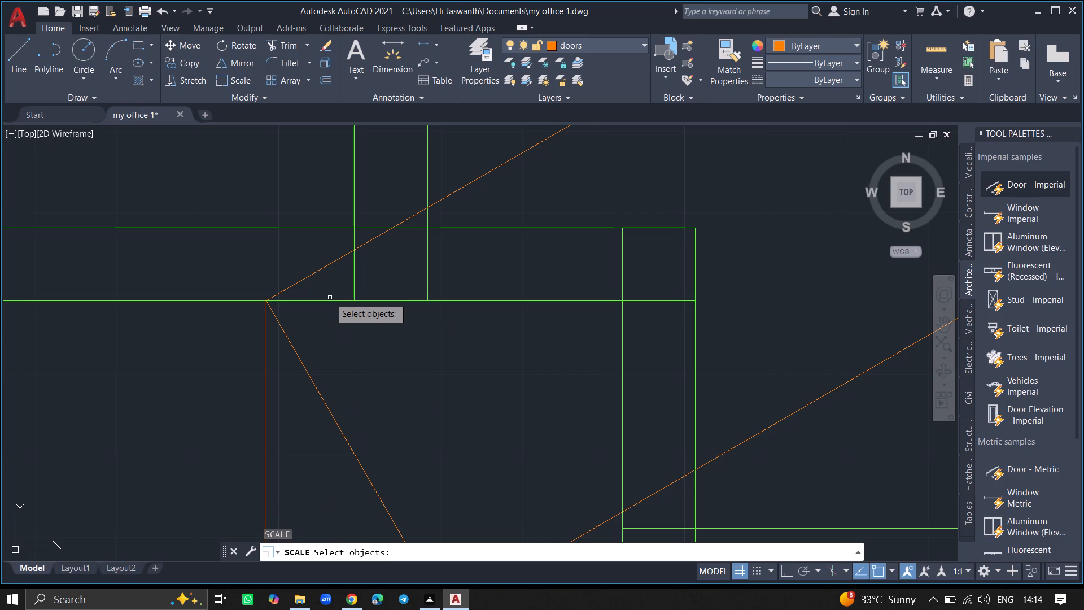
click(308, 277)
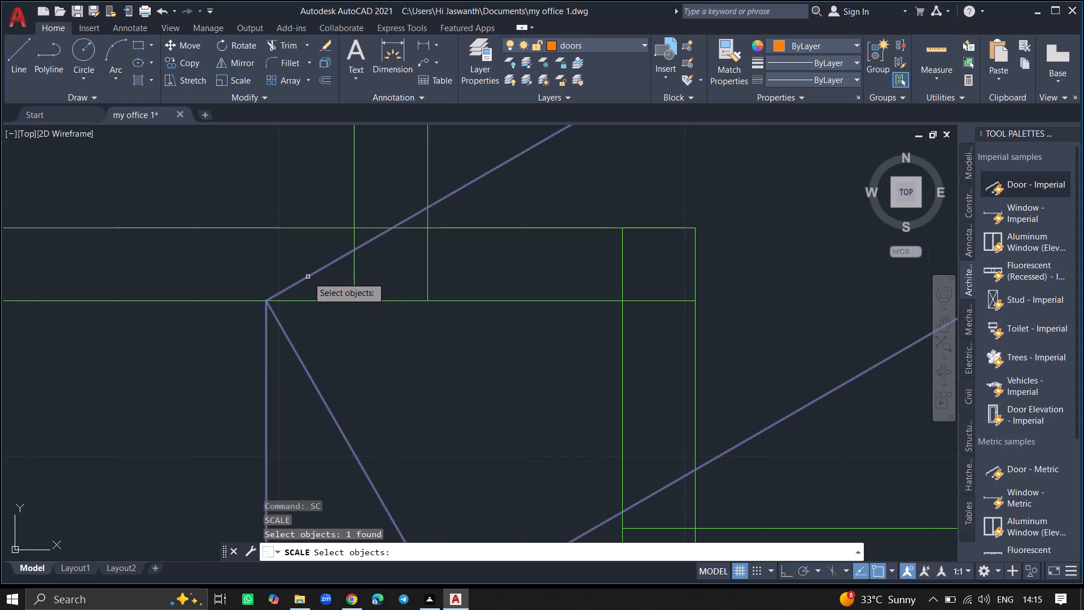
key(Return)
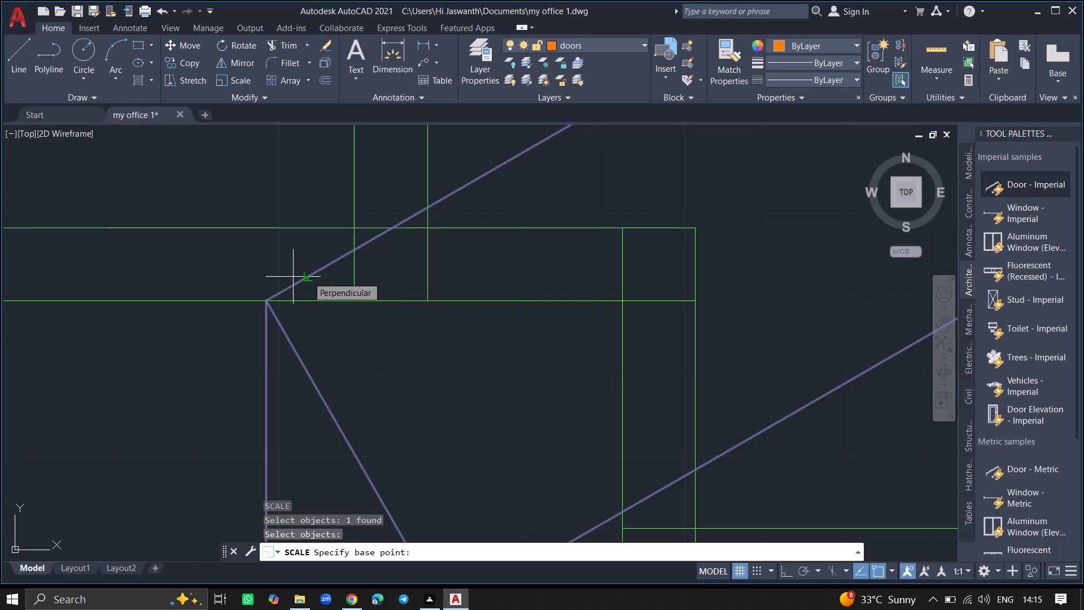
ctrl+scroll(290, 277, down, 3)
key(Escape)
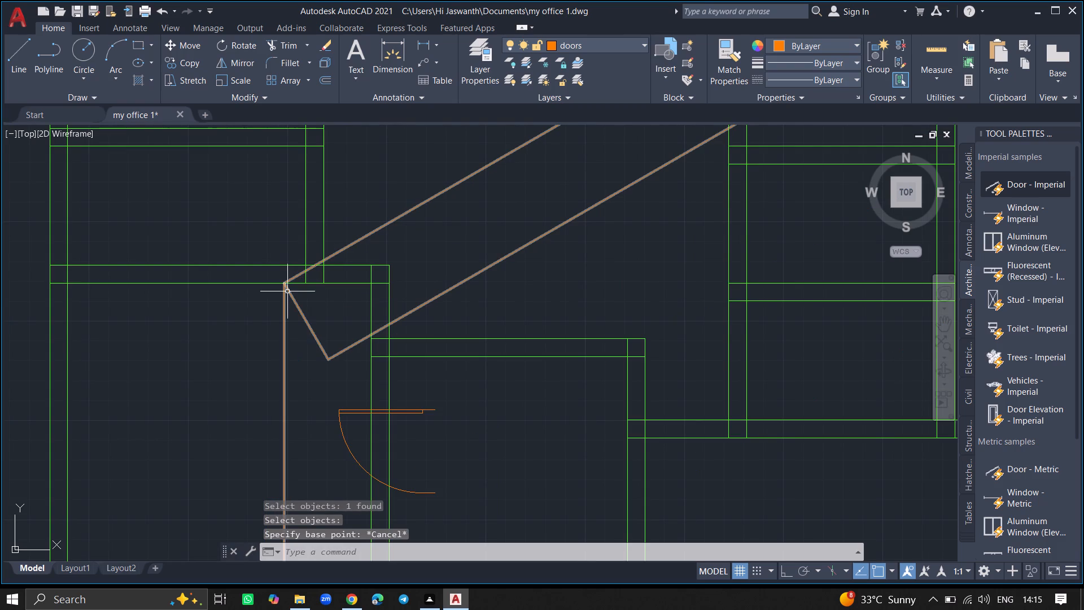
Set the oversized new door block to Open 90º.
click(287, 291)
ctrl+scroll(287, 291, down, 2)
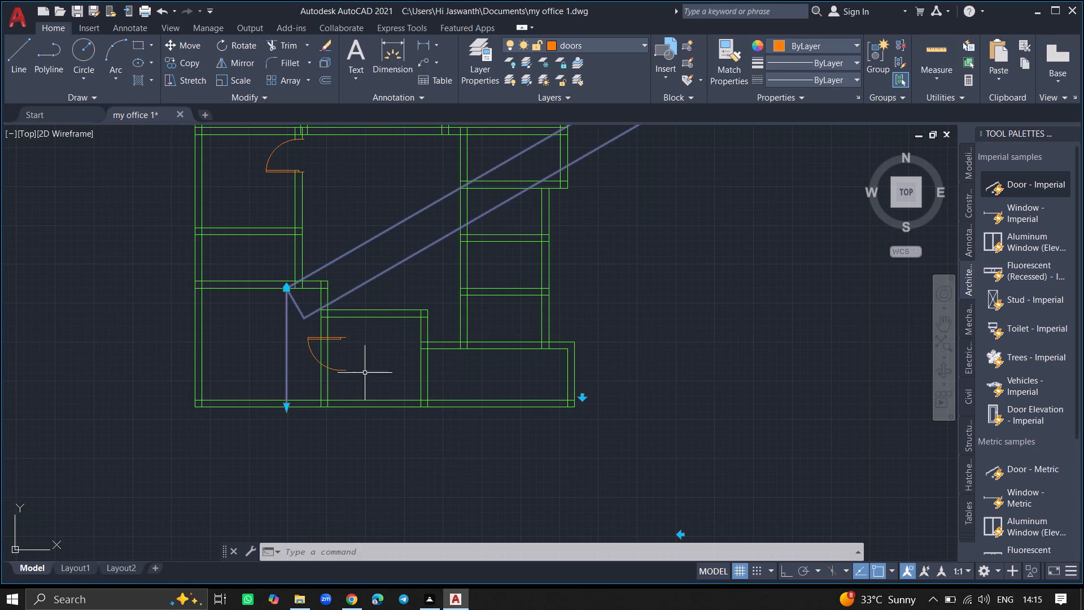
click(581, 402)
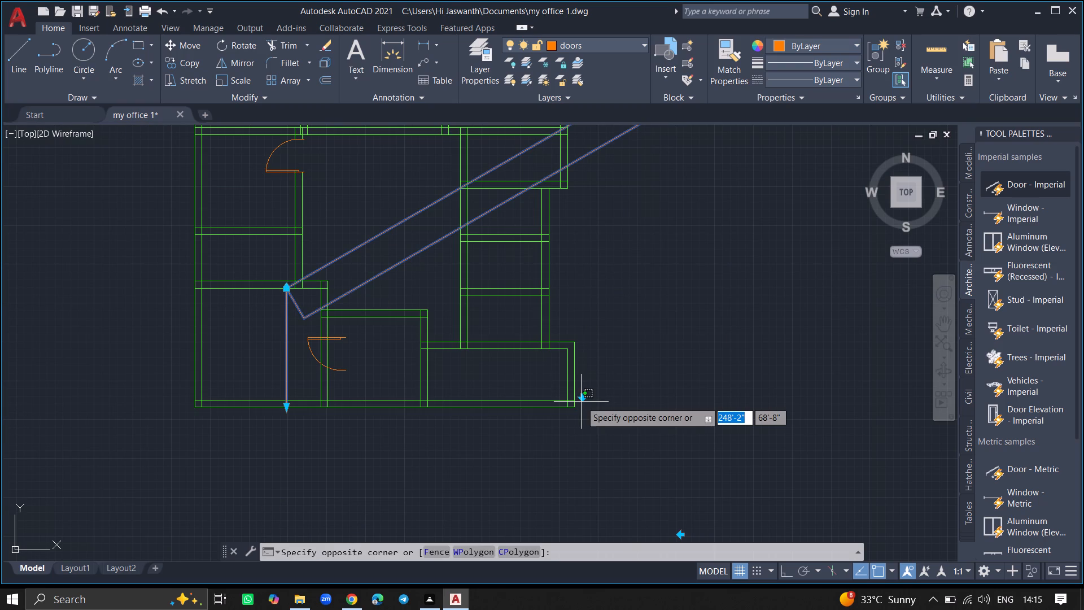
click(581, 397)
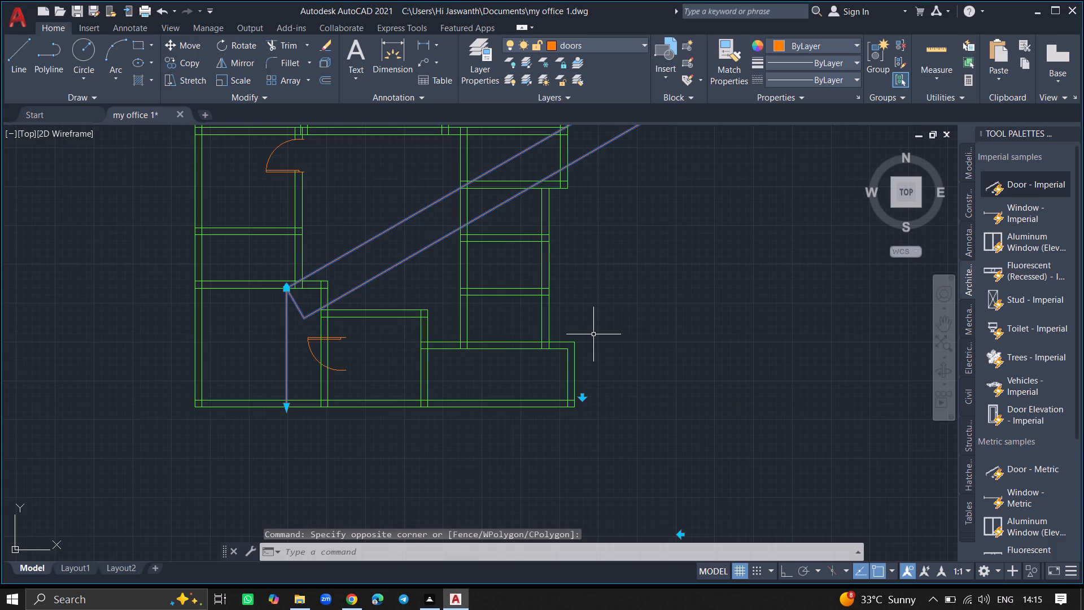
ctrl+scroll(593, 334, down, 2)
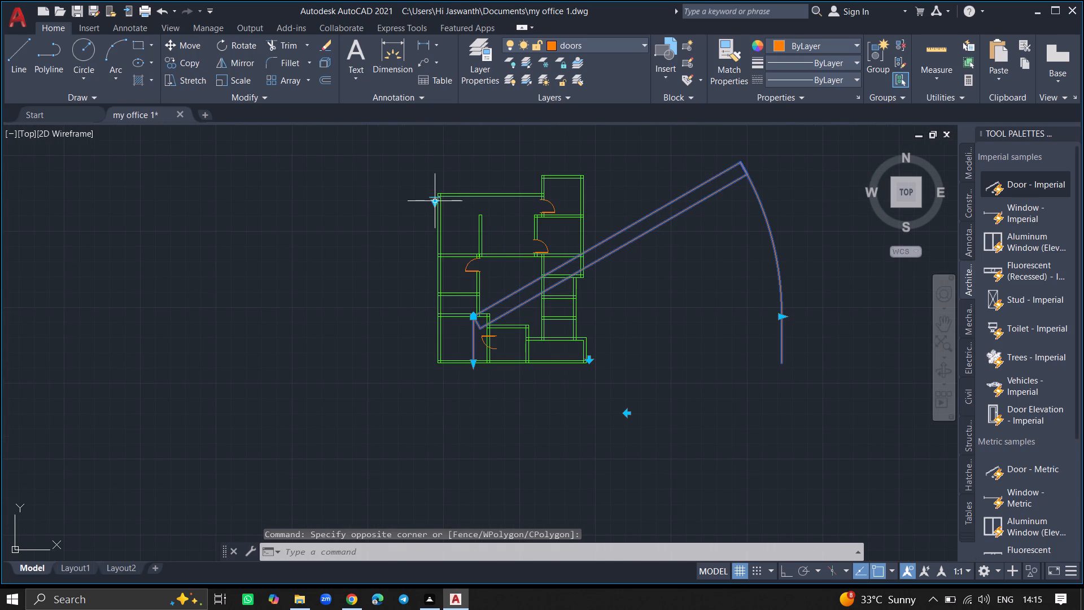
click(431, 199)
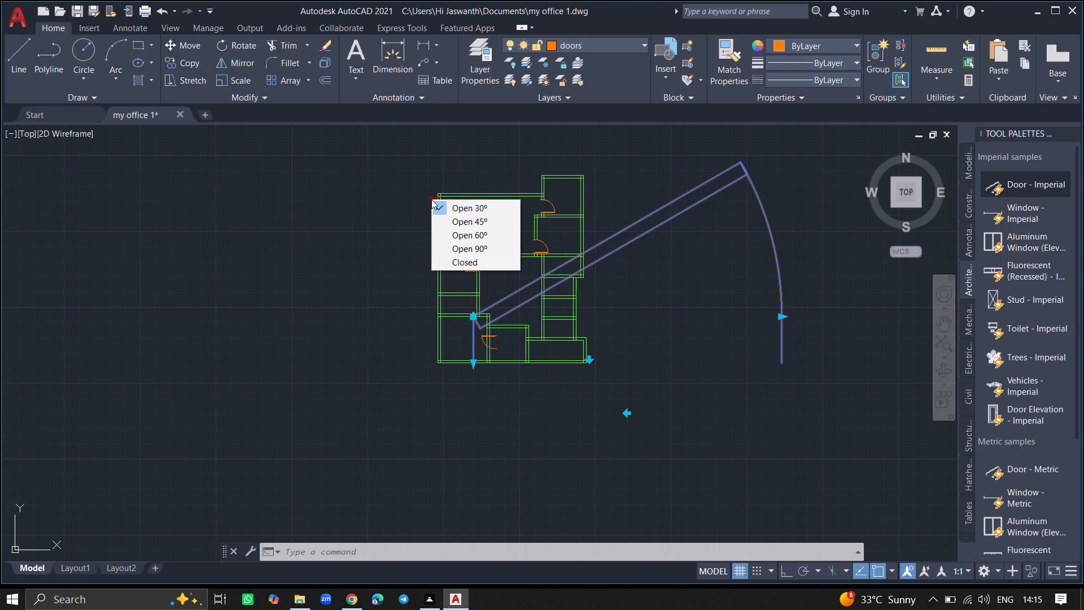
click(447, 251)
key(Escape)
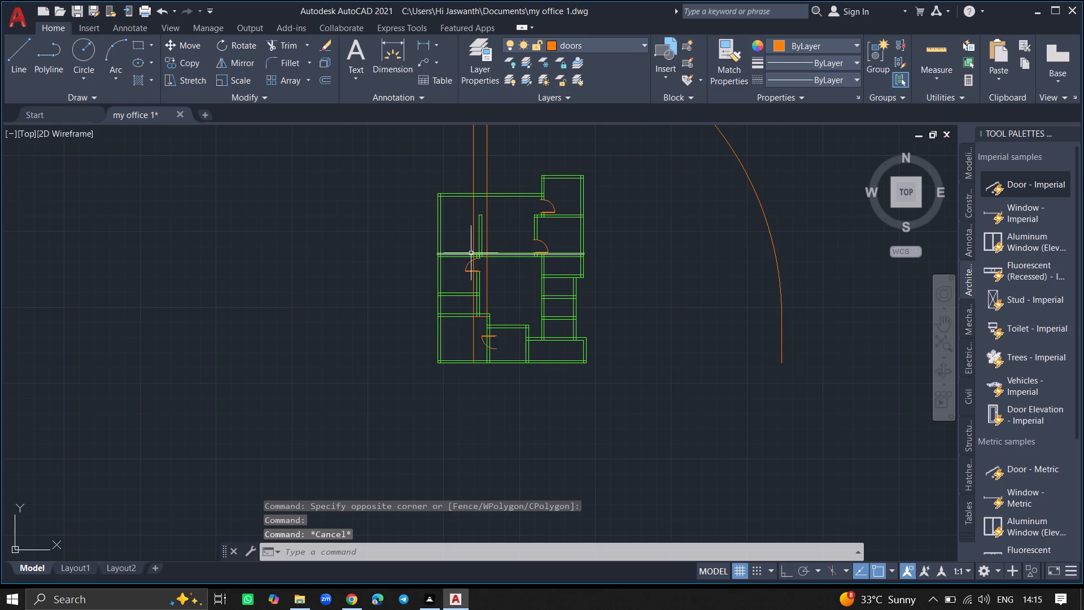
Scale the oversized door by reference, using its full opening width as the reference length and 2'6" as the new length.
click(473, 253)
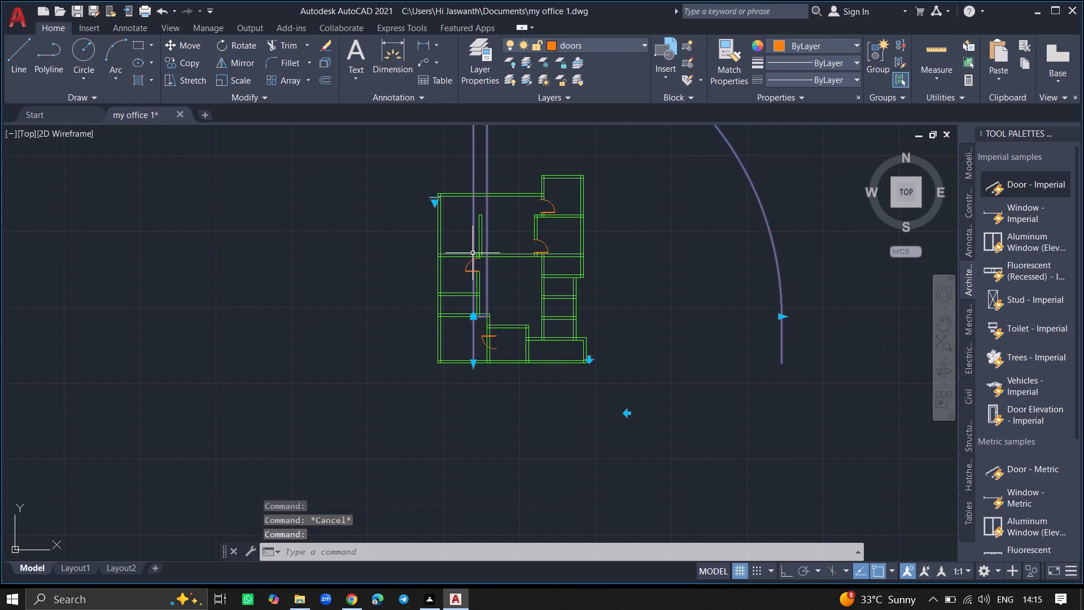
text(sc)
key(Return)
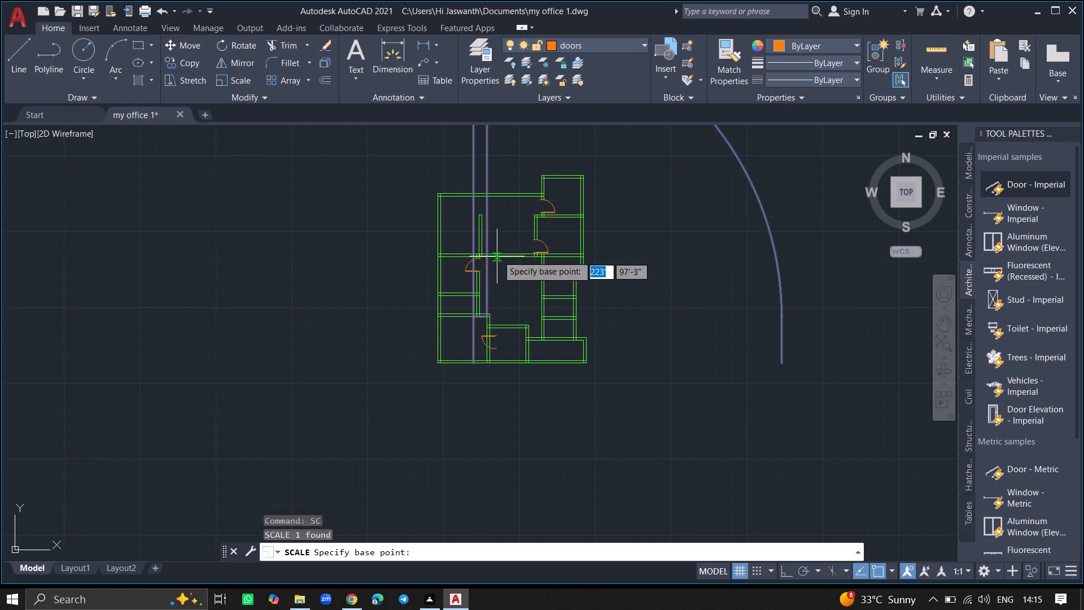
click(480, 161)
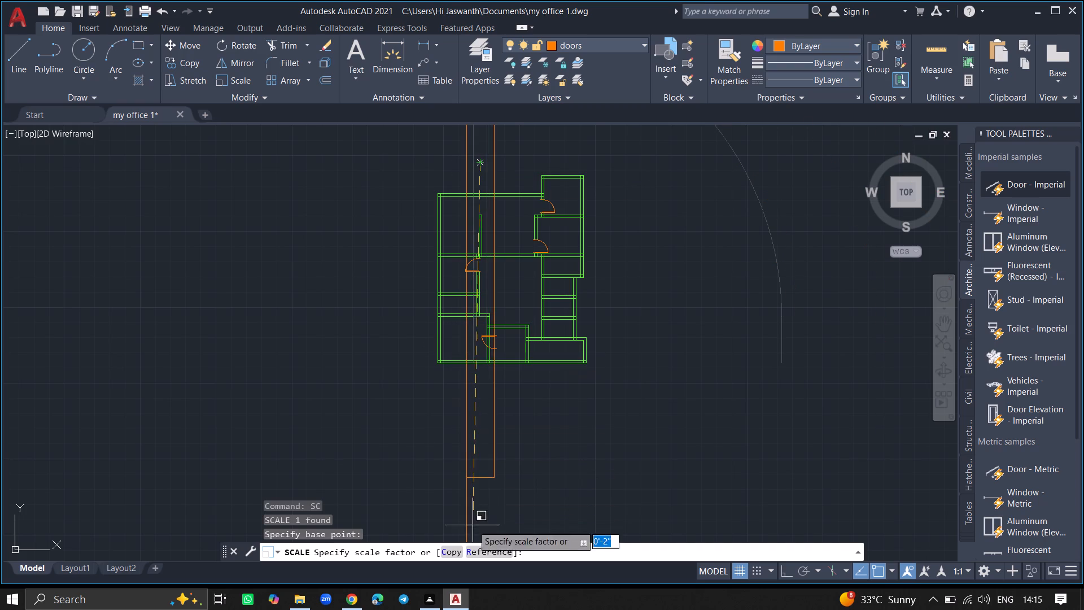
click(476, 552)
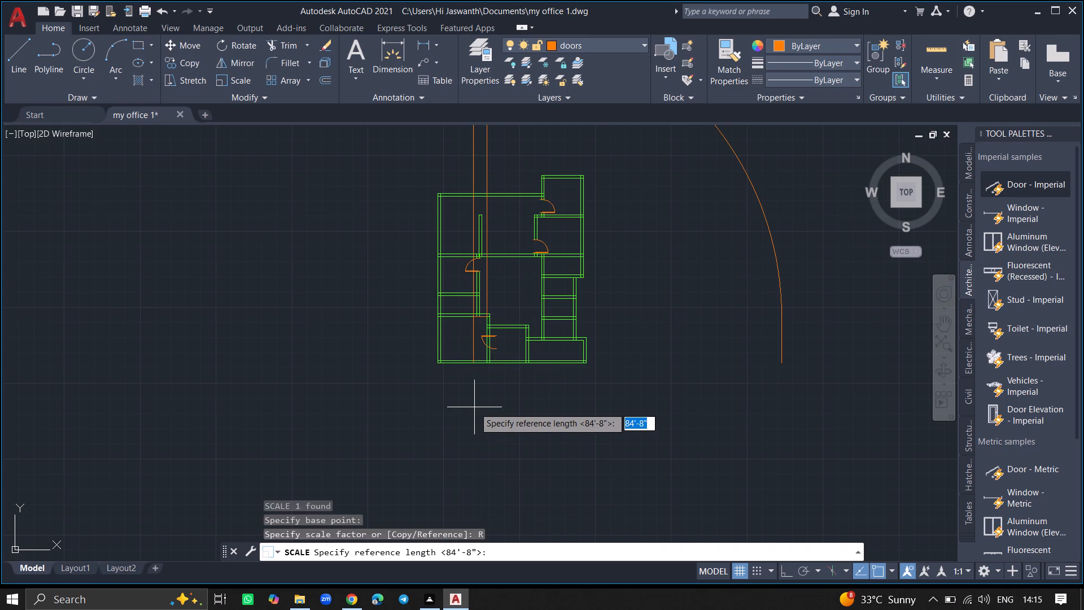
click(471, 361)
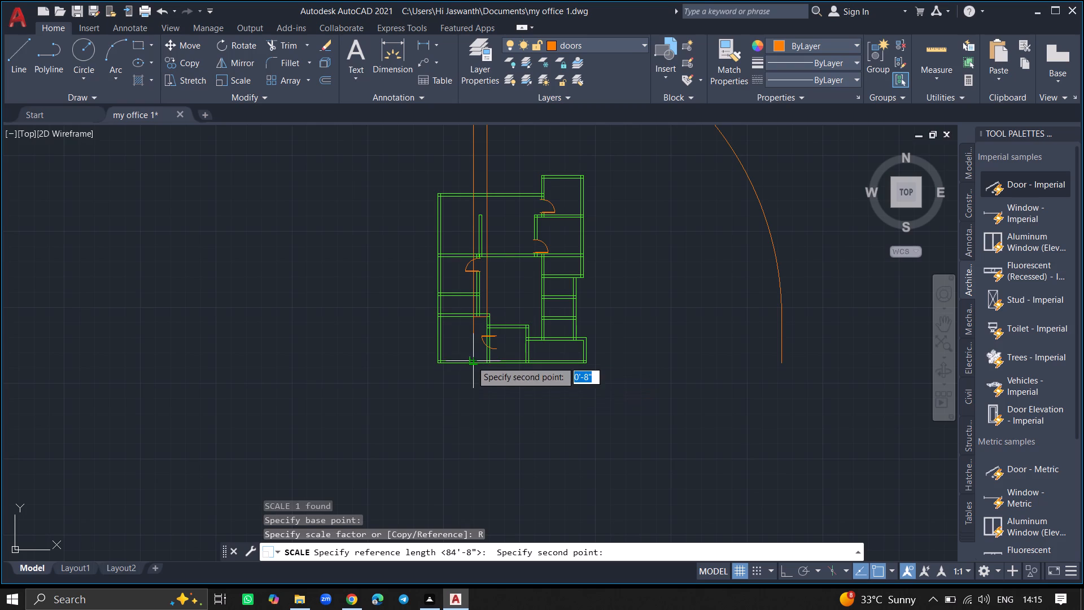
click(781, 359)
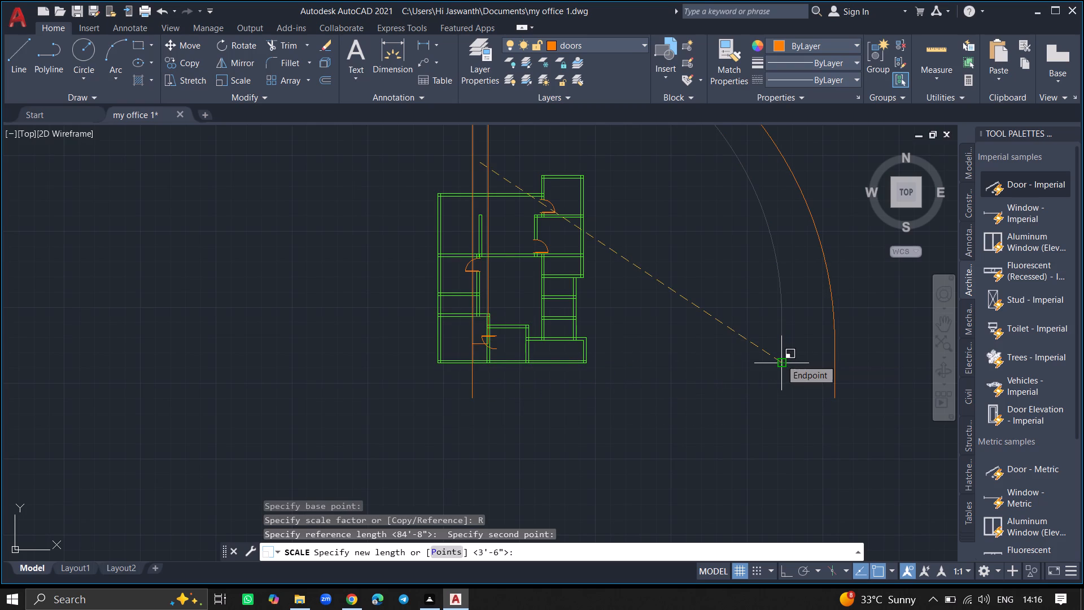
text(2')
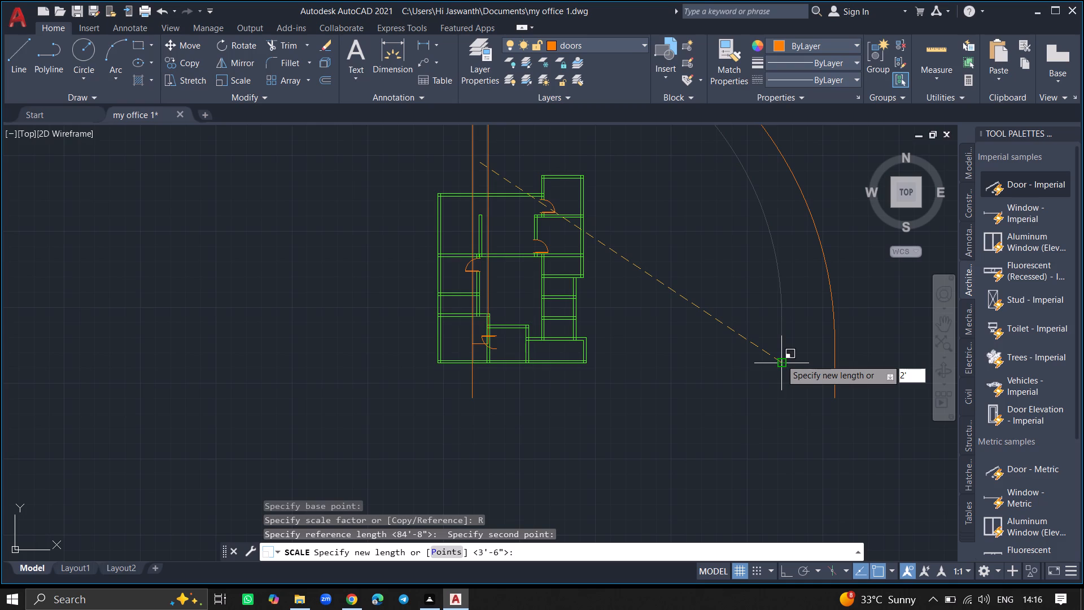
key(6)
key(shift+quotedbl)
key(Return)
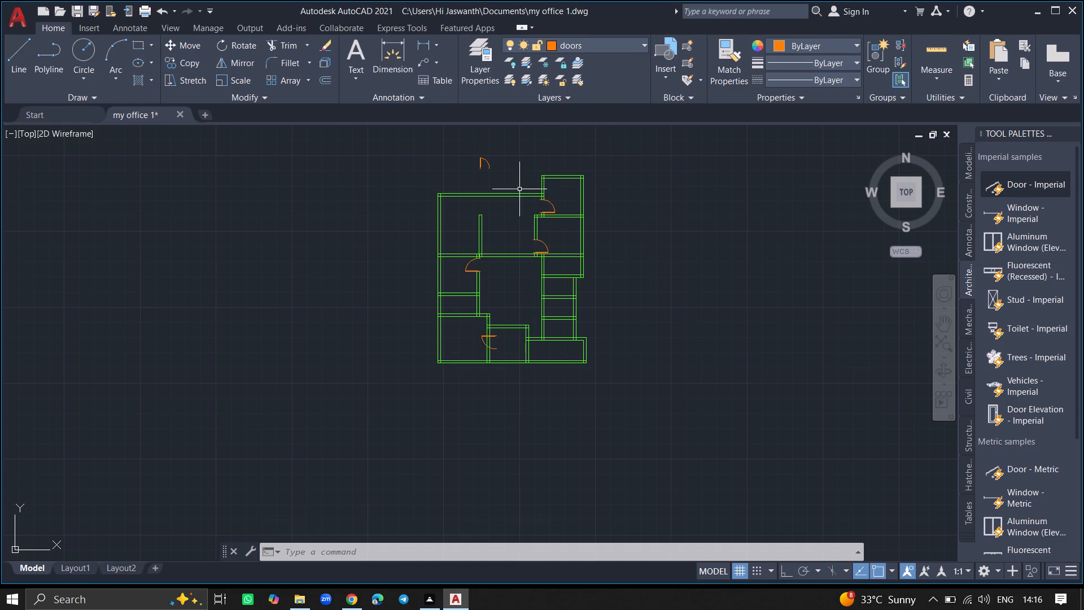
Rotate the scaled door above the plan 90 degrees clockwise about the free end of its leaf.
click(479, 160)
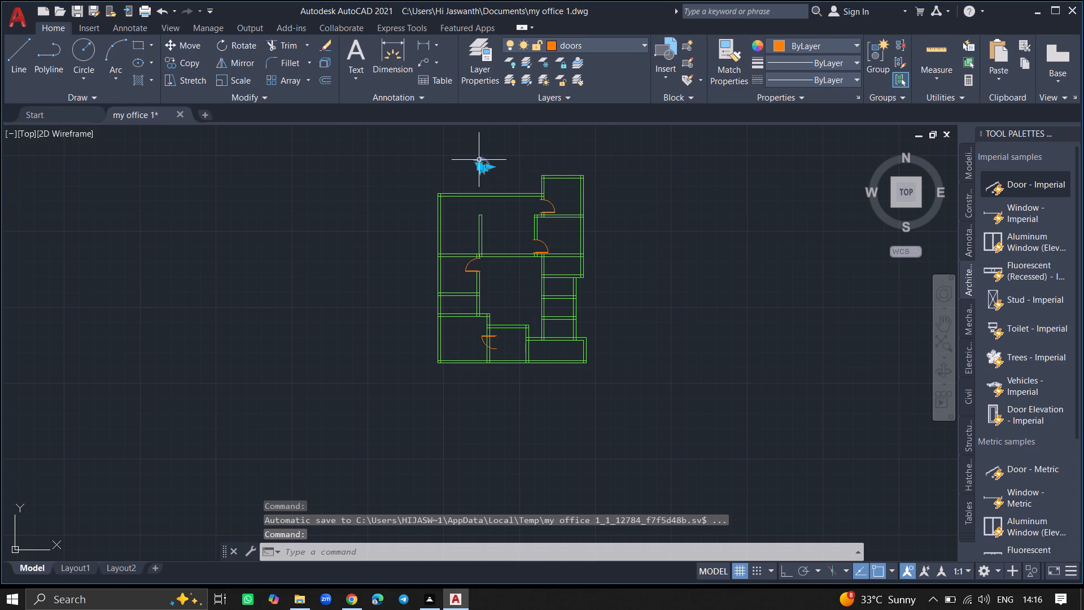
text(ro)
key(Return)
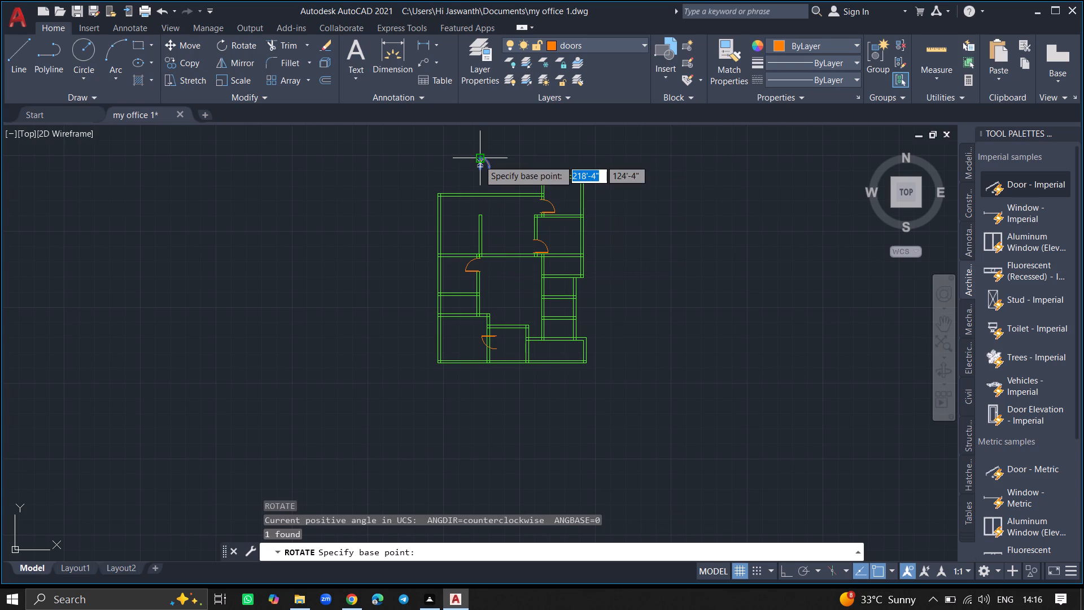
click(479, 160)
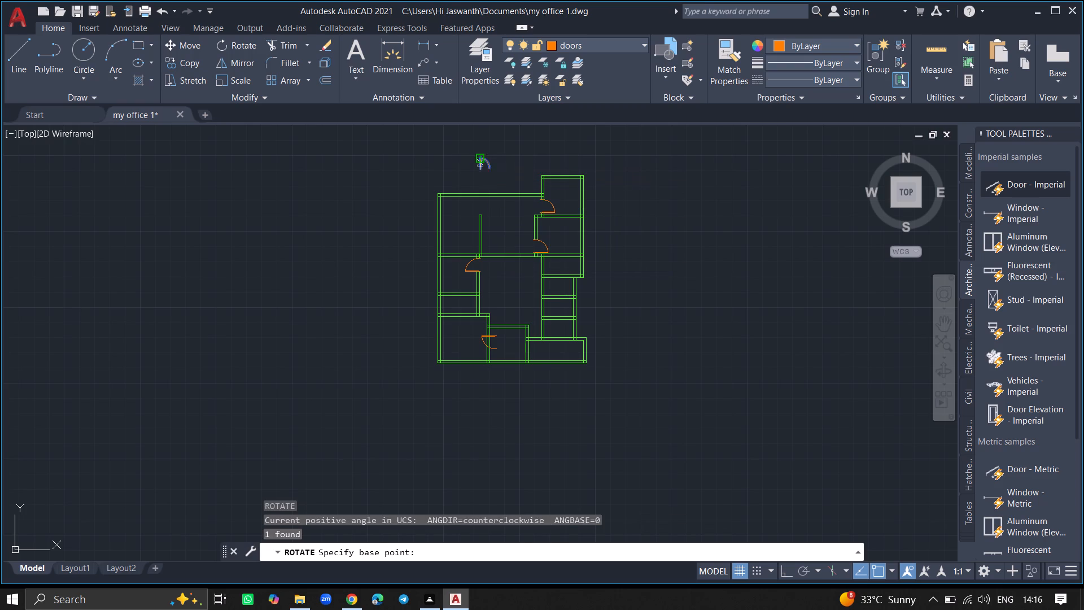
click(480, 191)
Mirror the rotated door above the plan across the centreline of its leaf, erasing the source block.
ctrl+scroll(475, 158, up, 7)
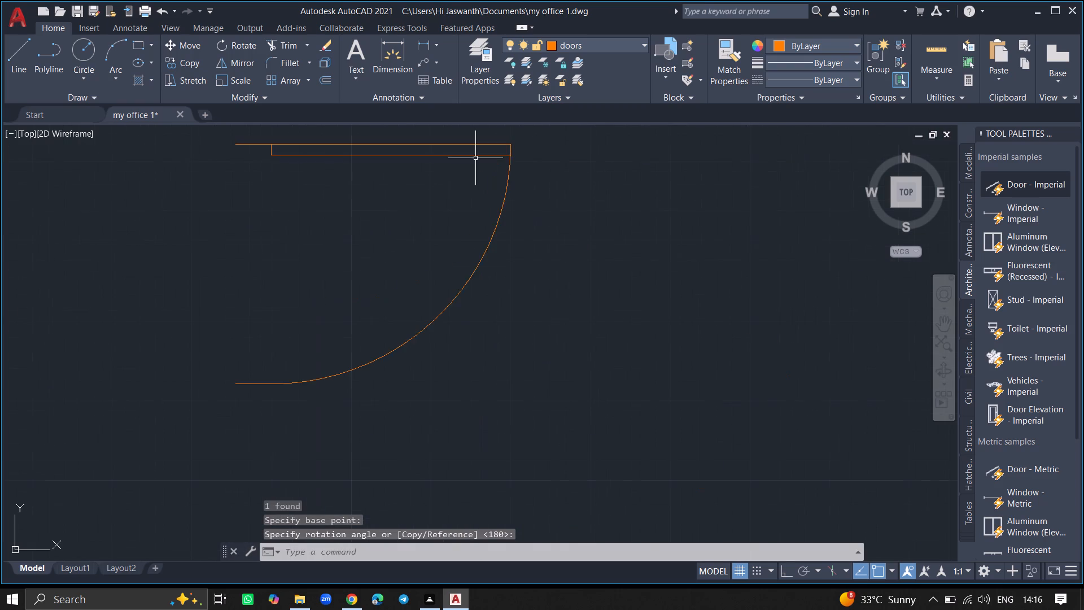
ctrl+scroll(457, 172, down, 4)
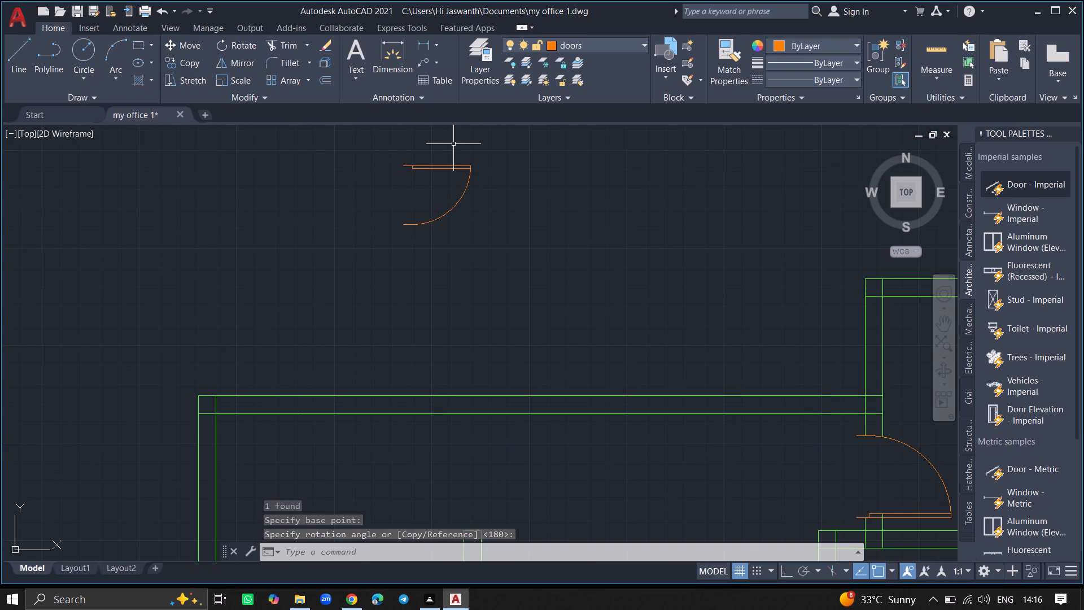
ctrl+scroll(453, 144, down, 2)
ctrl+scroll(448, 132, up, 4)
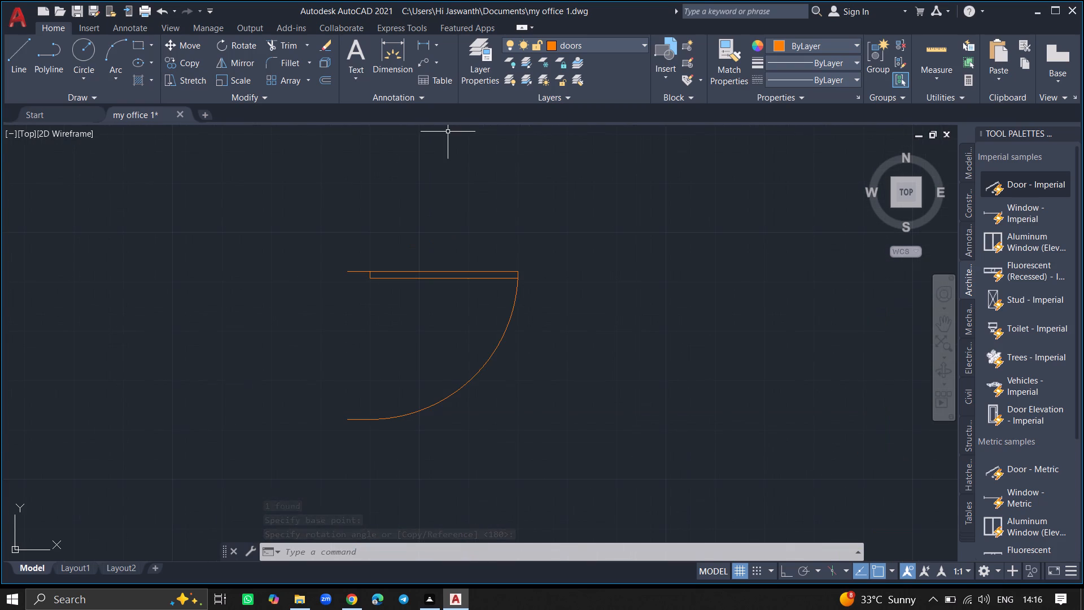
text(mirr)
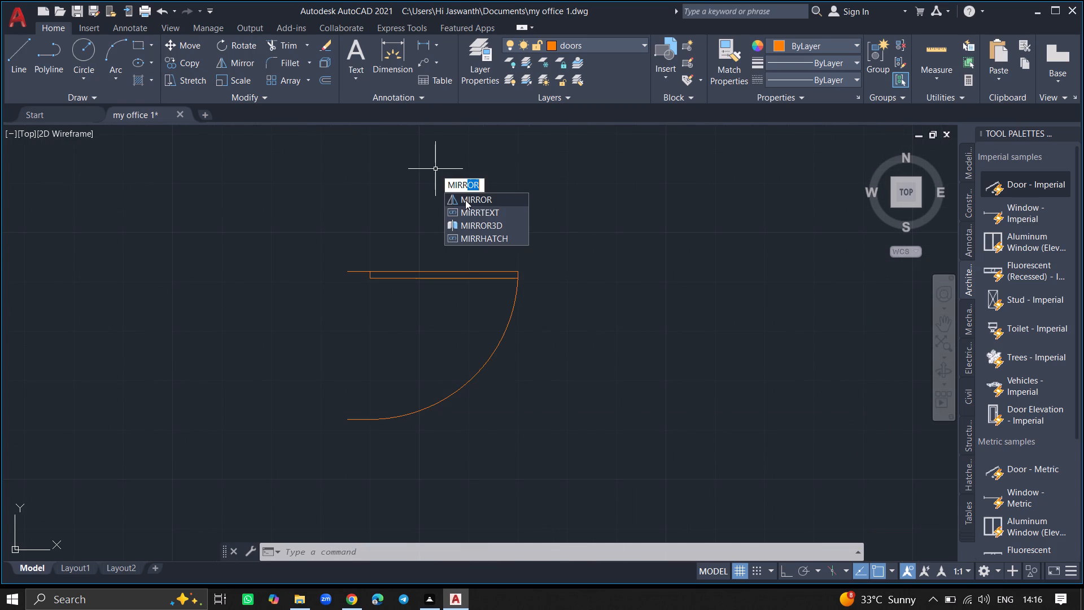
click(465, 200)
click(516, 274)
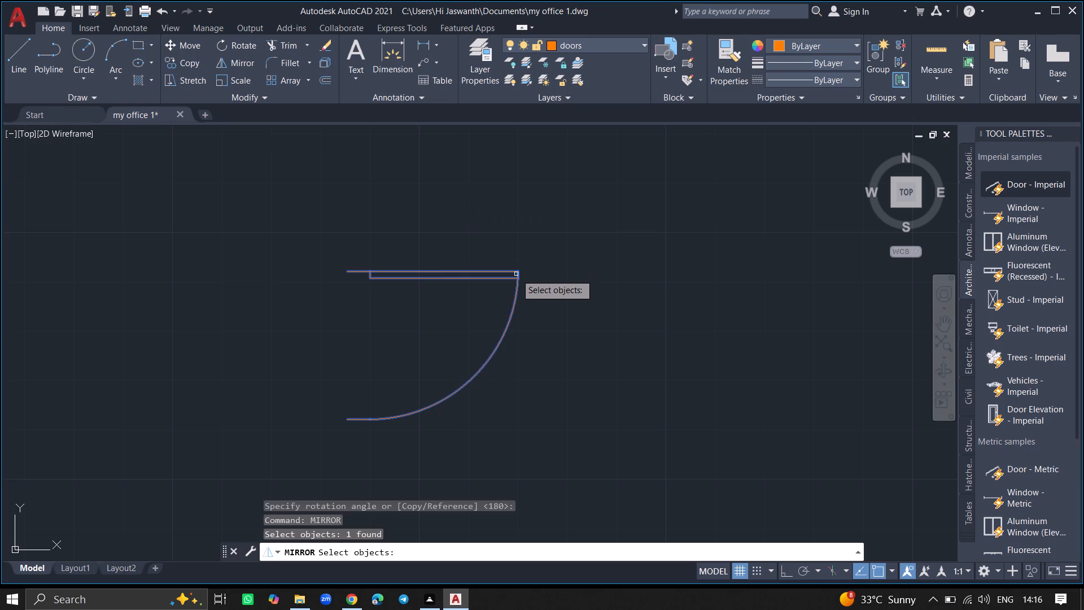
key(Return)
click(516, 274)
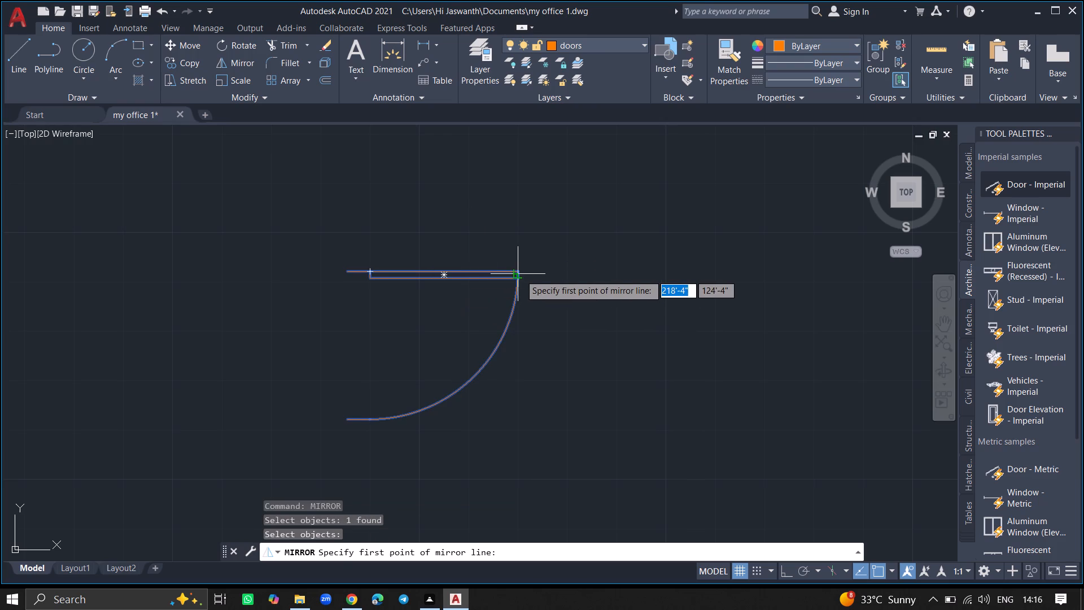
click(518, 275)
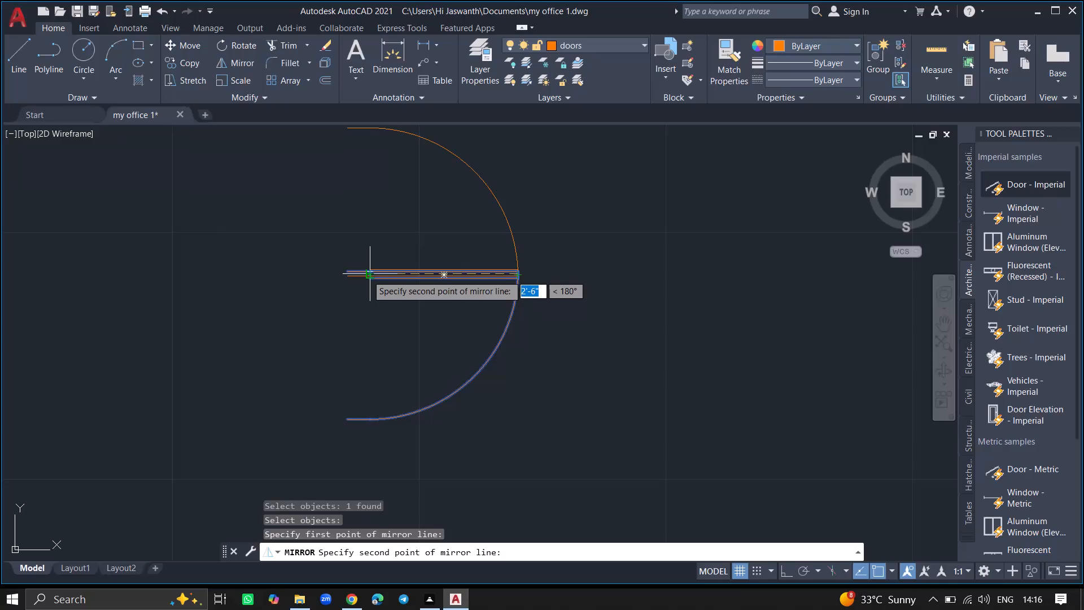
click(367, 275)
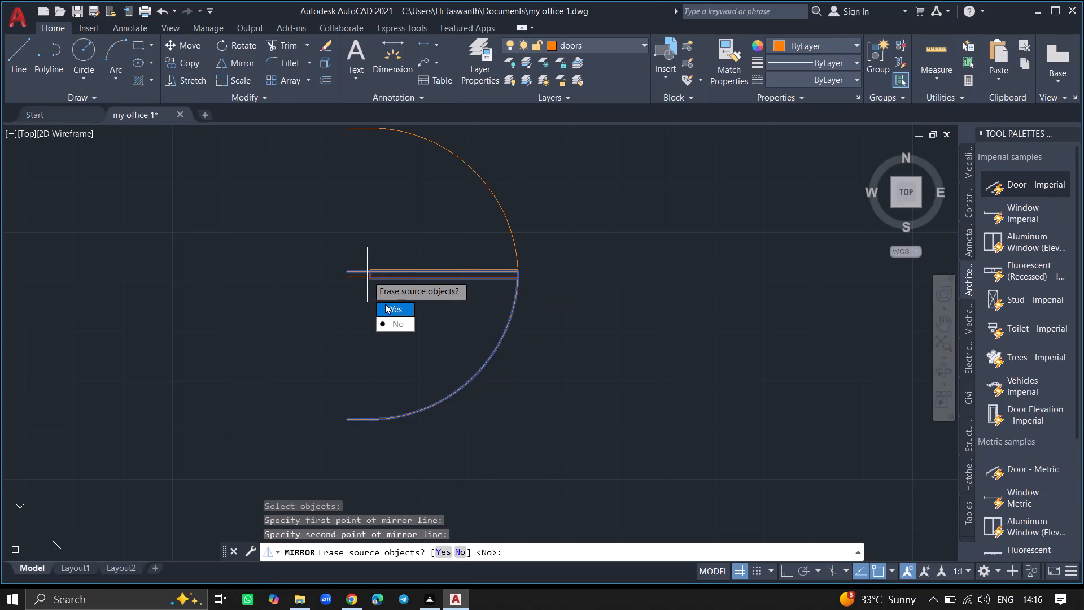
drag(385, 304, 367, 275)
Move the mirrored door by its leaf's free end to the left wall of the room below the right-hand rooms, just above its bottom wall.
click(373, 274)
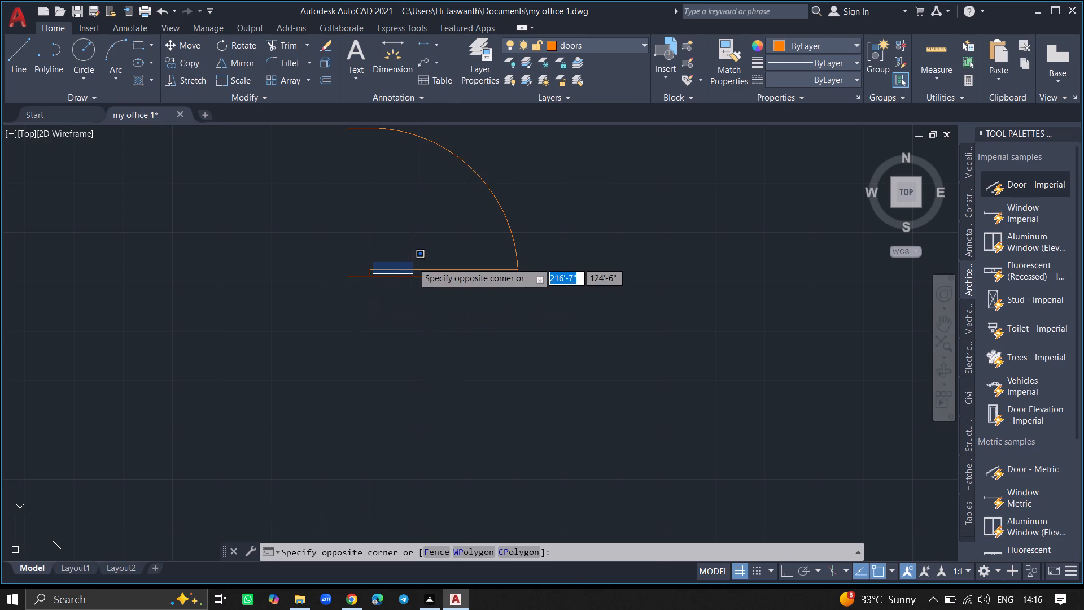
click(321, 333)
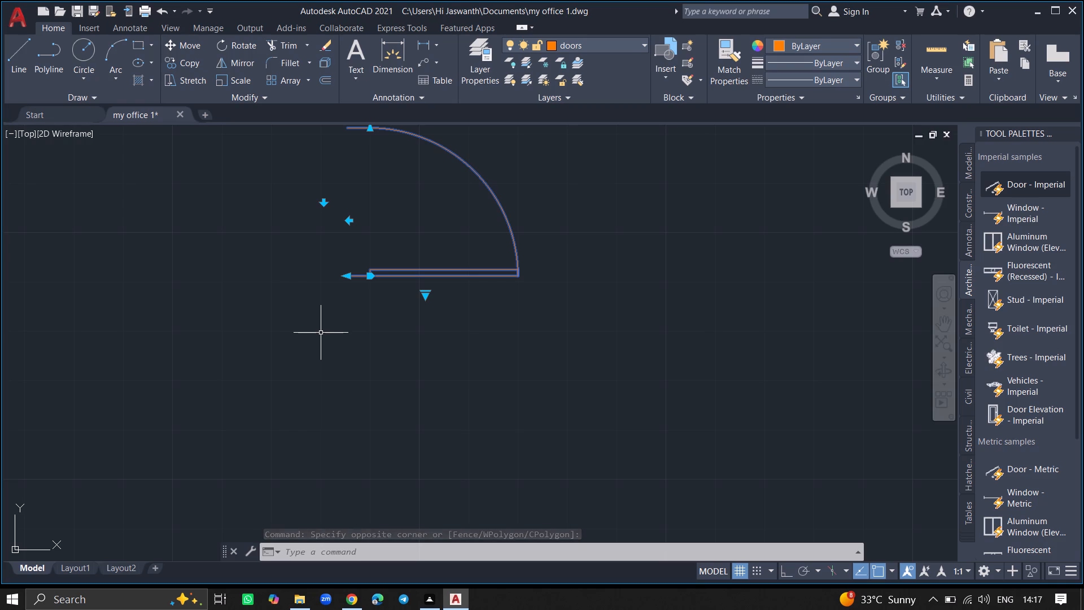
text(mo)
text(ve)
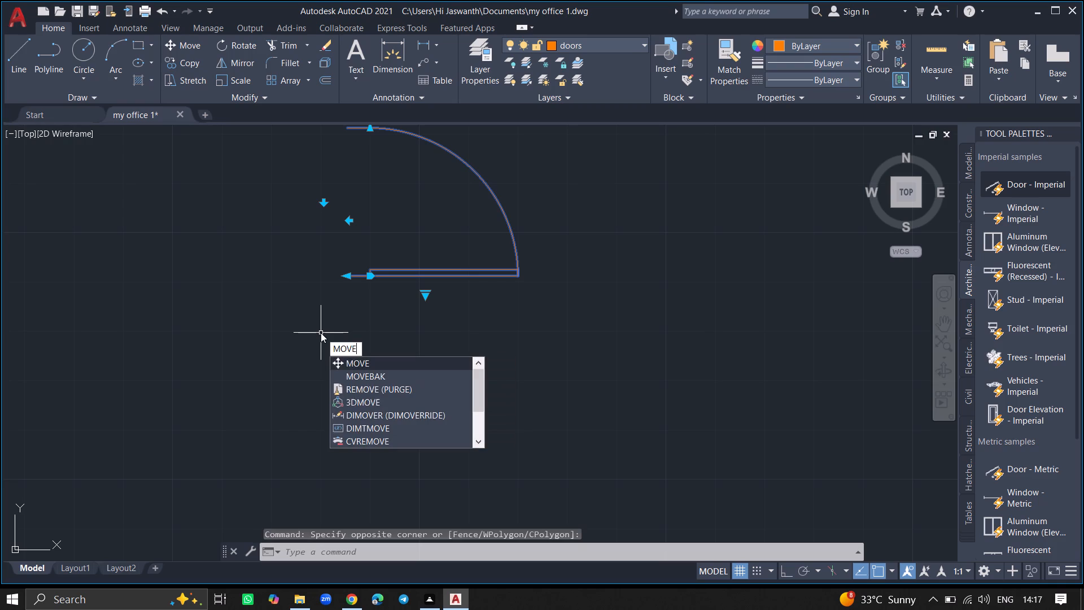
key(Return)
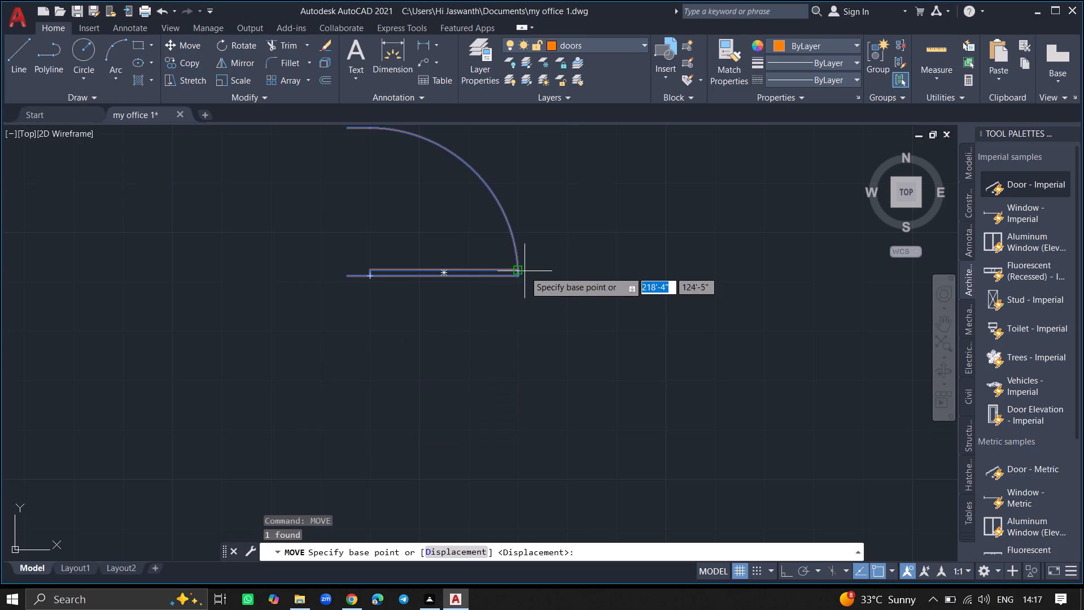
click(517, 273)
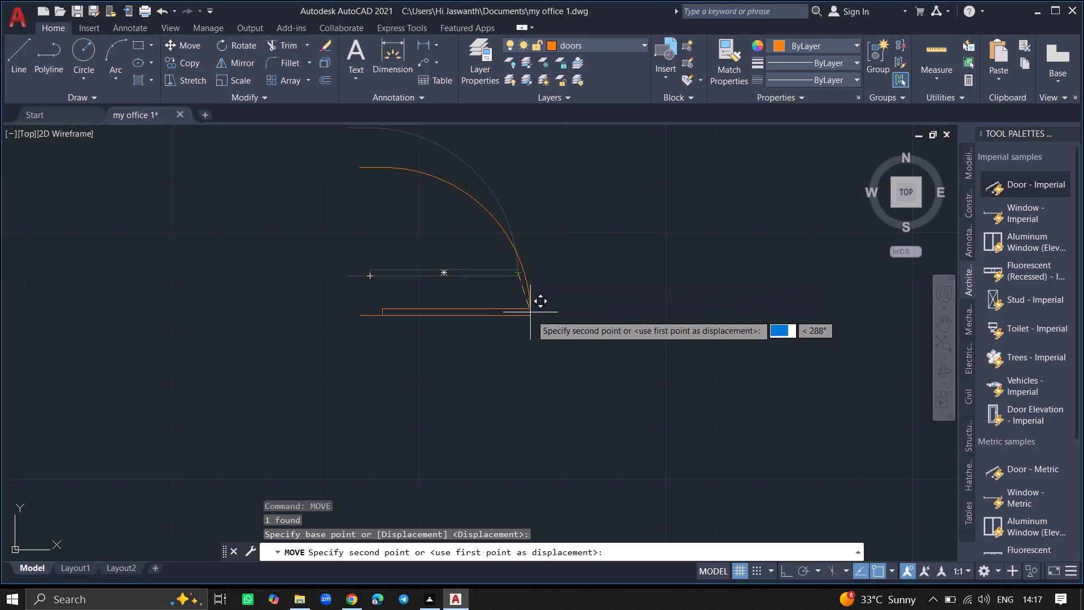
ctrl+scroll(535, 322, down, 5)
ctrl+scroll(609, 383, down, 2)
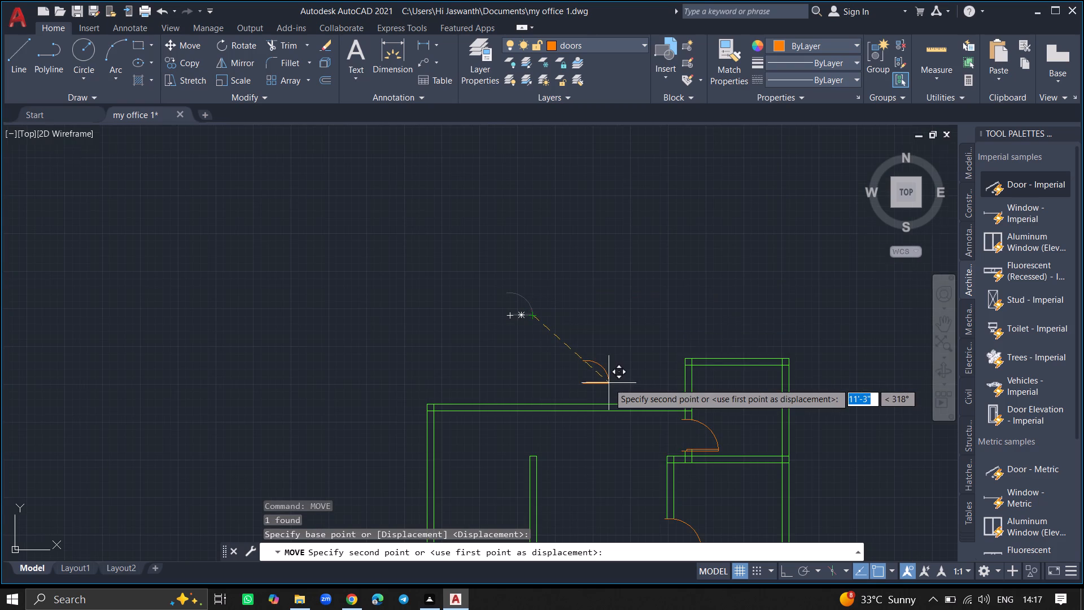
ctrl+scroll(609, 383, down, 2)
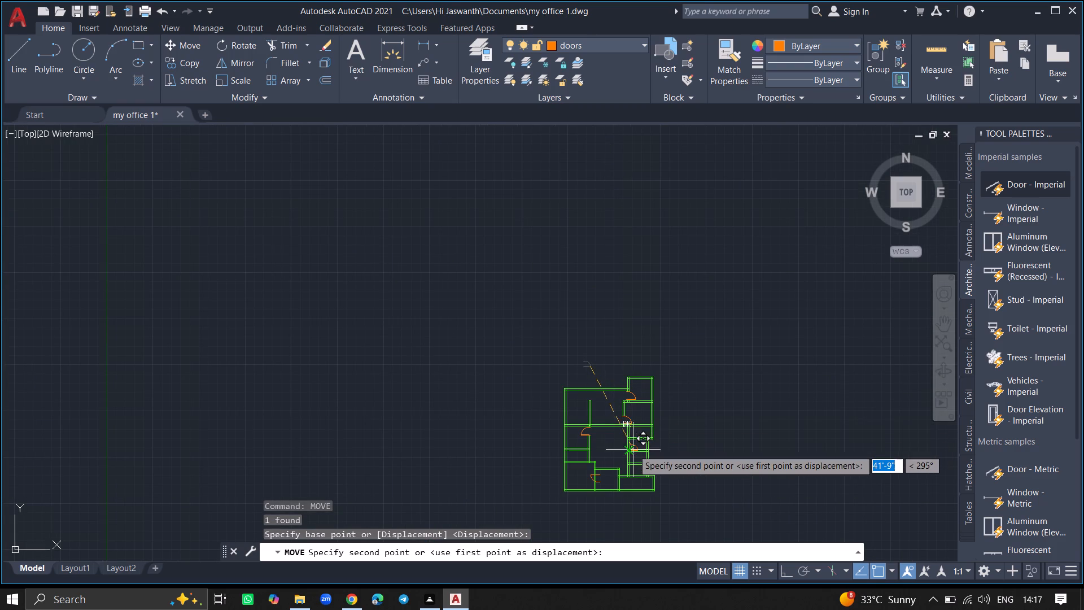
ctrl+scroll(633, 450, up, 4)
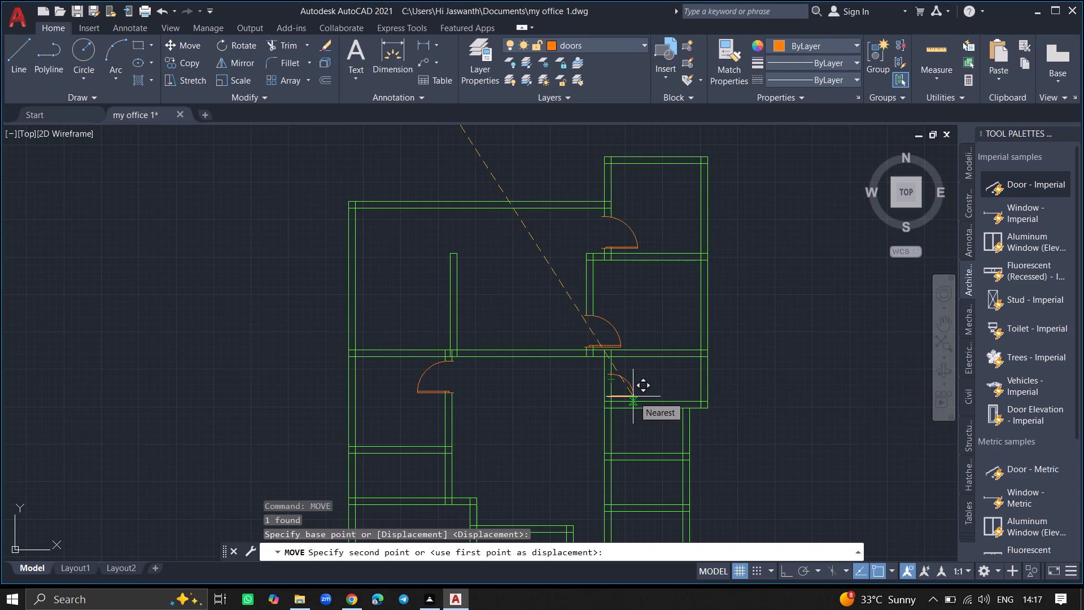
ctrl+scroll(630, 399, up, 4)
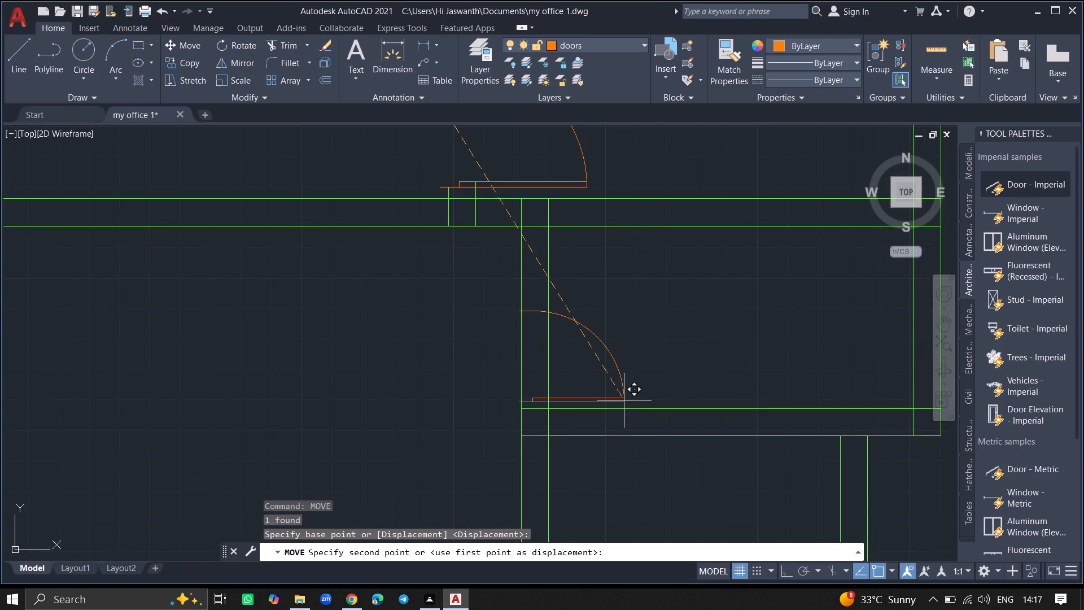
click(624, 400)
Copy the door down to the left walls of the three rooms below, each near its bottom wall, the first two about 5'-8" and 11'-6" down.
click(624, 400)
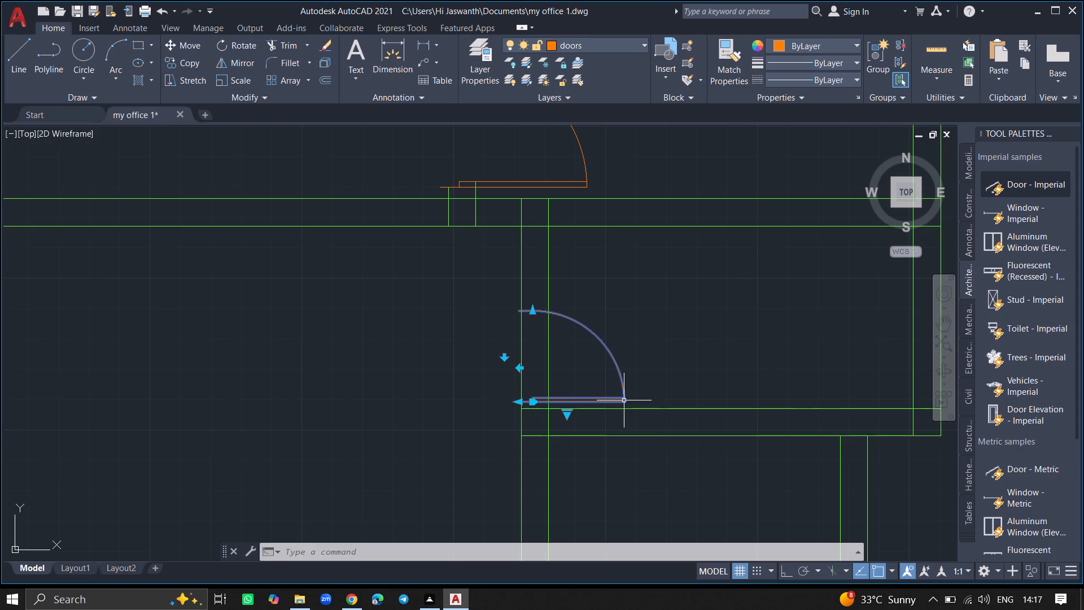
text(copy)
key(Return)
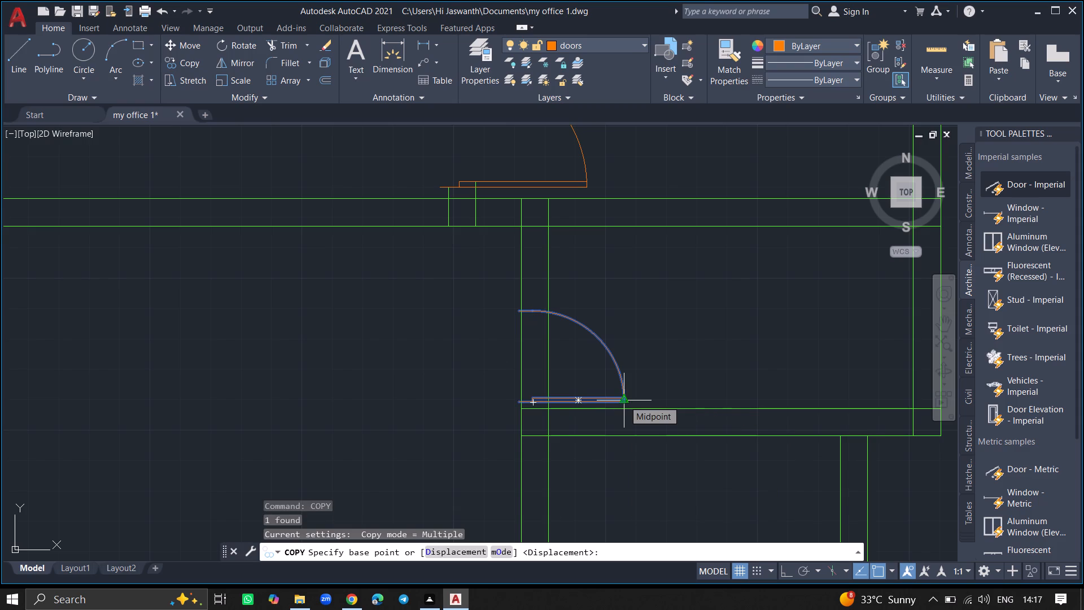
click(624, 400)
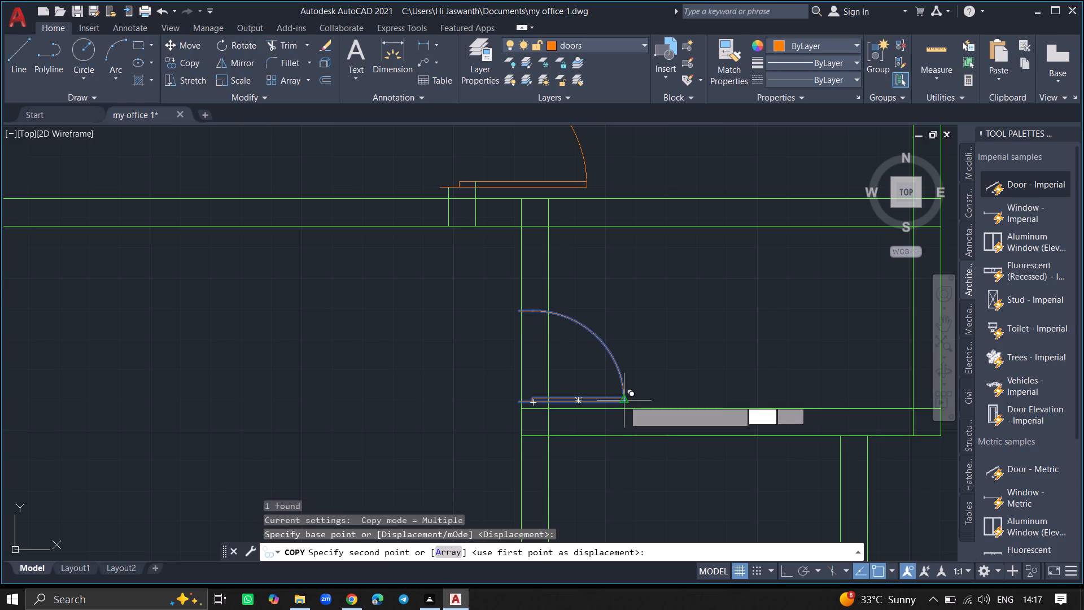
ctrl+scroll(659, 372, down, 5)
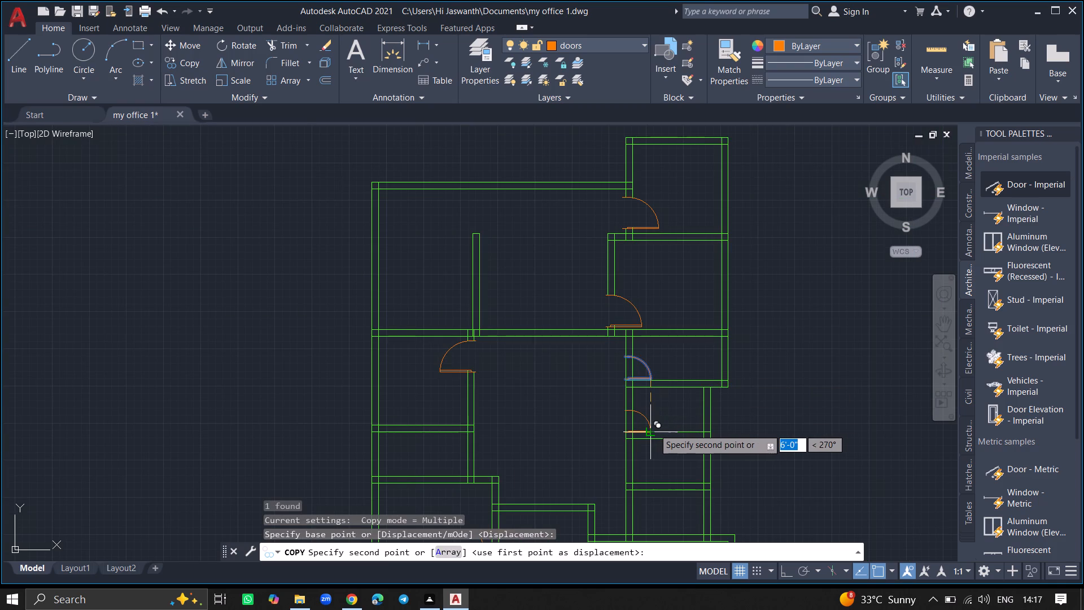
ctrl+scroll(654, 429, up, 4)
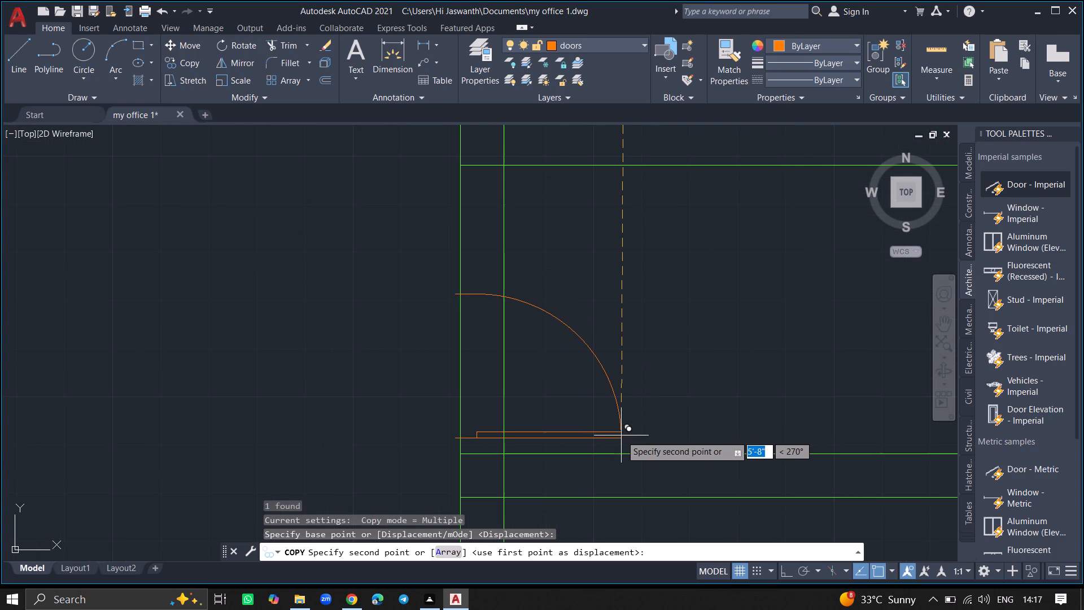
click(621, 435)
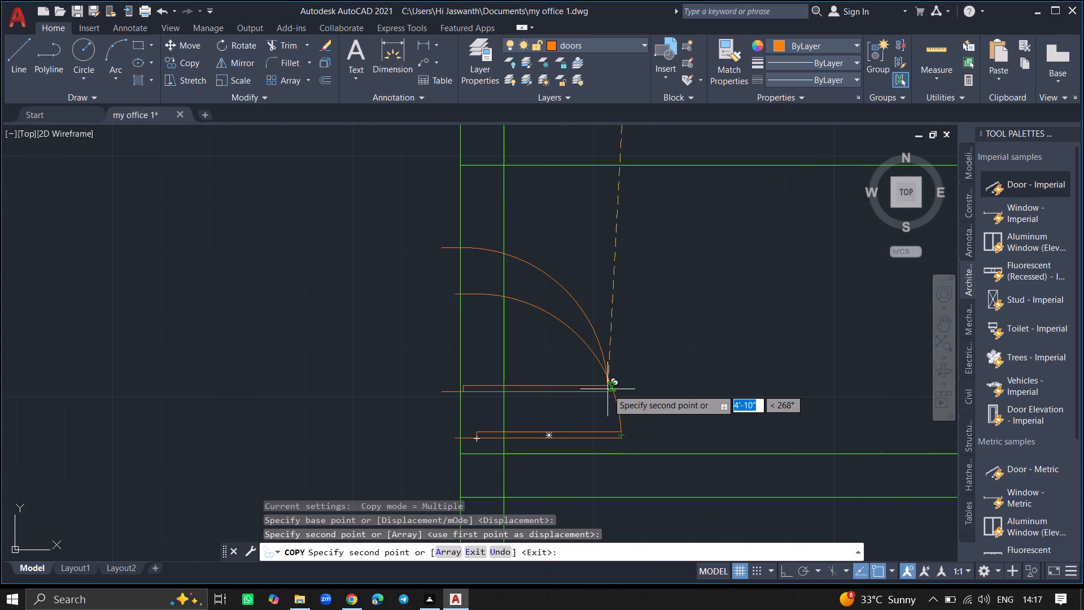
ctrl+scroll(607, 389, down, 4)
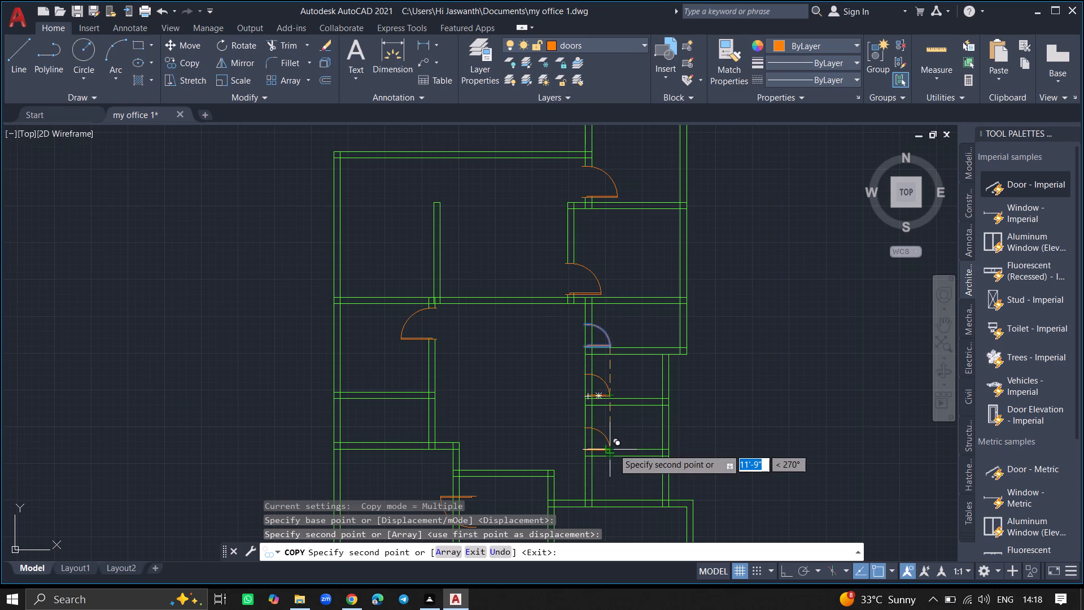
ctrl+scroll(613, 448, up, 5)
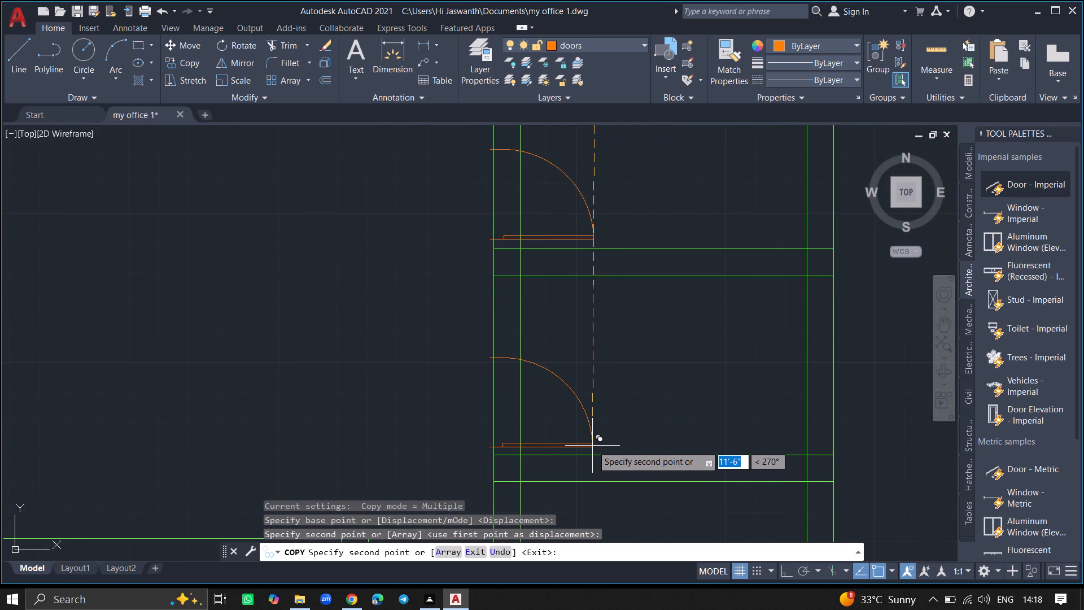
click(592, 446)
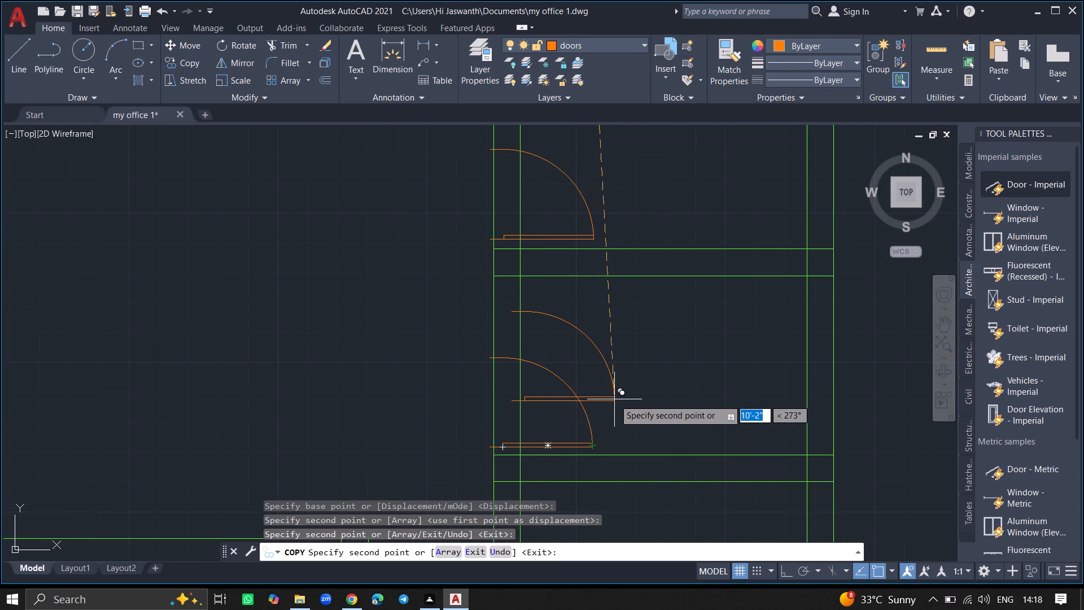
ctrl+scroll(614, 399, down, 2)
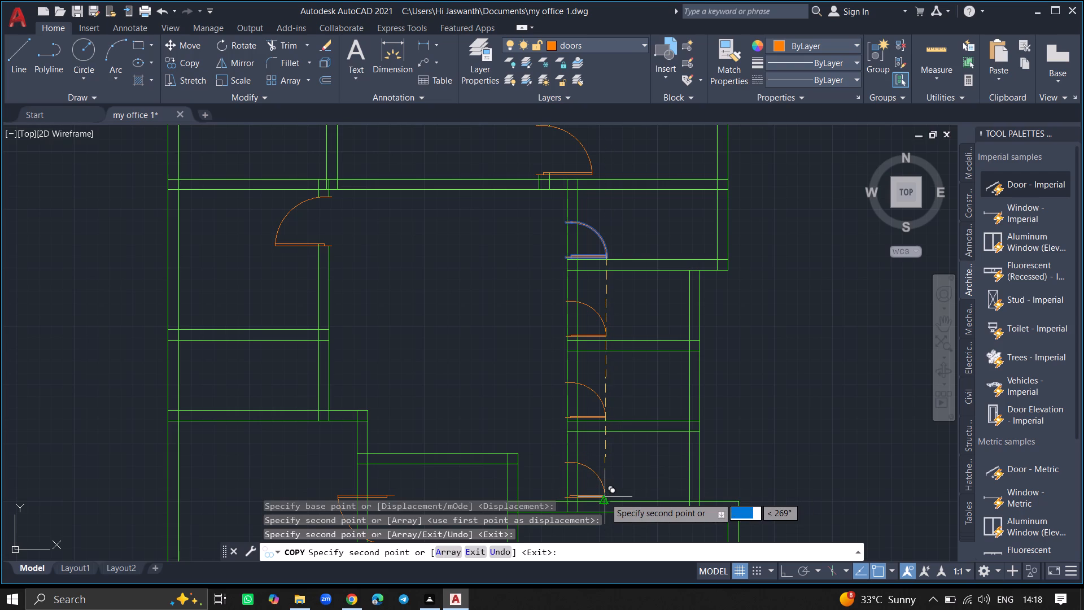
click(605, 497)
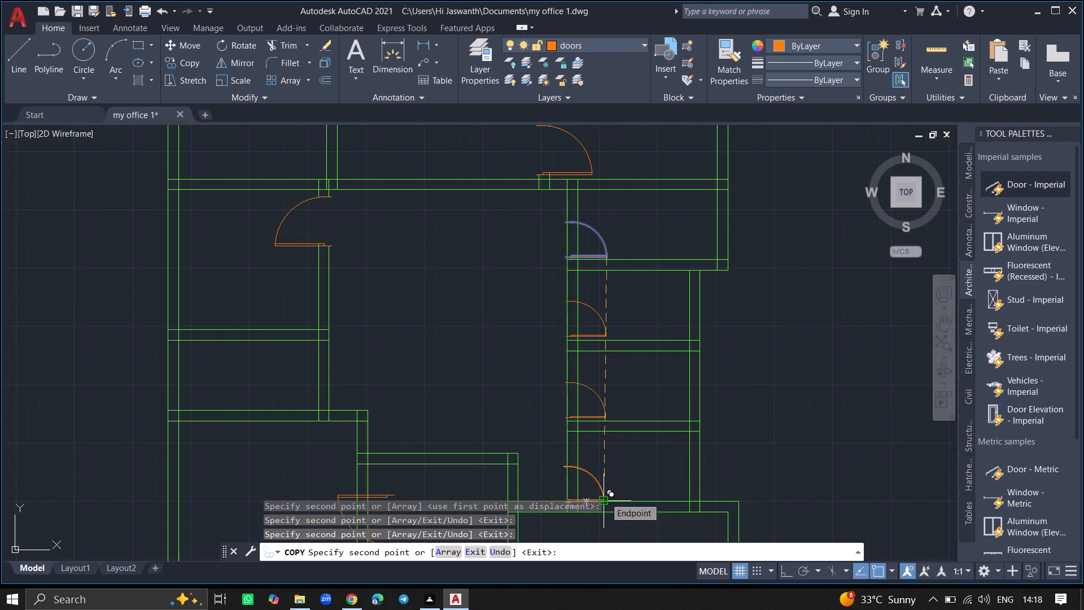
key(Return)
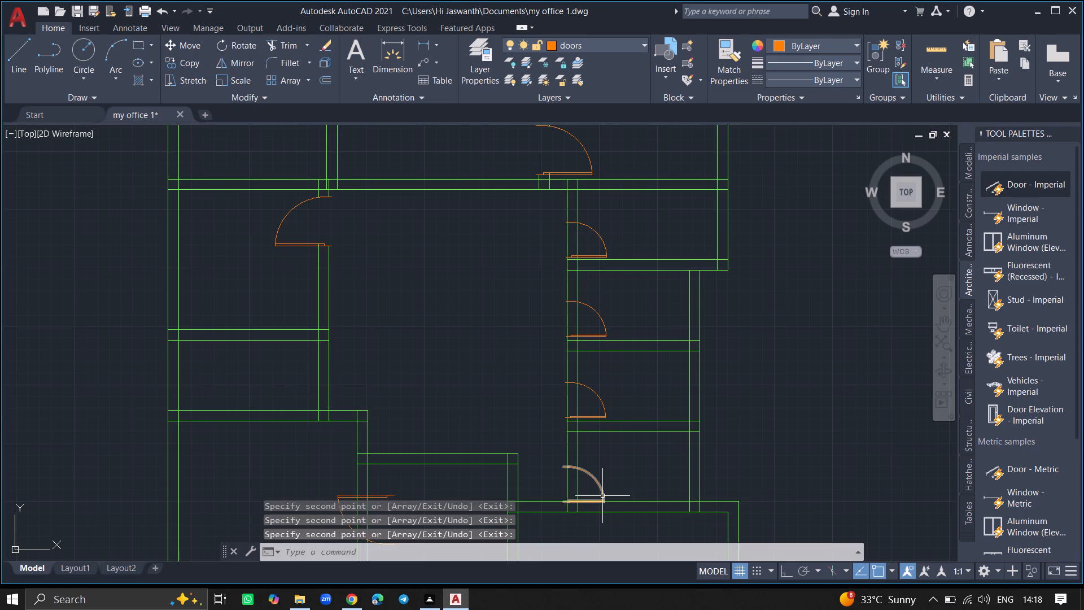
Move the lowest door copy slightly upward so its leaf sits just above the bottom wall of its room.
click(600, 494)
text(move)
key(Return)
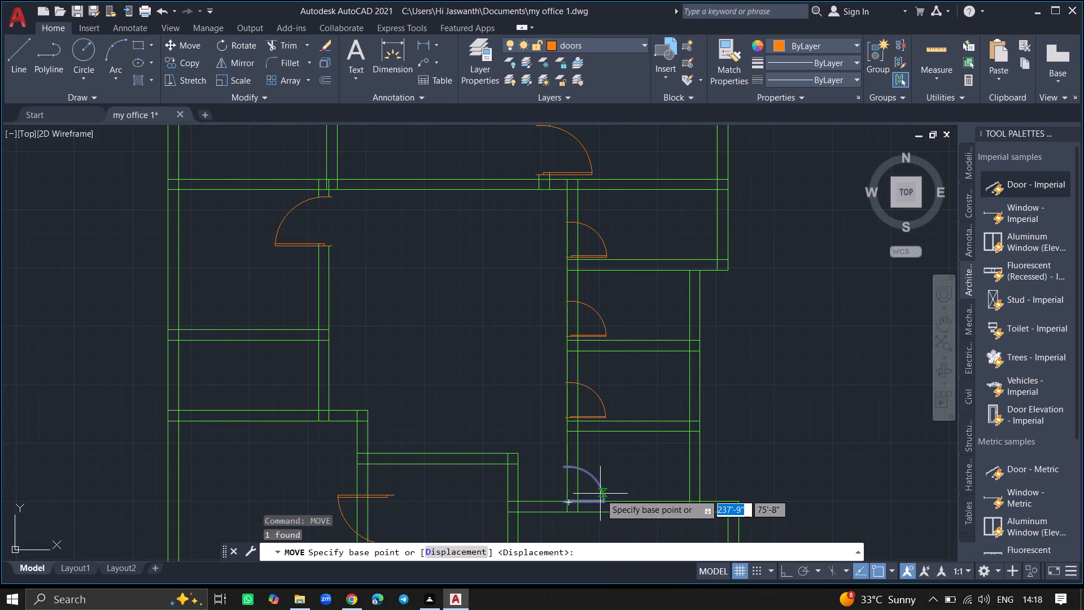
click(600, 494)
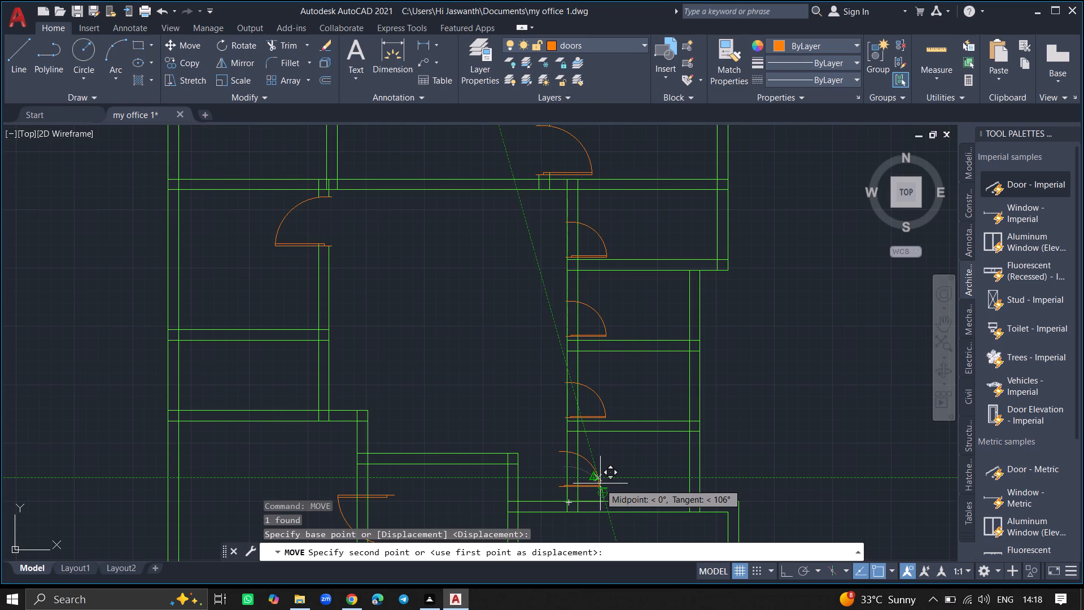
ctrl+scroll(600, 485, up, 3)
ctrl+scroll(600, 485, down, 1)
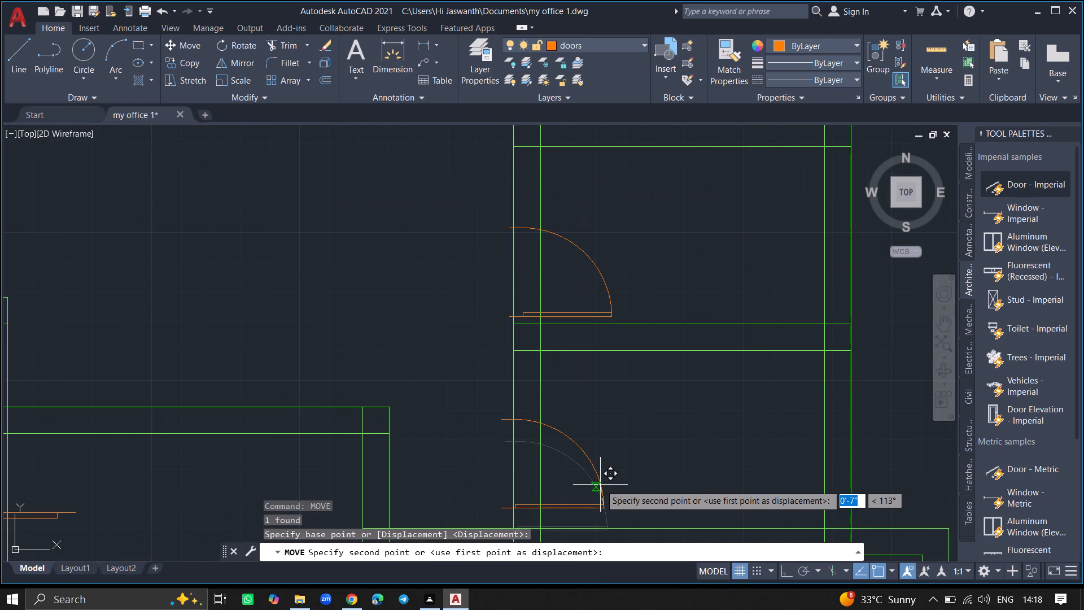
click(602, 492)
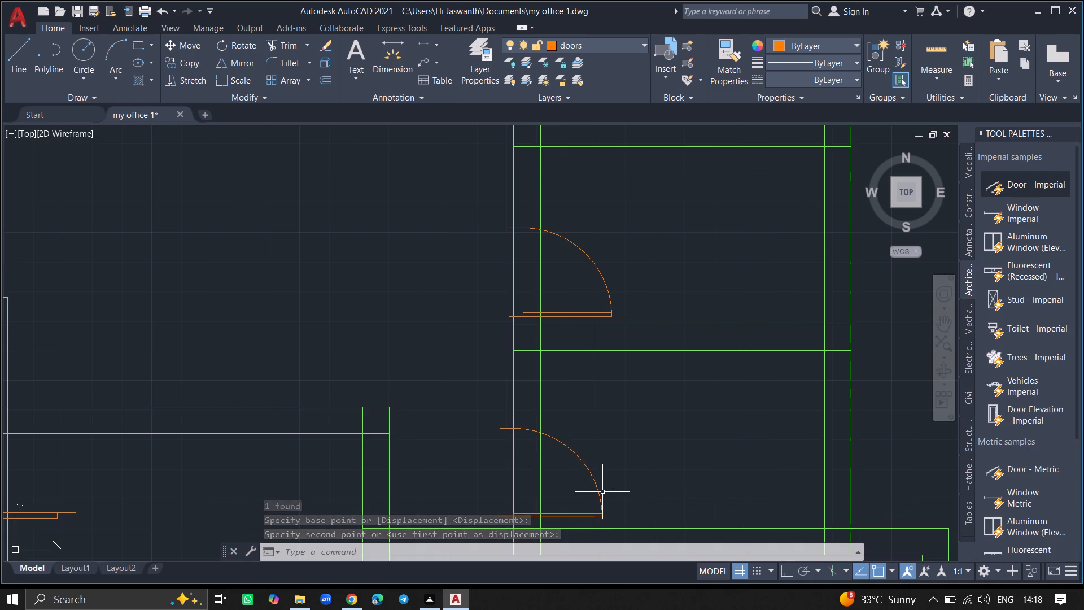
Trim both lines of the left wall across the four stacked door openings of the right-hand rooms, from the lowest door upward.
text(trim)
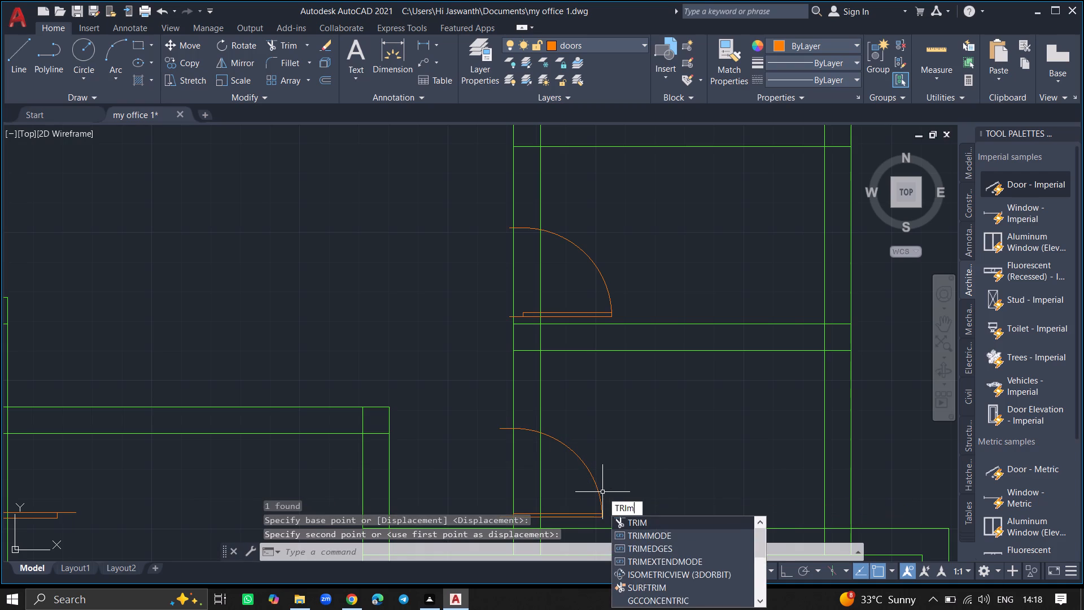
key(Return)
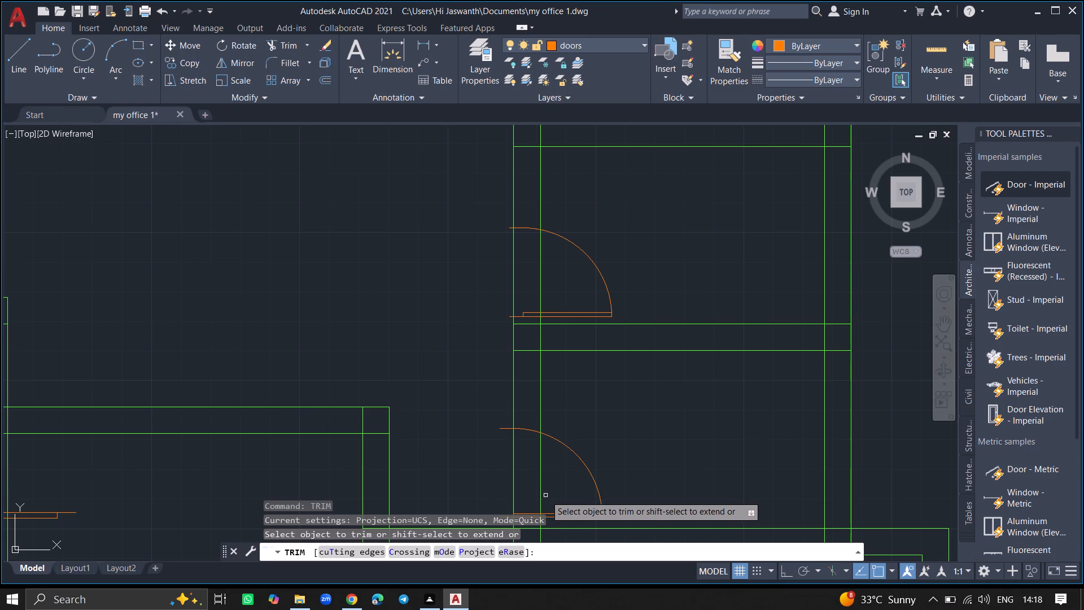
click(541, 498)
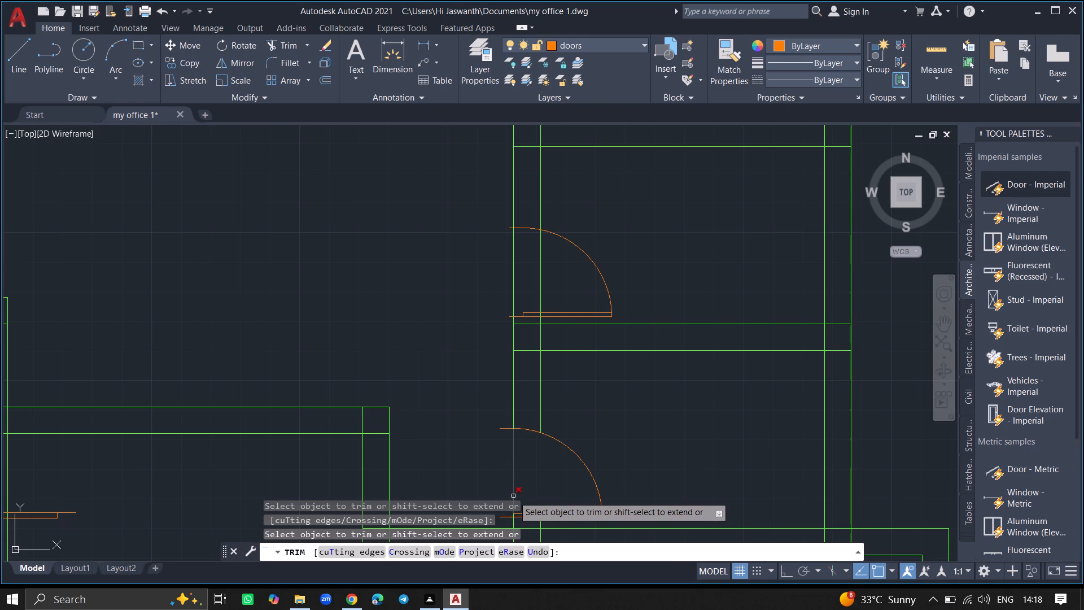
click(513, 496)
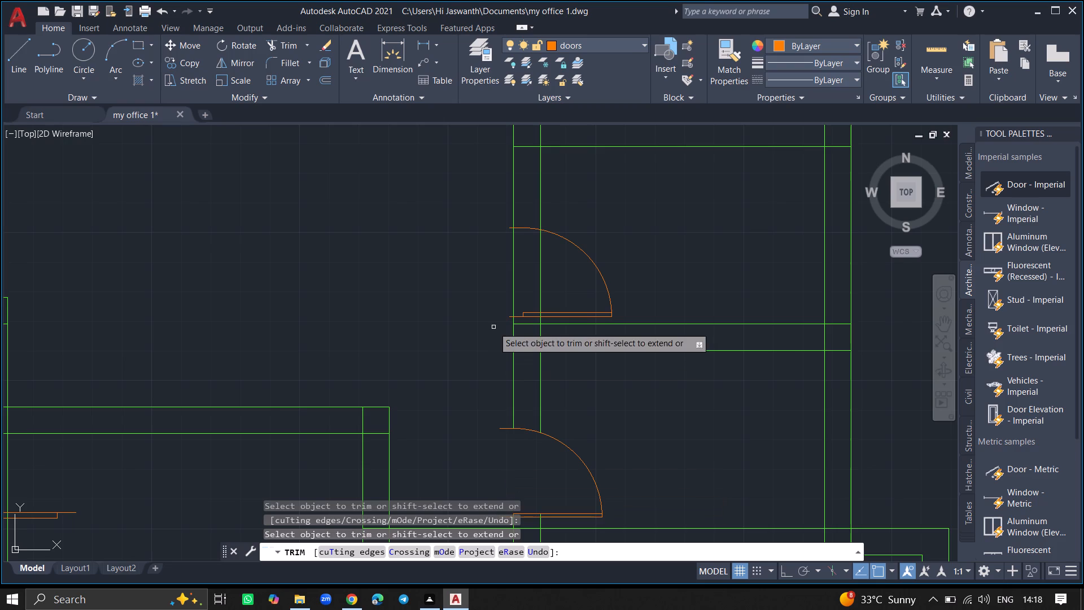
click(512, 297)
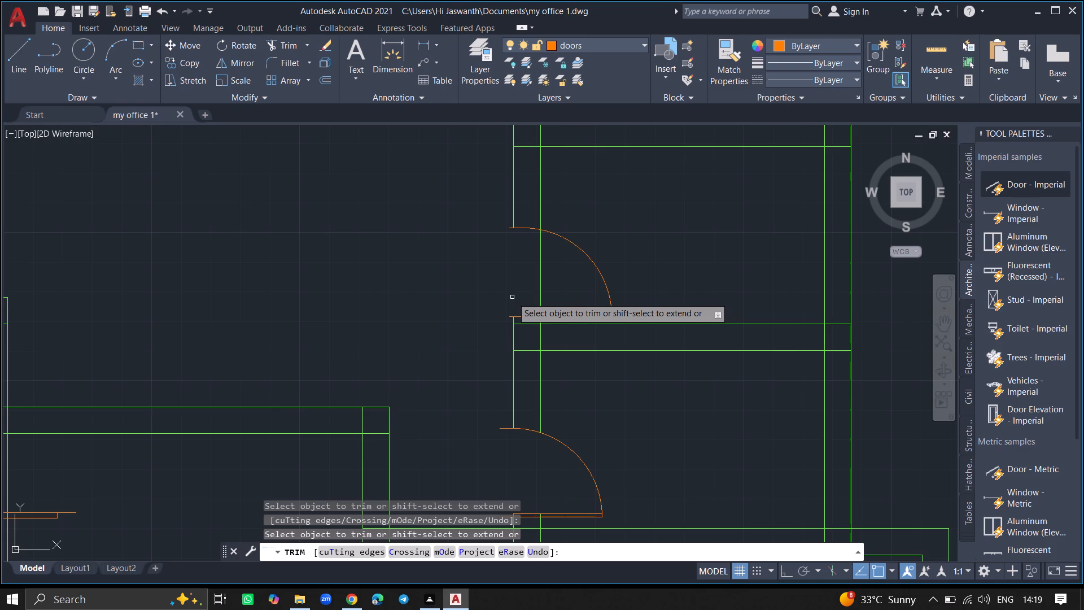
click(540, 284)
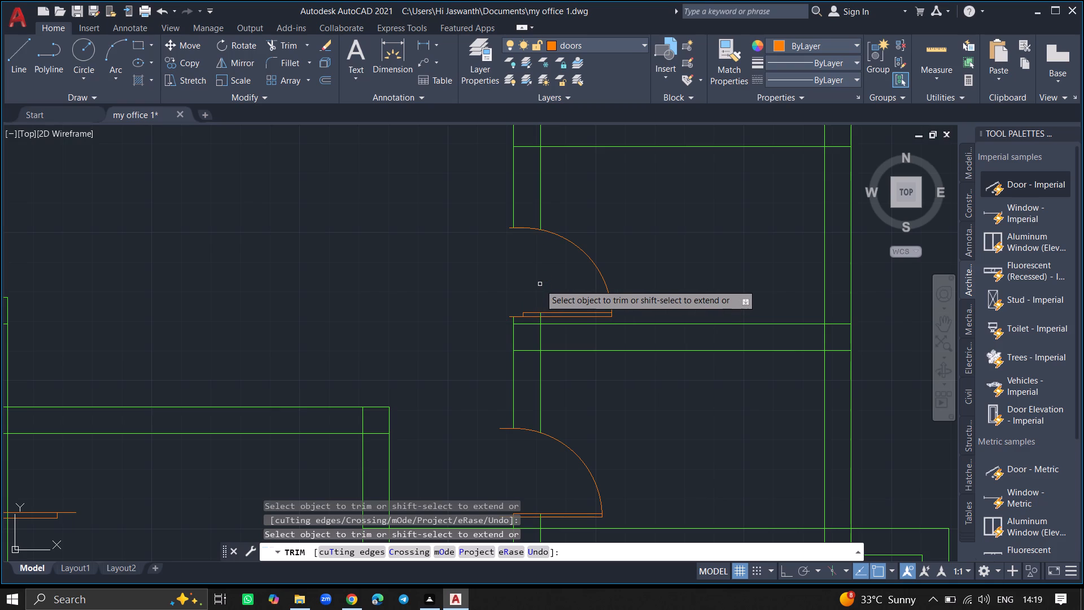
ctrl+scroll(513, 287, down, 2)
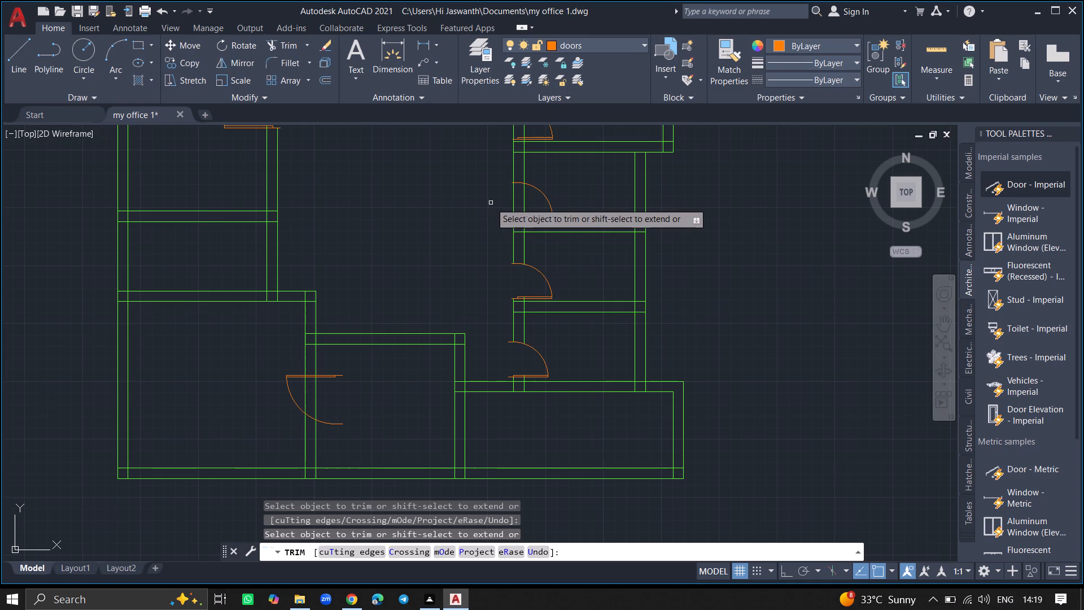
click(512, 204)
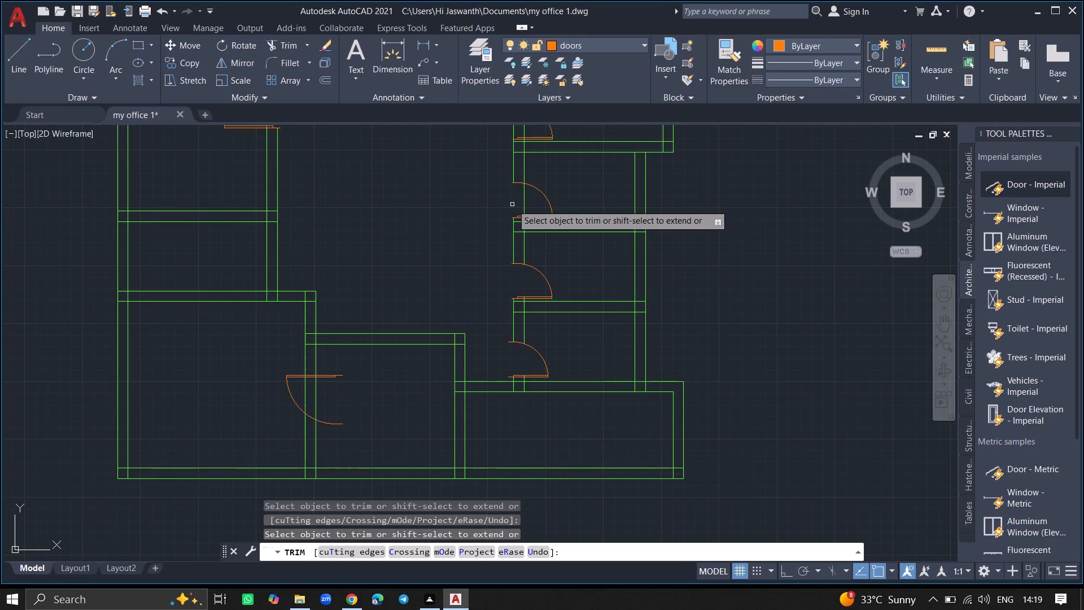
click(523, 204)
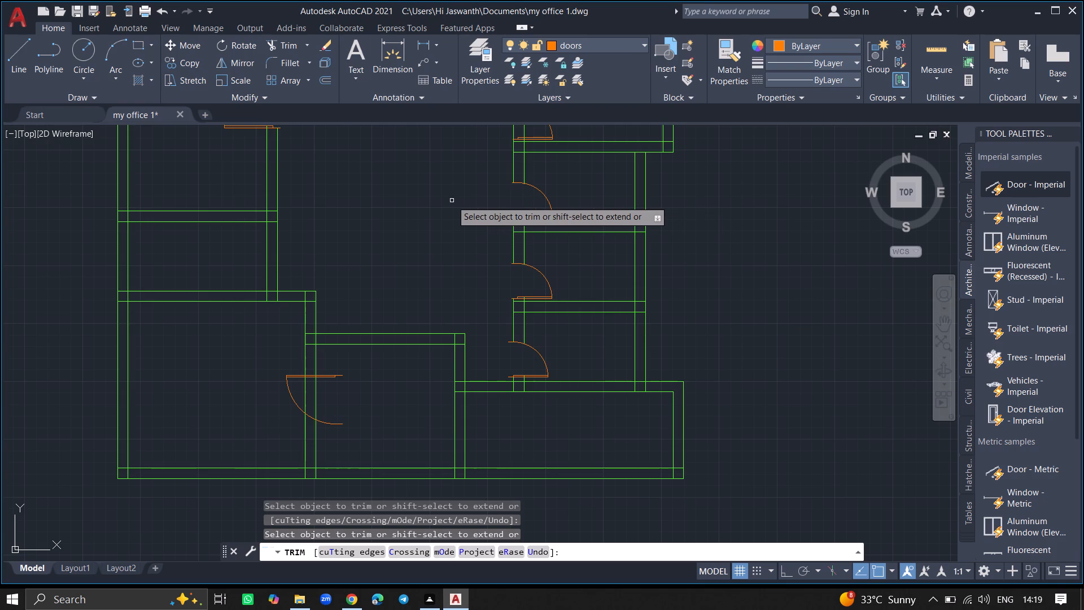
ctrl+scroll(452, 201, down, 1)
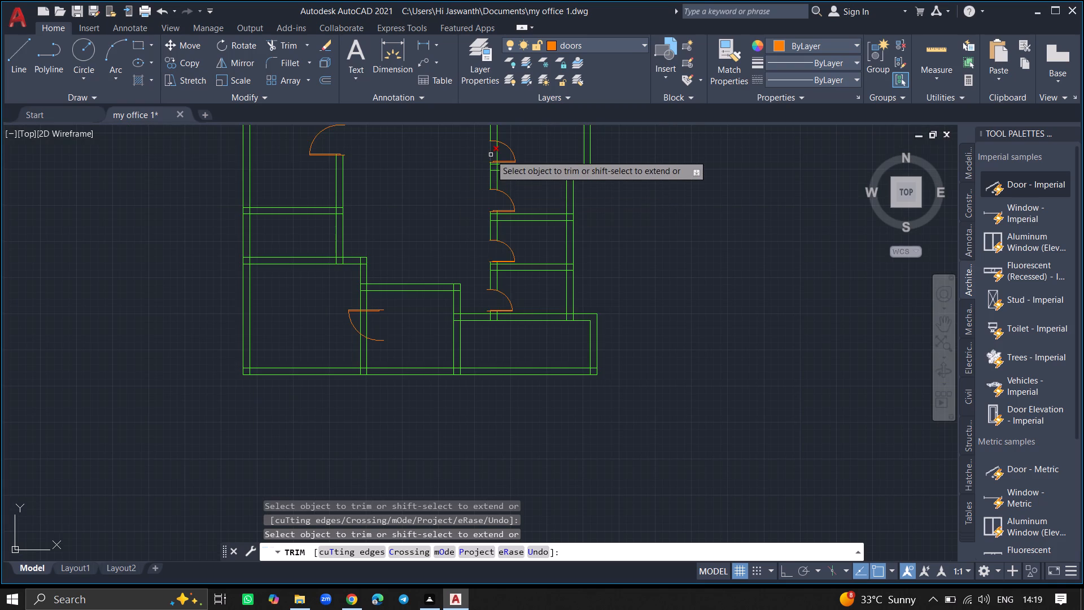
click(491, 155)
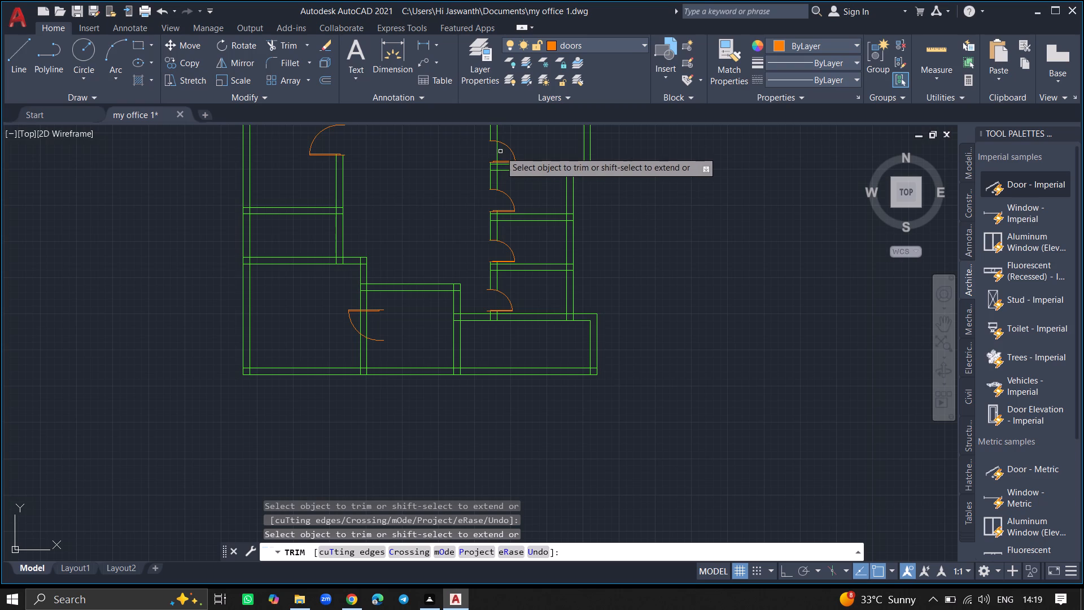
click(497, 151)
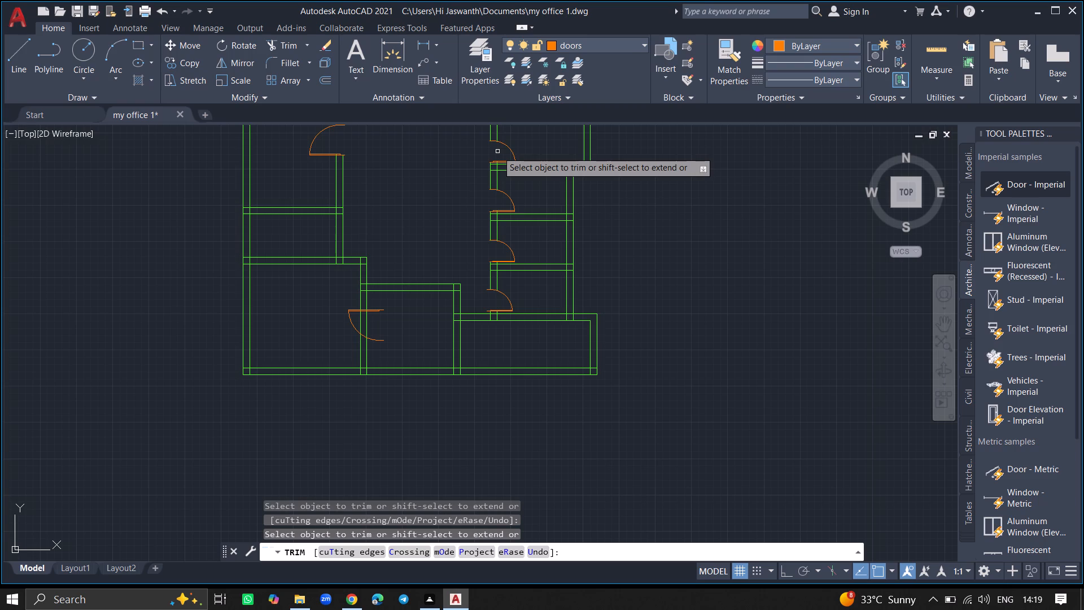
key(Return)
Trim the two short wall-line stubs that cross the leaf of the lowest of the four stacked doors.
ctrl+scroll(446, 175, down, 1)
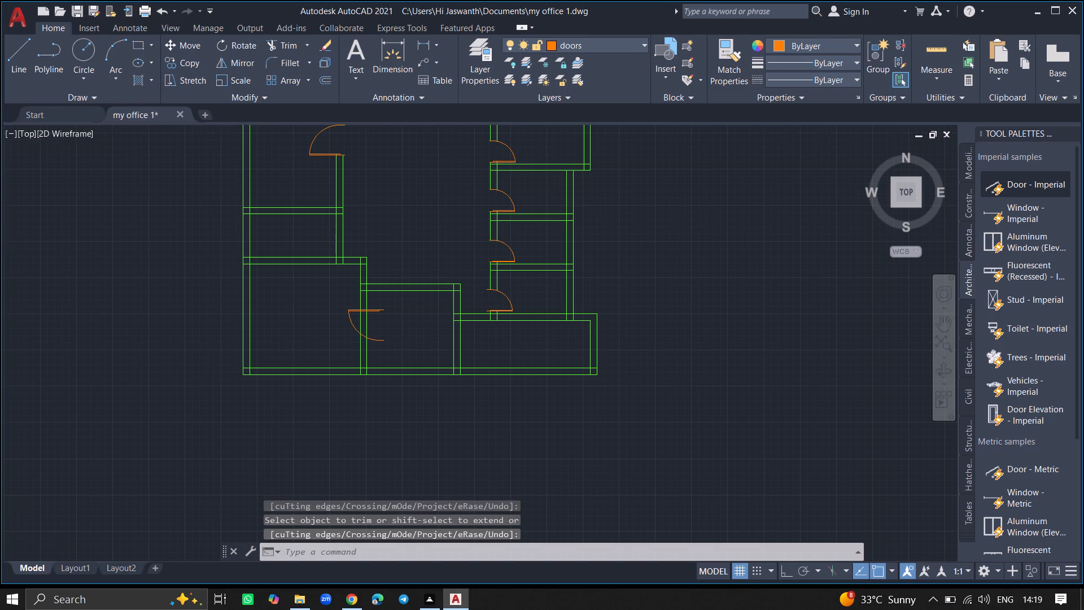
ctrl+scroll(446, 175, down, 1)
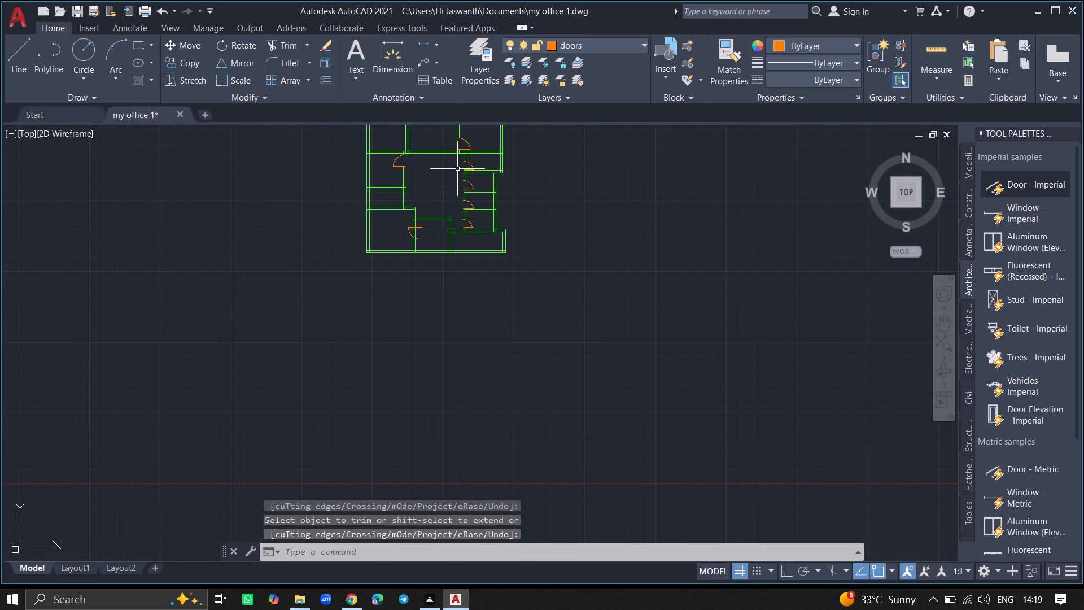
ctrl+scroll(464, 172, up, 2)
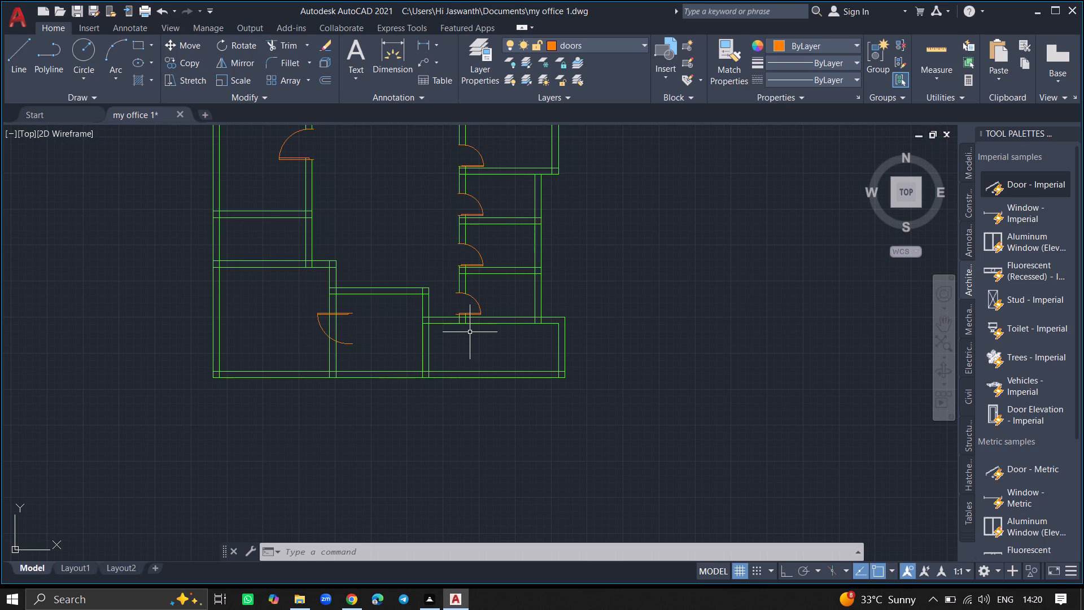
ctrl+scroll(463, 314, up, 2)
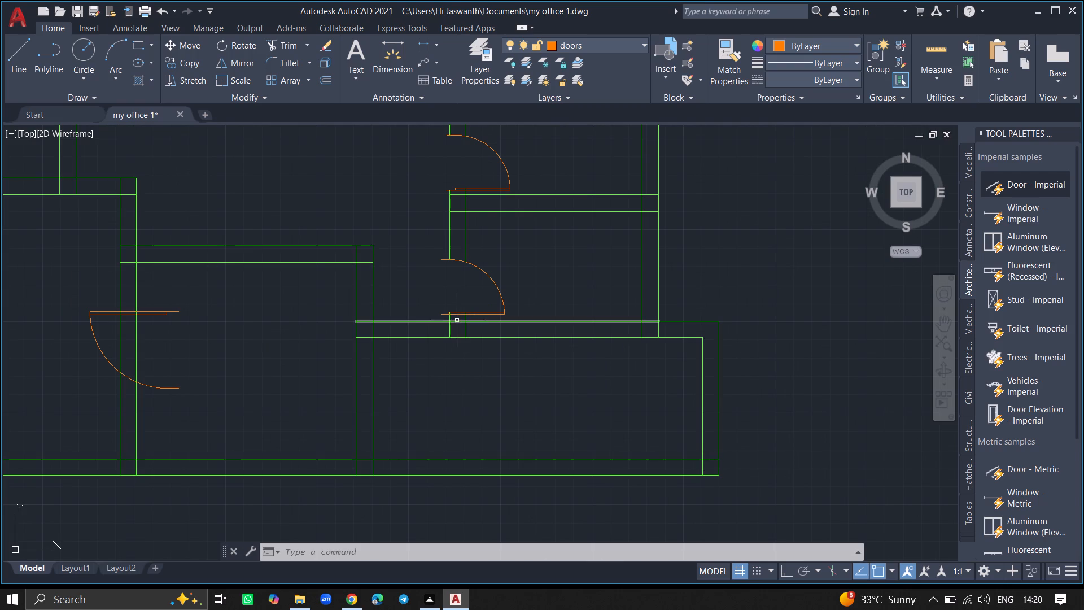
ctrl+scroll(457, 317, up, 4)
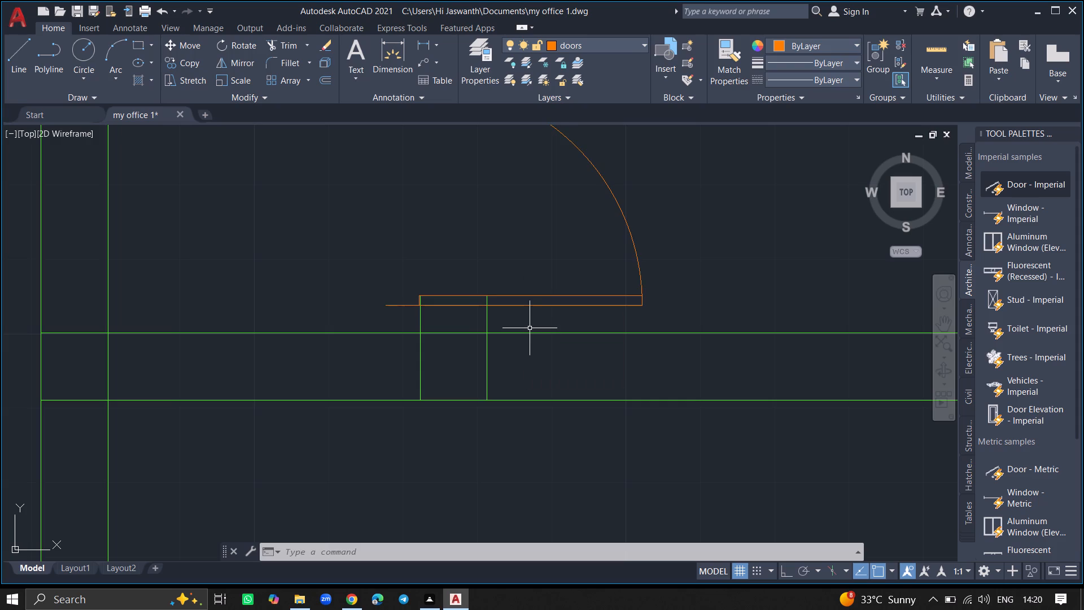
text(tr)
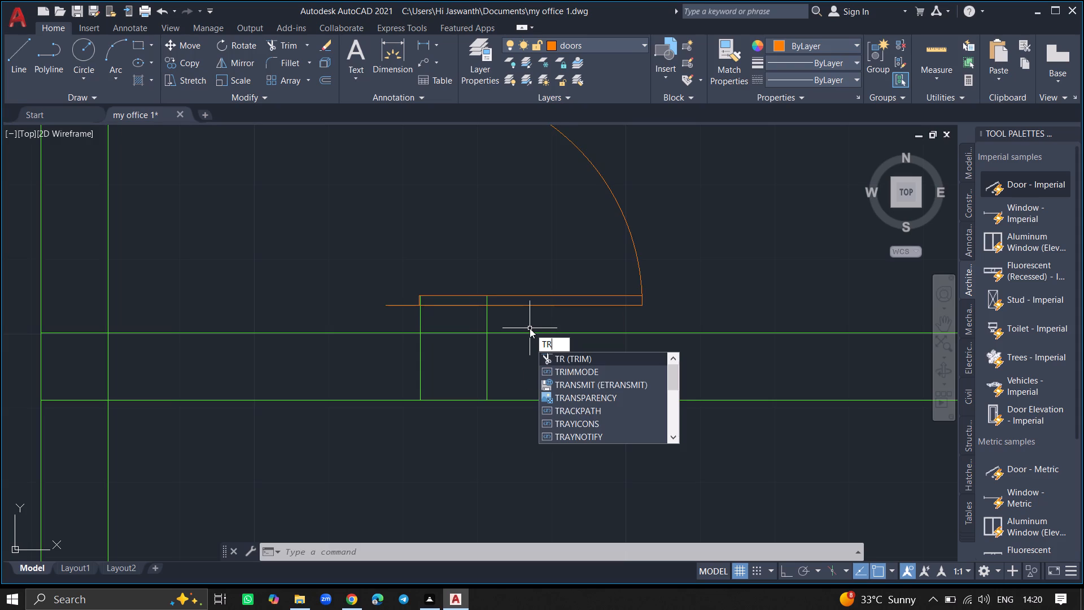
click(558, 356)
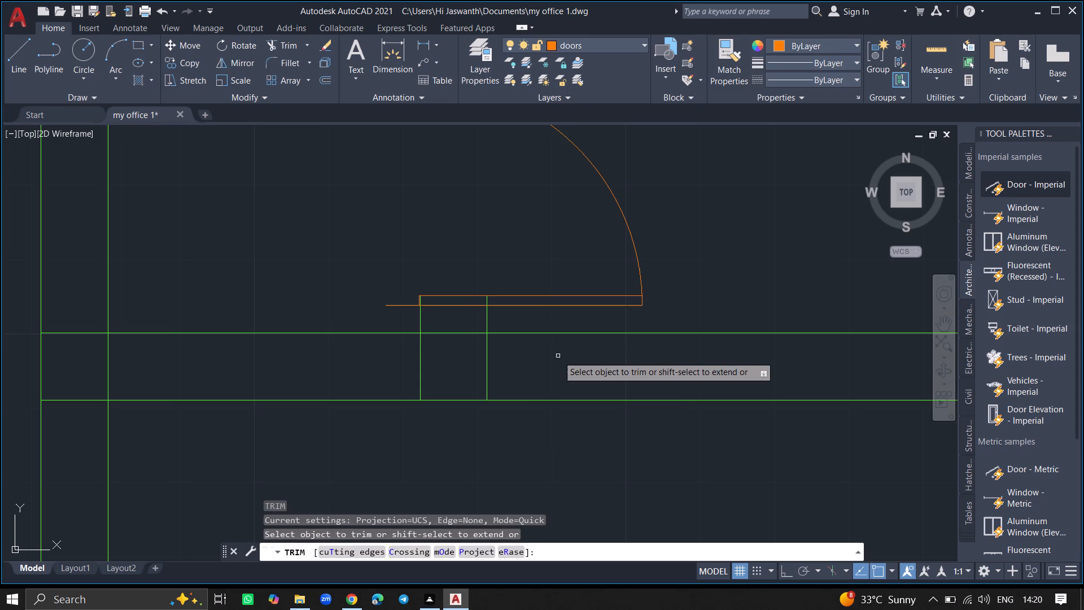
click(488, 299)
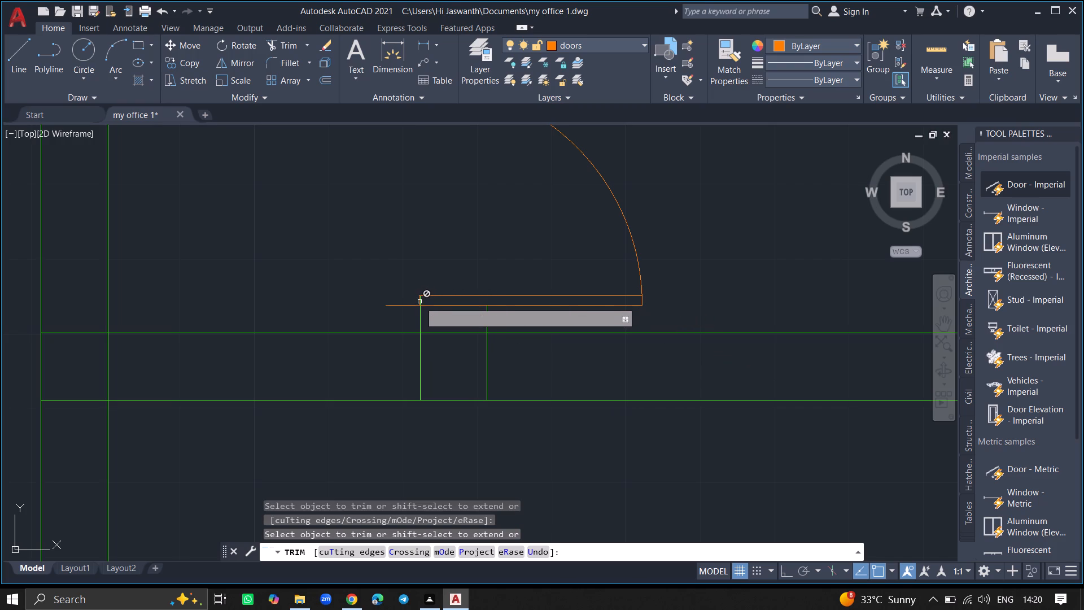
ctrl+scroll(421, 299, up, 6)
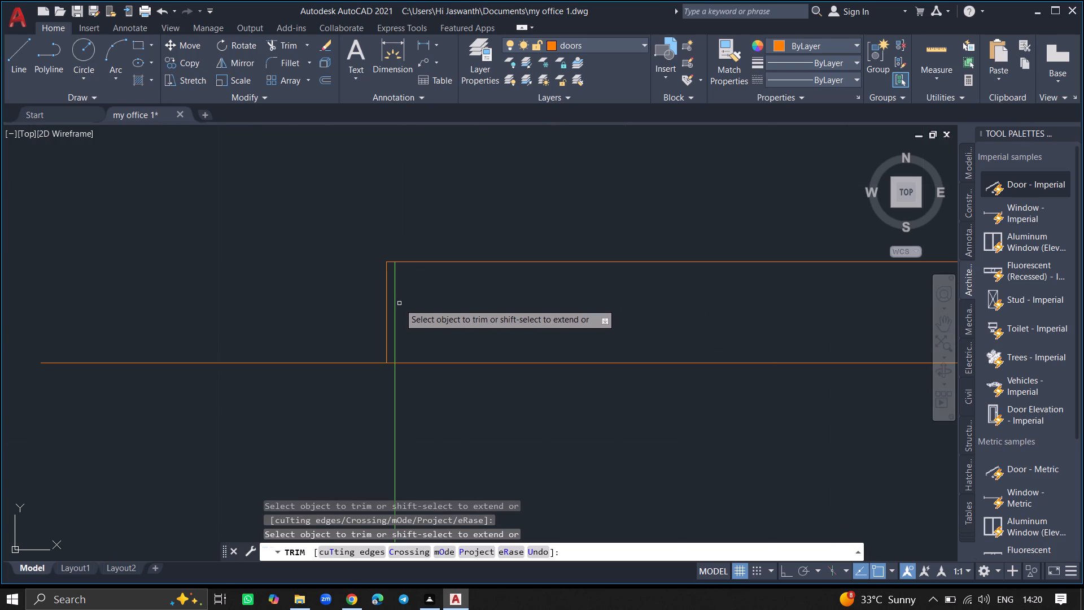
click(394, 304)
Trim the inner wall-line stub crossing the leaf of the second door from the bottom.
ctrl+scroll(394, 304, down, 4)
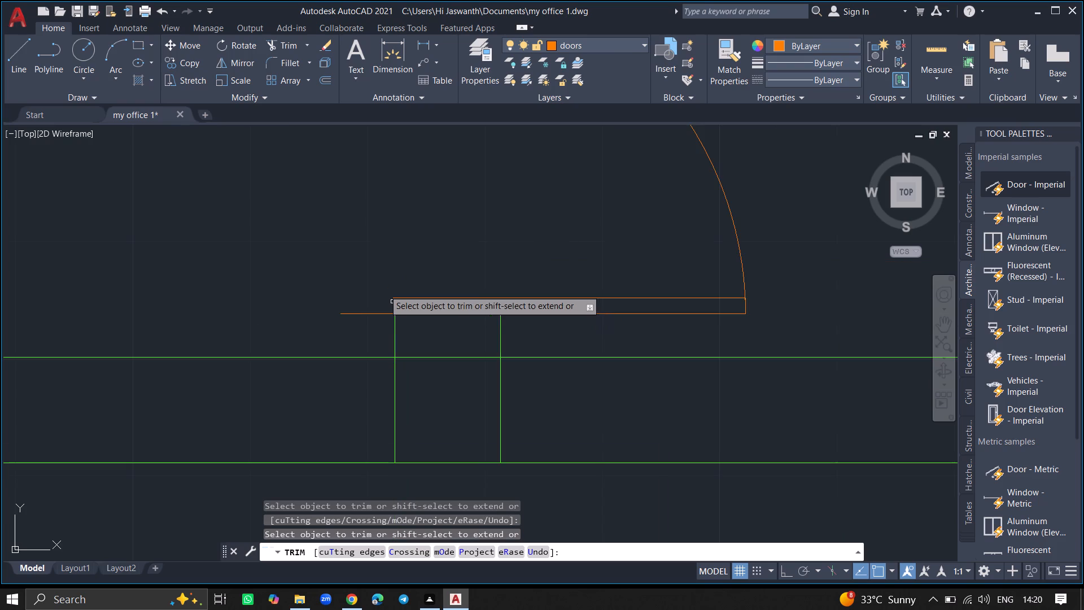
ctrl+scroll(343, 236, down, 5)
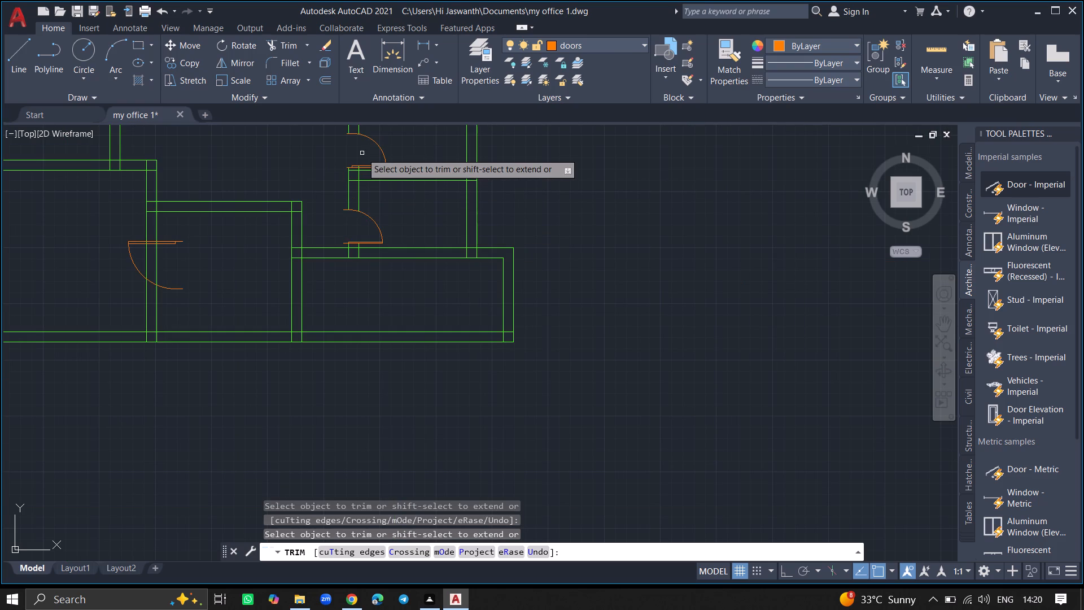
ctrl+scroll(357, 162, up, 4)
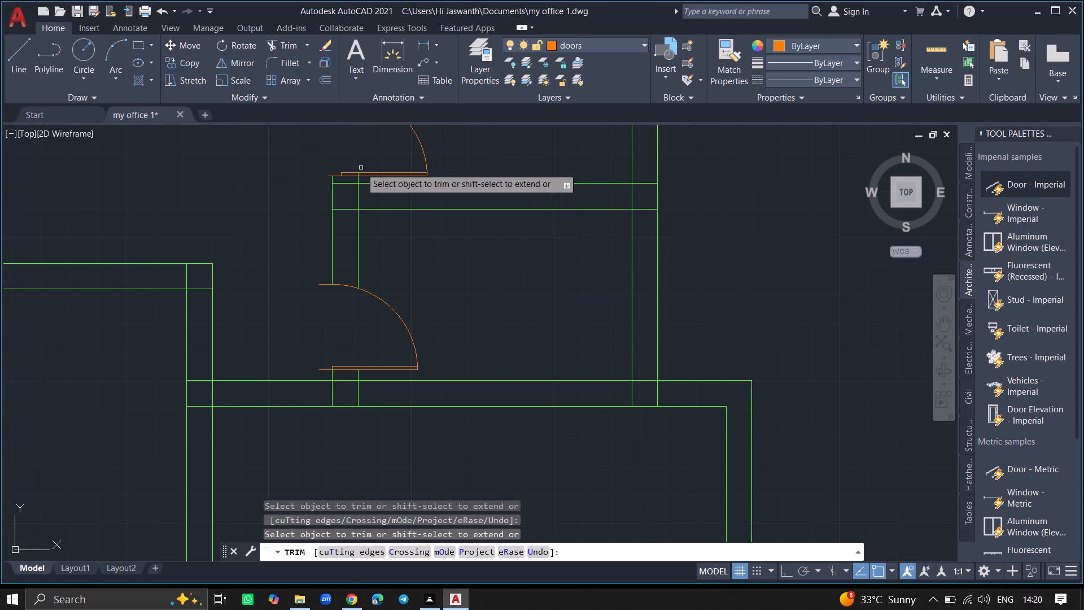
ctrl+scroll(356, 175, up, 3)
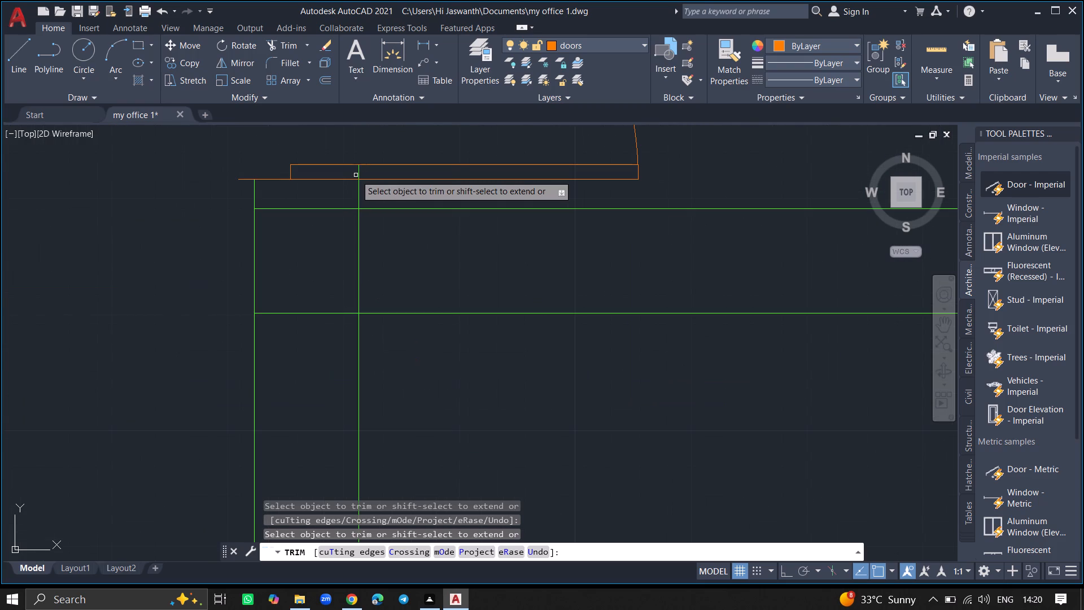
click(359, 176)
Trim the inner wall-line stub crossing the leaf of the uppermost of the four stacked doors.
ctrl+scroll(386, 179, down, 4)
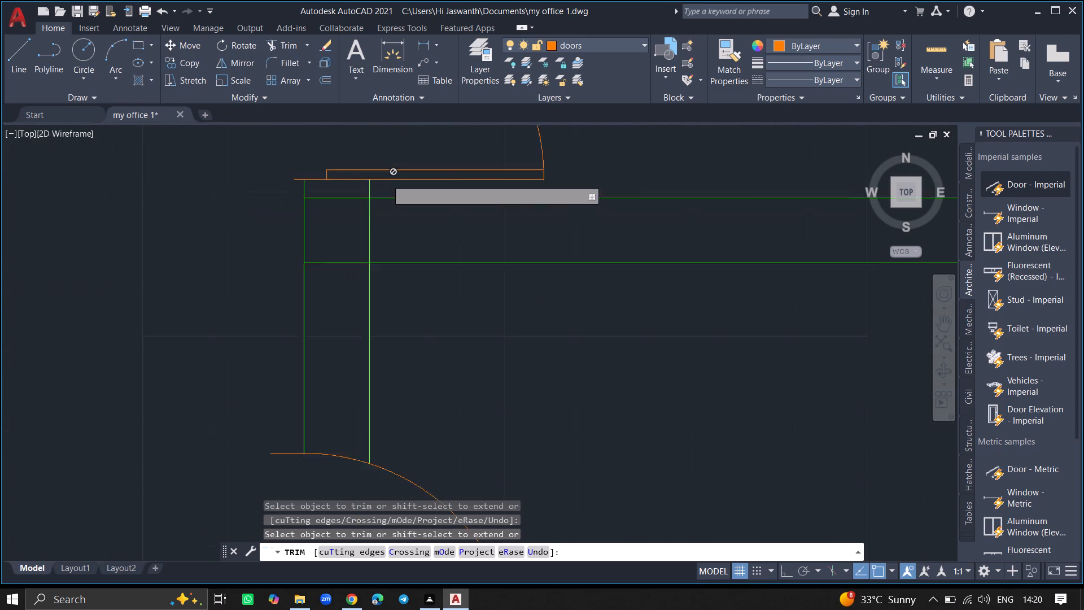
ctrl+scroll(386, 179, down, 6)
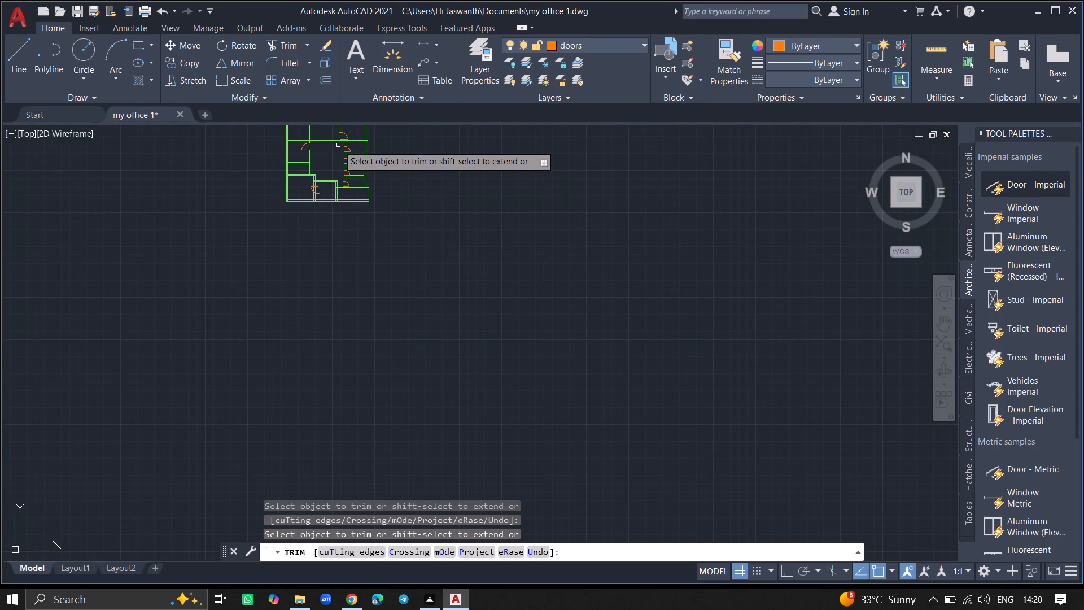
ctrl+scroll(342, 144, up, 4)
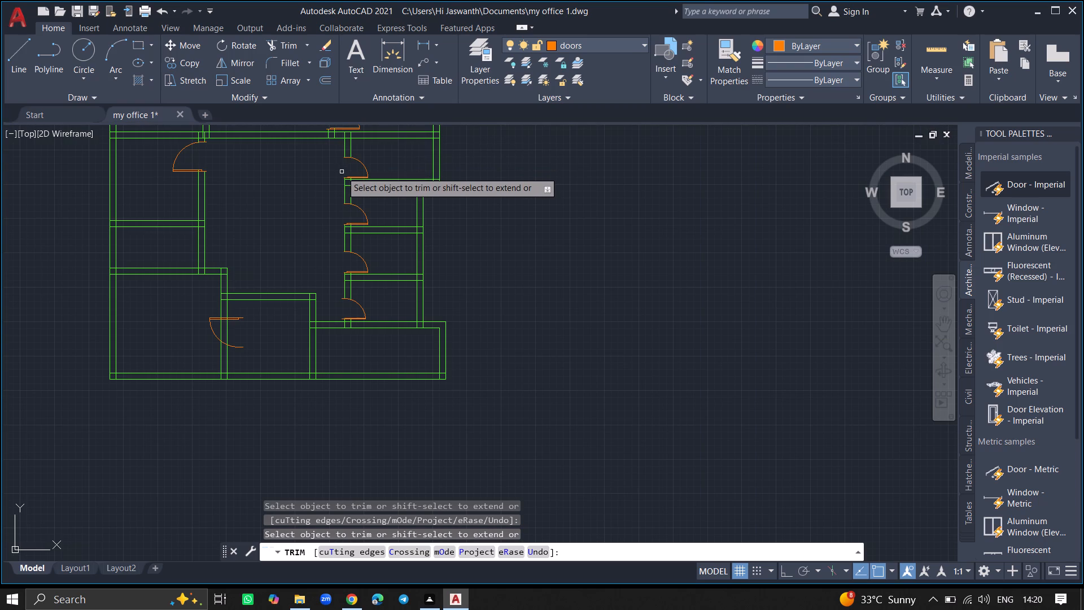
ctrl+scroll(342, 172, up, 7)
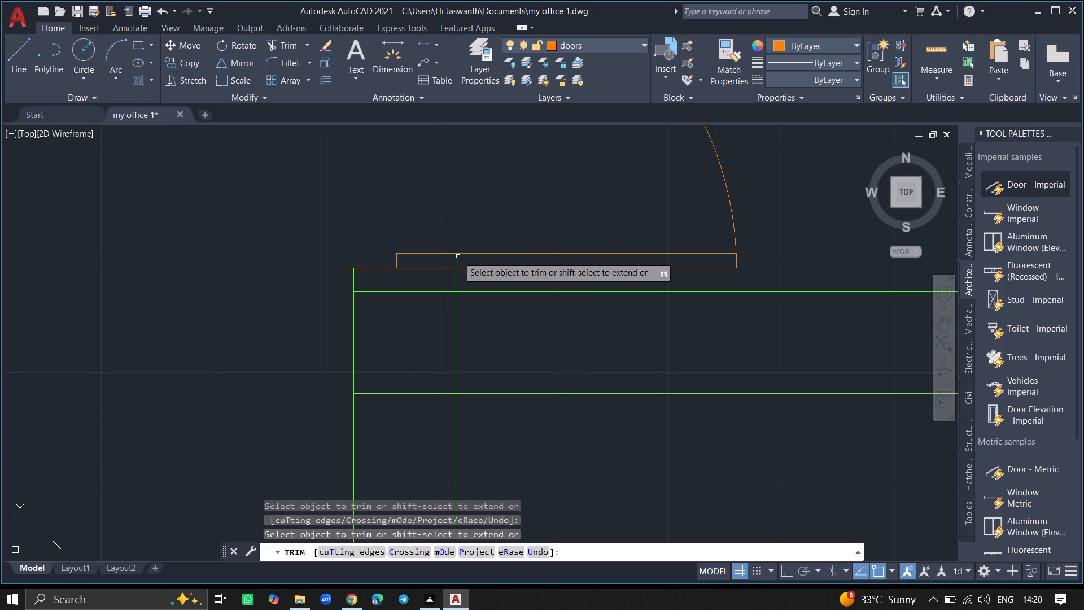
click(458, 256)
click(450, 256)
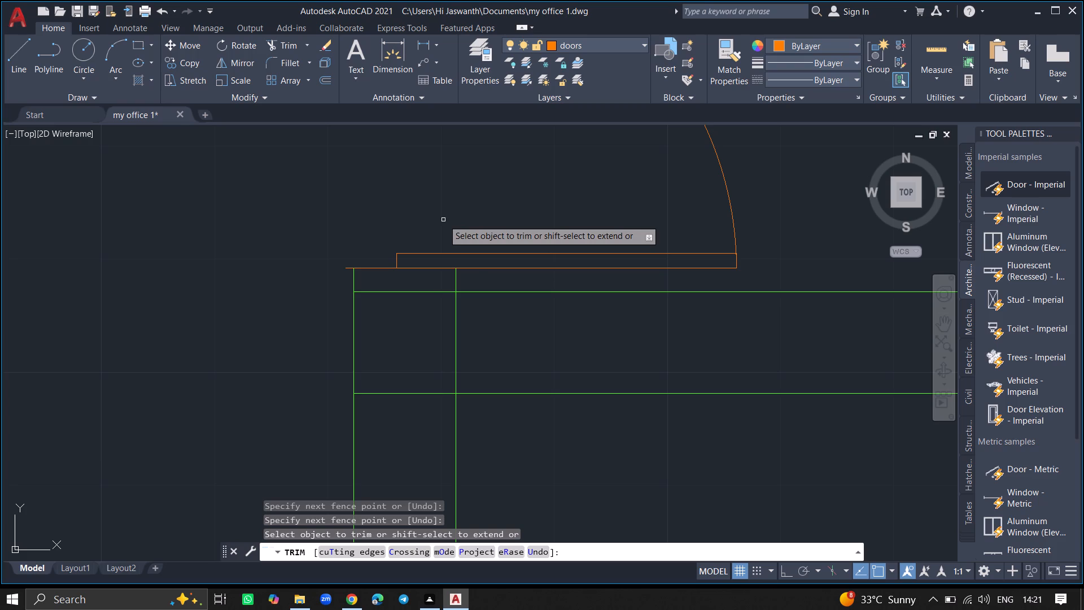
Trim the inner wall-line stub crossing the leaf of the second door from the top.
ctrl+scroll(360, 209, down, 2)
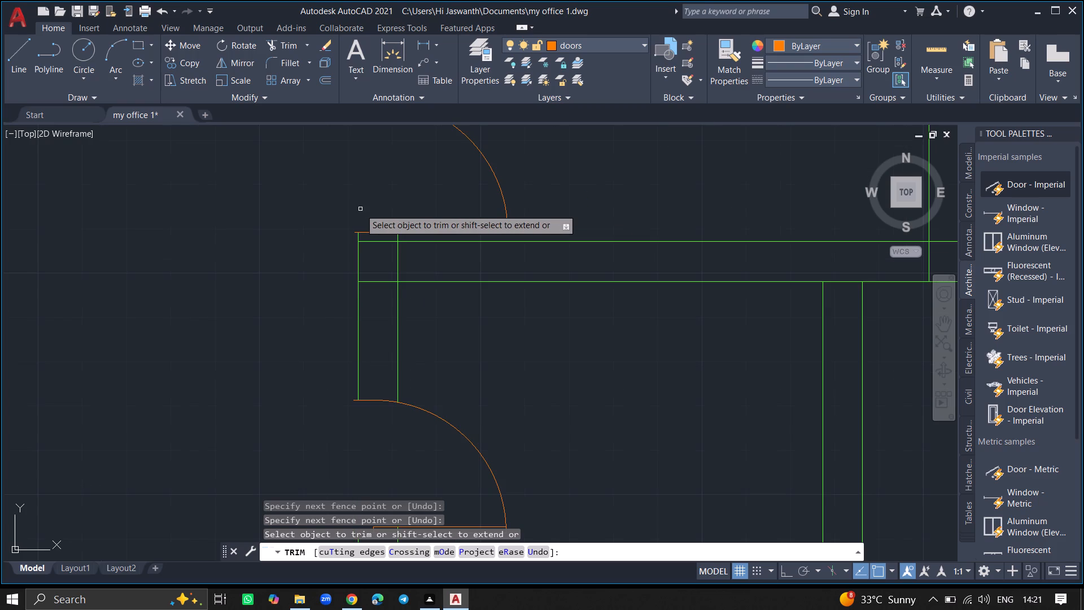
ctrl+scroll(322, 265, down, 1)
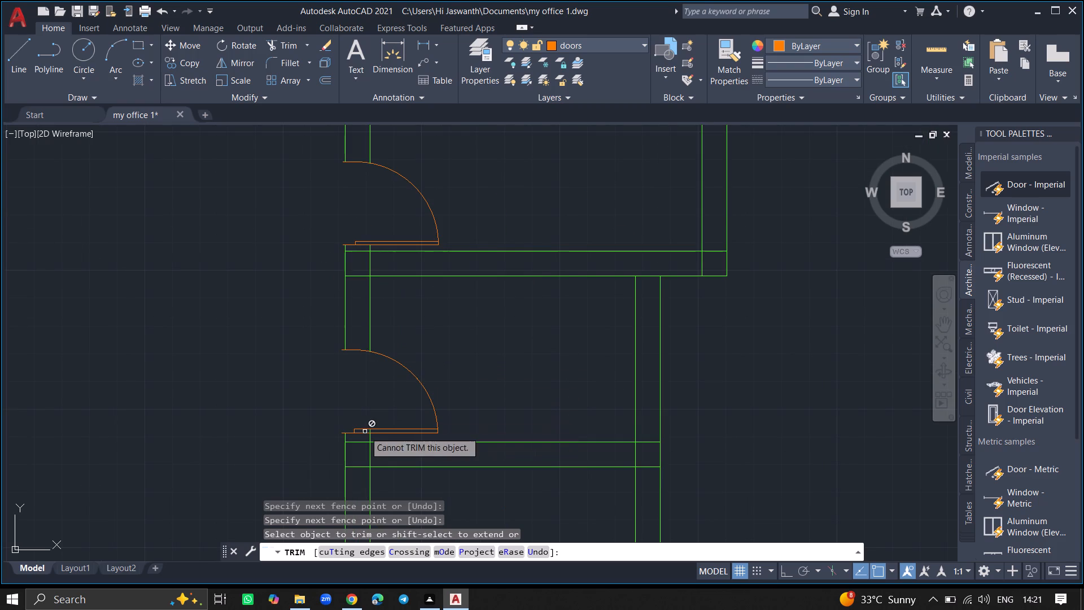
ctrl+scroll(365, 432, up, 7)
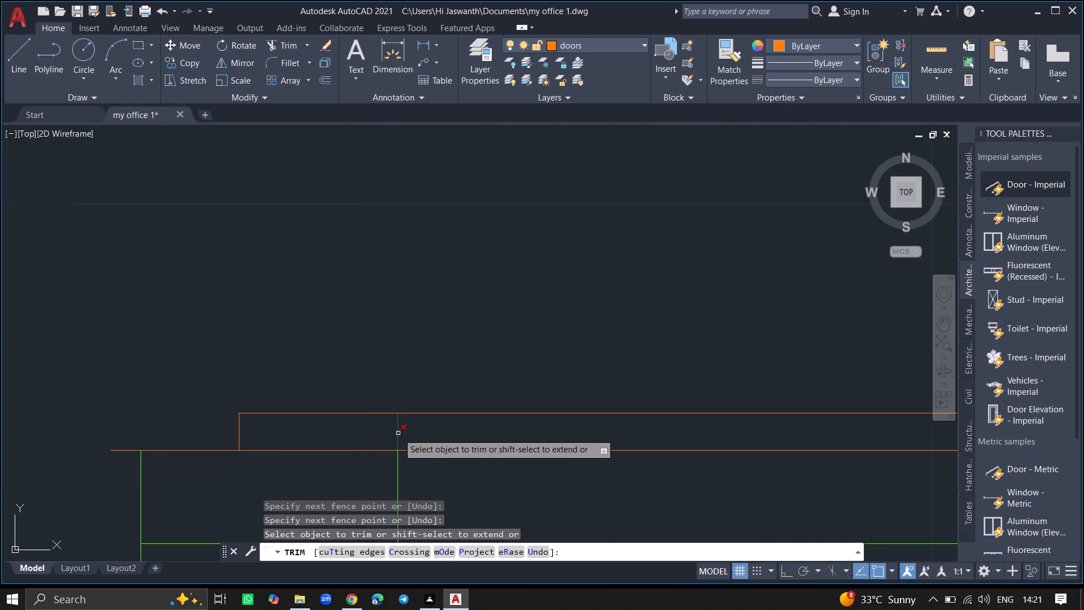
click(398, 433)
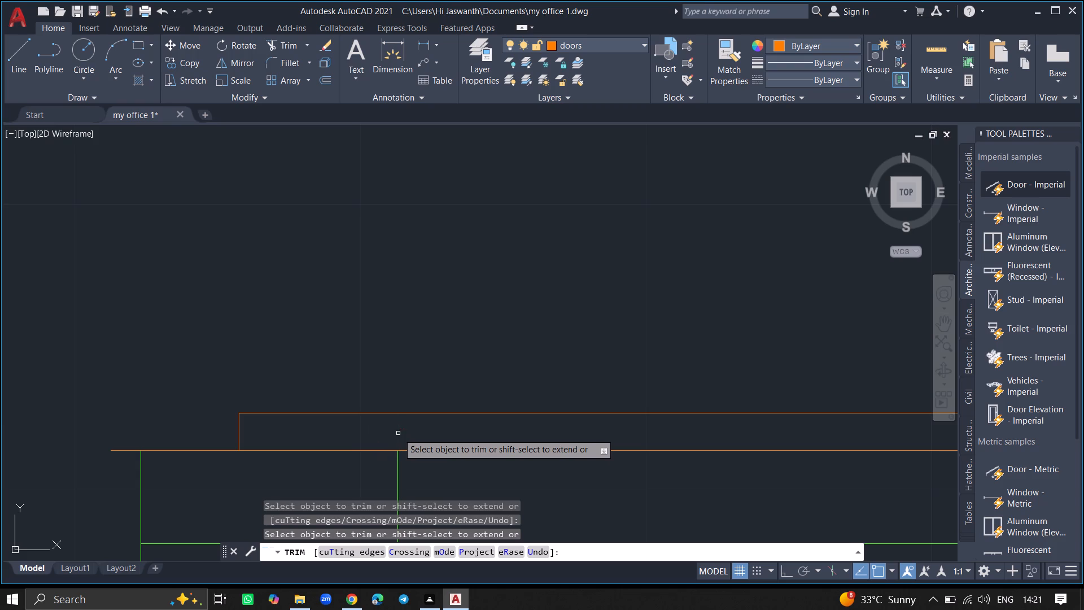
ctrl+scroll(398, 433, down, 2)
ctrl+scroll(338, 340, down, 5)
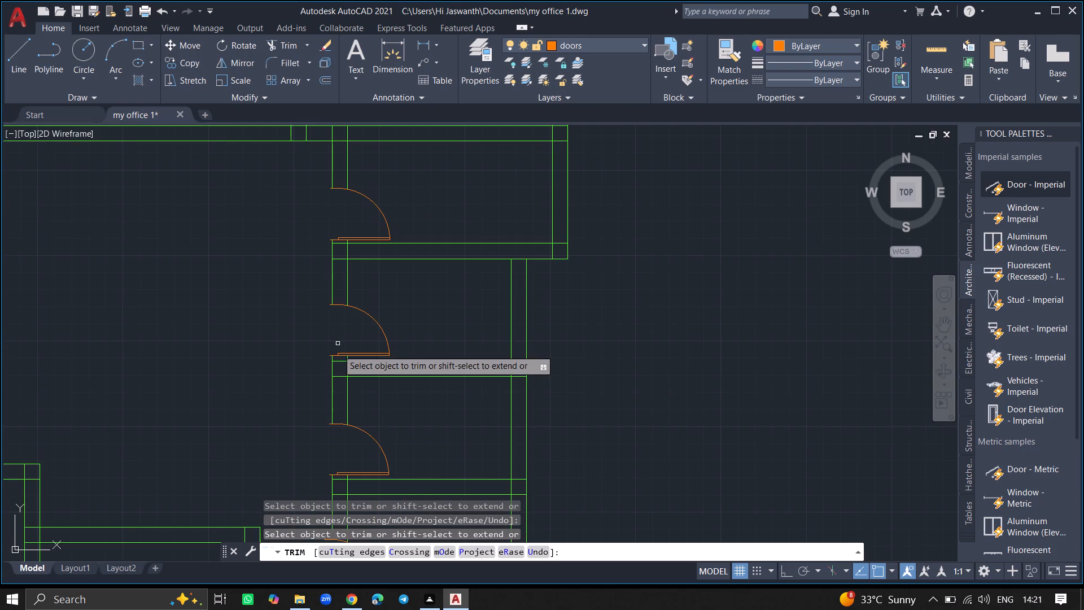
Finish trimming the wall lines at the four stacked doors.
ctrl+scroll(348, 480, up, 7)
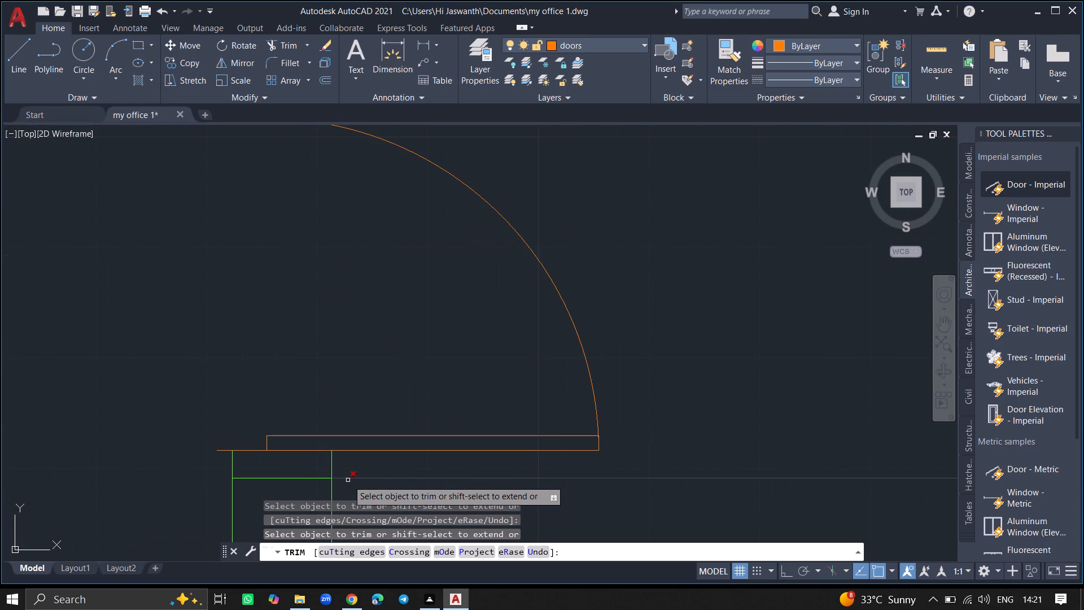
ctrl+scroll(303, 355, down, 8)
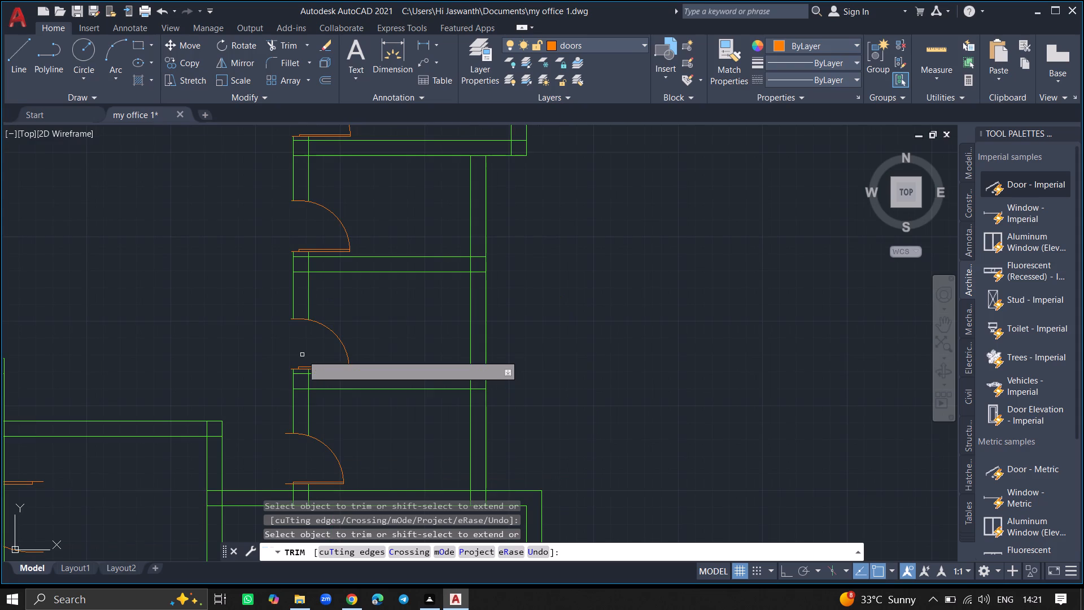
key(Return)
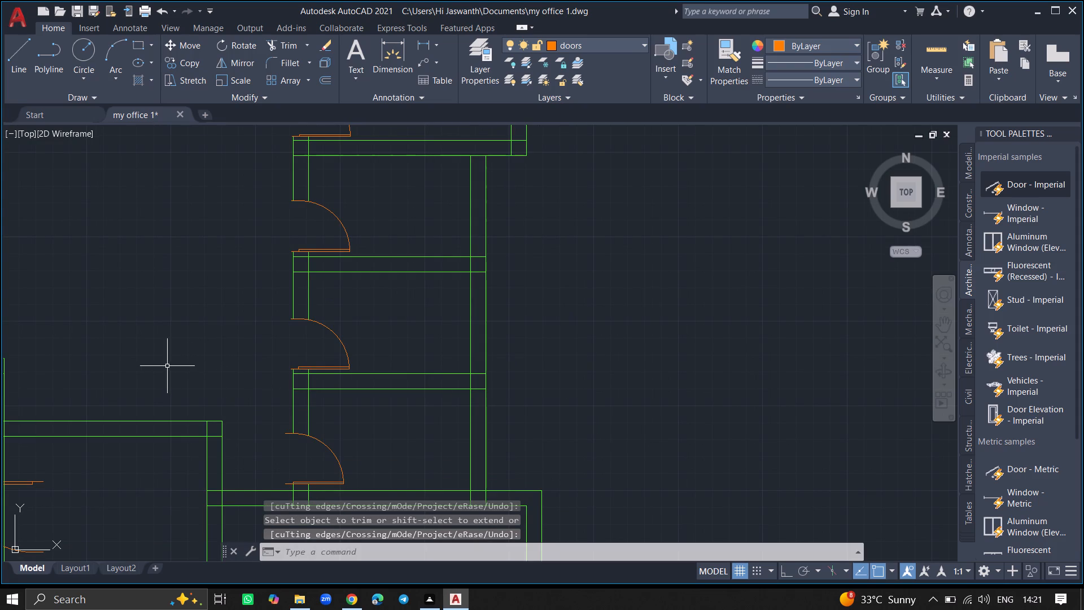
Mirror the second-lowest stacked door across the vertical line through its wall-side frame ends, keeping the original door.
ctrl+scroll(161, 363, down, 3)
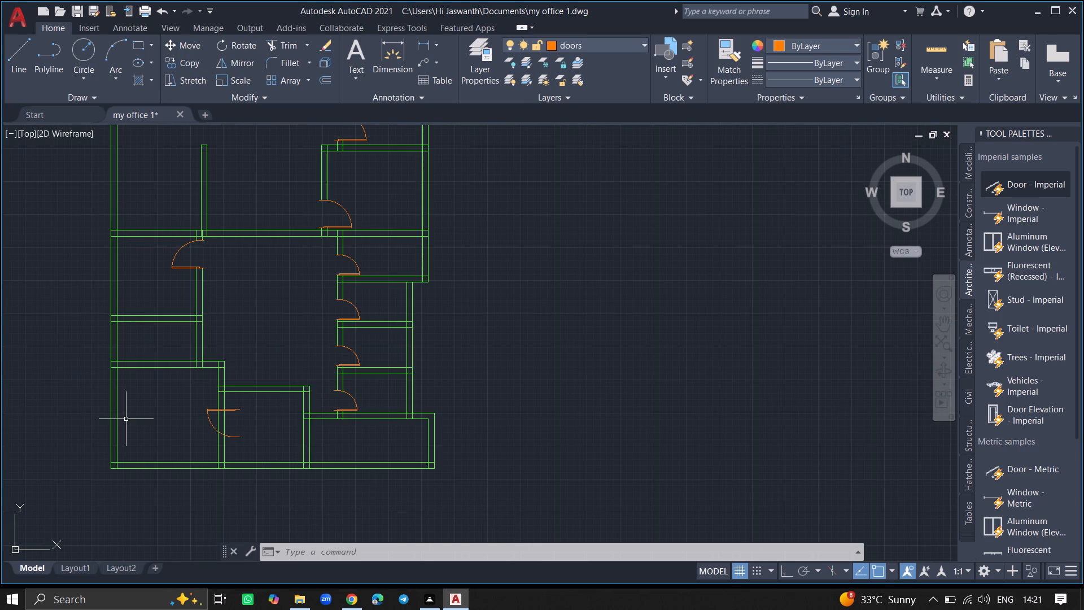
click(358, 360)
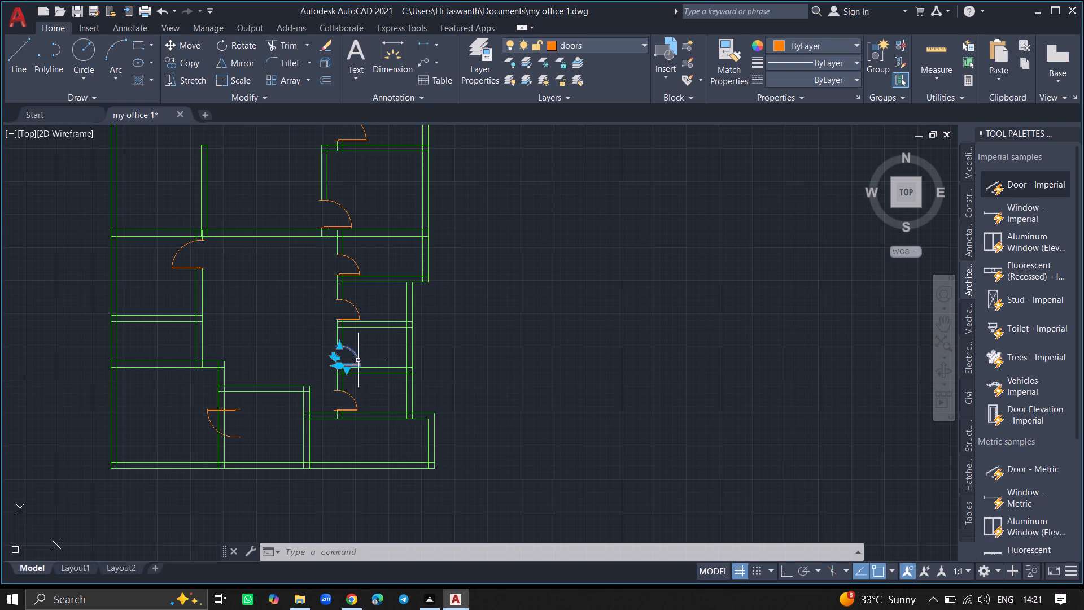
text(mi)
key(Return)
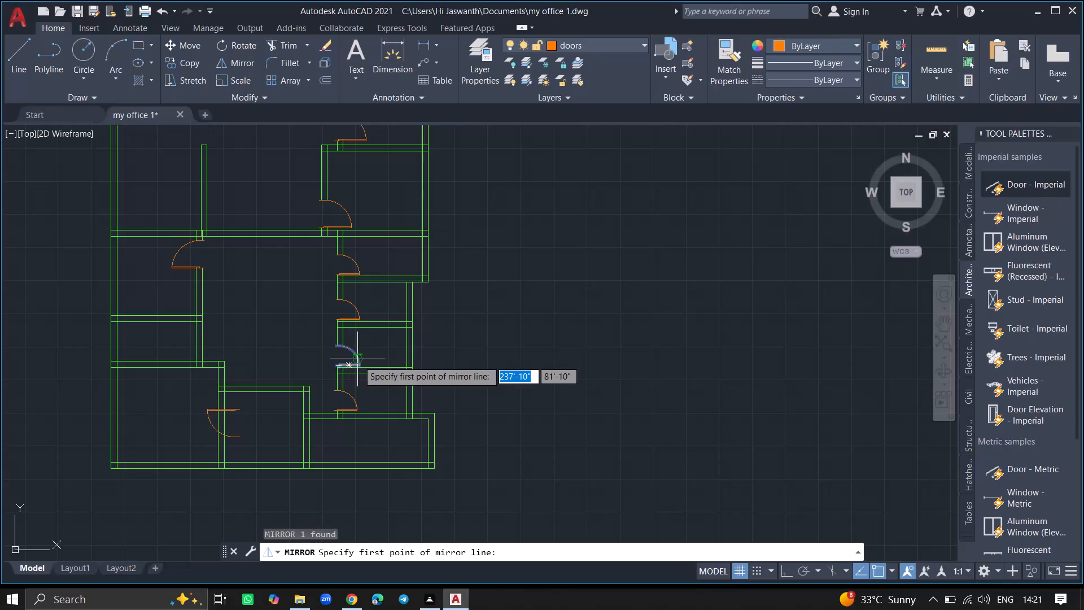
ctrl+scroll(329, 360, up, 8)
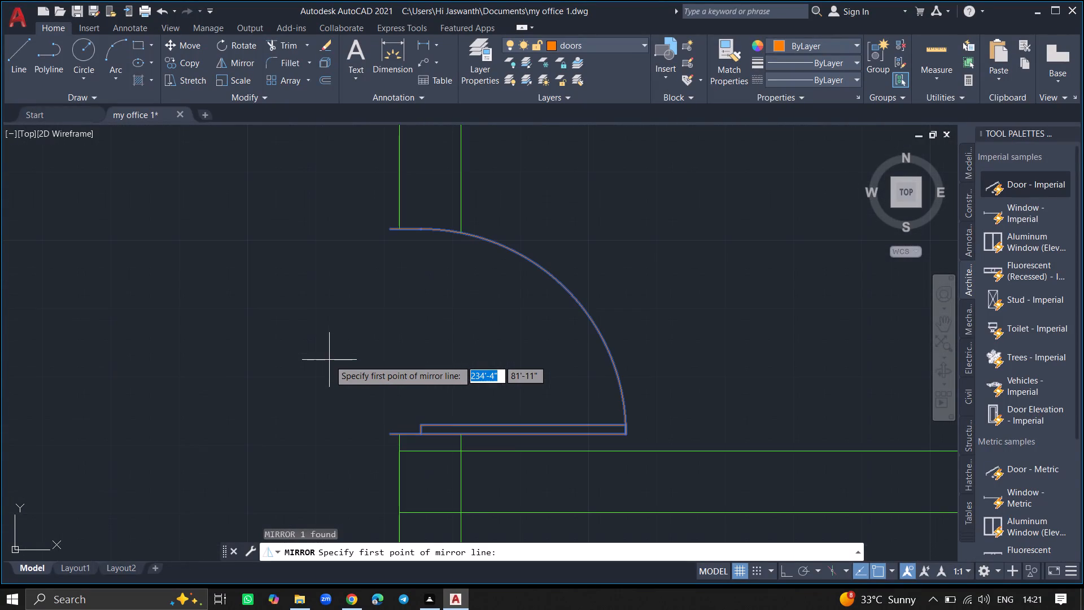
click(393, 437)
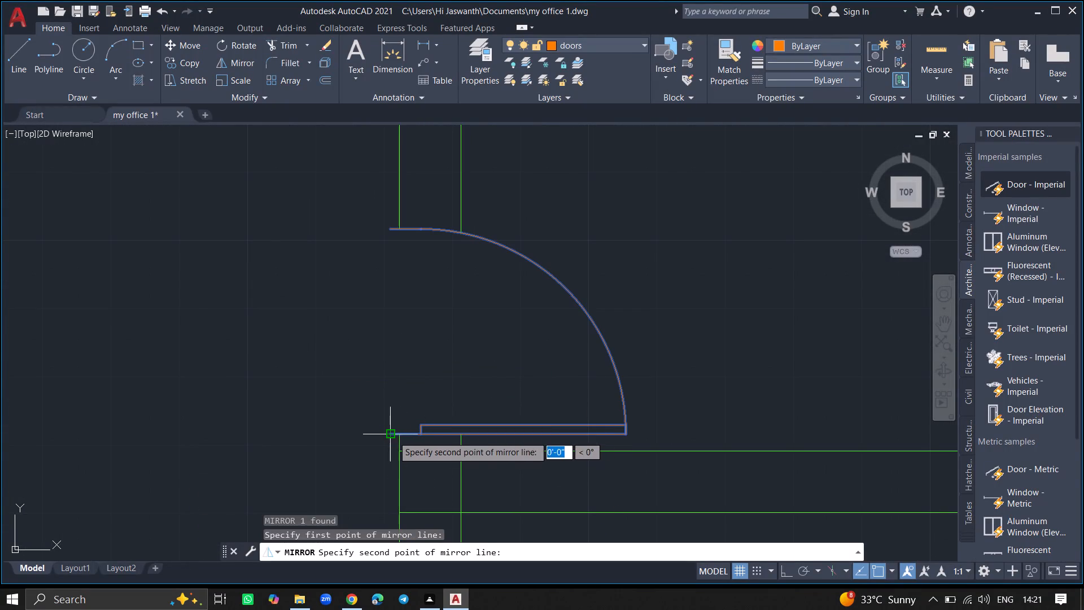
click(391, 234)
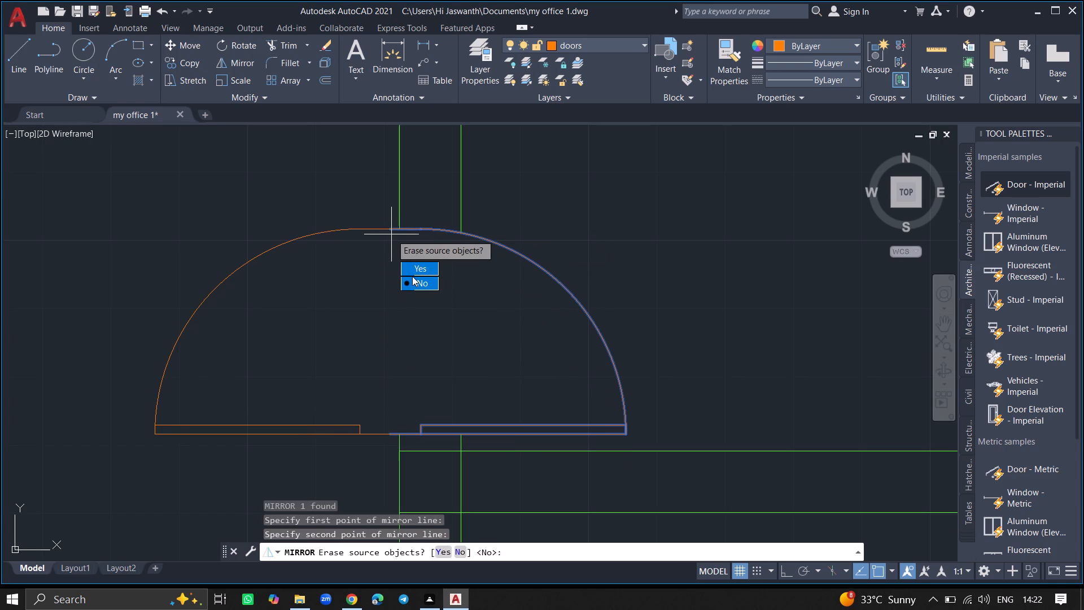
drag(412, 276, 391, 234)
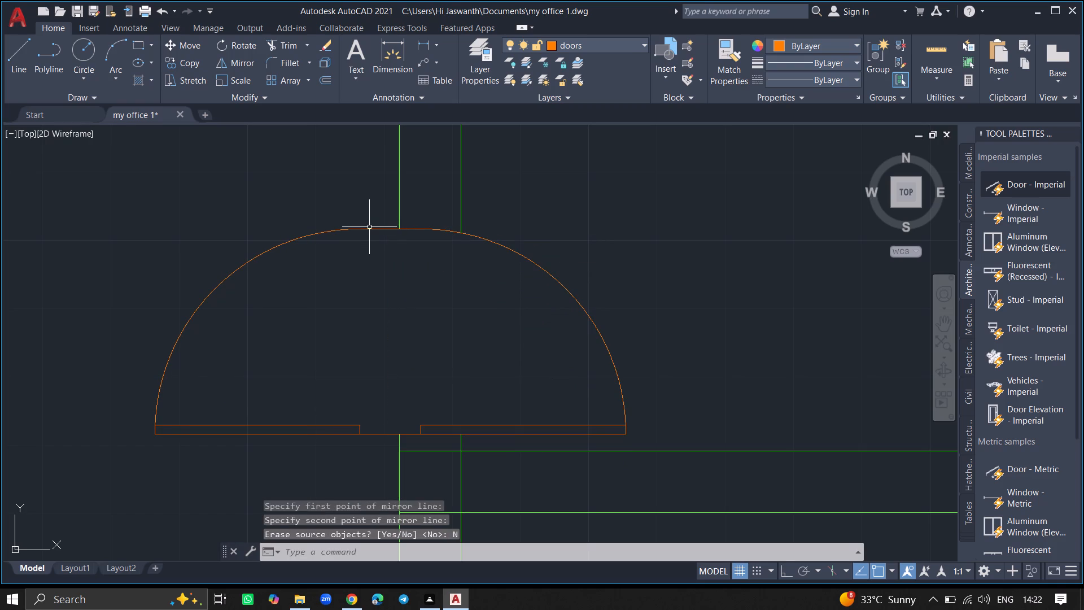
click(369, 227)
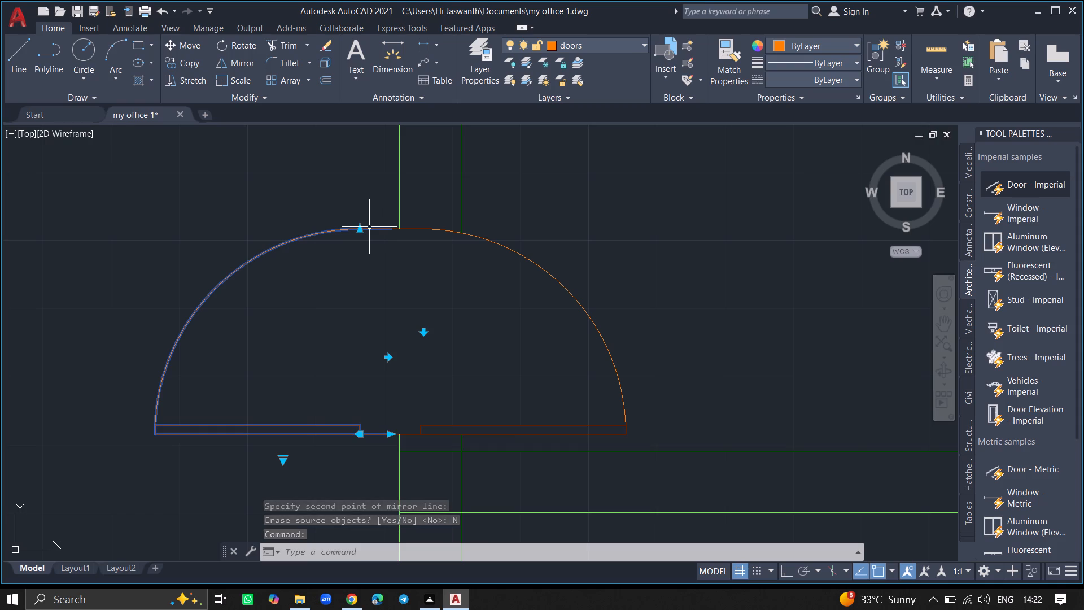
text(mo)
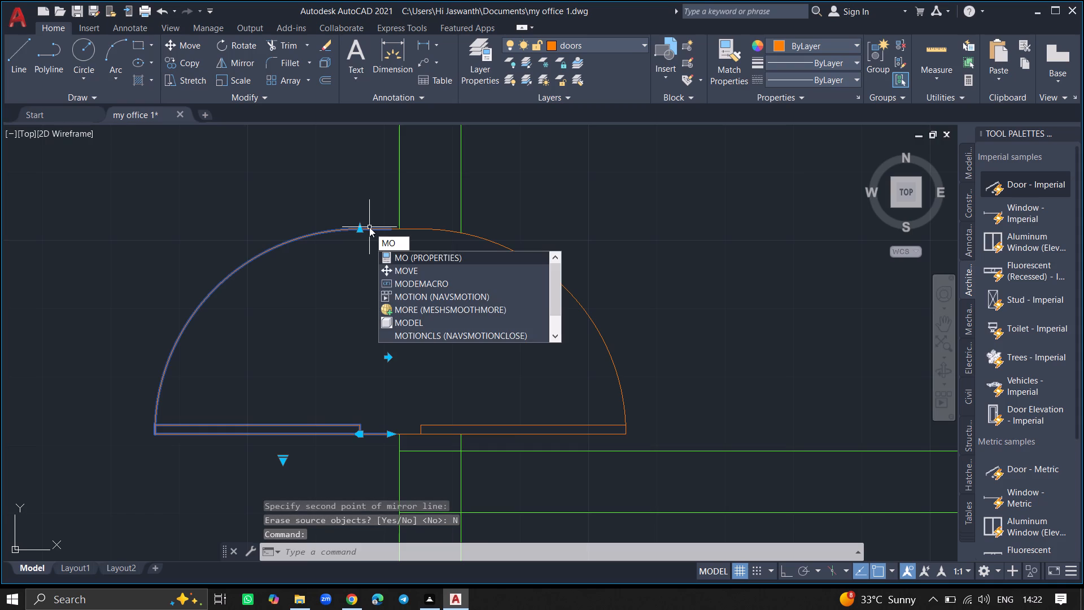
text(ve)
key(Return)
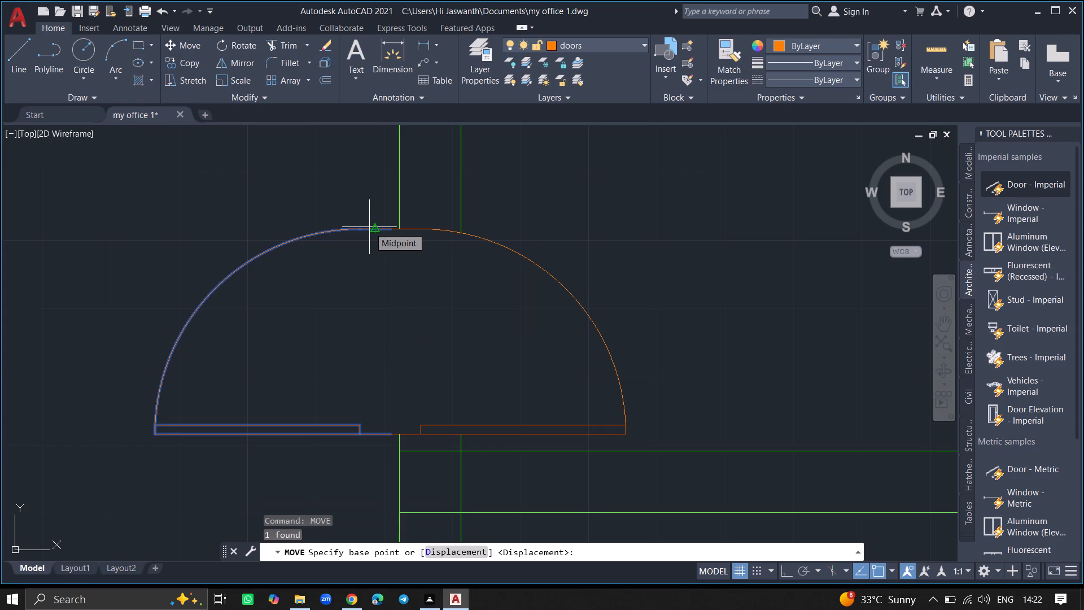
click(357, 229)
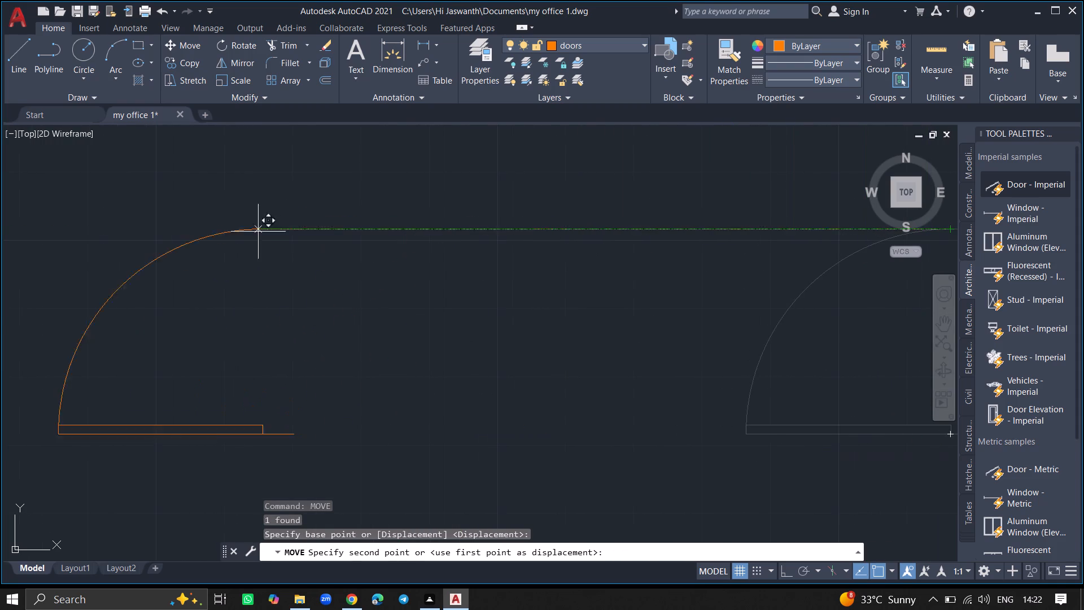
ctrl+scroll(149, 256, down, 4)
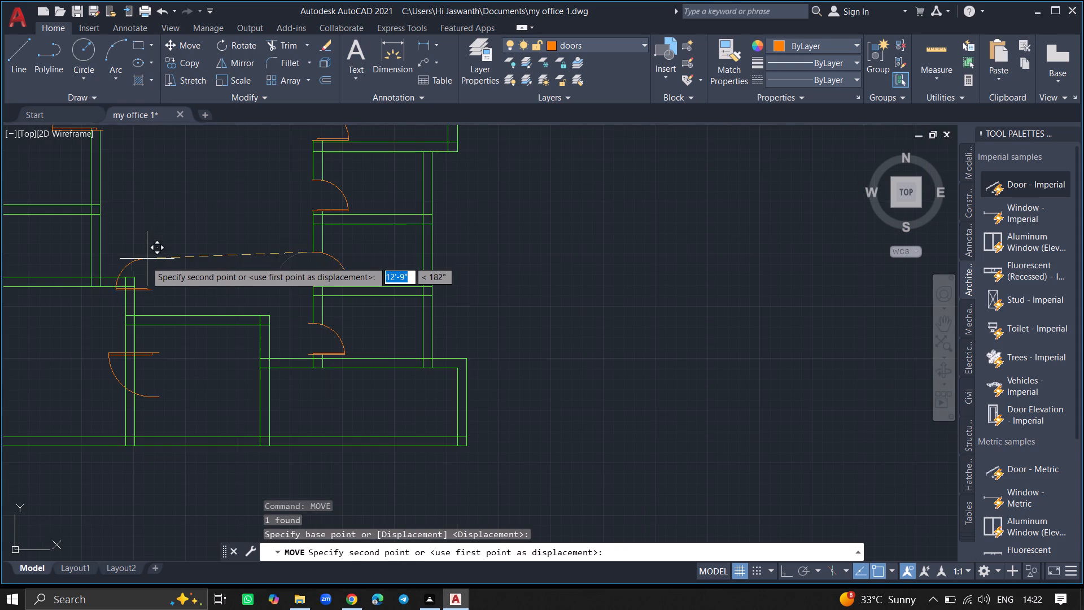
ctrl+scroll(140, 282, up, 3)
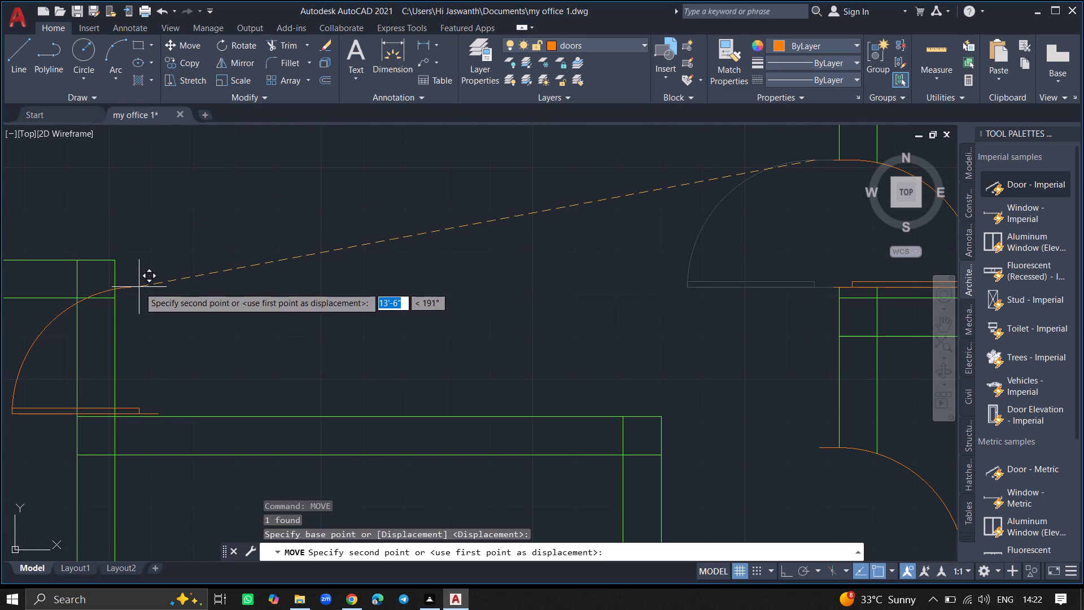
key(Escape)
Move the large door on the lower-left room's side wall up to the upper line of that room's top wall, near the corner.
ctrl+scroll(139, 287, down, 3)
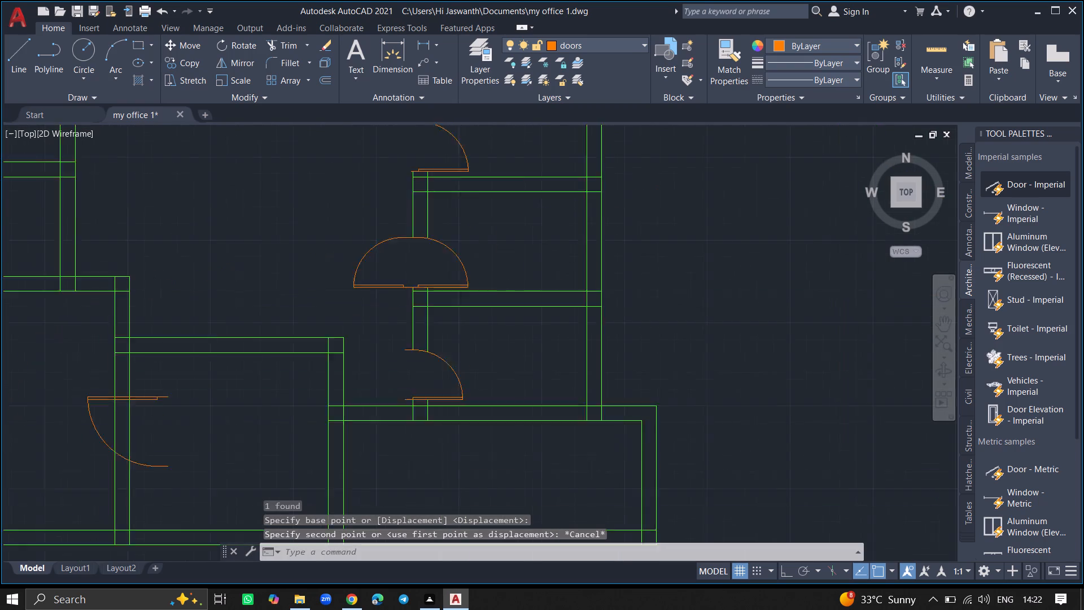
ctrl+scroll(139, 287, down, 1)
click(126, 333)
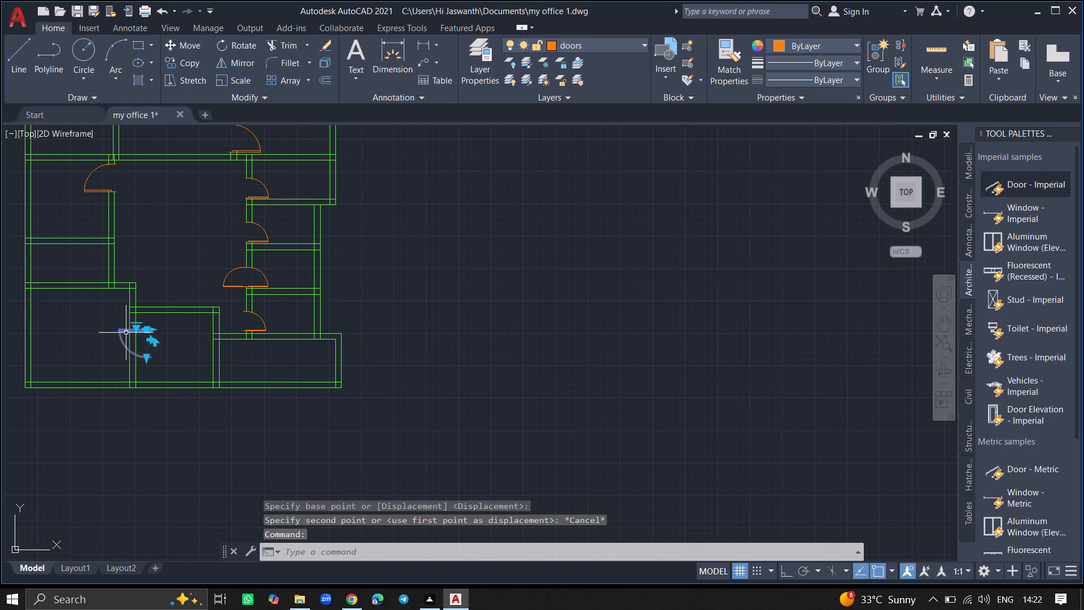
text(move)
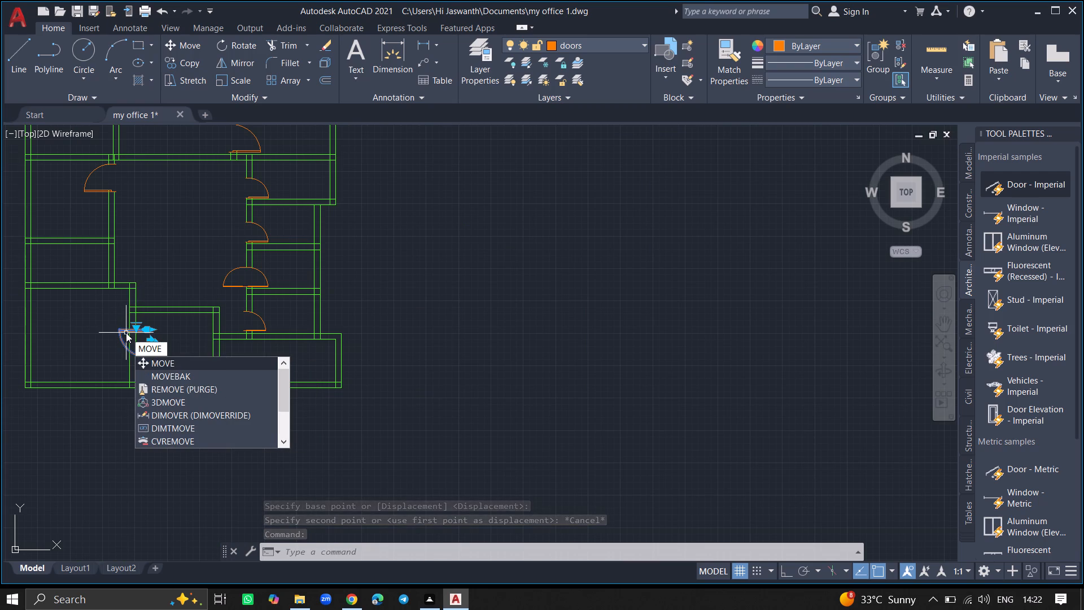
key(Return)
ctrl+scroll(126, 333, up, 3)
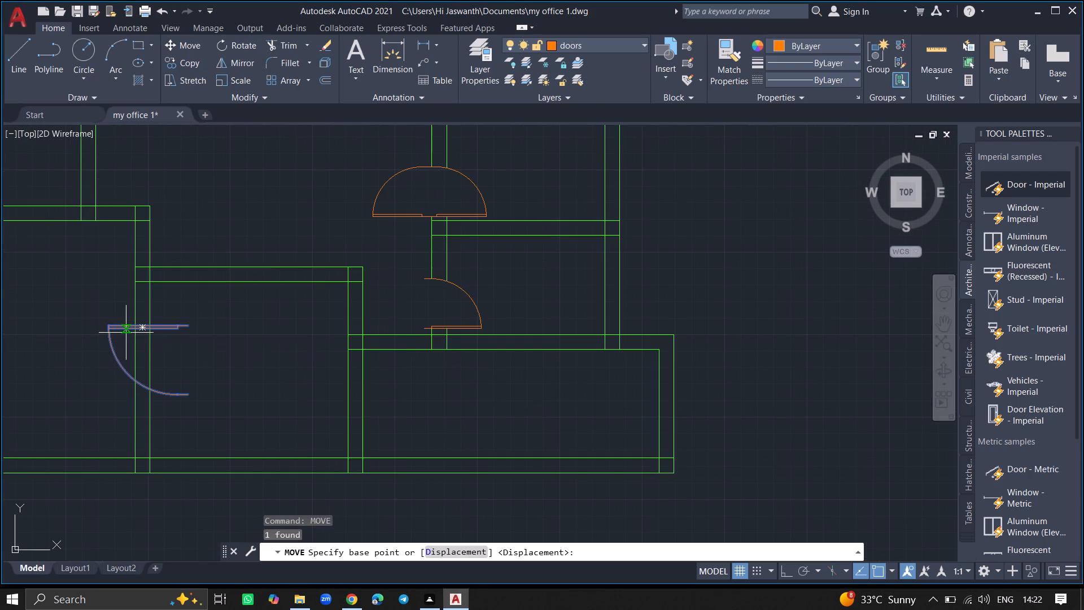
click(130, 325)
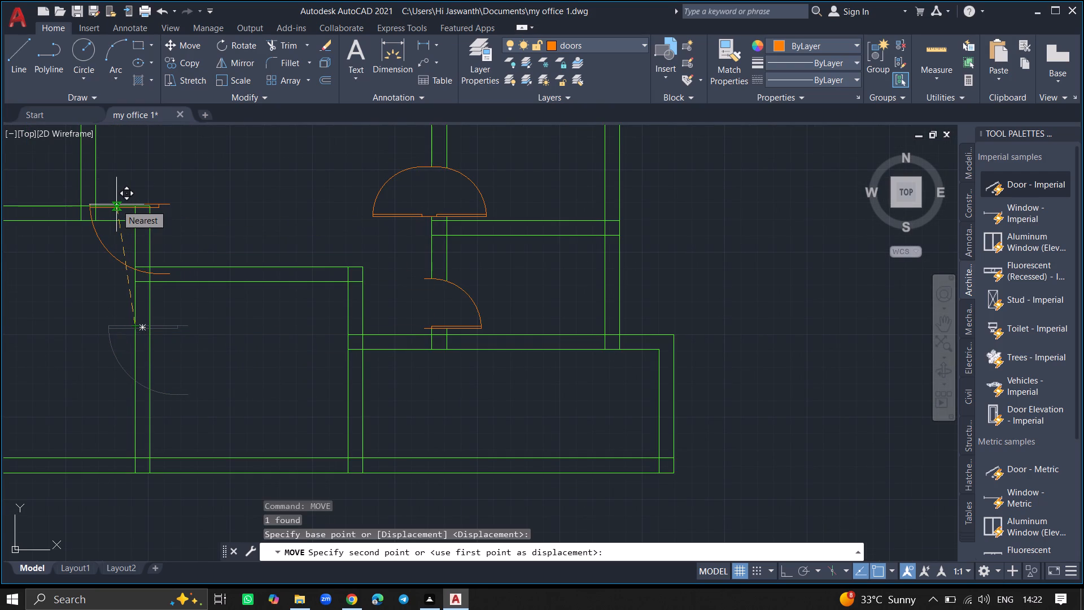
click(116, 204)
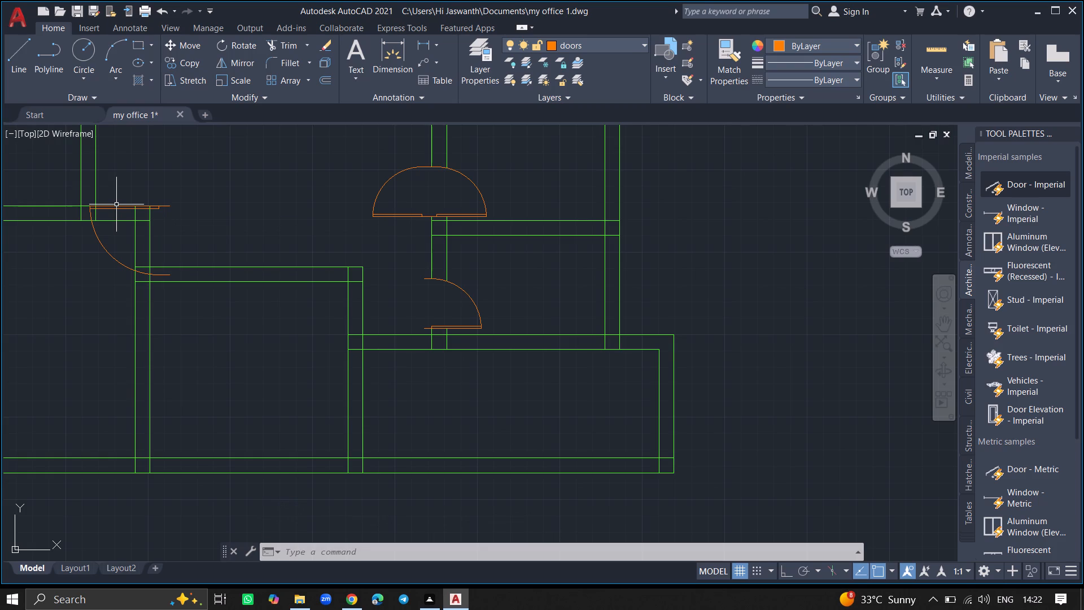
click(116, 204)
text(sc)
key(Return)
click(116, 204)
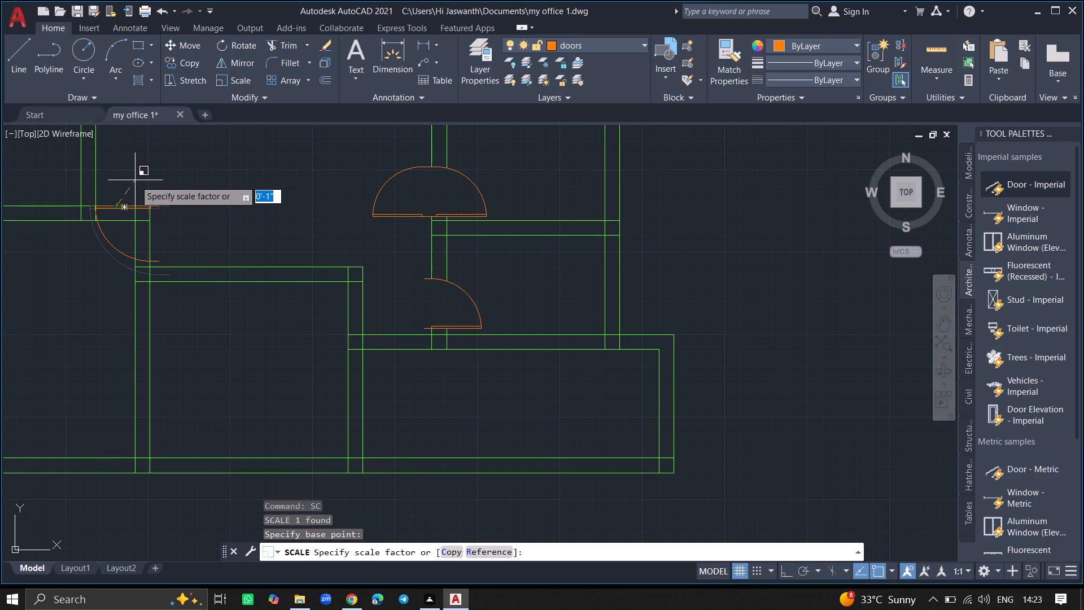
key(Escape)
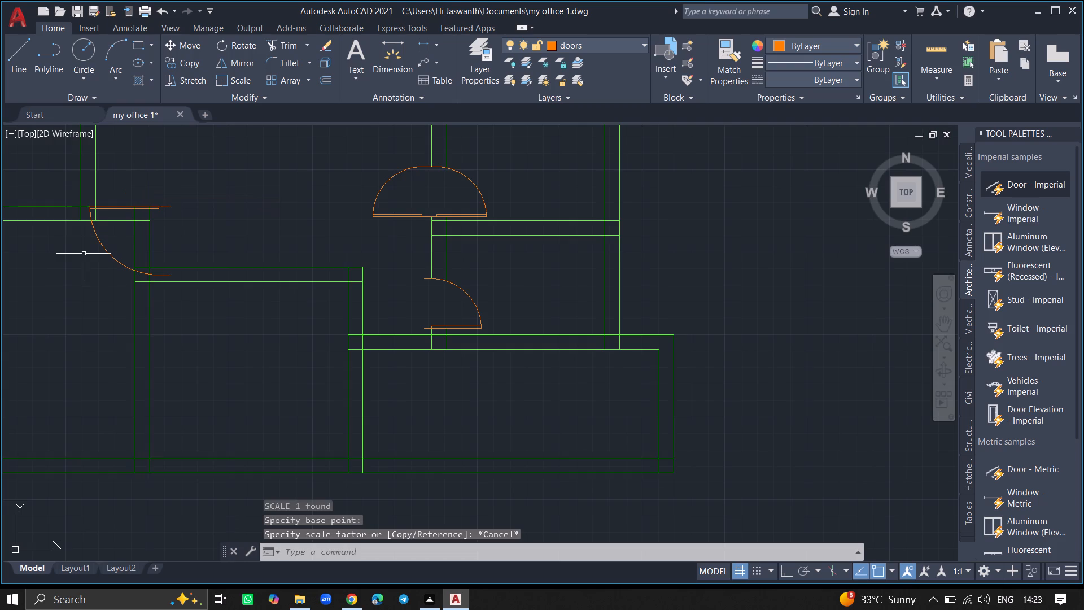
Add a vertical linear dimension between the inner faces of the lower-left room's top and bottom walls.
ctrl+scroll(84, 254, down, 1)
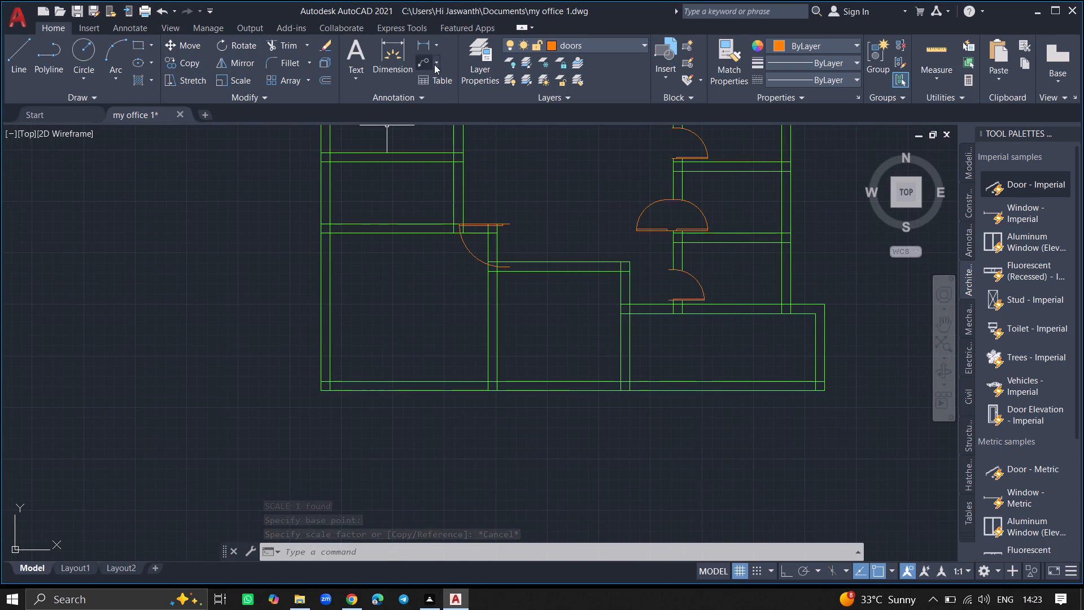
click(425, 36)
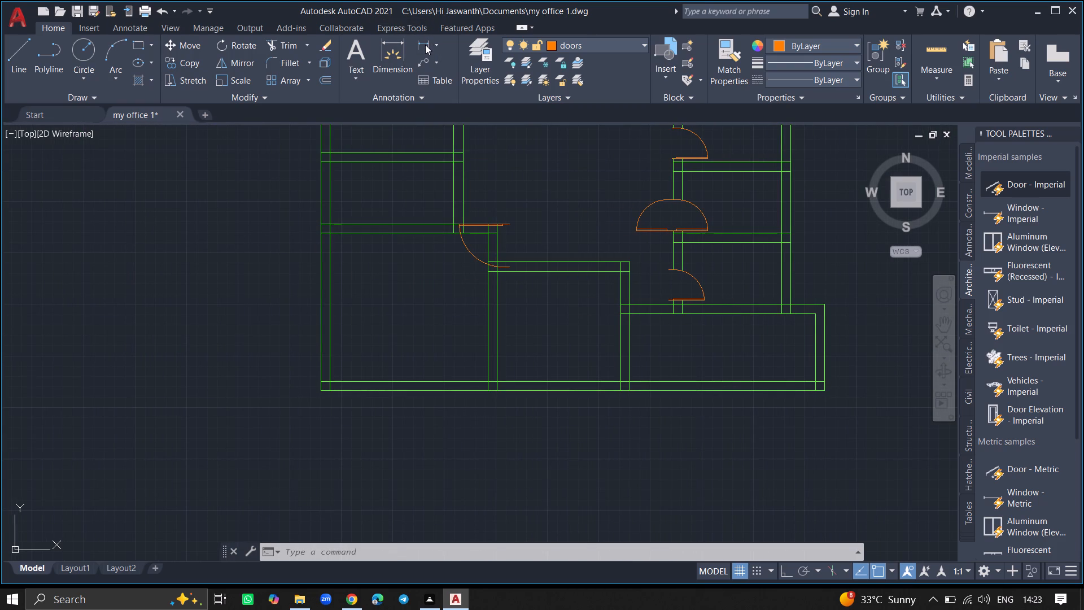
click(425, 45)
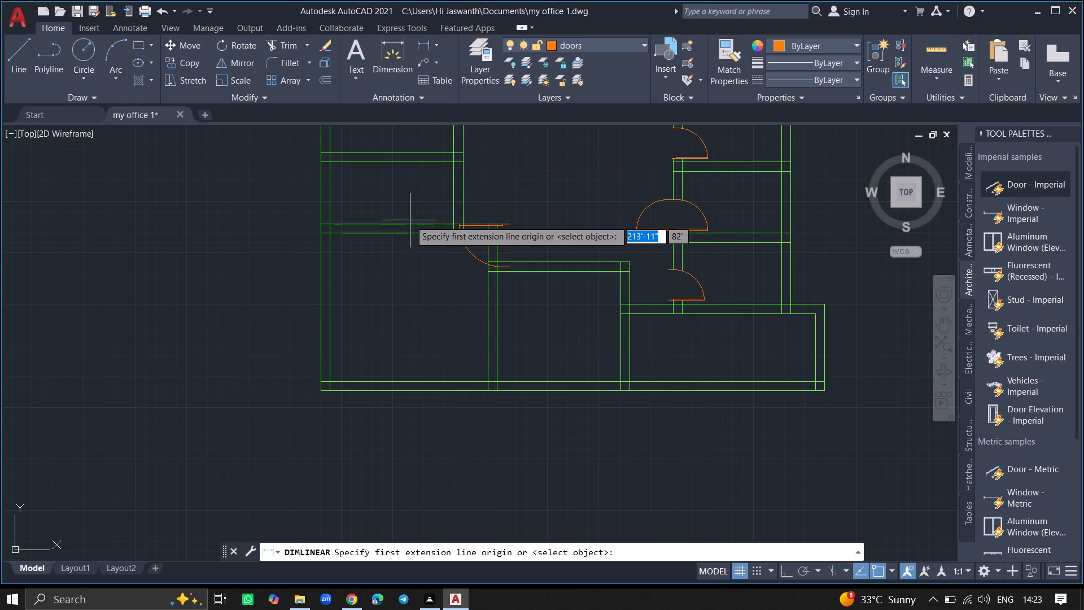
click(410, 236)
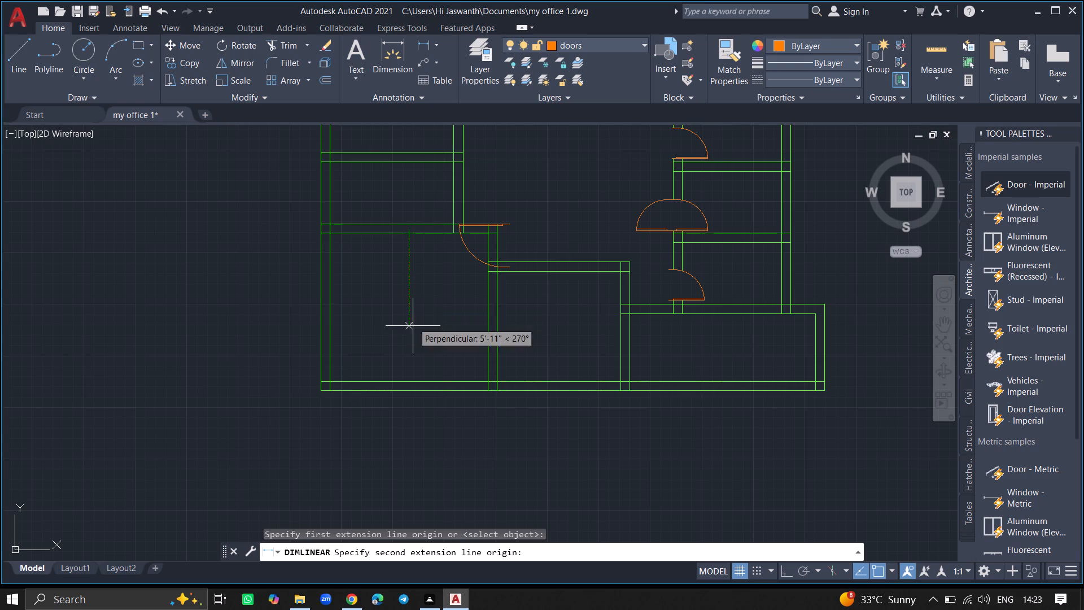
click(406, 378)
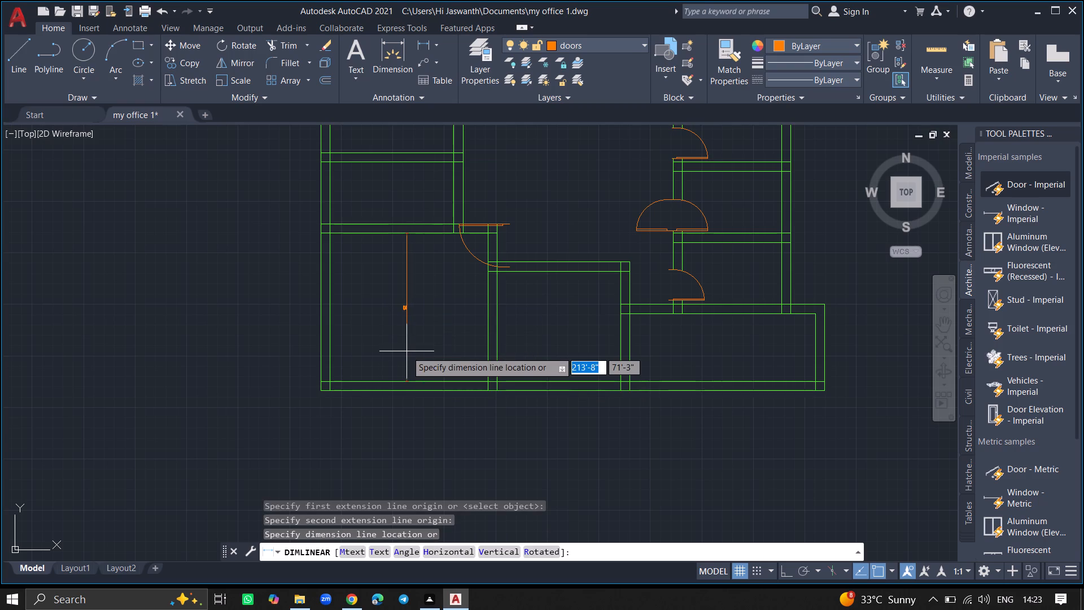
click(406, 351)
Measure the clear width between the inner faces of the lower-left room's side walls, without placing a dimension.
ctrl+scroll(405, 329, up, 4)
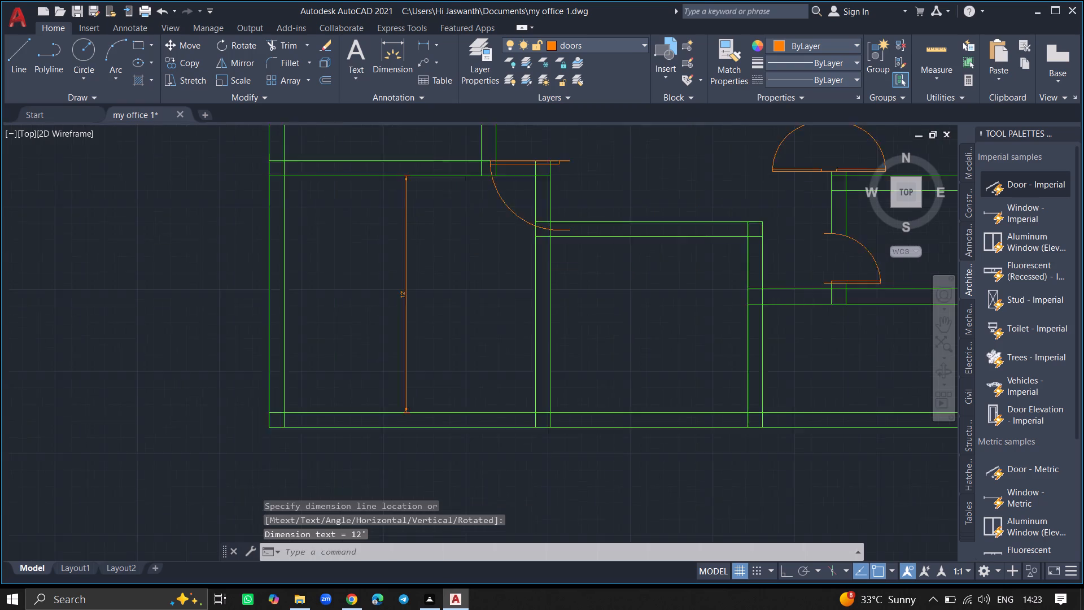
ctrl+scroll(405, 329, up, 3)
ctrl+scroll(342, 336, down, 4)
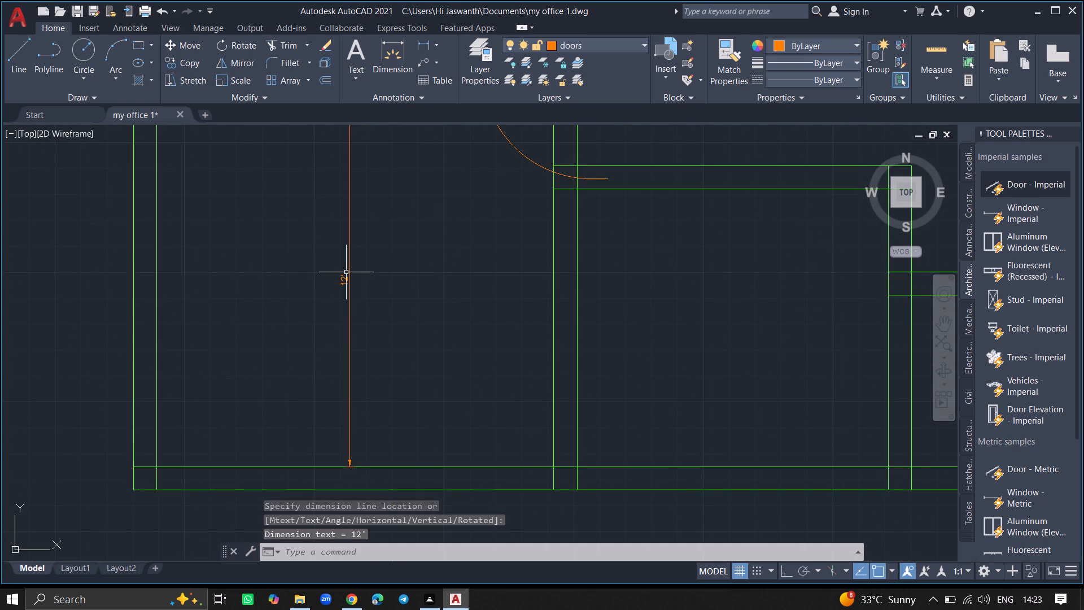
ctrl+scroll(347, 281, down, 1)
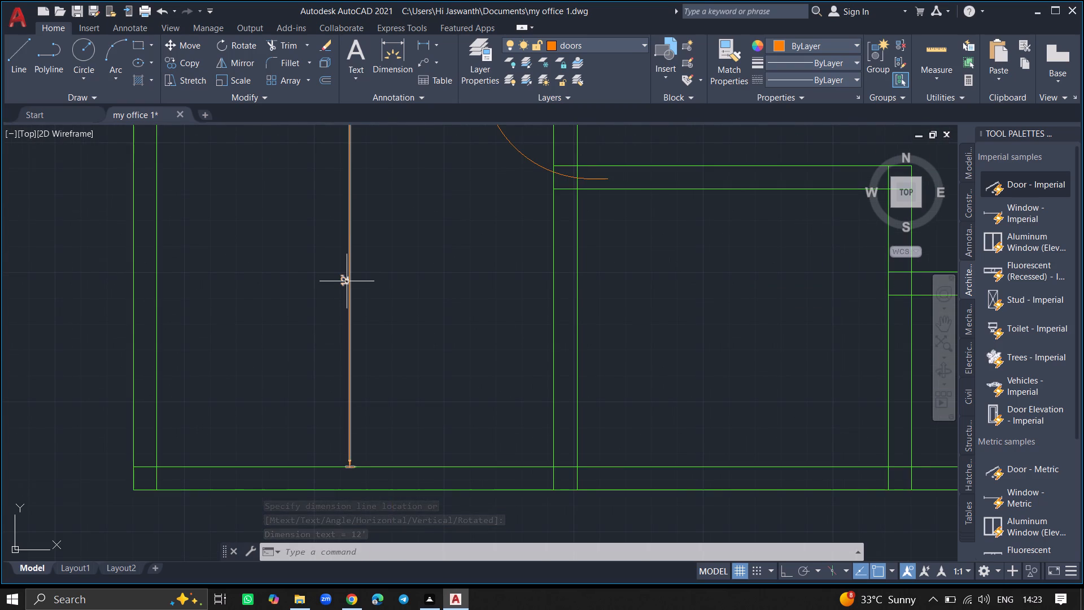
ctrl+scroll(347, 281, down, 3)
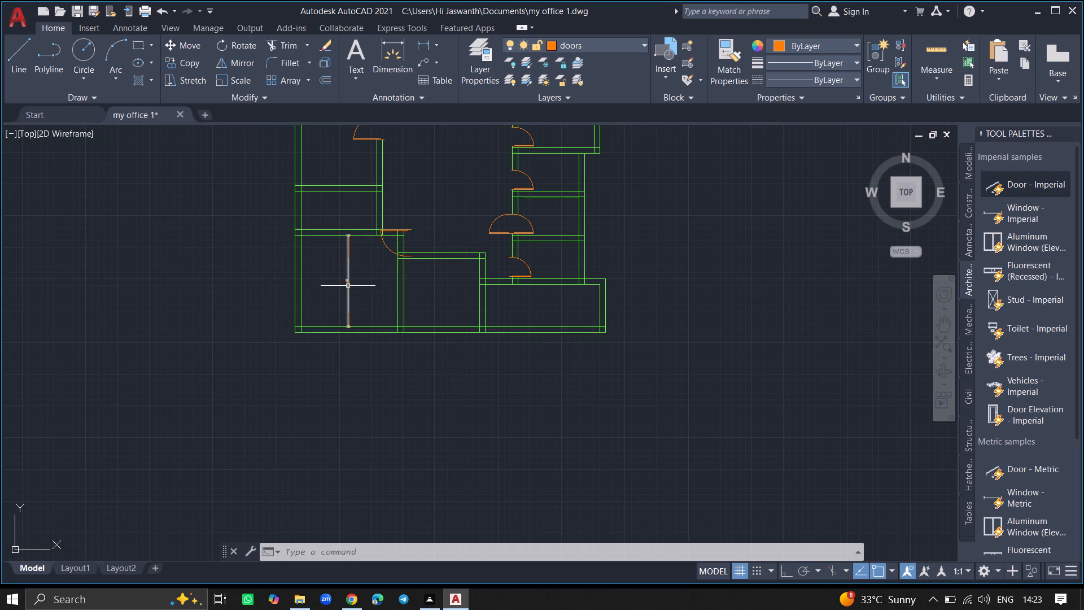
ctrl+scroll(321, 282, up, 4)
key(space)
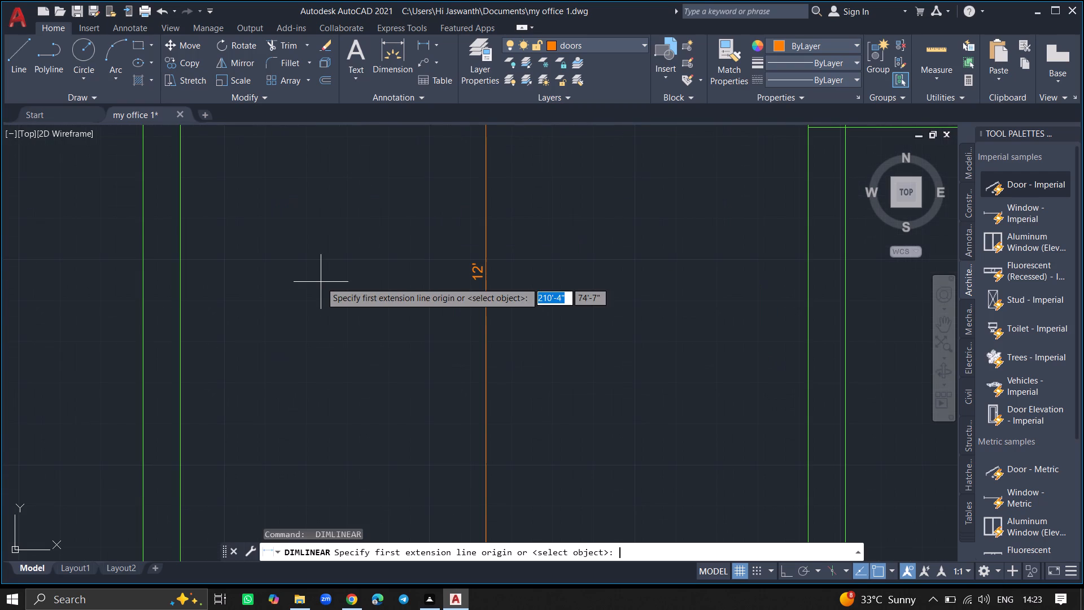
click(180, 372)
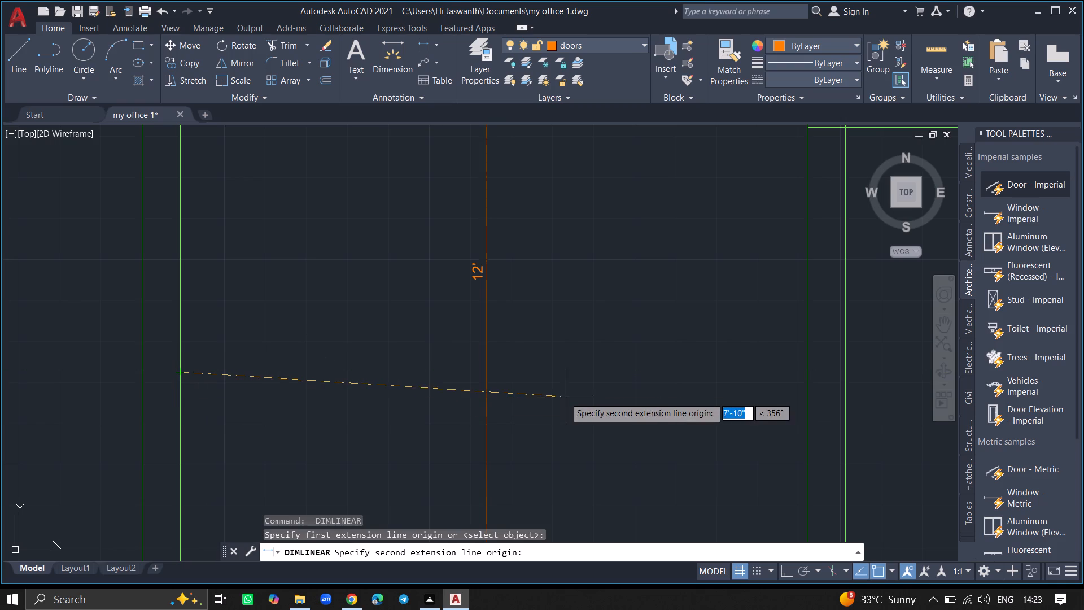
click(806, 390)
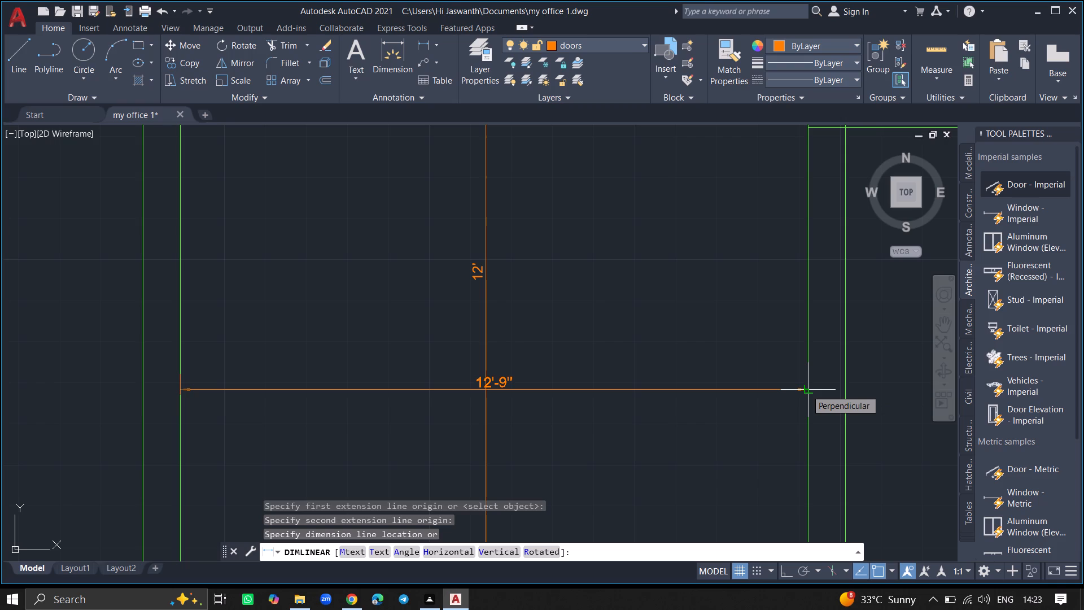
key(Escape)
Delete both lines of the long bottom wall running beneath the three lower rooms.
ctrl+scroll(806, 390, down, 4)
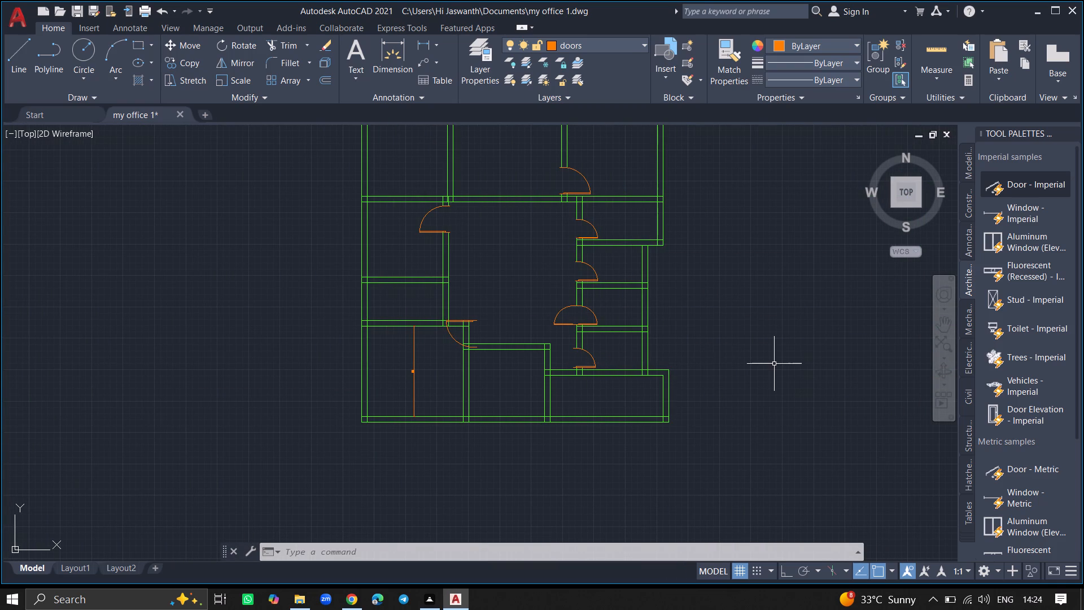
click(641, 416)
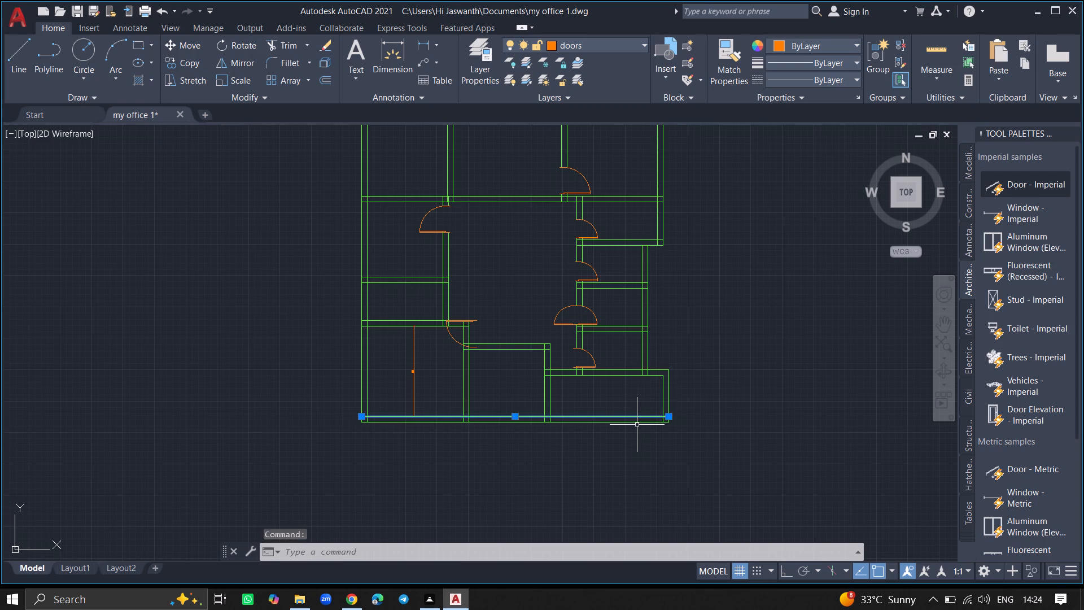
click(637, 421)
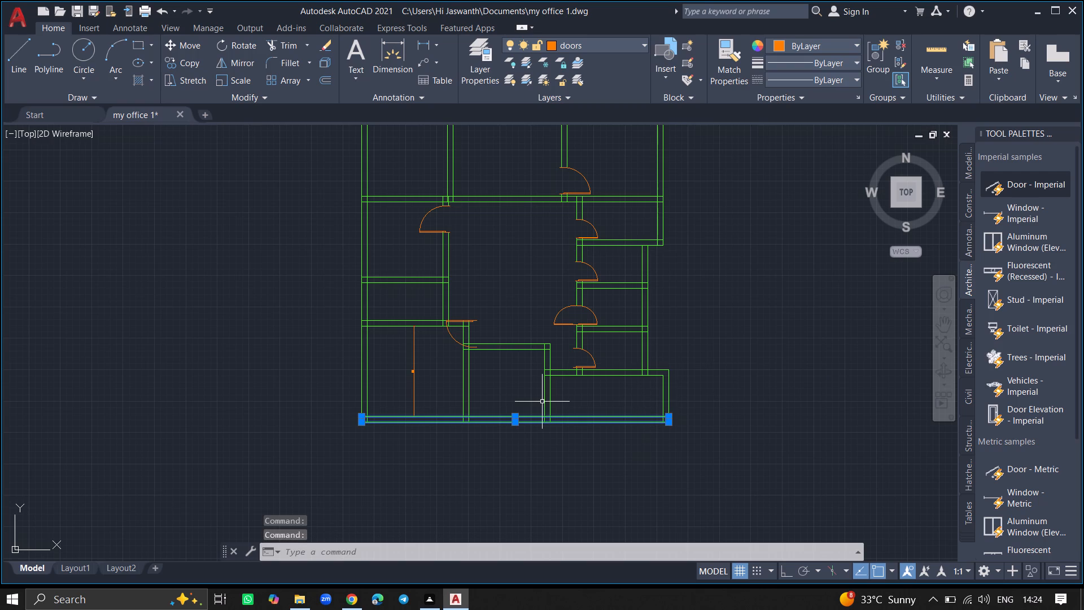
key(Delete)
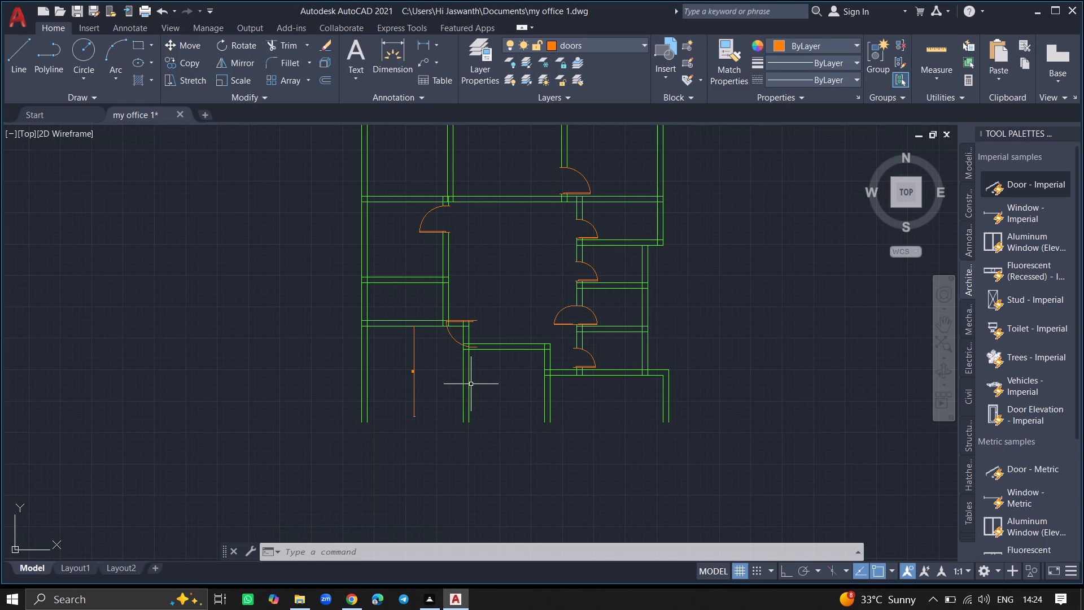
Delete the two top wall lines of the lower middle room and the two lines of the wall separating it from the lower-right room.
click(495, 344)
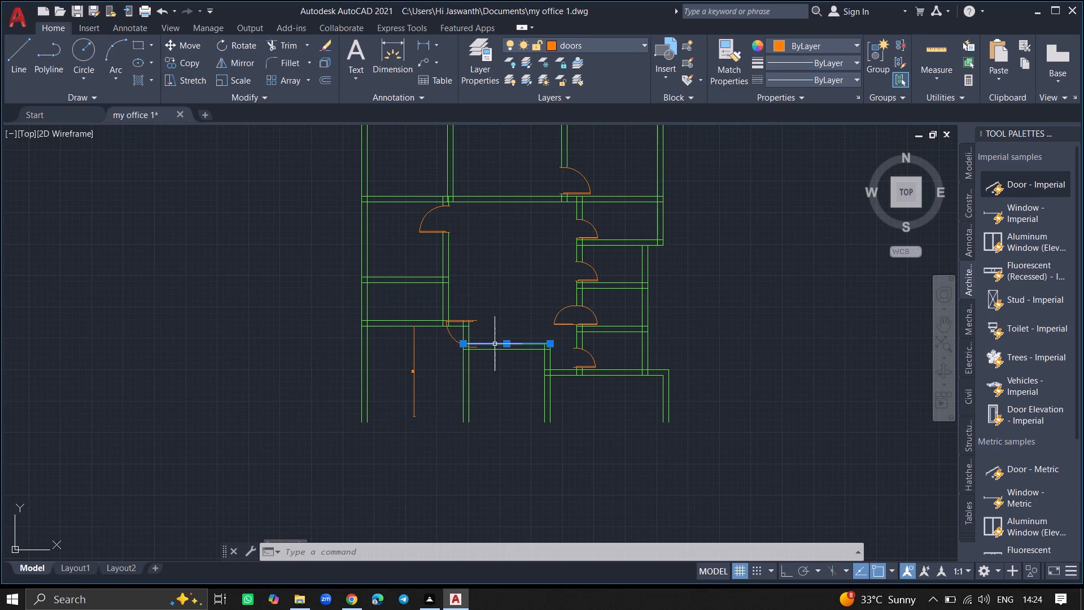
click(499, 348)
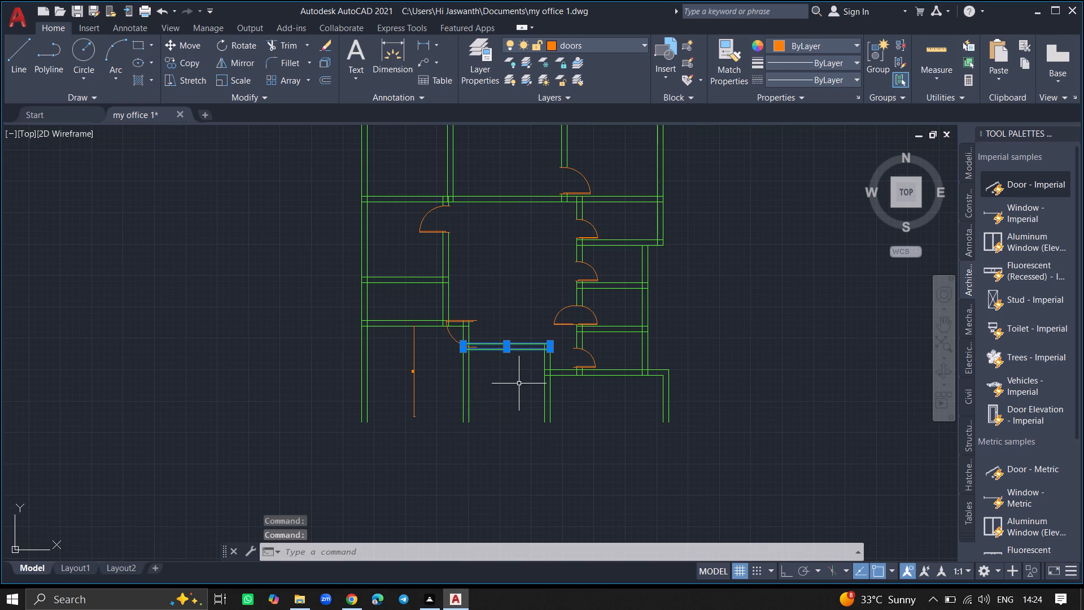
click(544, 385)
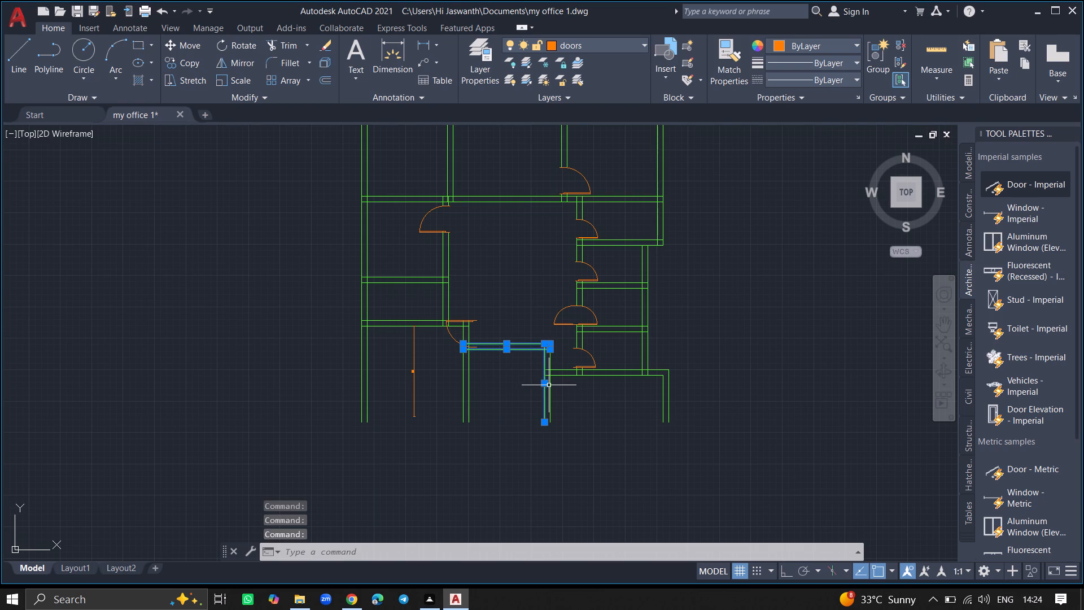
click(550, 386)
key(Delete)
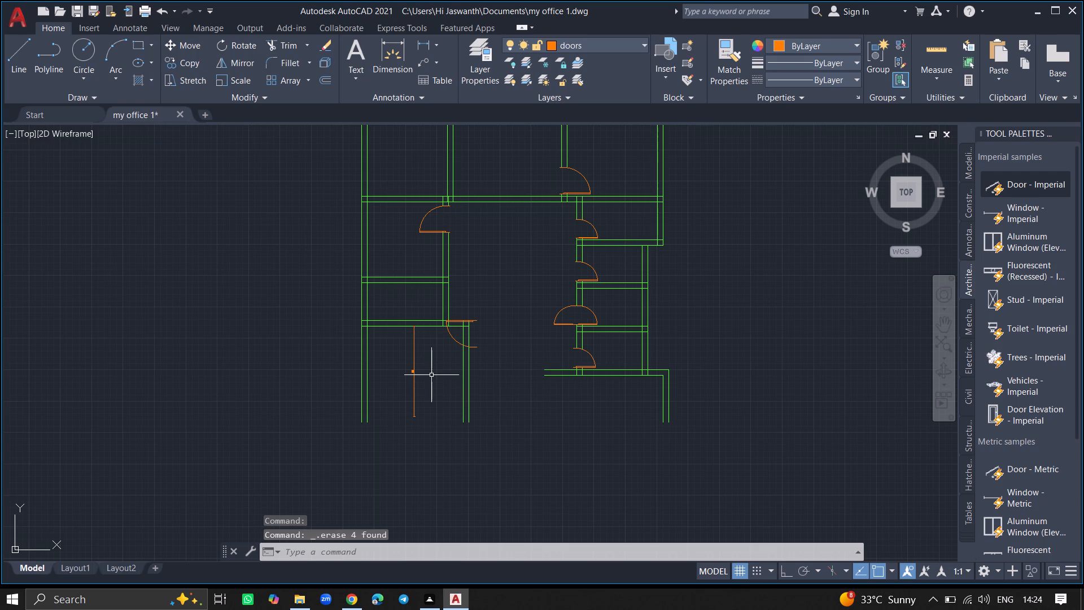
Offset the inner line of the lower-left room's top wall 12'9" downward to form a bottom wall line.
text(off)
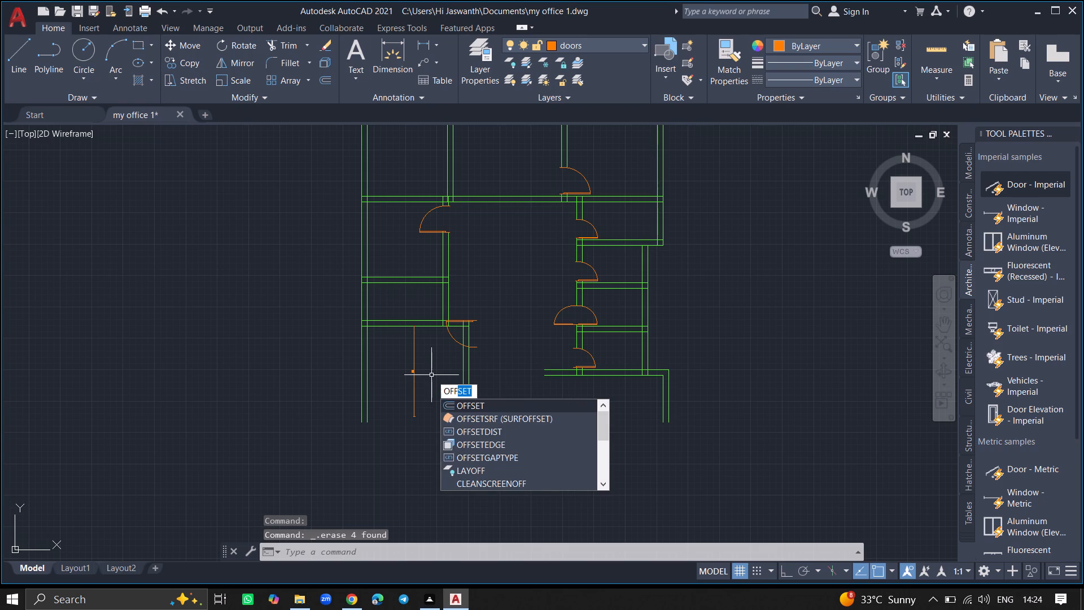
click(447, 405)
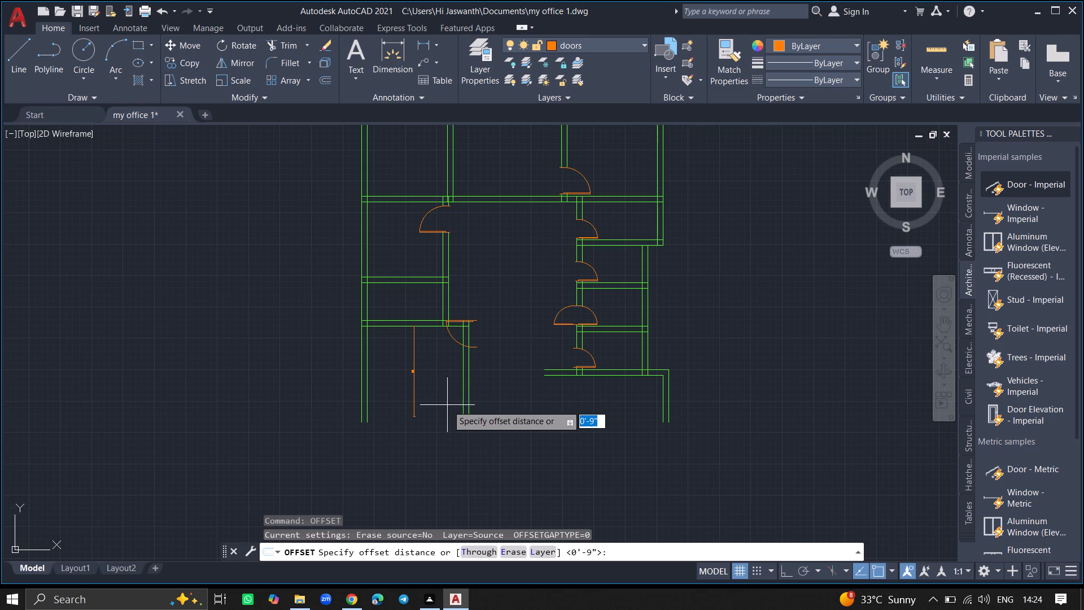
text(12)
text('9)
key(shift+quotedbl)
key(Return)
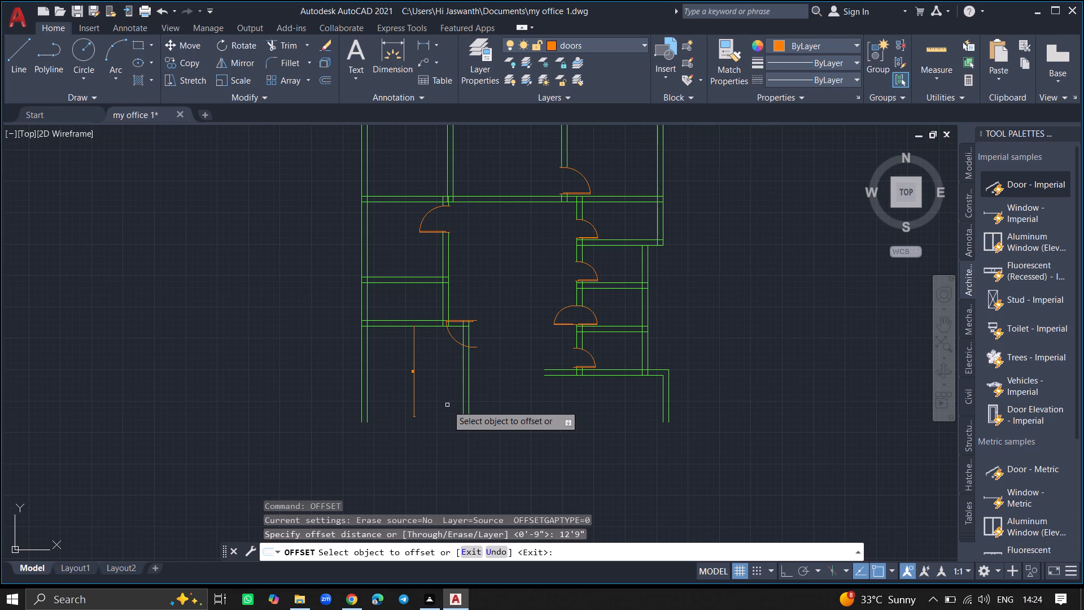
click(427, 326)
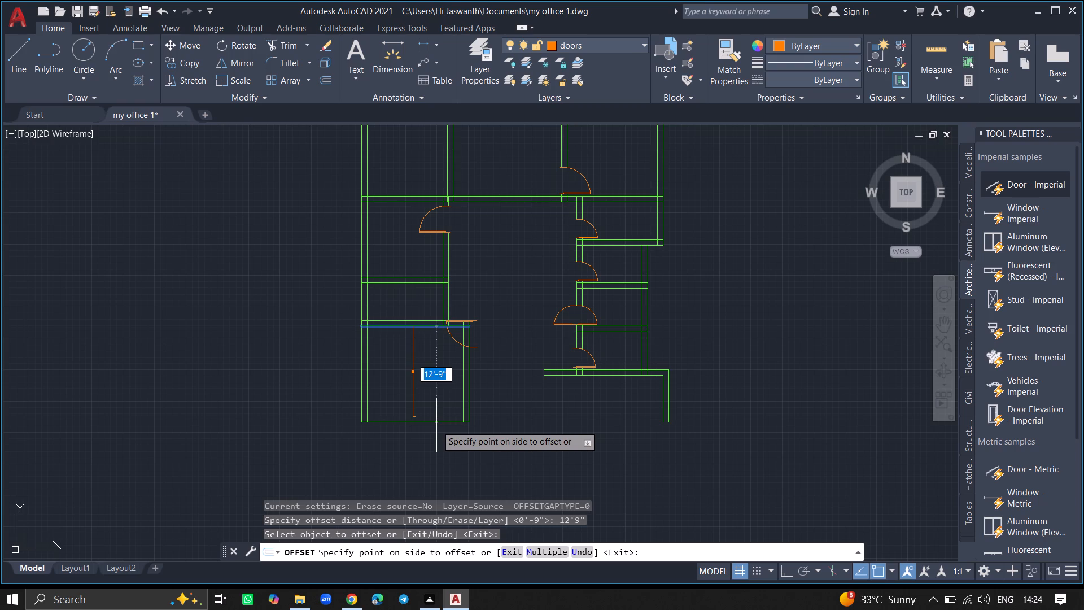
click(436, 425)
key(Return)
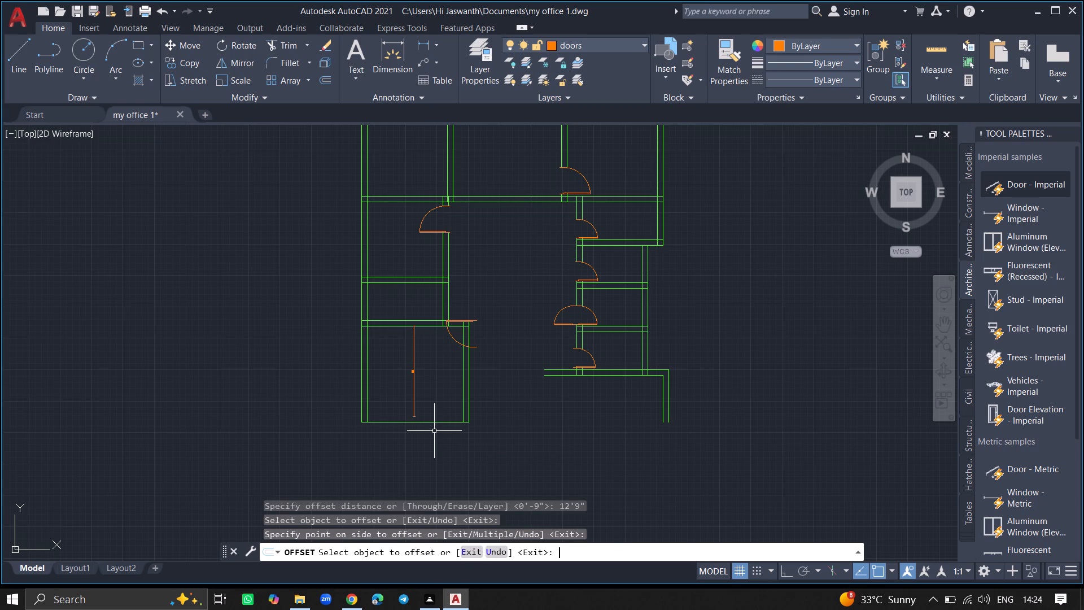
Offset the lower-left room's bottom wall line 9" outward, below the room.
ctrl+scroll(431, 419, up, 4)
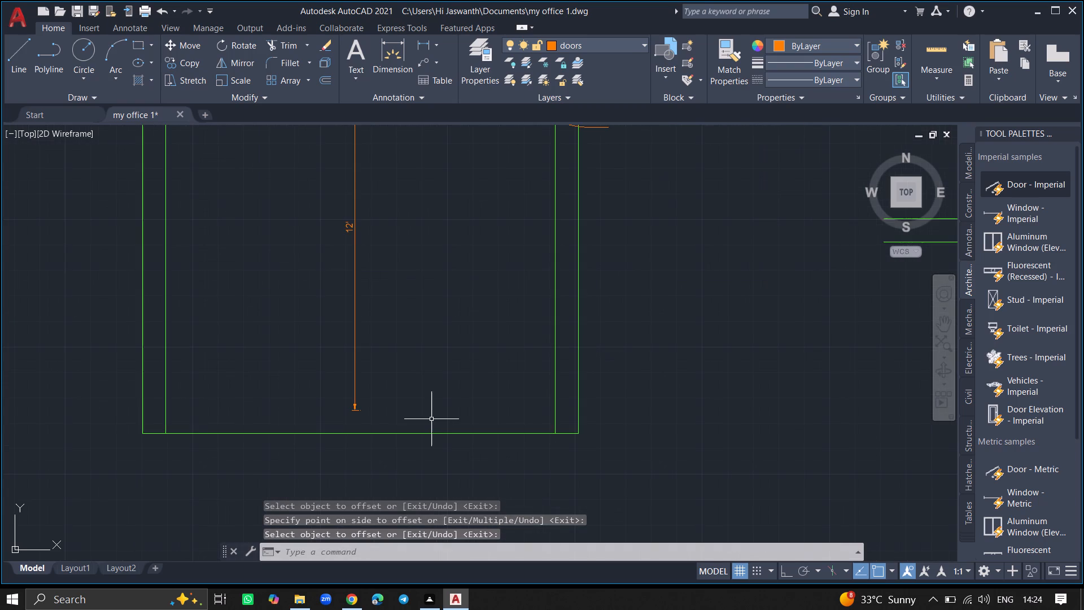
text(off)
key(Return)
key(9)
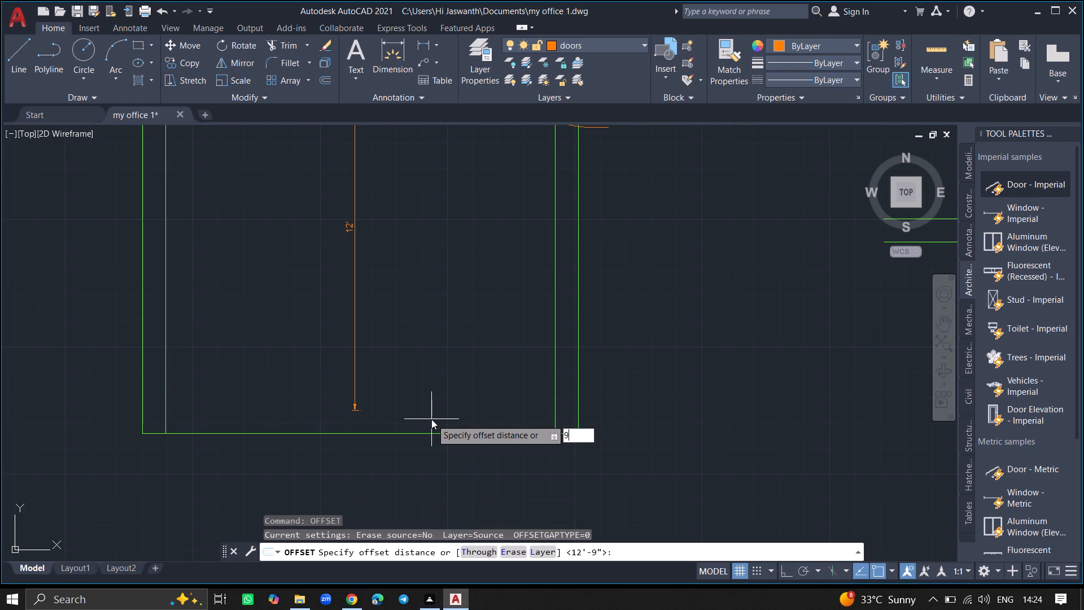
key(shift+quotedbl)
key(Return)
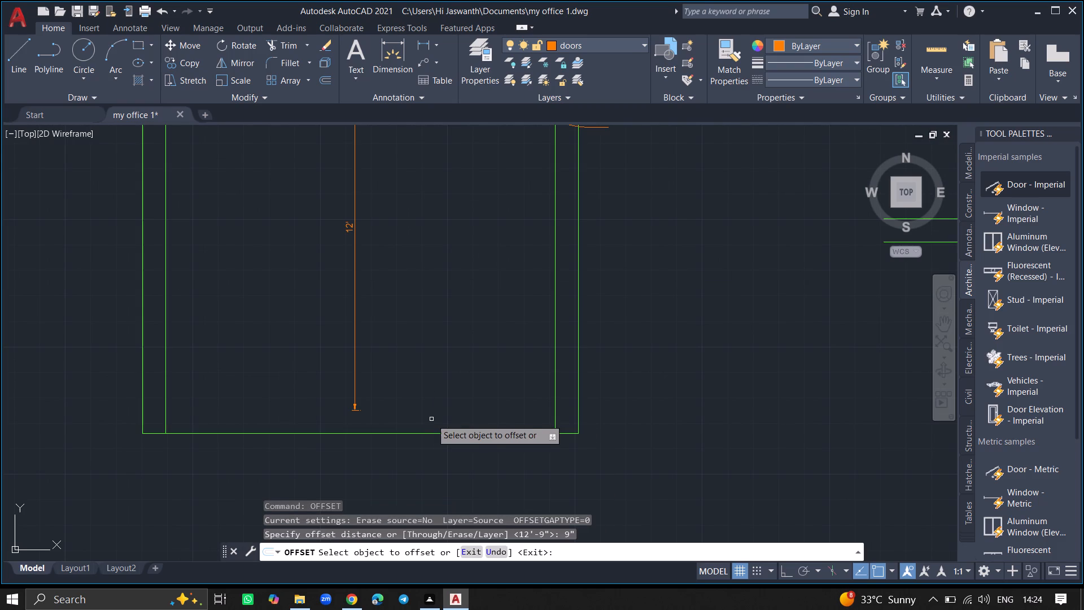
click(431, 433)
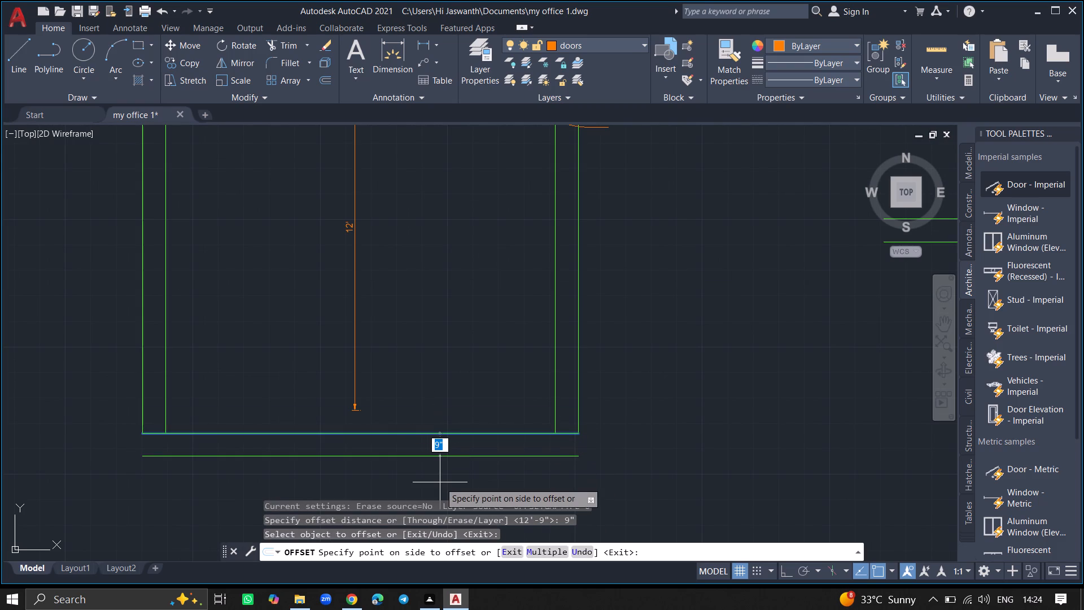
click(440, 482)
key(Return)
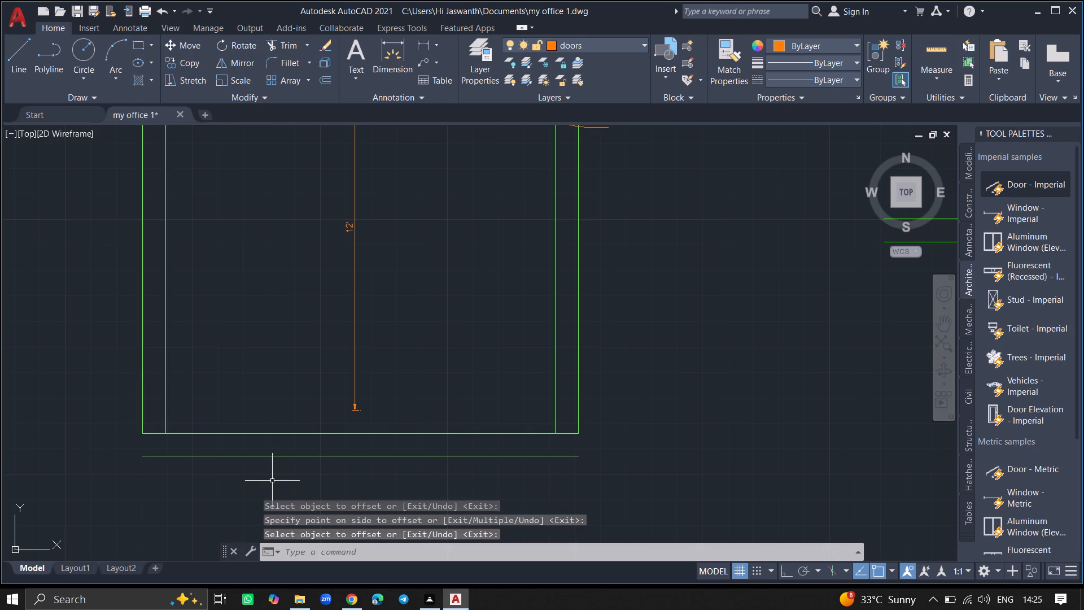
Extend the four side wall lines of the lower-left room down to its outer bottom wall line.
text(ex)
key(Return)
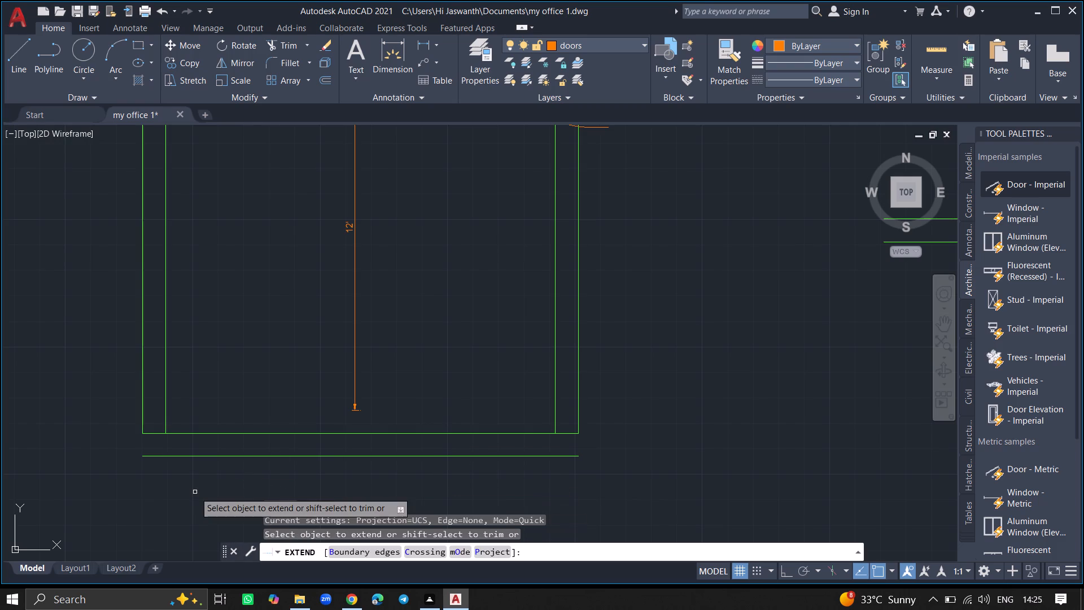
click(166, 421)
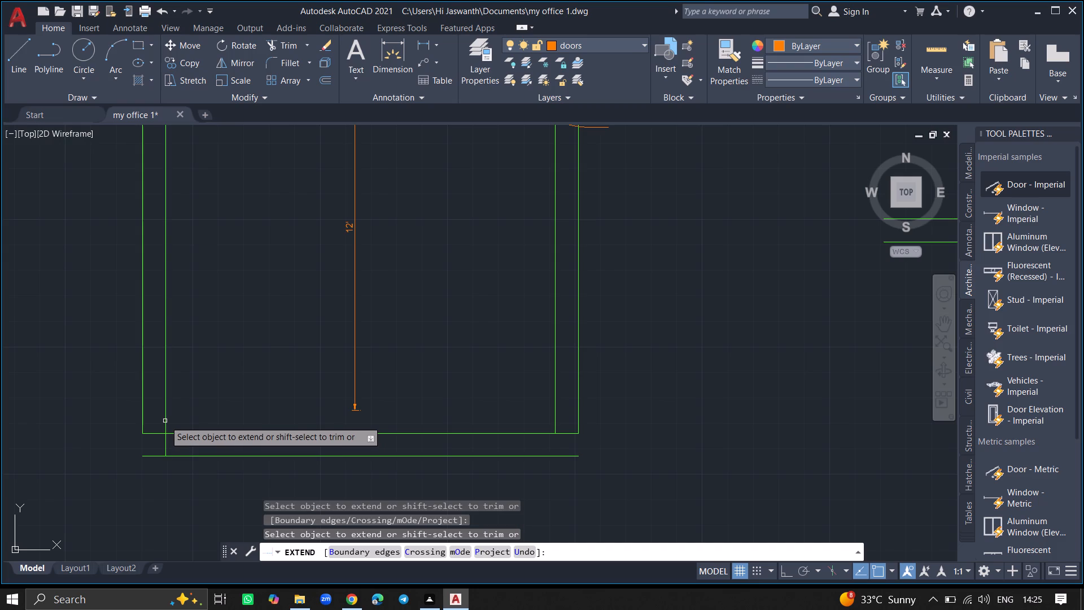
click(142, 412)
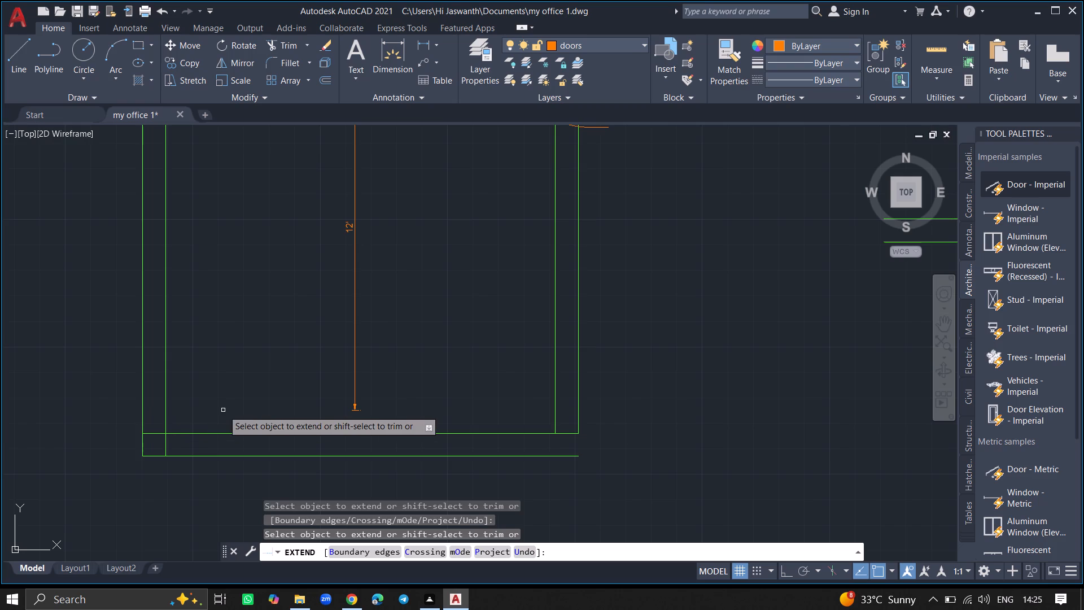
click(554, 425)
click(579, 420)
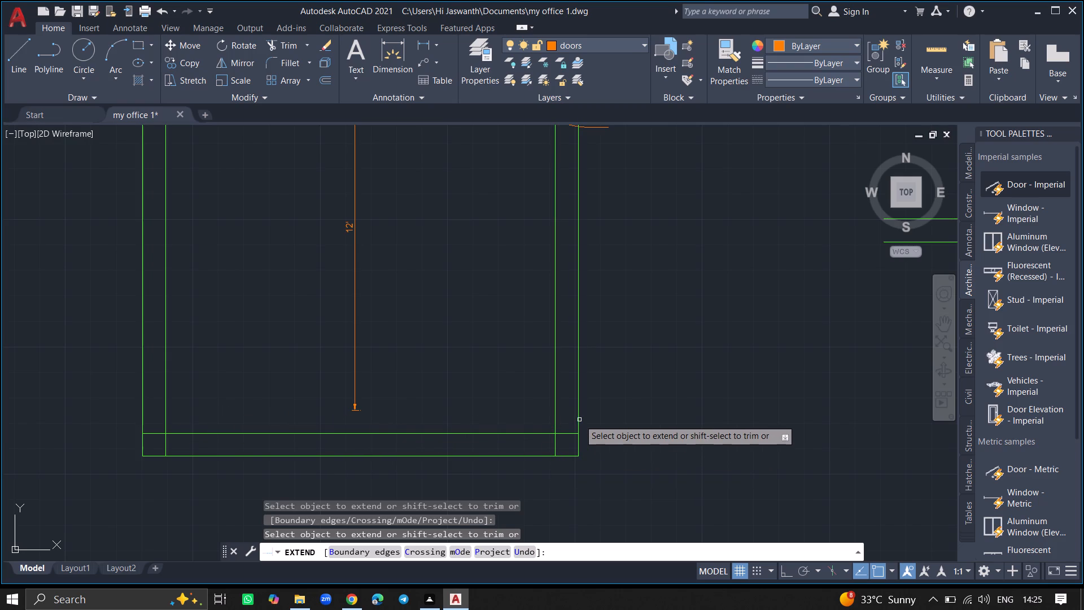
key(Return)
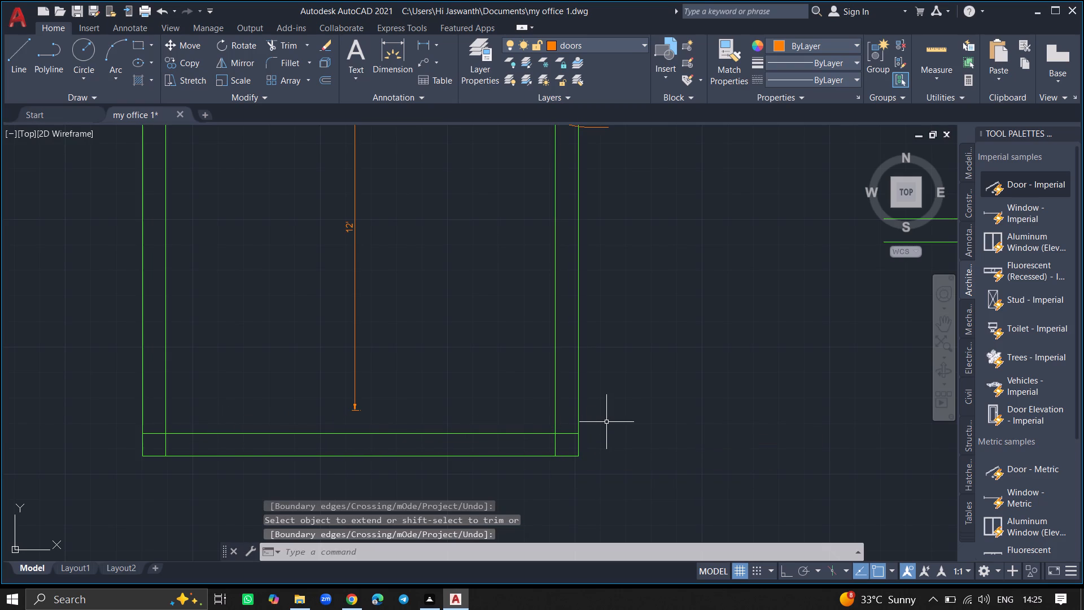
Draw a vertical line about 3'2" long downward from the lower end of the lower-right room's outer right wall line.
ctrl+scroll(602, 377, down, 4)
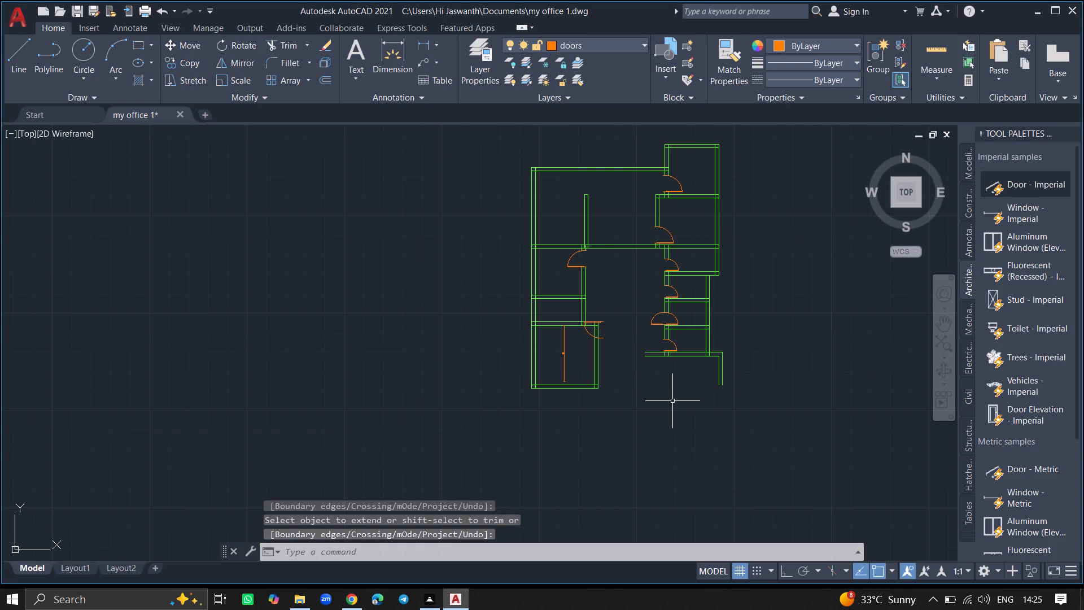
ctrl+scroll(724, 388, up, 5)
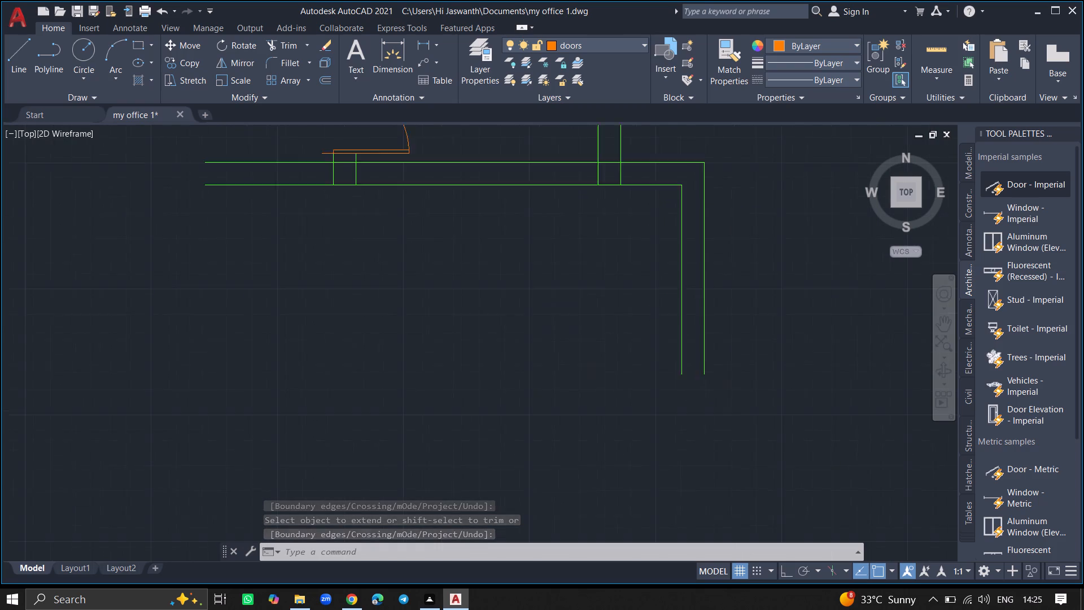
key(l)
key(Return)
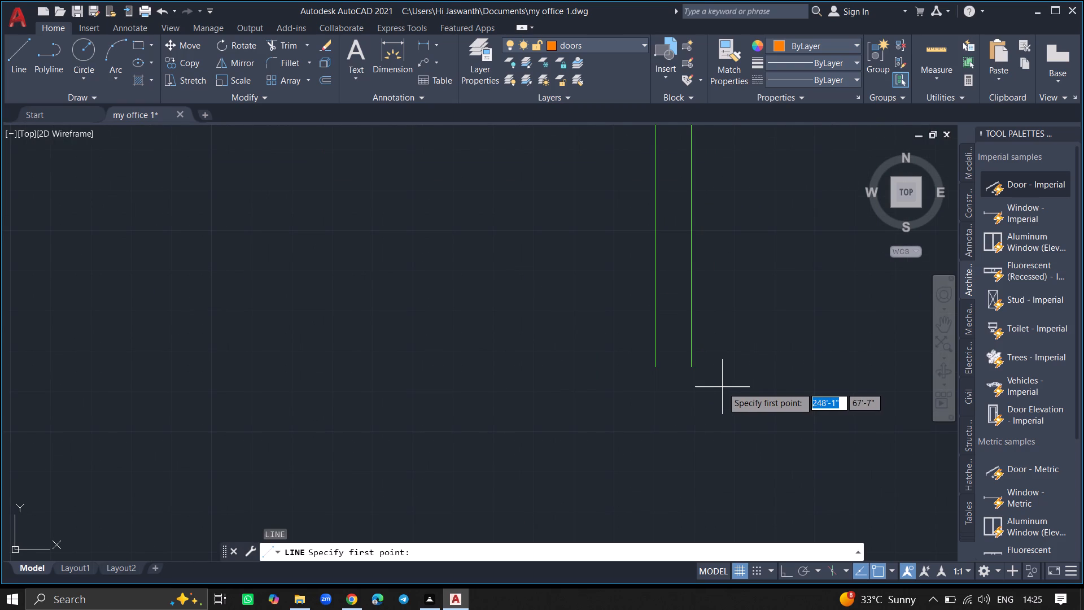
click(694, 365)
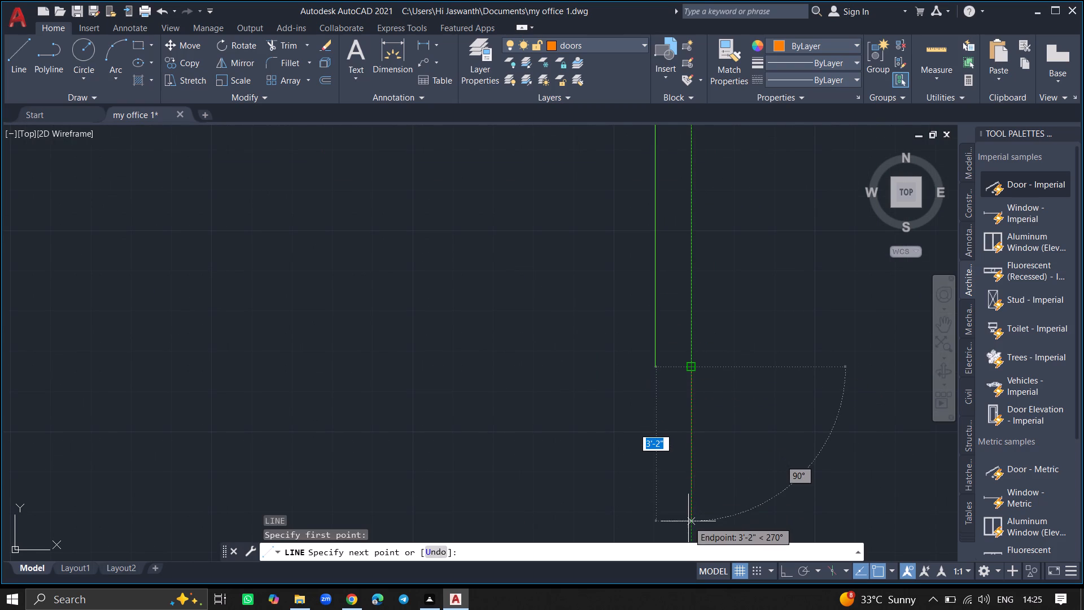
click(688, 521)
key(Return)
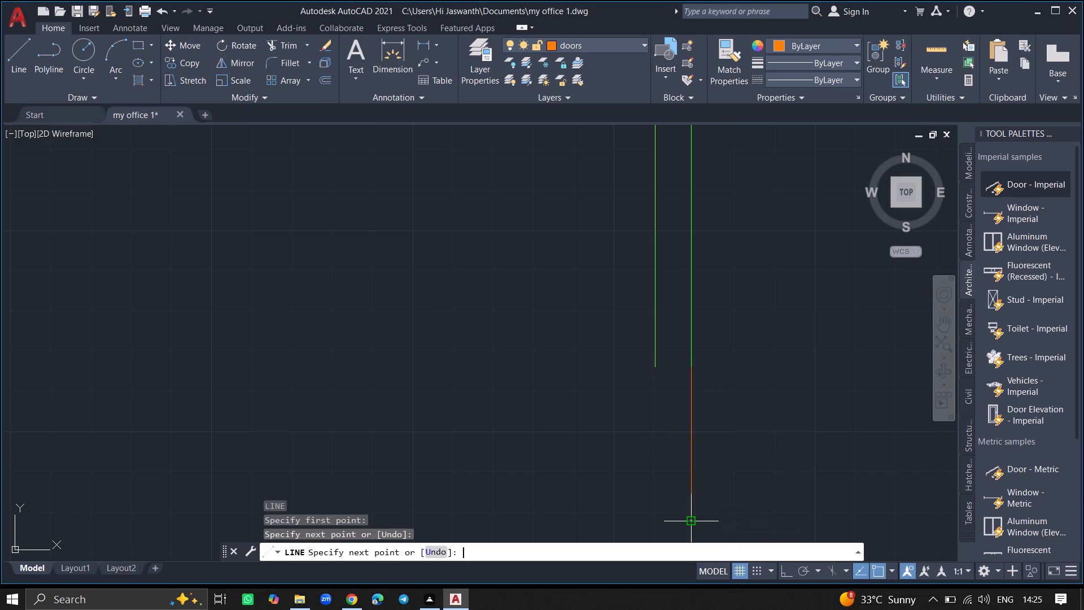
Move the newly drawn line below the lower-right room's outer right wall to the walls layer.
click(692, 505)
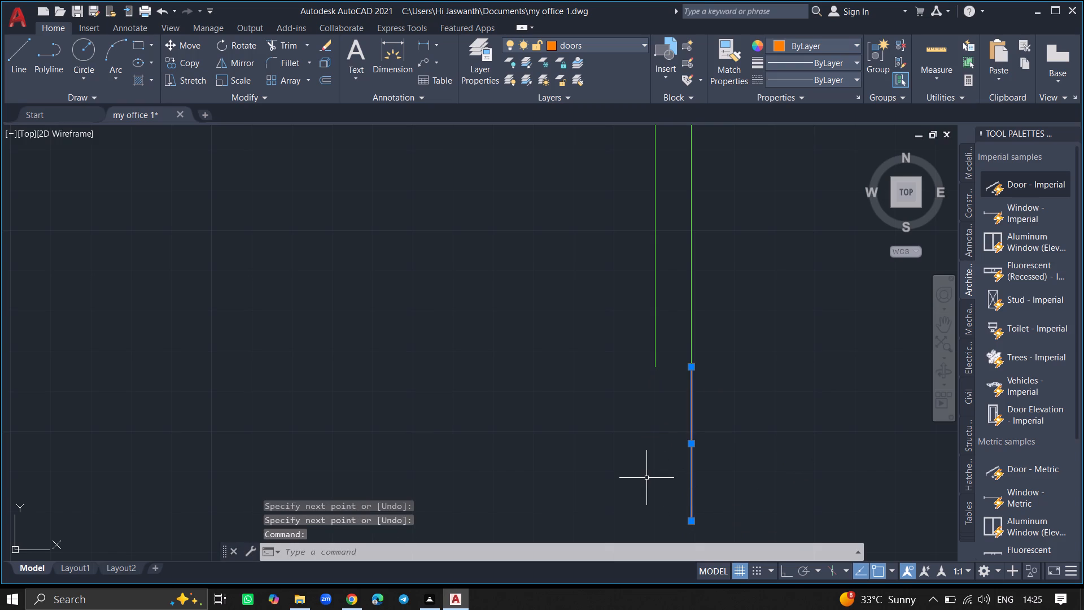
ctrl+scroll(646, 478, down, 2)
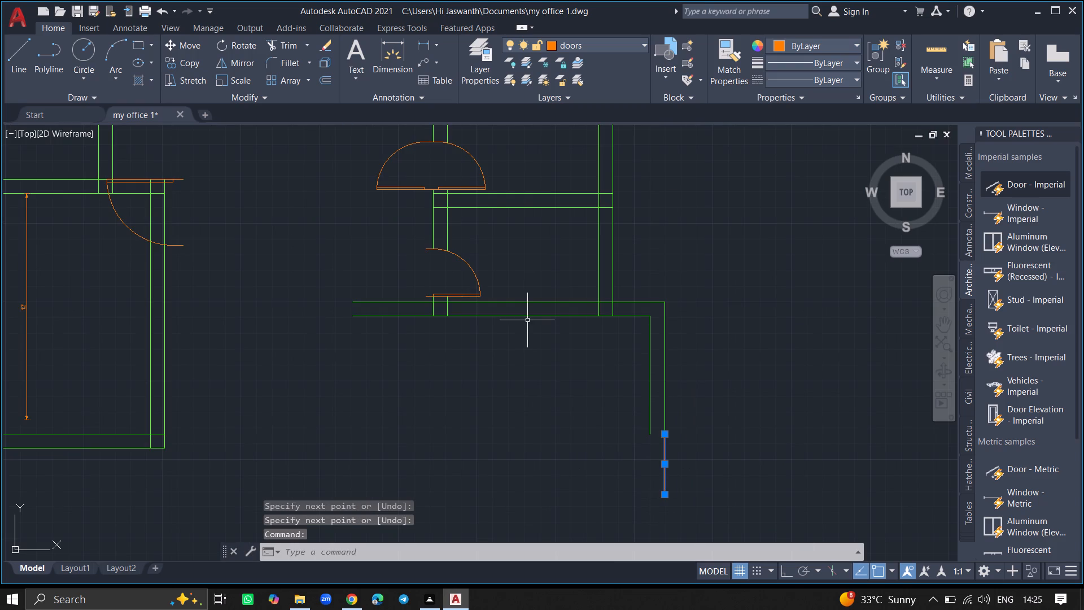
click(574, 43)
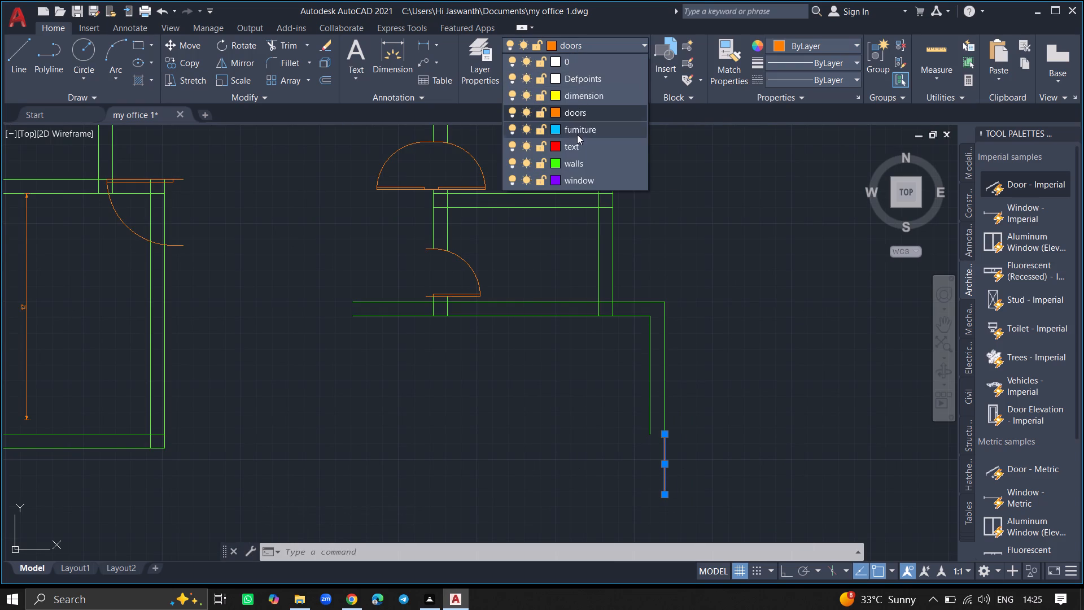
click(576, 163)
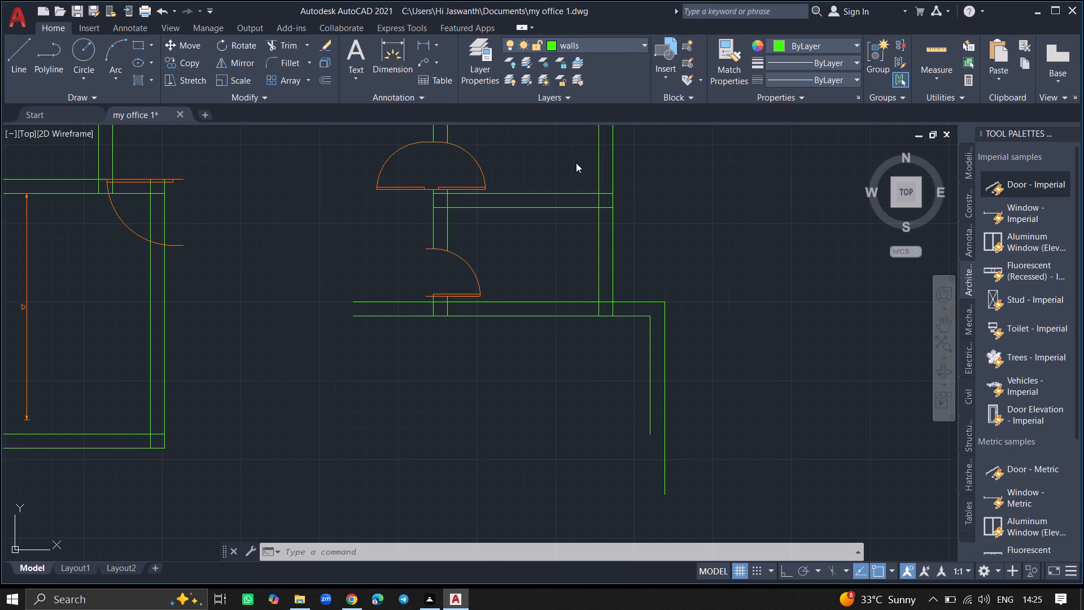
key(Escape)
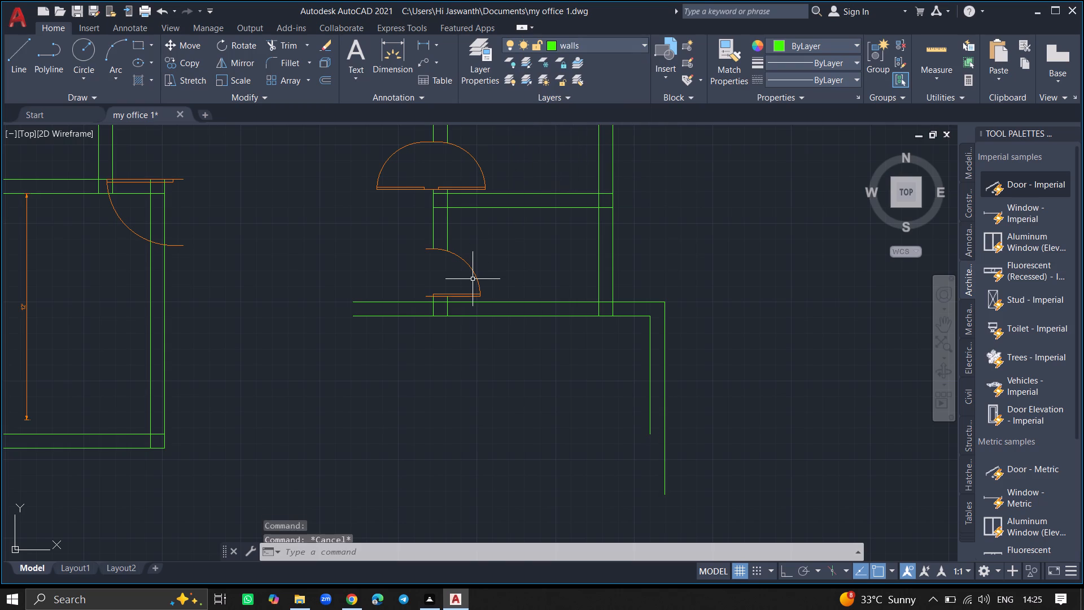
Extend both bottom wall lines of the lower-left room across to the lower-right room's outer right wall line.
text(ex)
key(Return)
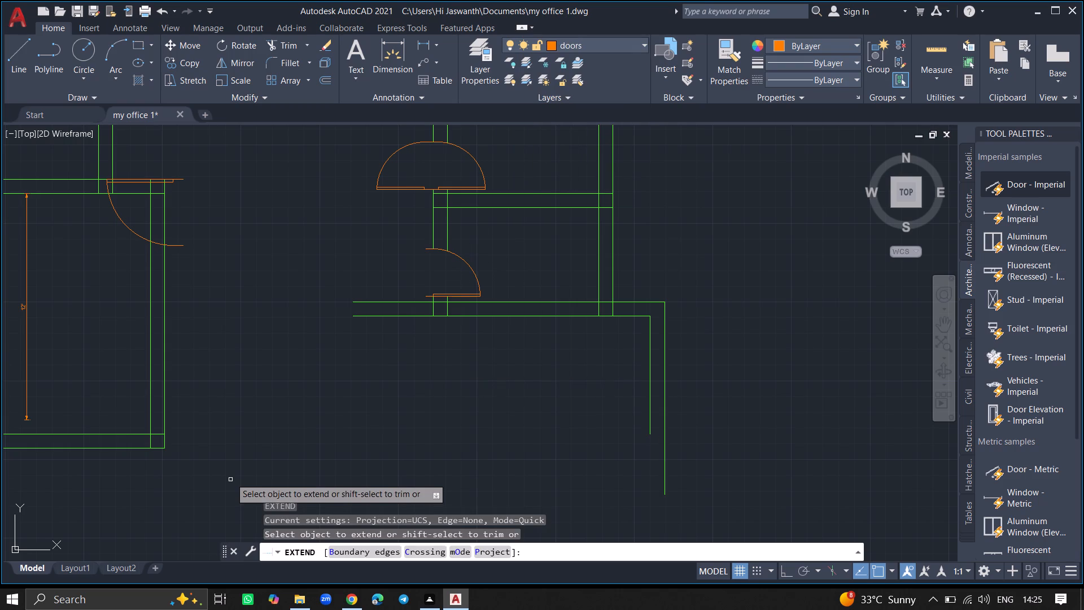
click(155, 448)
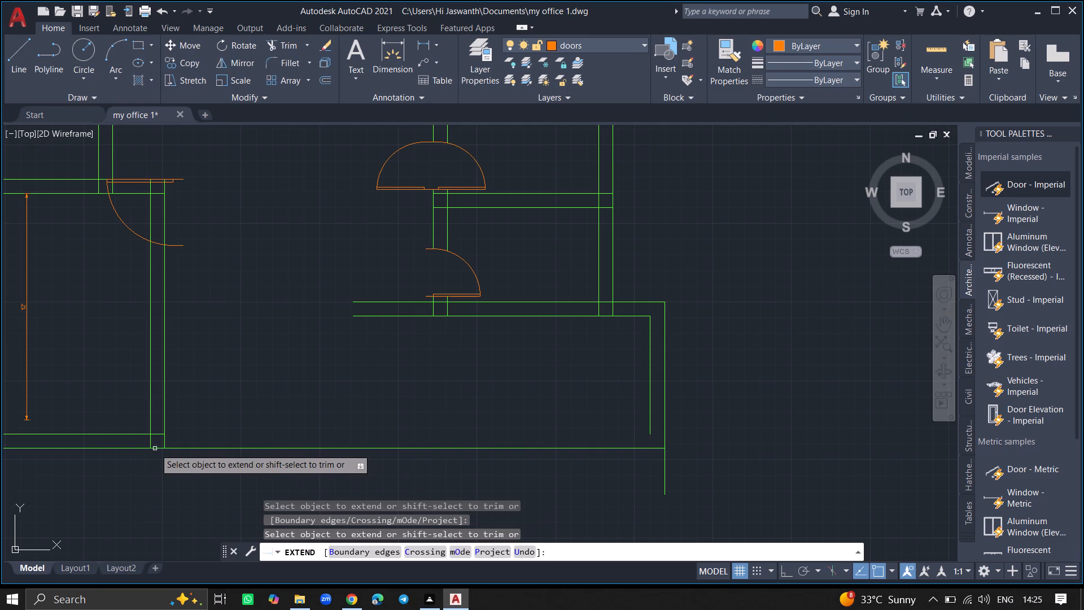
click(155, 433)
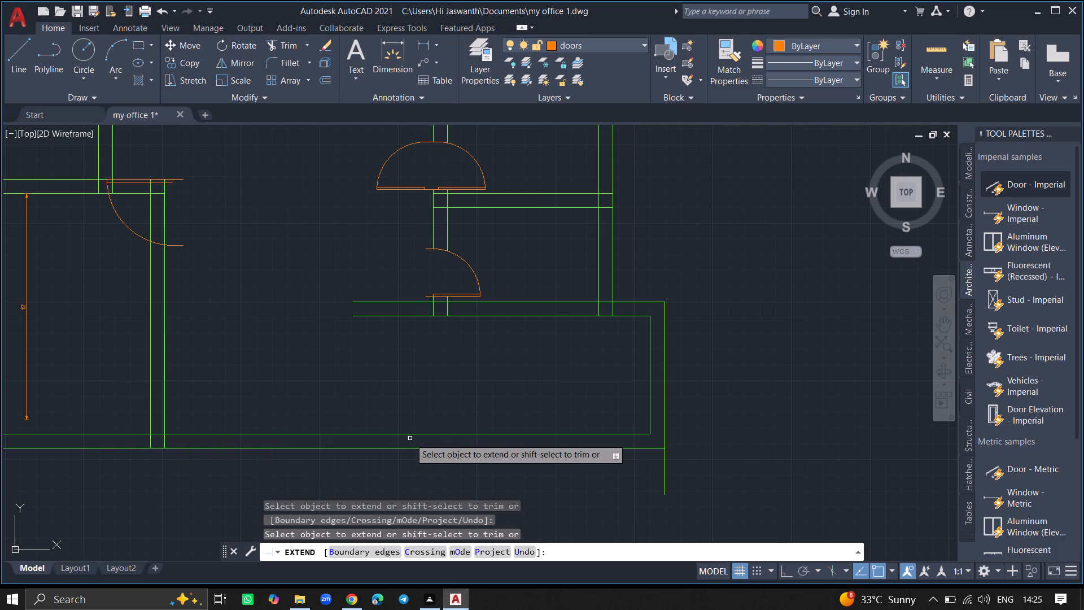
click(477, 435)
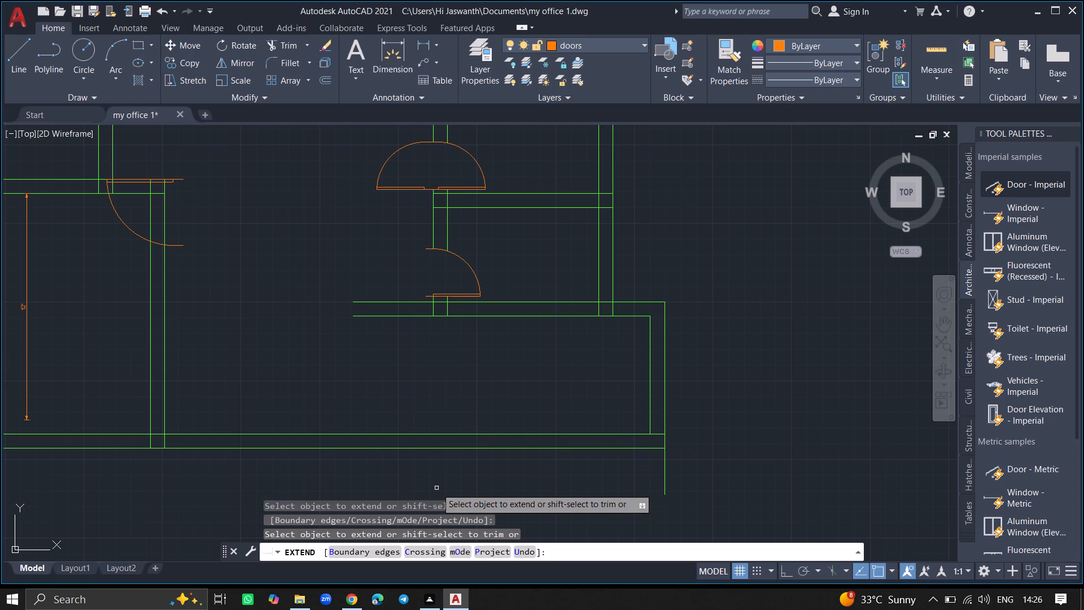
key(Return)
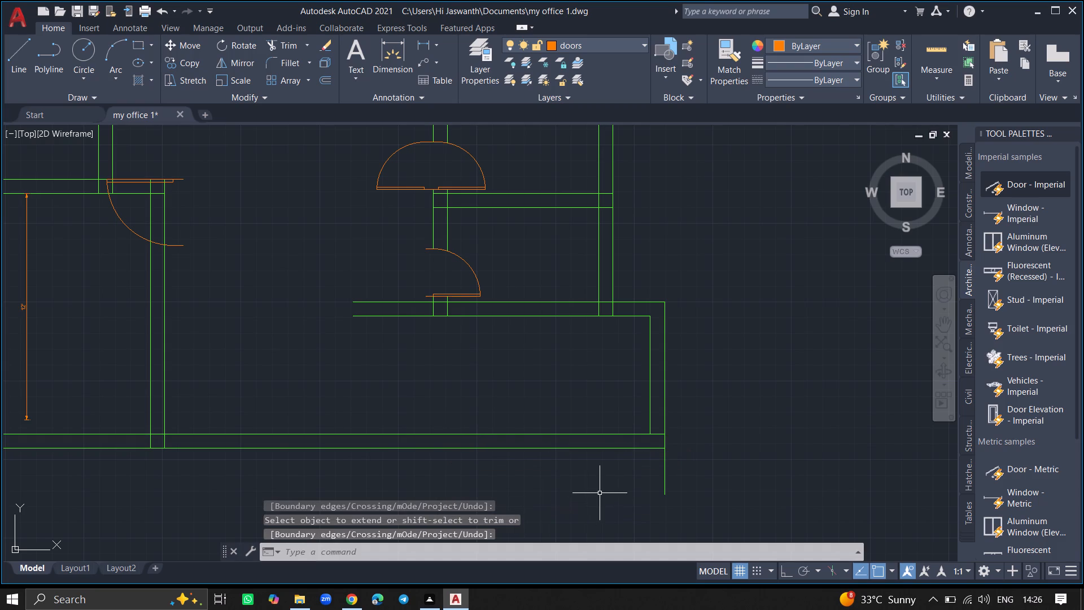
Extend the lower-right room's inner right wall line down to the outer bottom wall line.
text(ex)
key(Return)
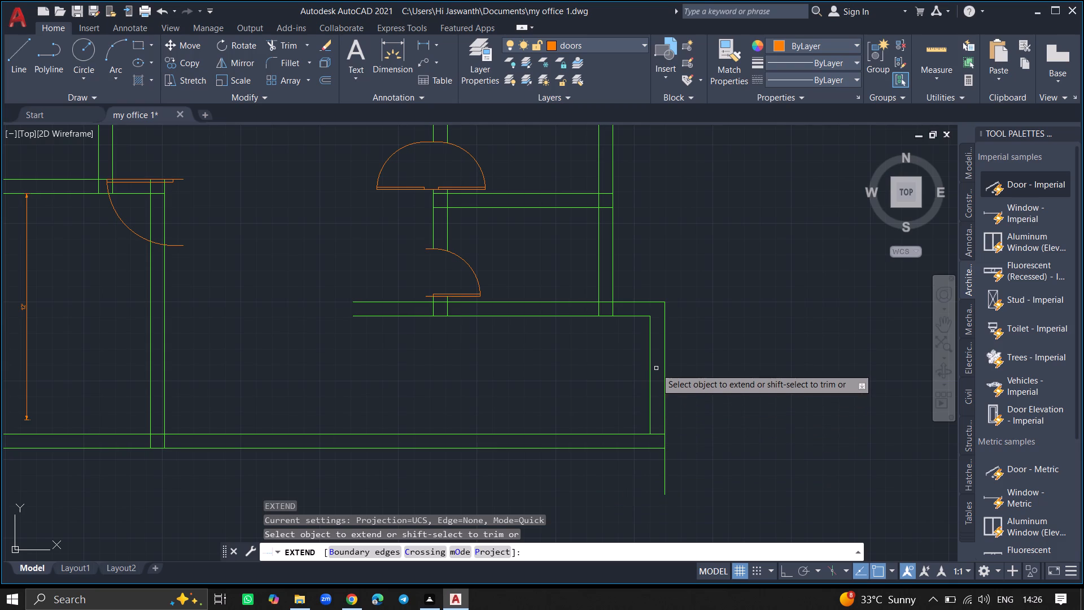
click(650, 430)
key(Return)
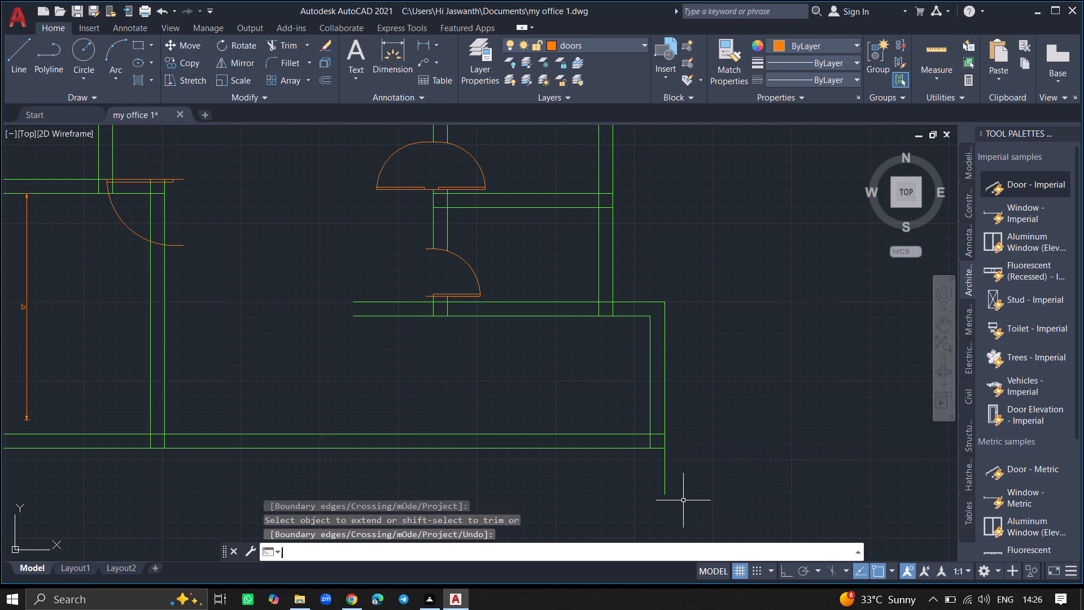
Trim the part of the outer right wall line that projects below the lower-right room's bottom wall.
text(tr)
key(Return)
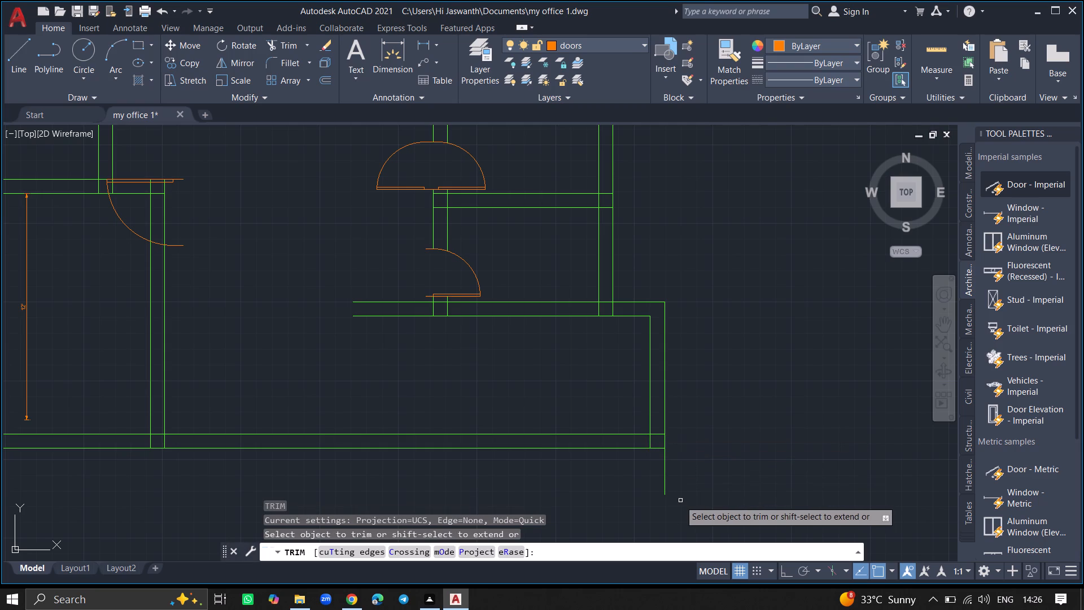
click(665, 488)
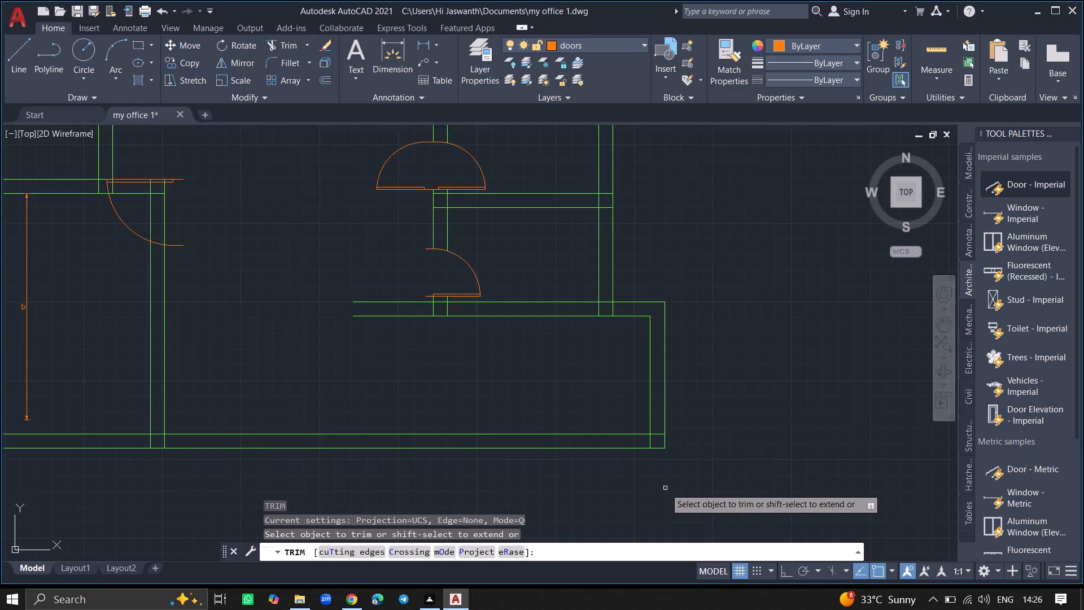
key(Return)
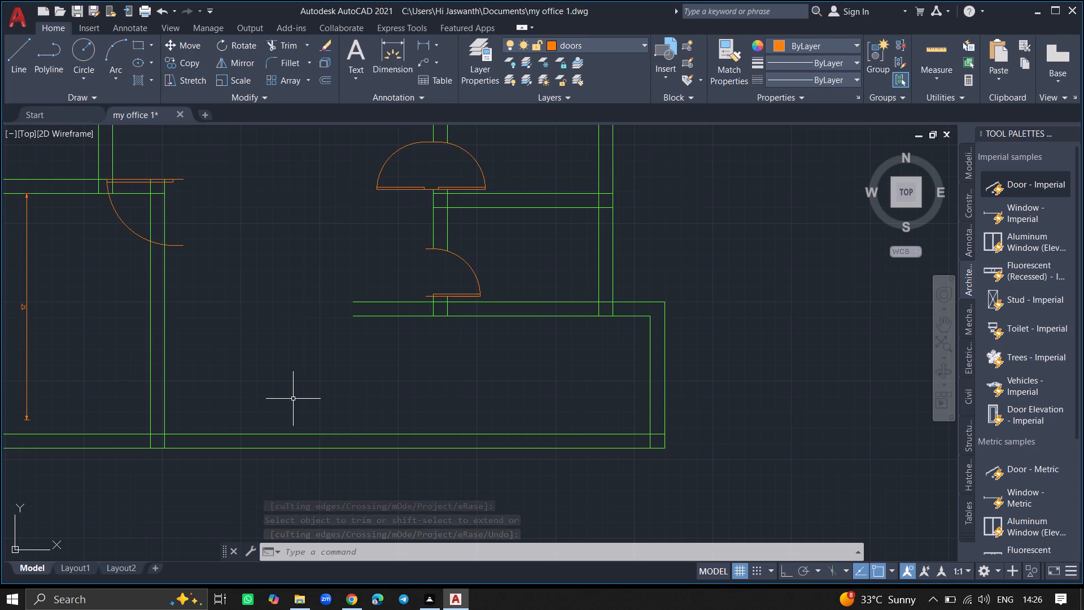
Offset the lower-left room's outer right wall line 10' to the right to form the lower middle room's opposite wall line.
text(off)
key(Return)
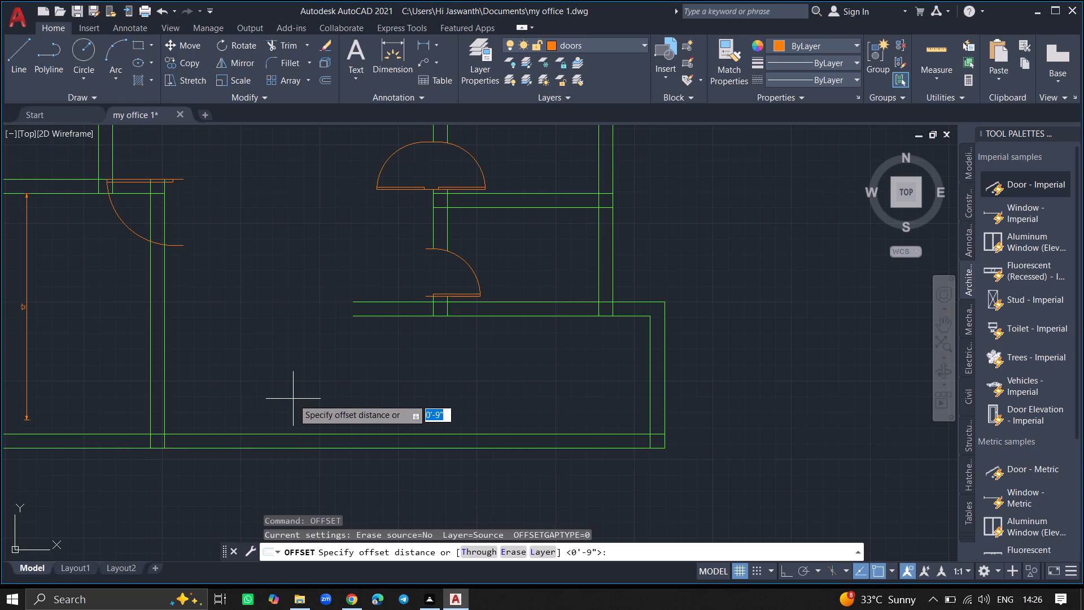
text(10)
key(apostrophe)
key(Return)
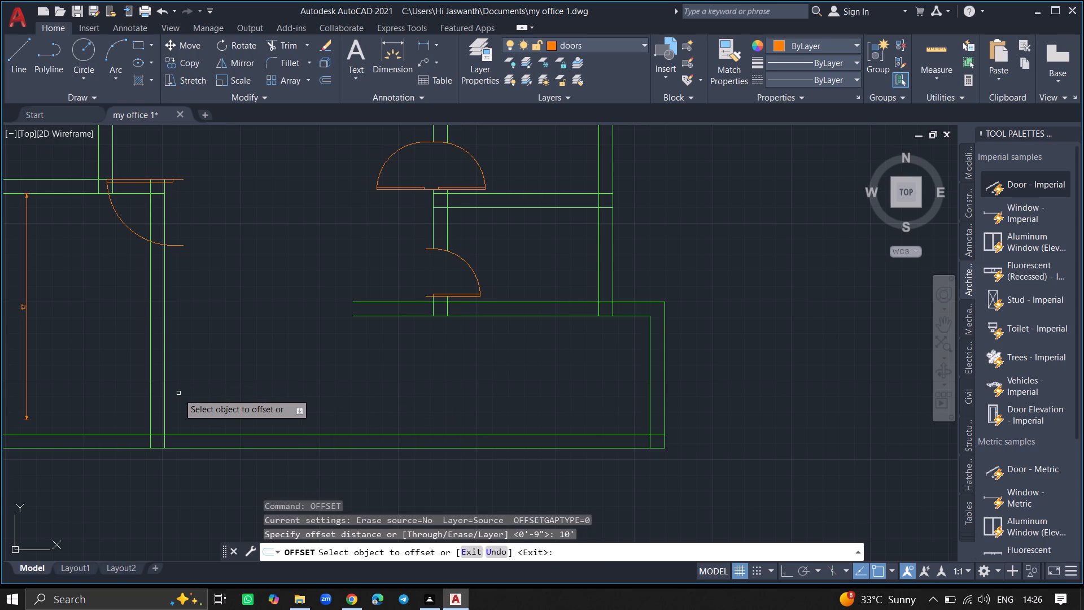
drag(164, 392, 191, 395)
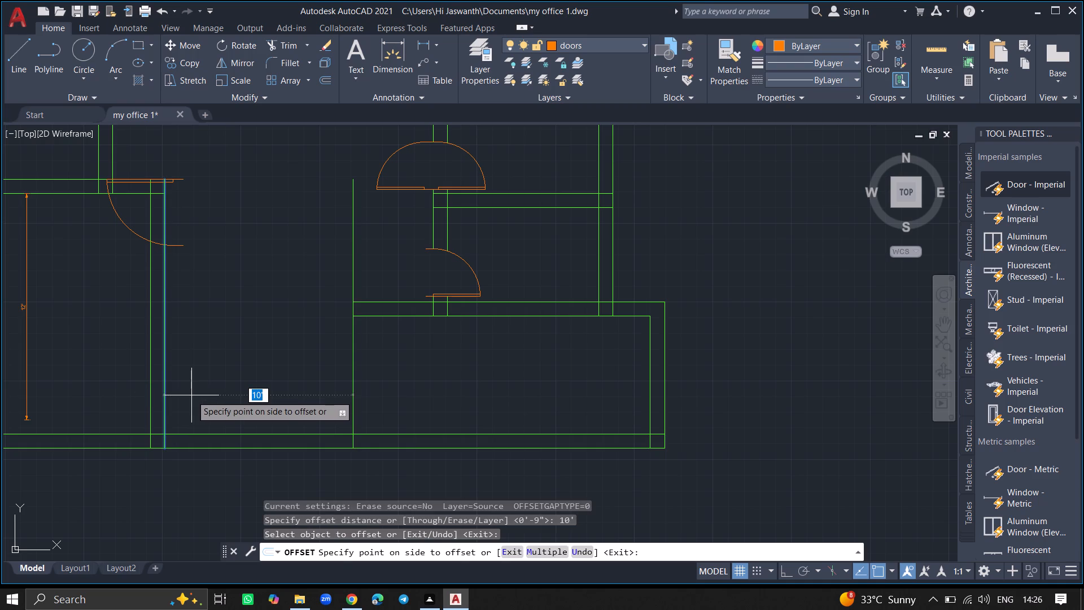
click(191, 395)
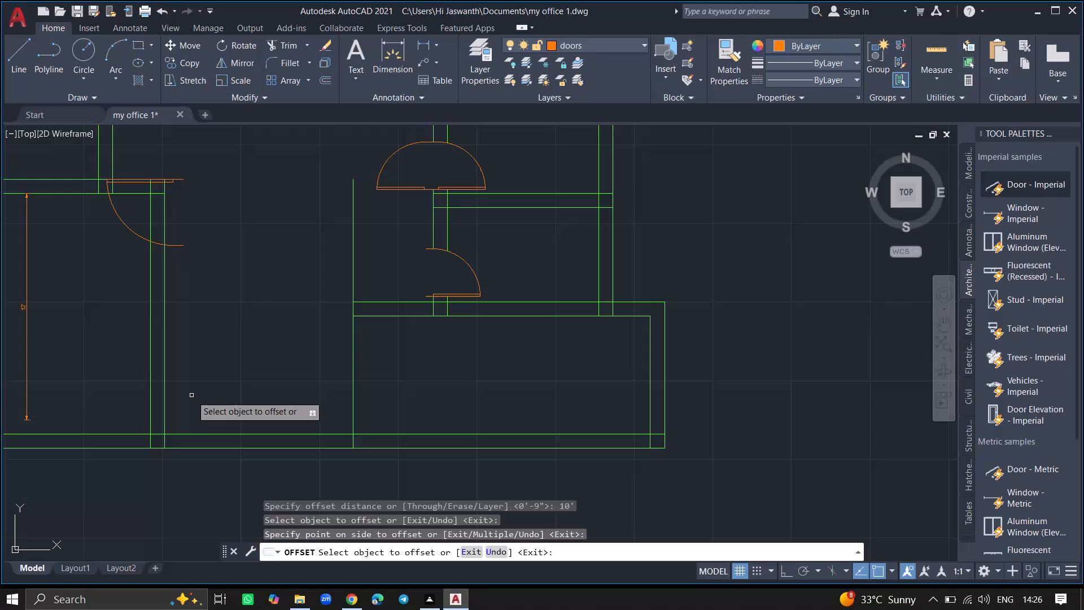
key(Return)
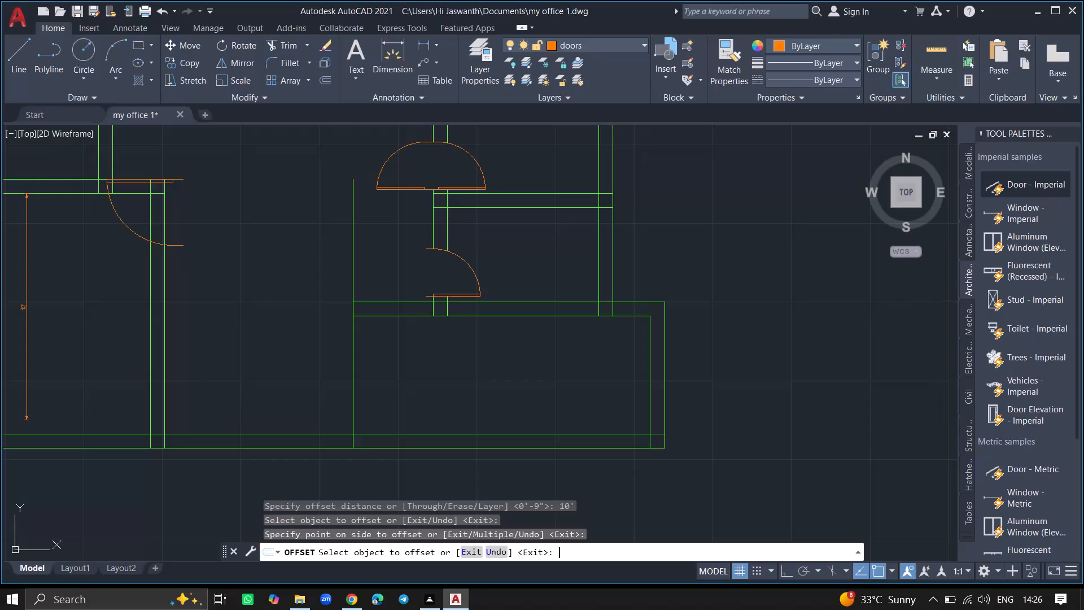
Check the clear width between the lower-left room's outer right wall line and the offset line using a temporary linear dimension.
text(diml)
key(Return)
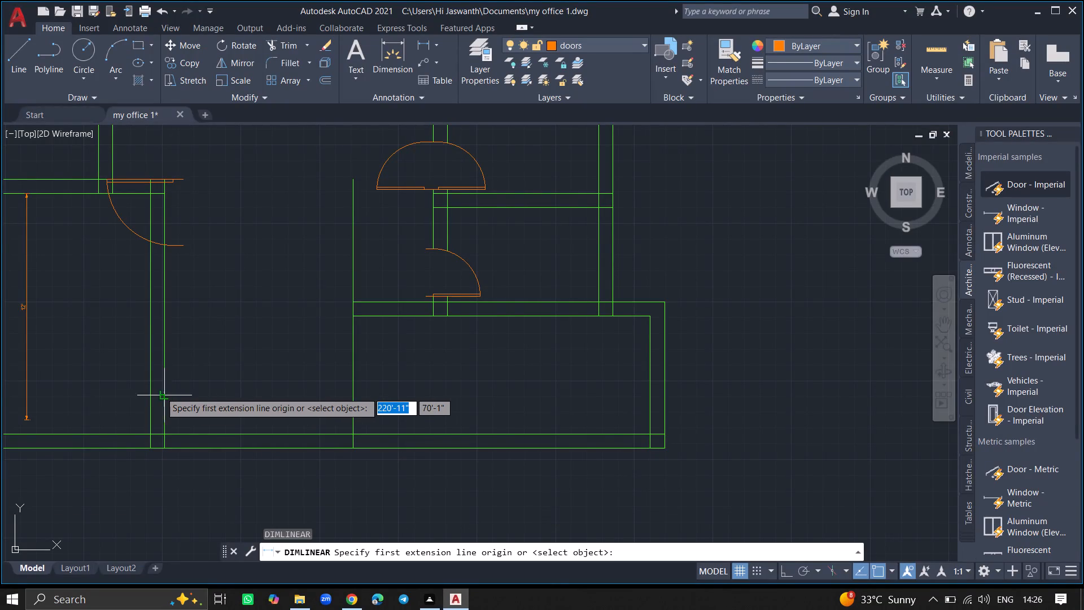
click(164, 392)
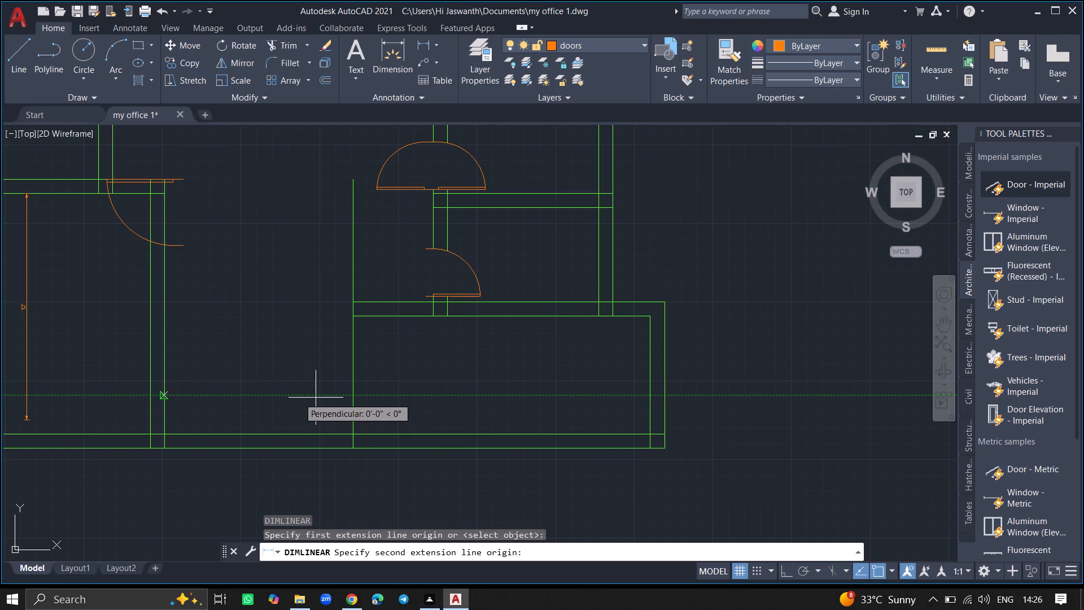
click(349, 394)
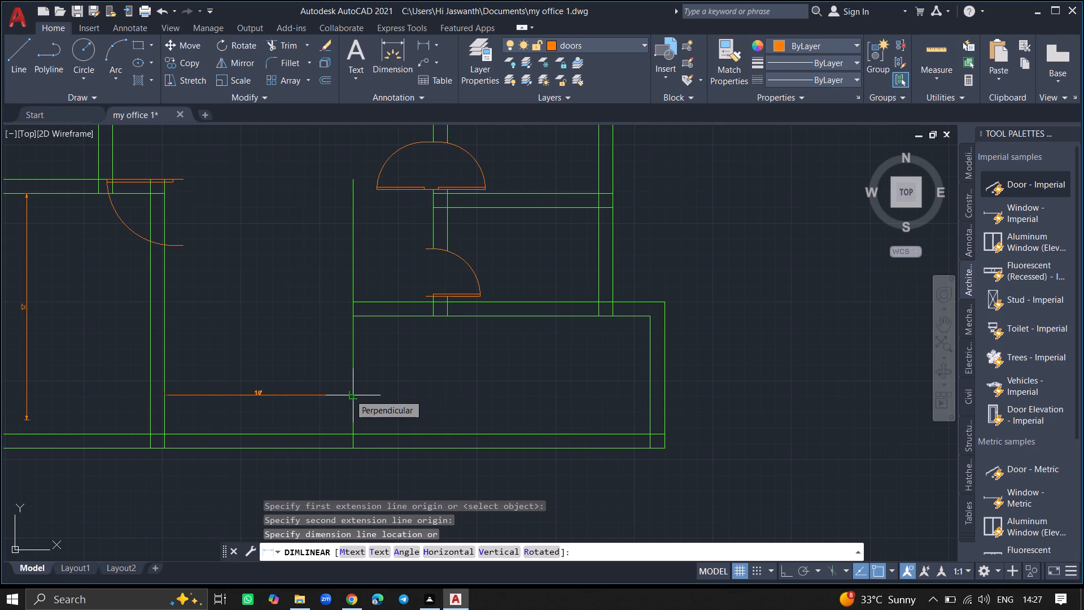
key(Escape)
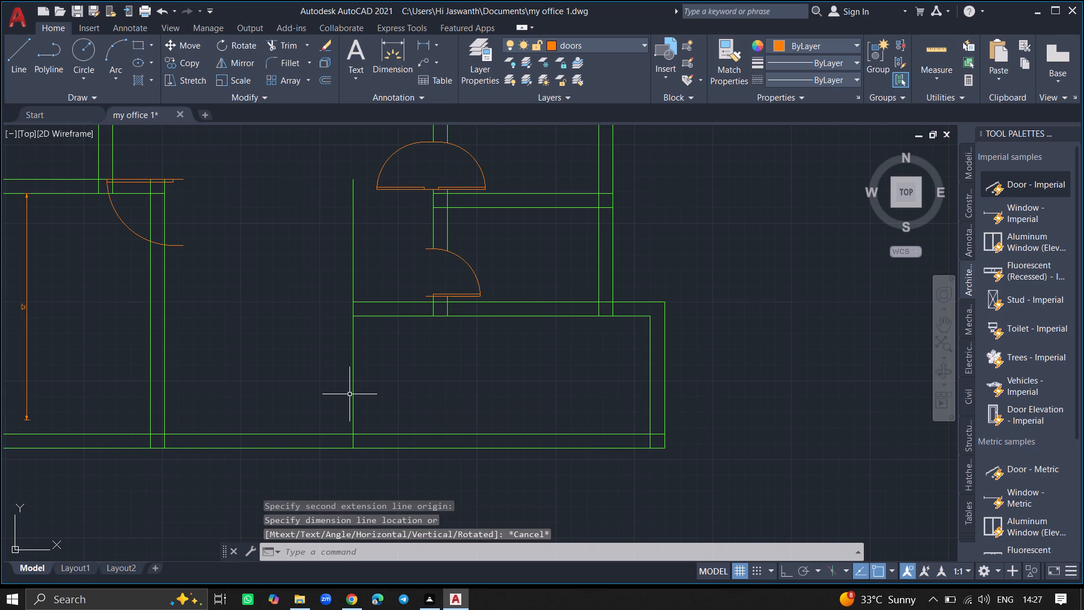
Offset the lower middle room's right wall line 9" to the right to give the dividing wall its thickness.
text(off)
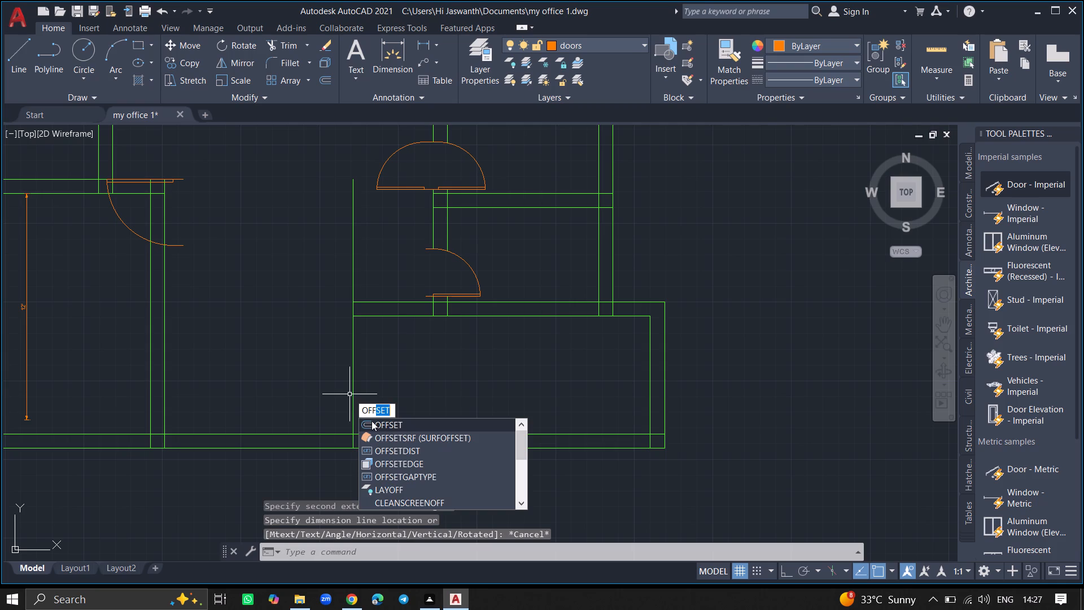
click(371, 421)
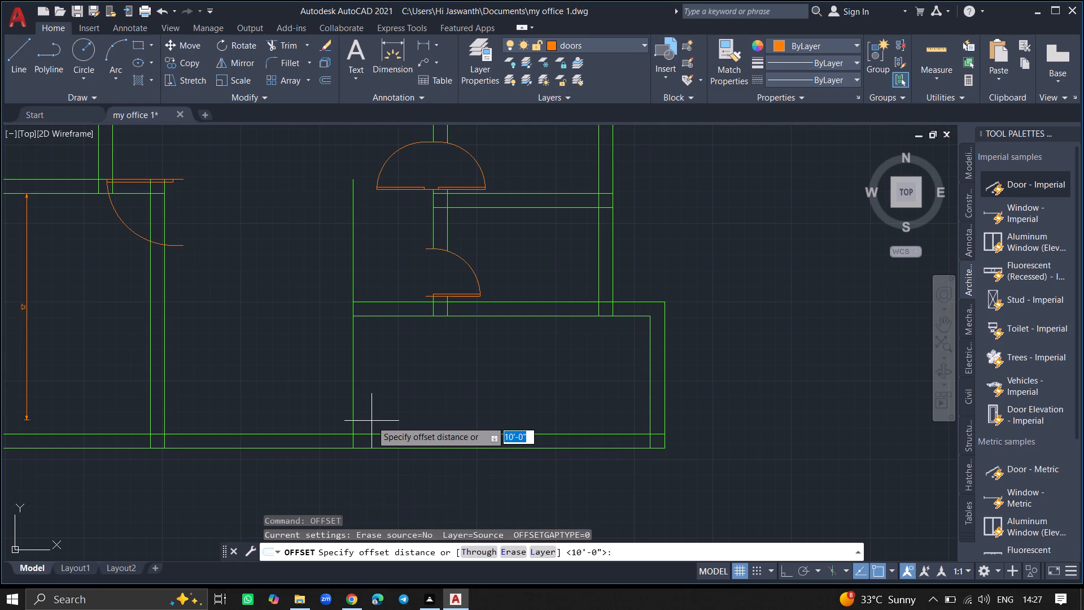
key(9)
key(shift+quotedbl)
key(Return)
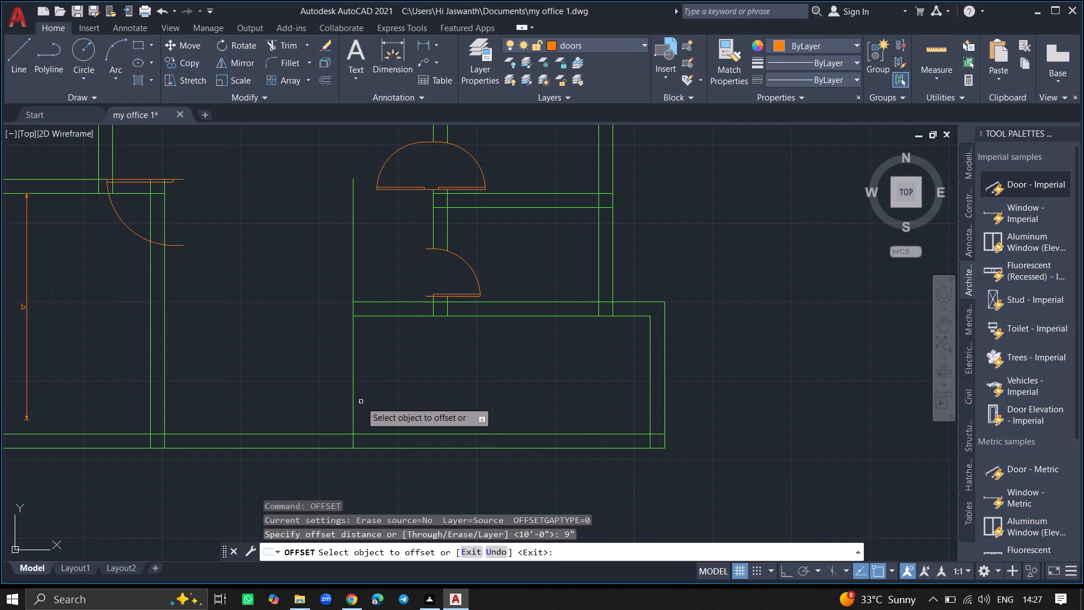
drag(355, 396, 395, 394)
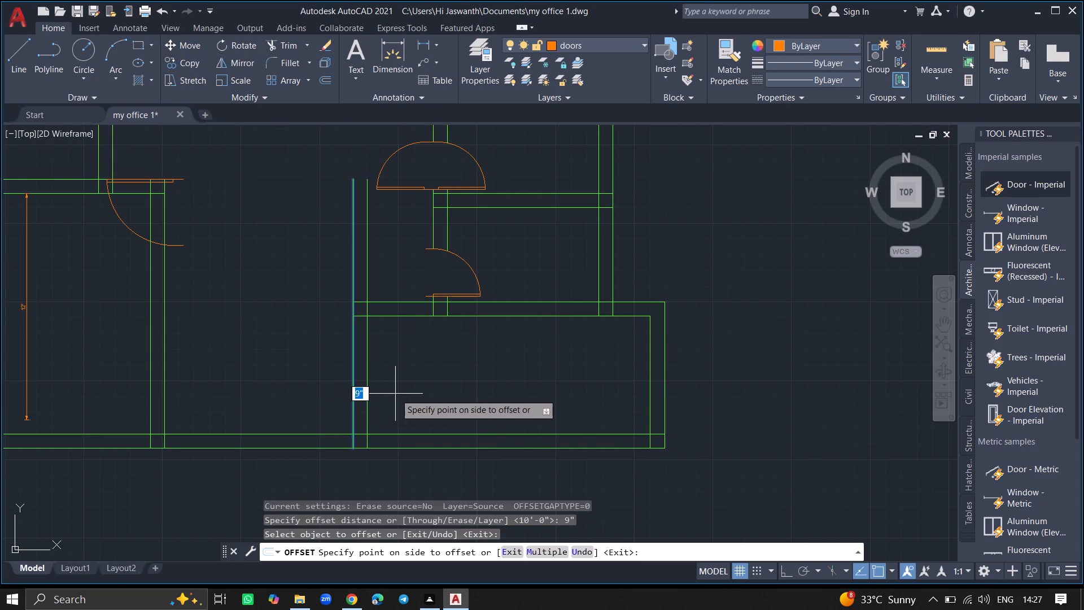
click(395, 394)
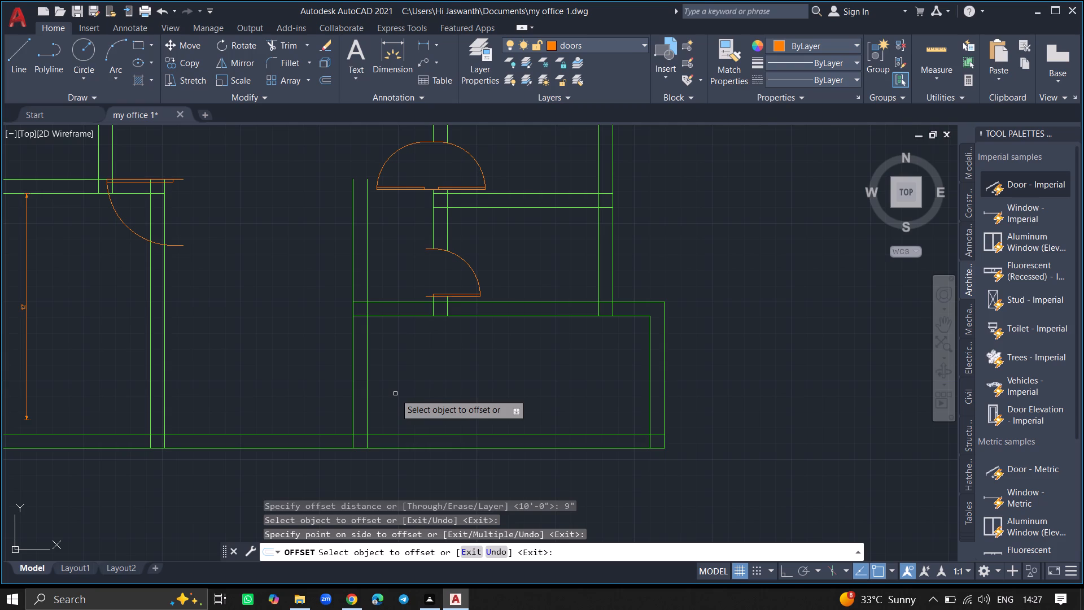
key(Return)
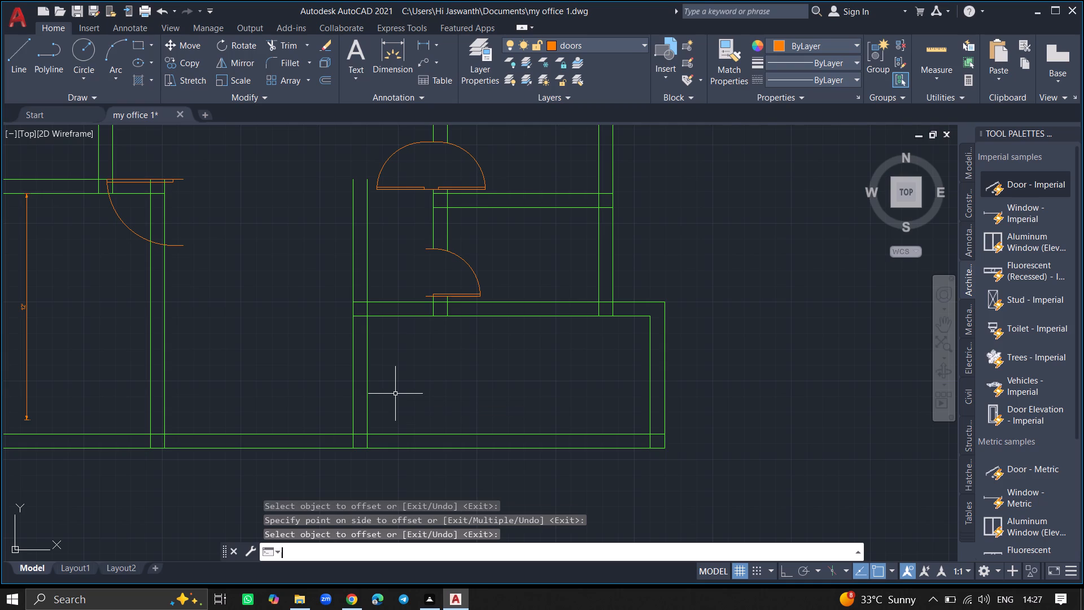
Offset the bottom wall's inner line 8'11" upward to form the lower middle room's top wall line.
ctrl+scroll(395, 394, down, 3)
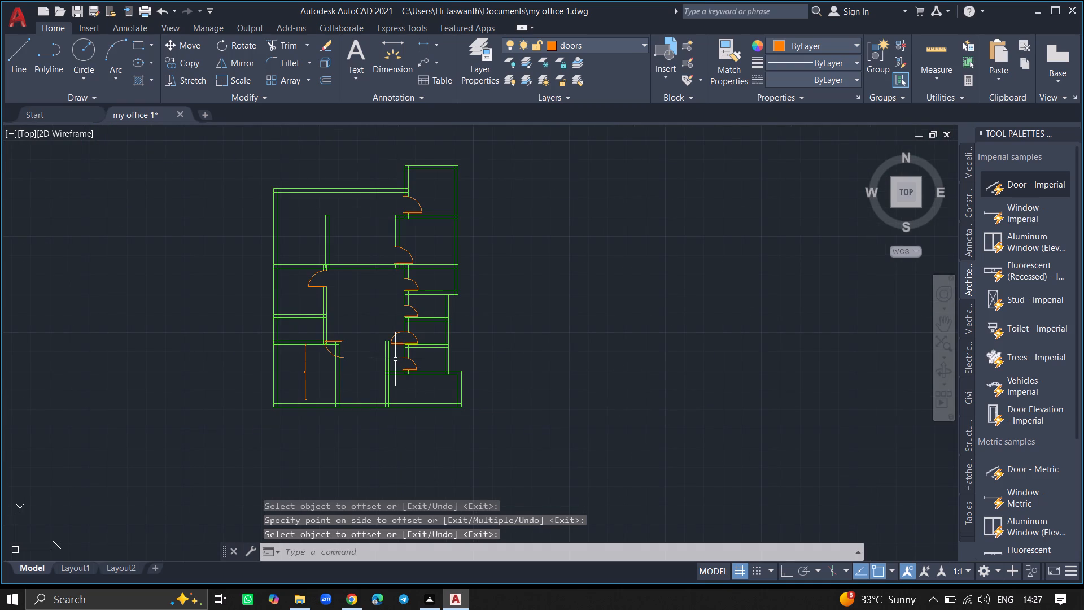
ctrl+scroll(395, 359, up, 2)
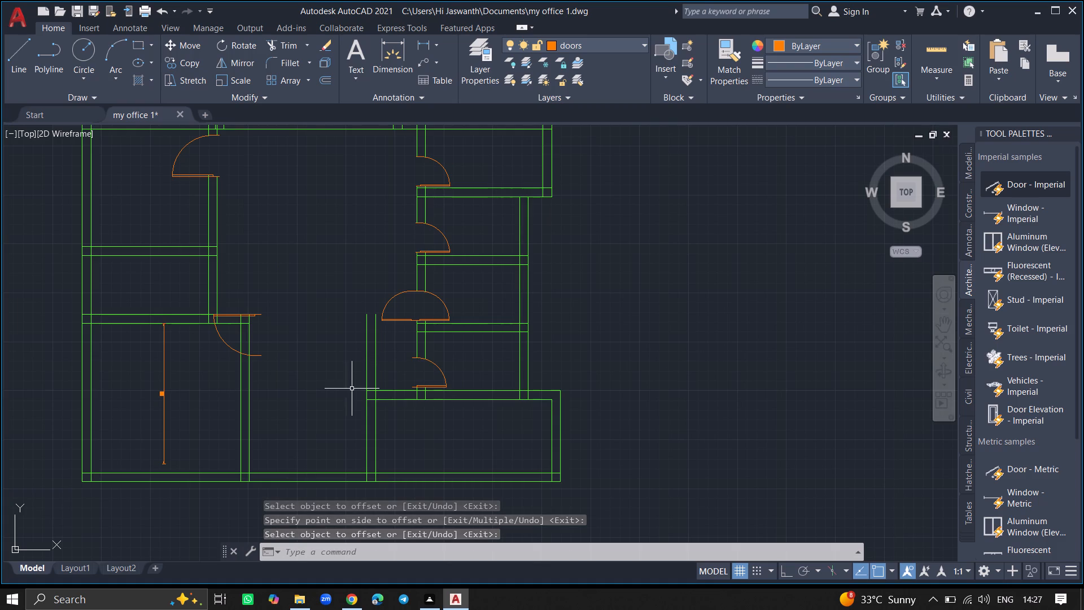
text(off)
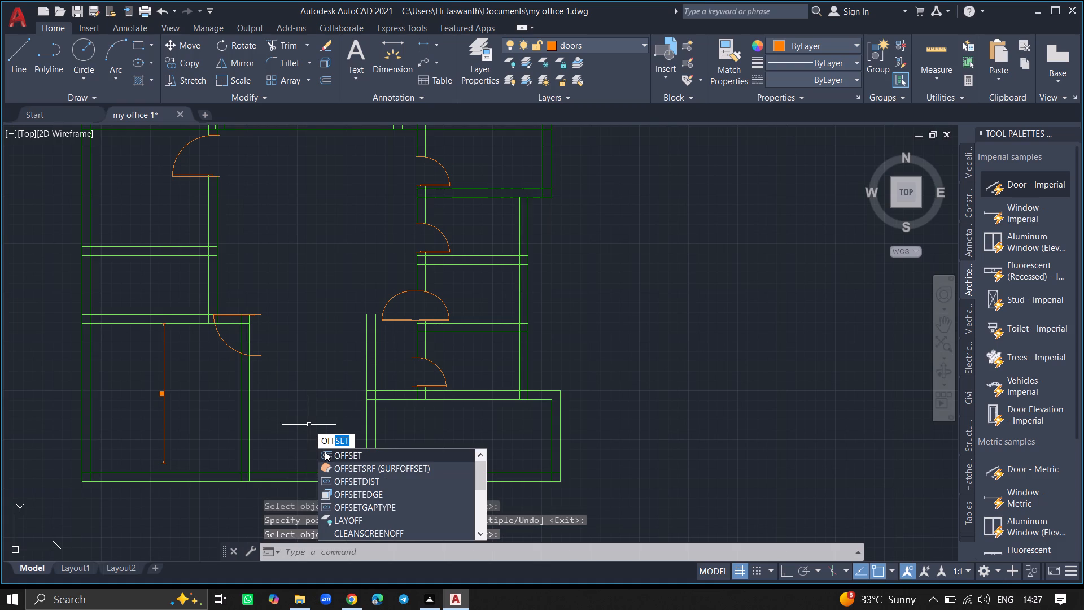
click(325, 452)
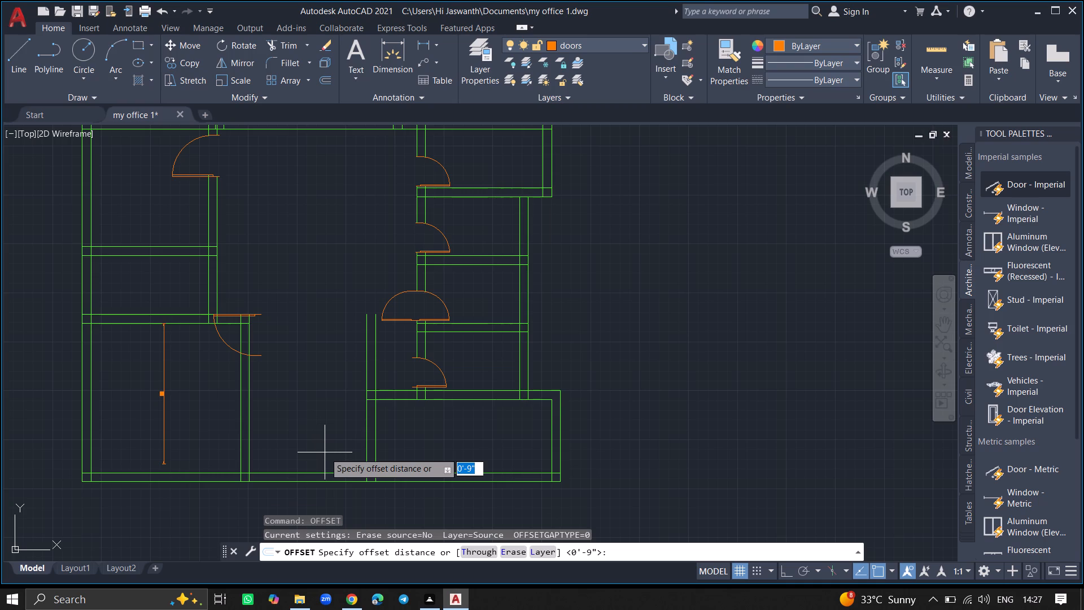
text(8'11)
key(shift+quotedbl)
key(Return)
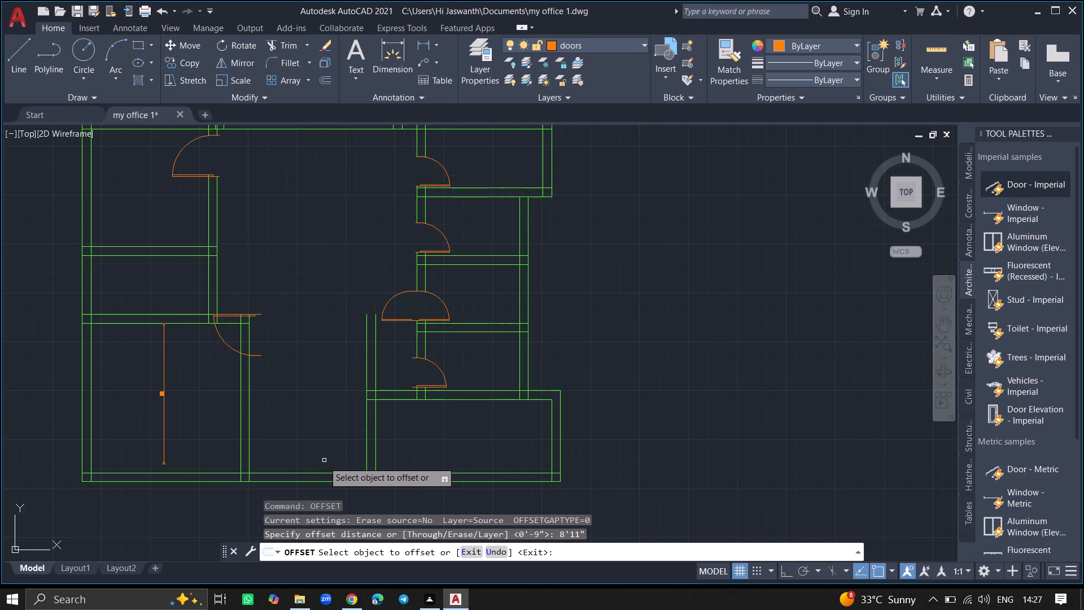
click(322, 474)
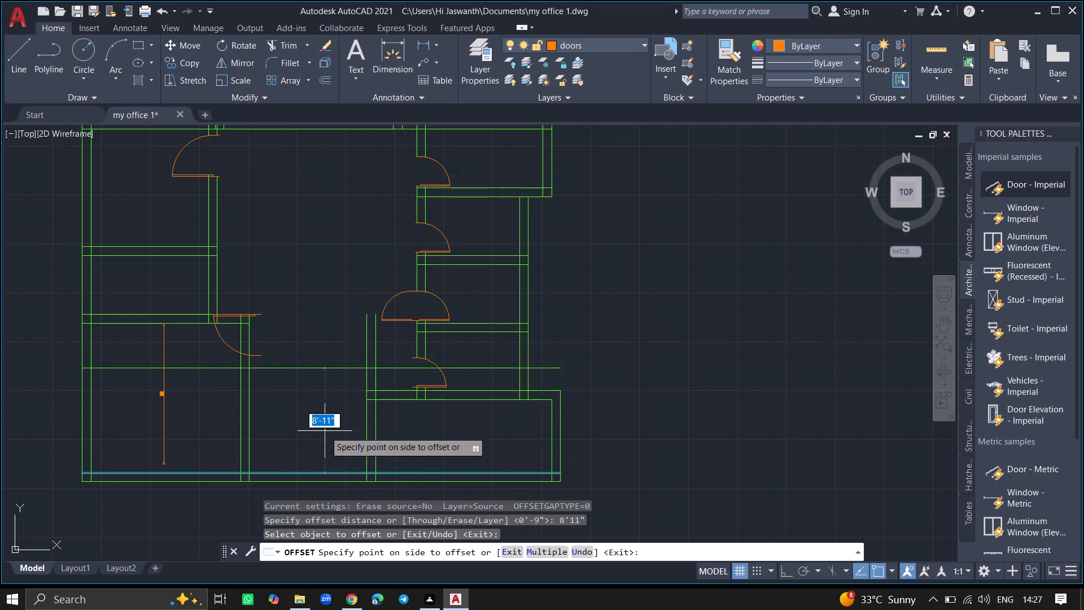
click(325, 430)
key(Return)
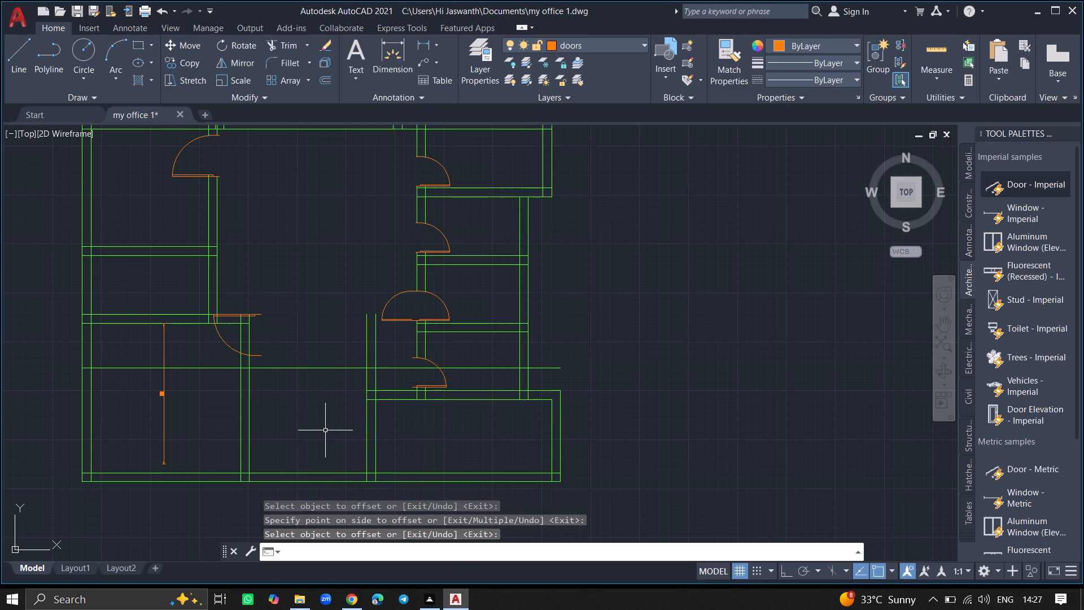
Offset the lower middle room's new top wall line 9" upward to give the wall its thickness.
ctrl+scroll(312, 345, up, 1)
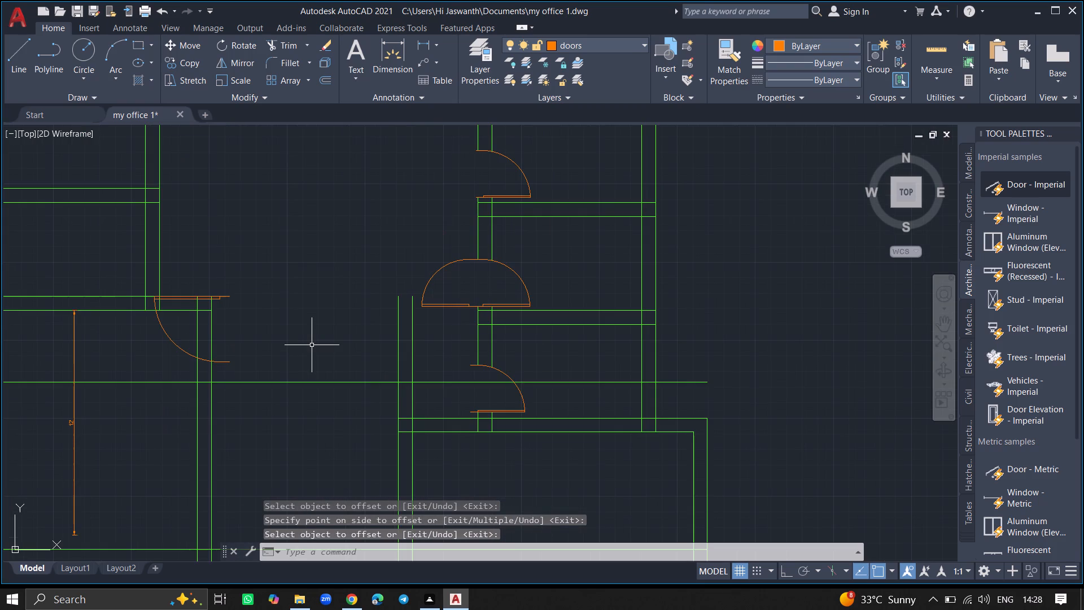
text(off)
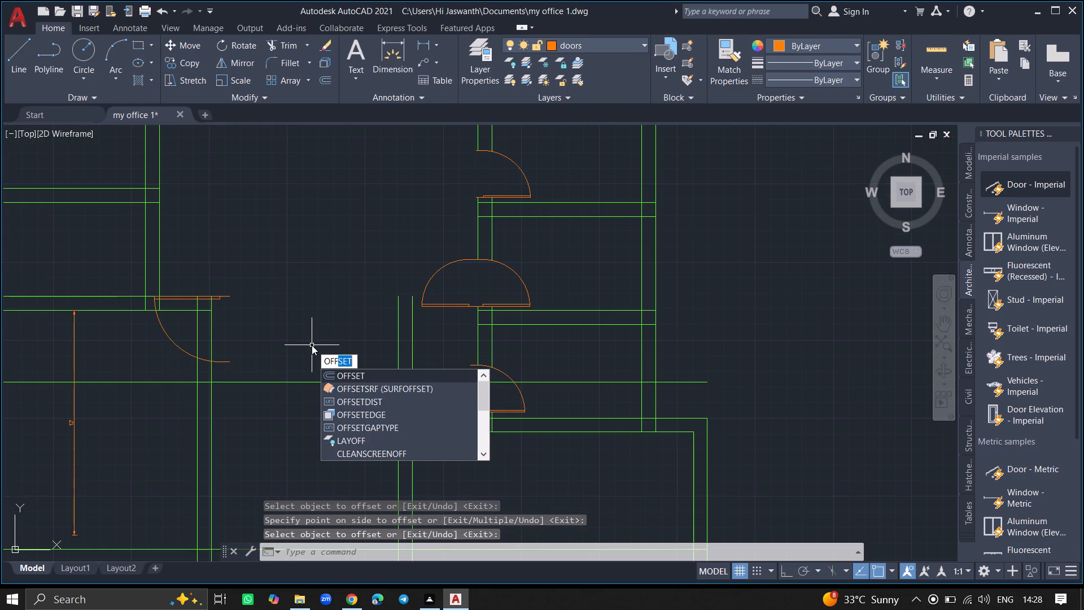
click(324, 369)
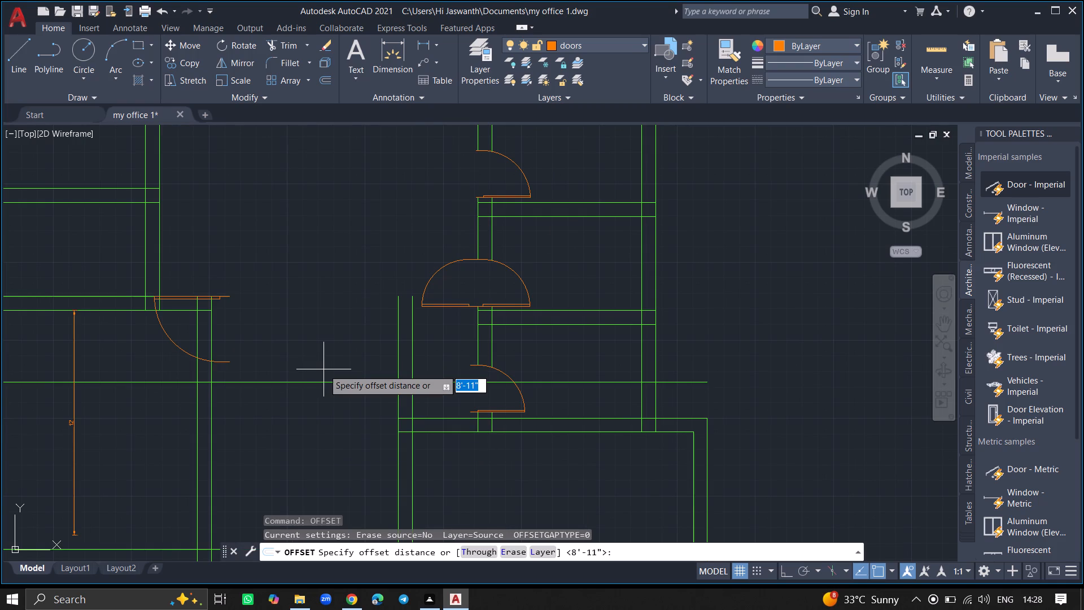
key(9)
key(shift+quotedbl)
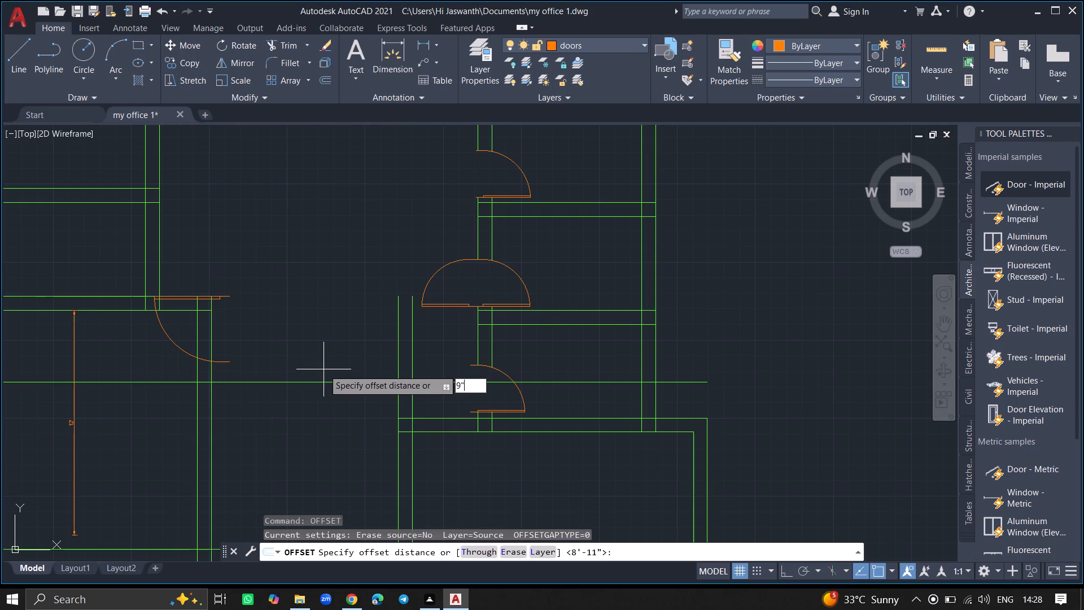
key(Return)
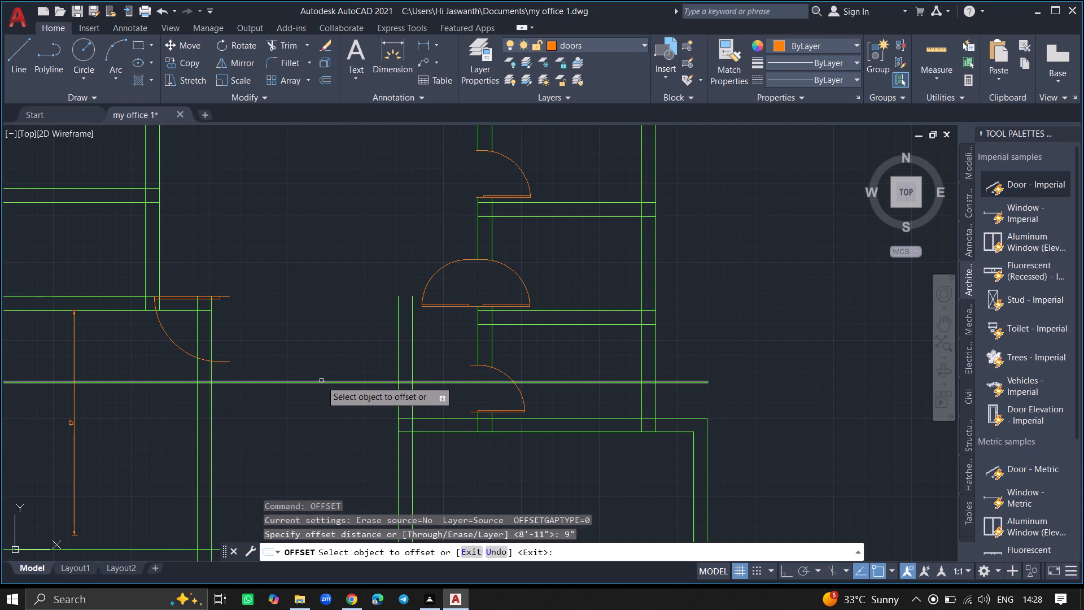
drag(321, 381, 326, 368)
click(326, 368)
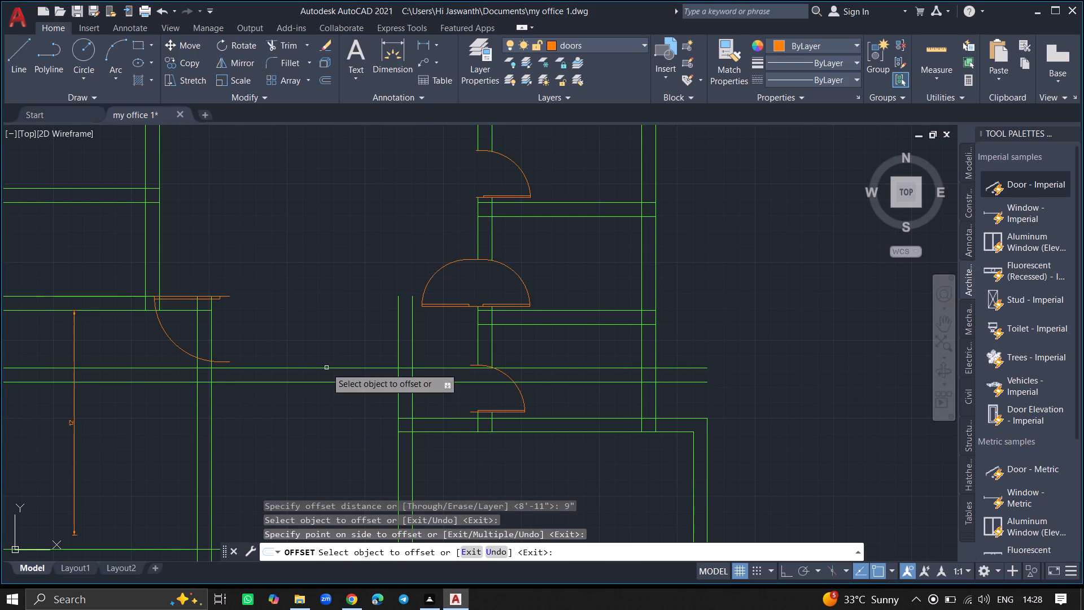
key(Return)
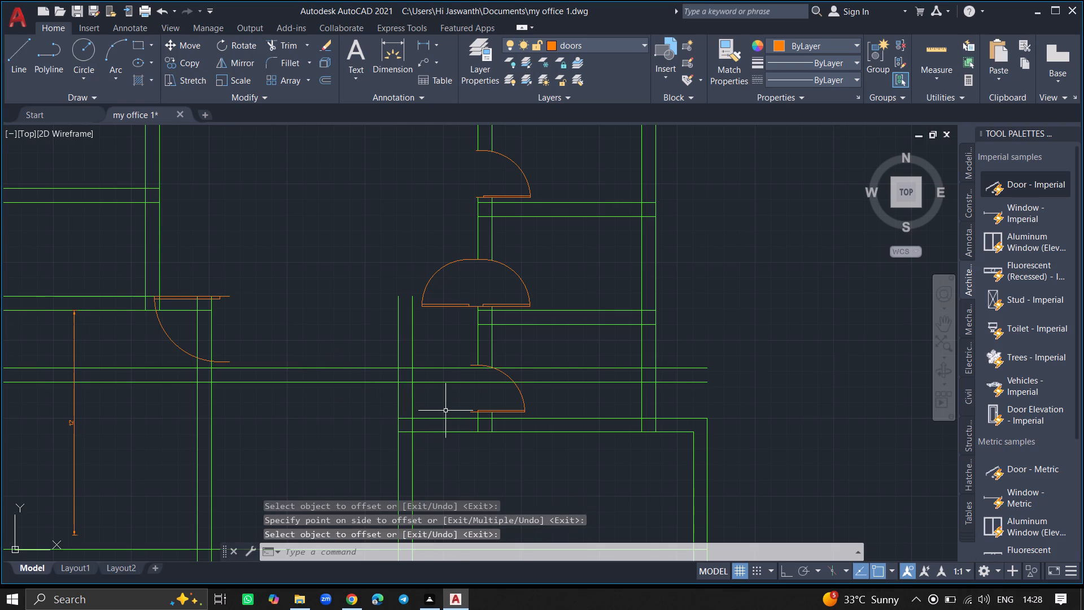
Trim both lines of the lower middle room's top wall everywhere to the right of the new dividing wall.
text(trim)
key(Return)
click(446, 381)
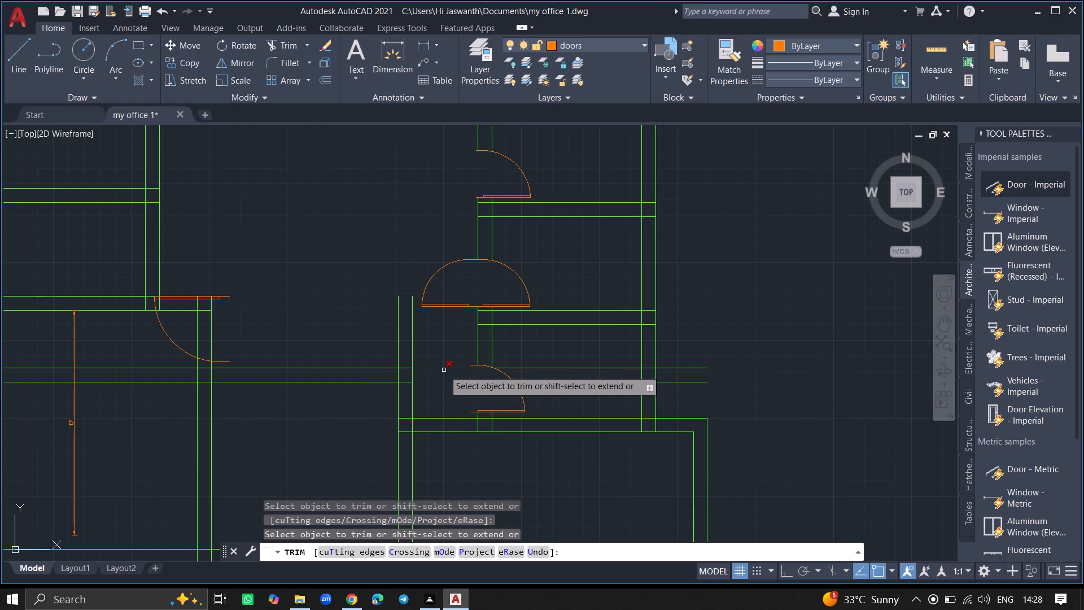
click(444, 369)
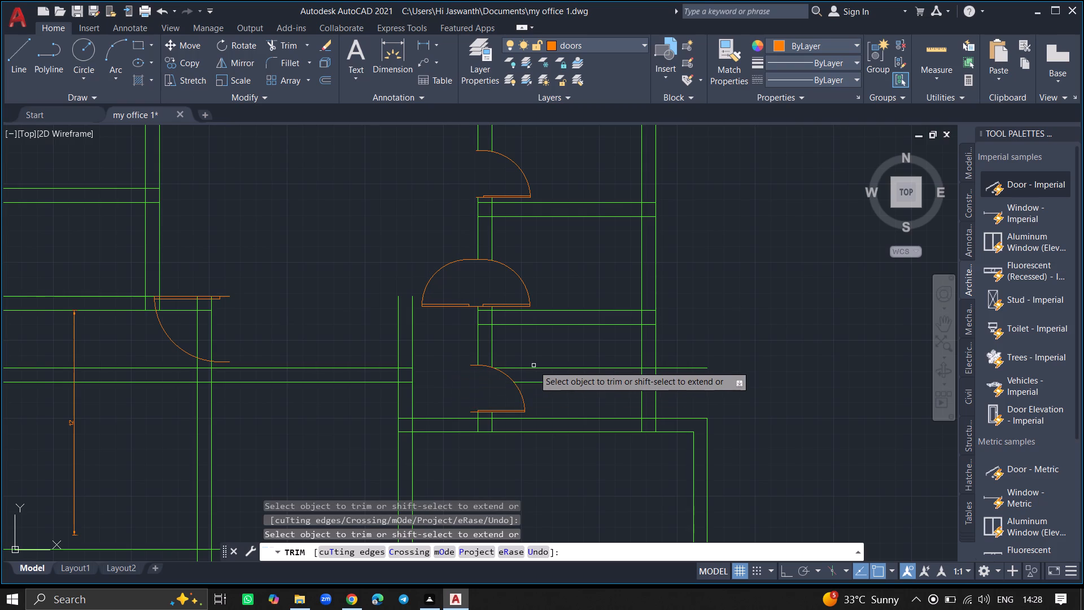
click(534, 367)
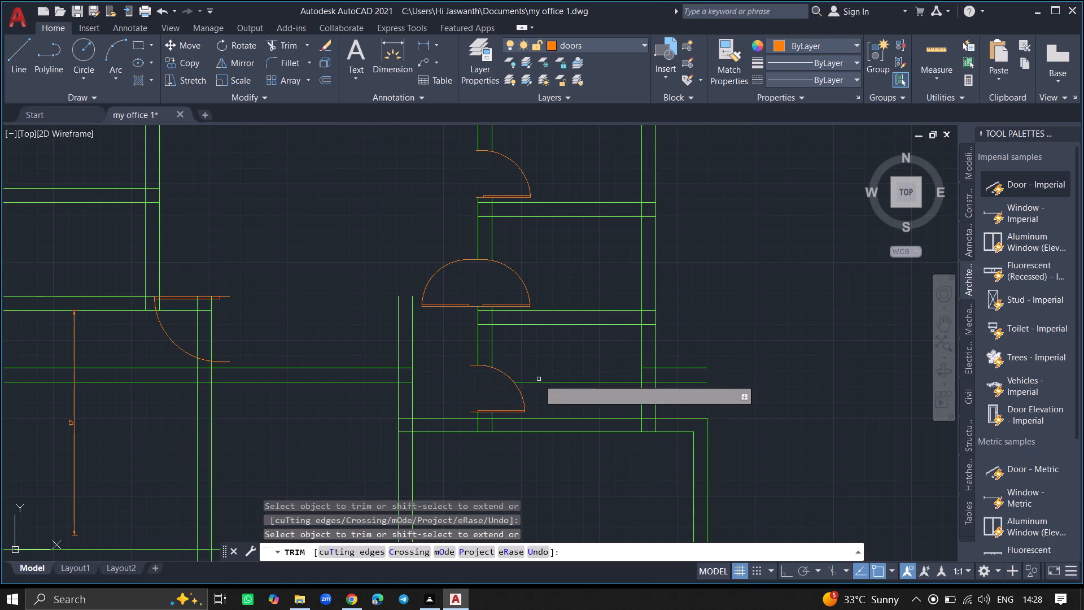
click(540, 384)
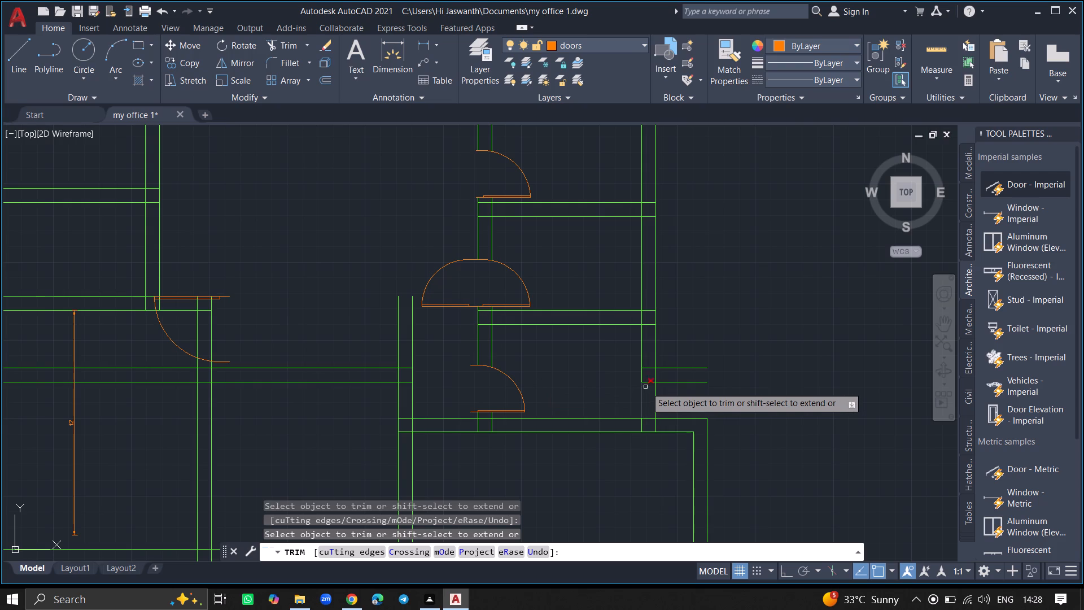
click(646, 382)
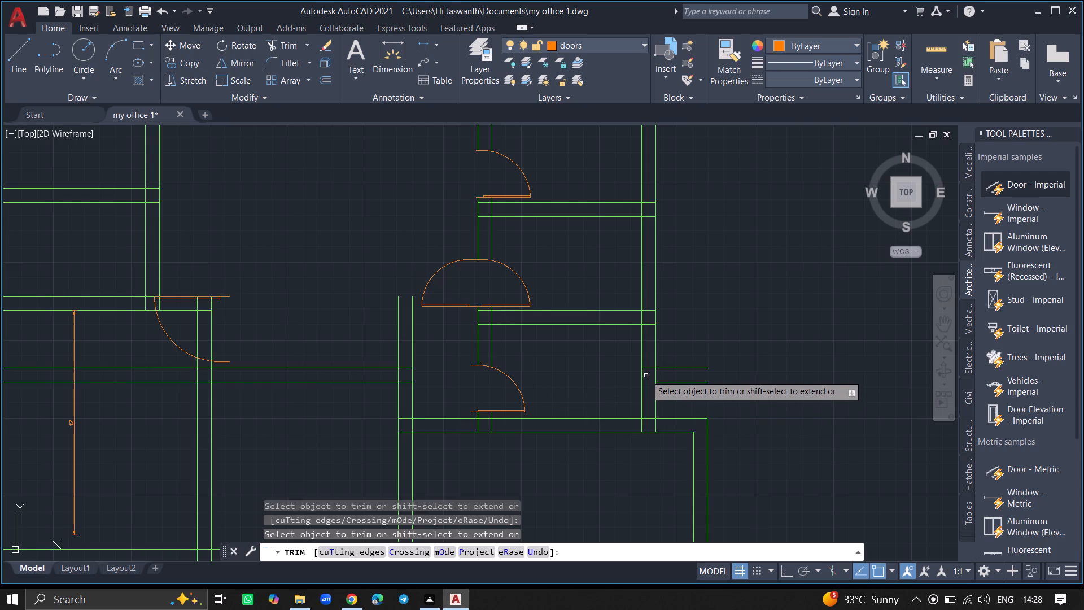
click(645, 369)
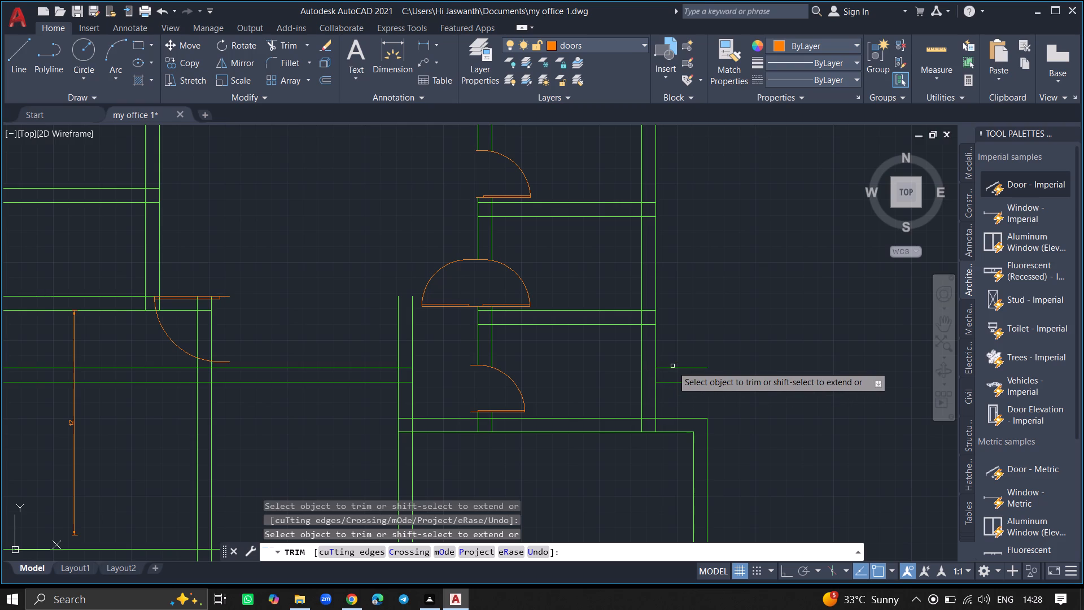
click(672, 366)
click(672, 388)
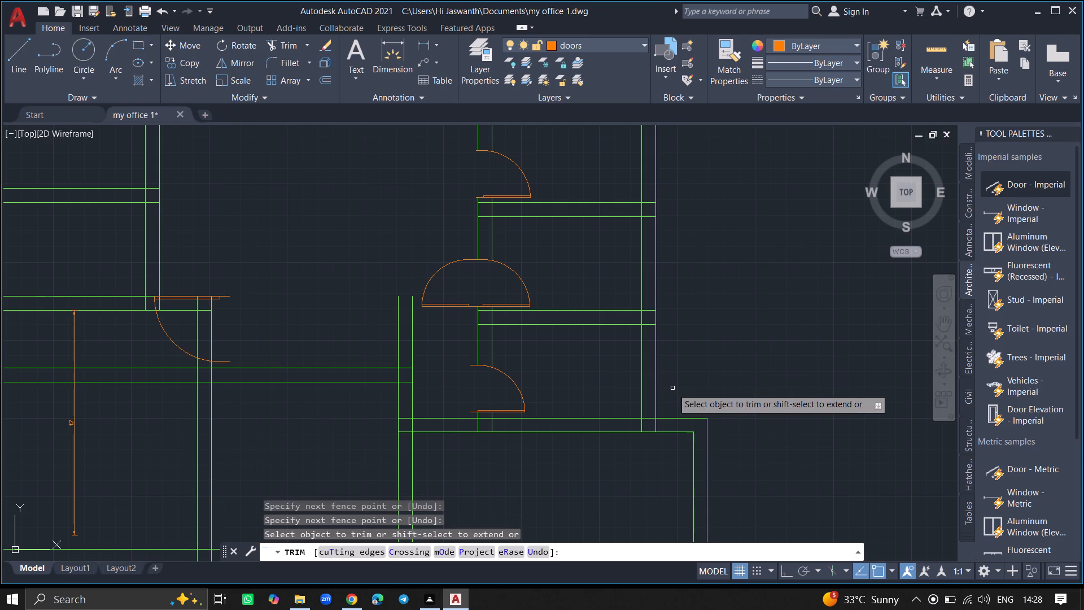
Trim both lines of the new dividing wall where they project above the lower middle room's top wall.
ctrl+scroll(727, 376, down, 3)
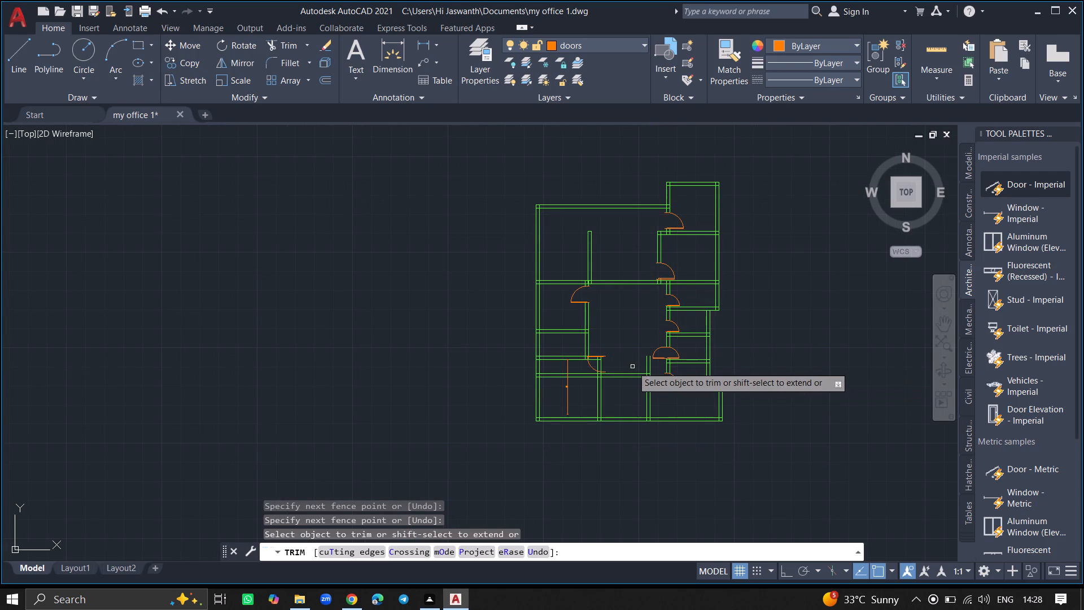
ctrl+scroll(633, 368, up, 3)
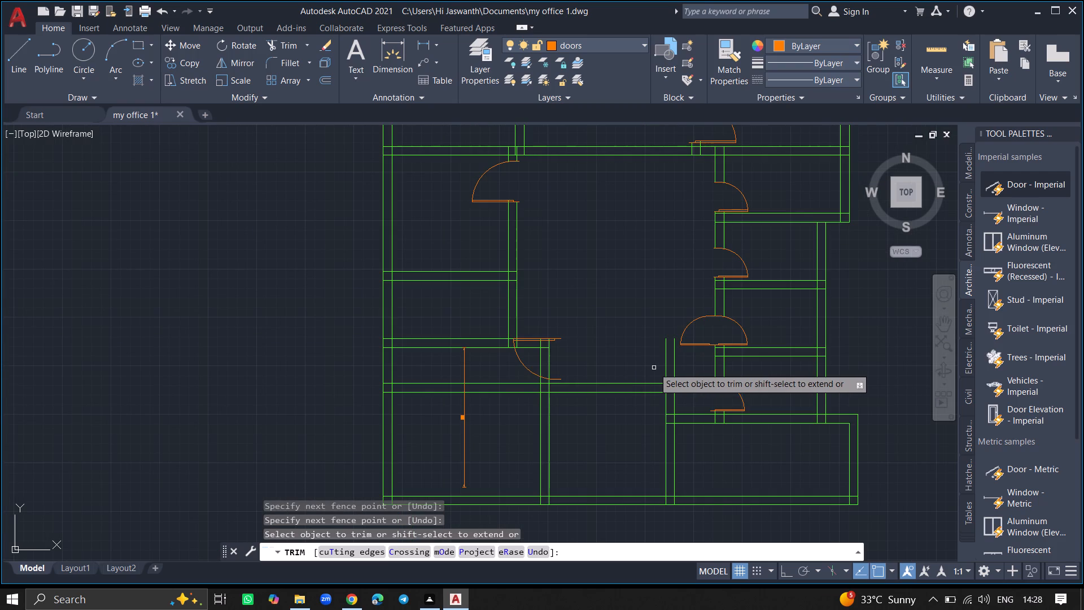
click(665, 368)
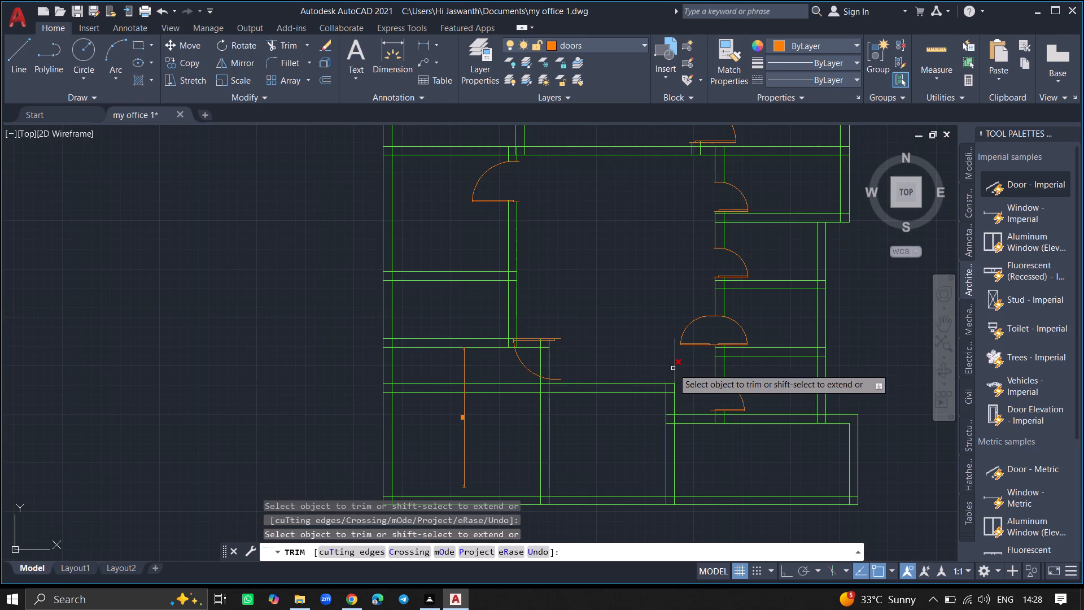
click(673, 368)
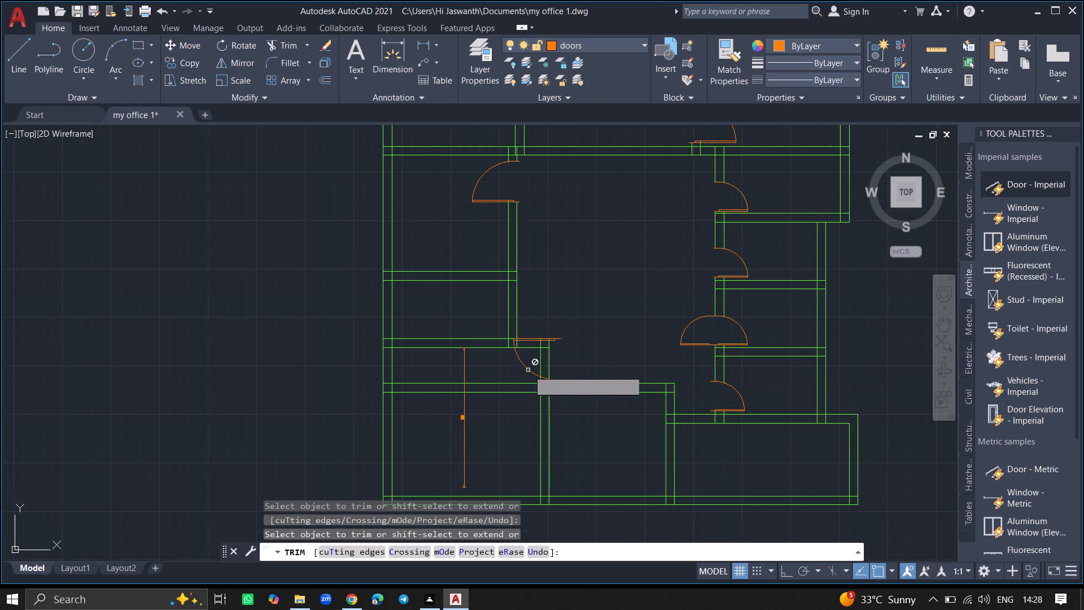
Trim the middle room's top wall lines across the lower-left room, including the short remnants inside the outer left wall.
click(514, 384)
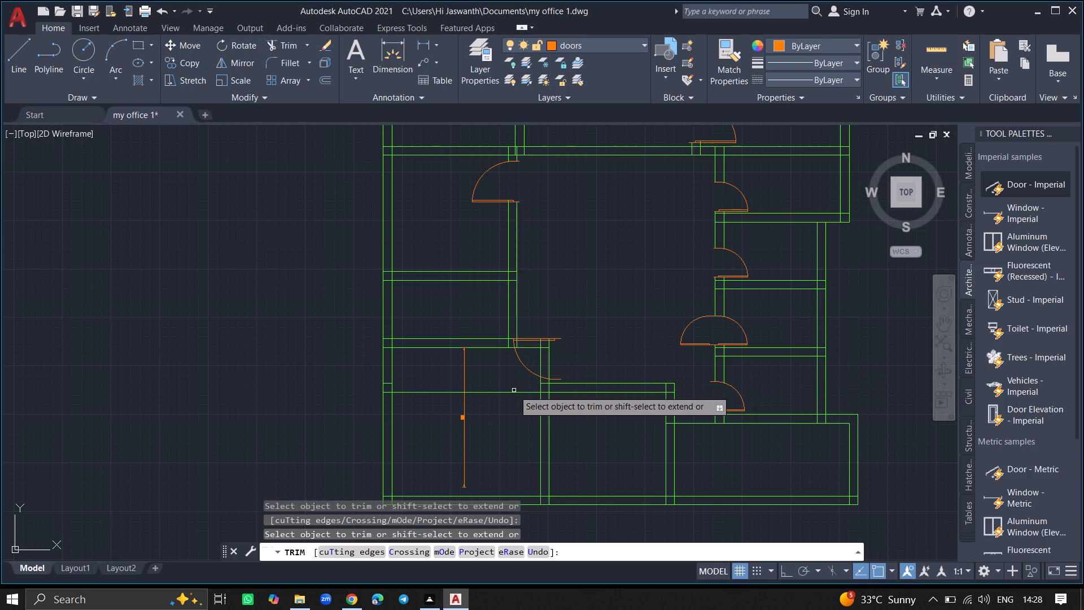
click(514, 390)
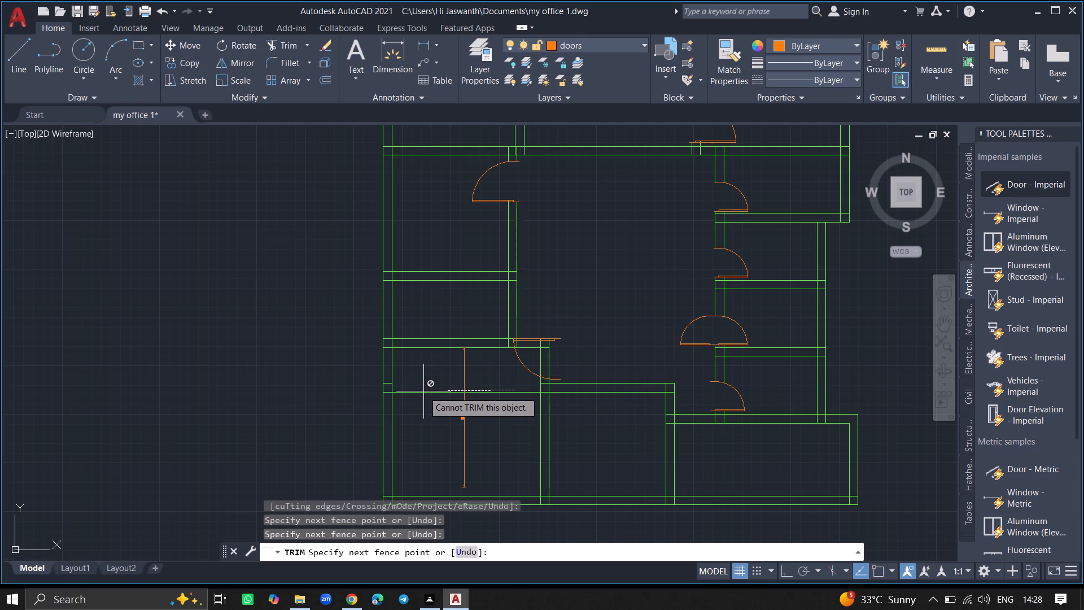
ctrl+scroll(386, 391, up, 2)
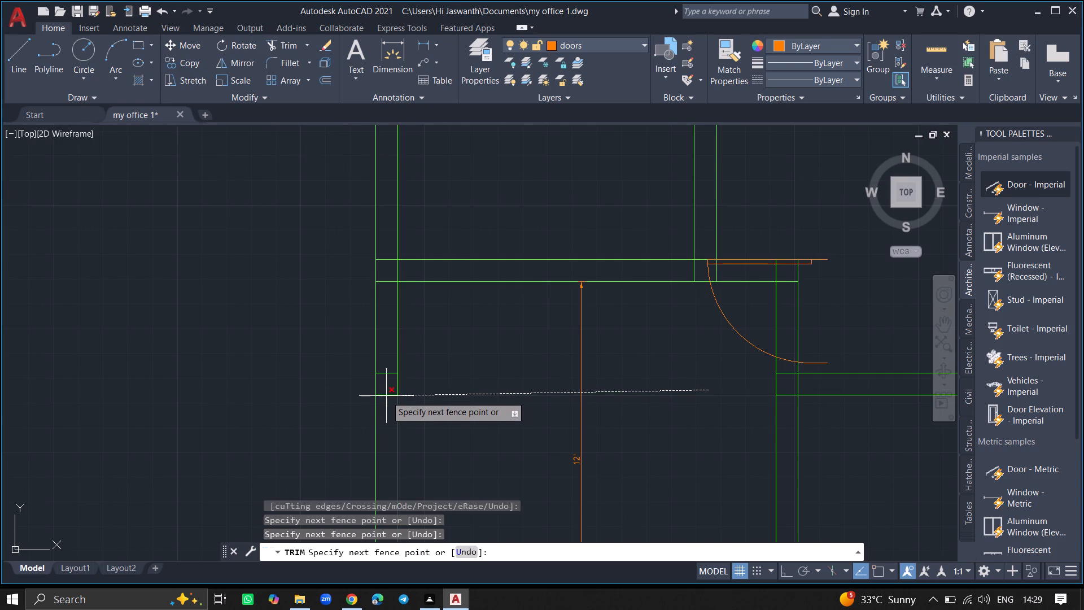
click(425, 397)
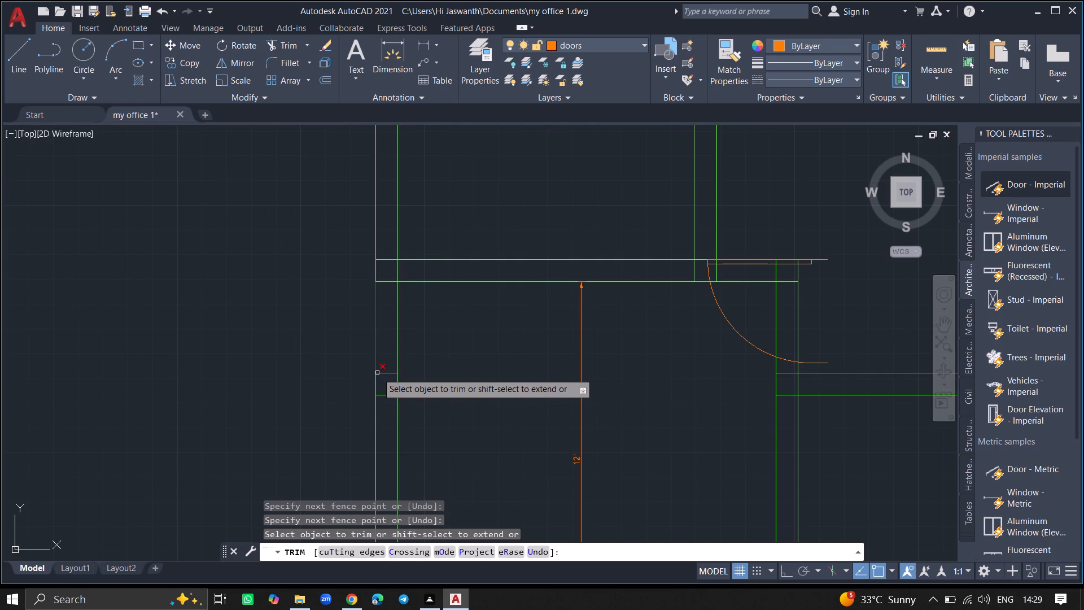
click(382, 373)
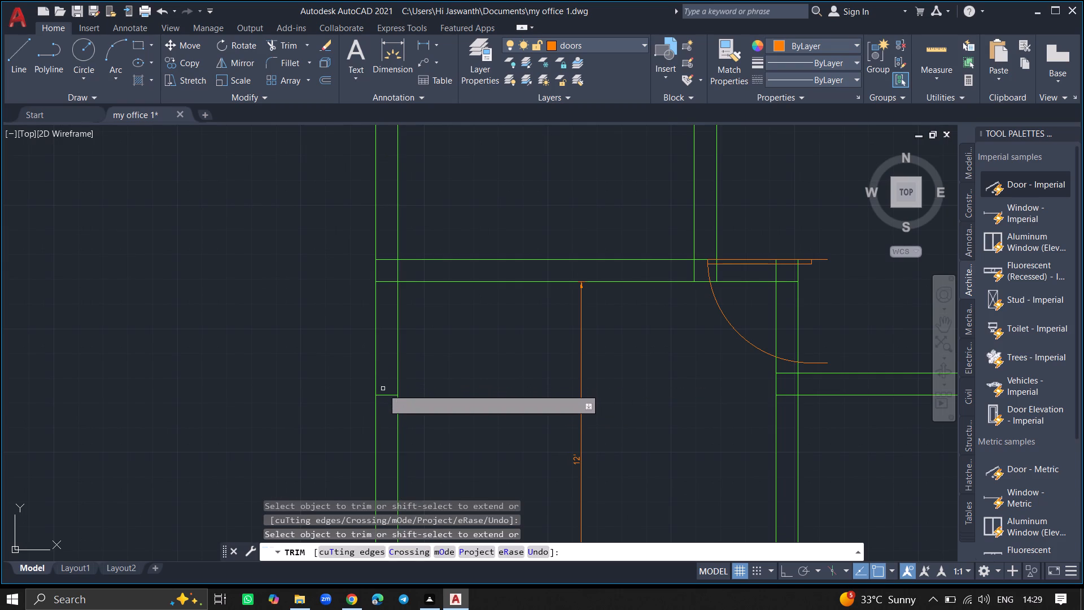
click(384, 395)
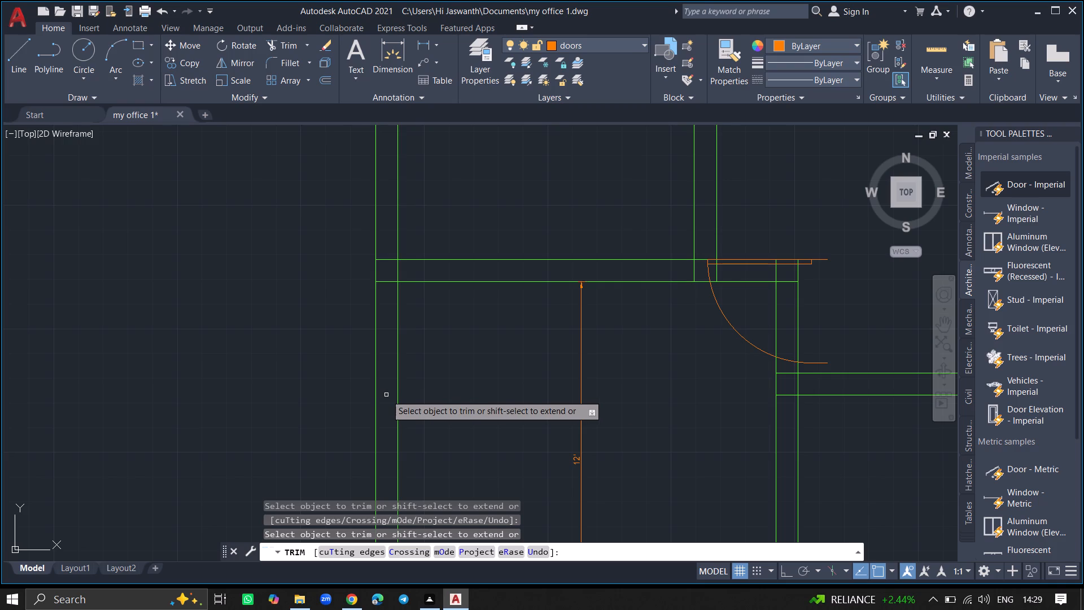
key(Return)
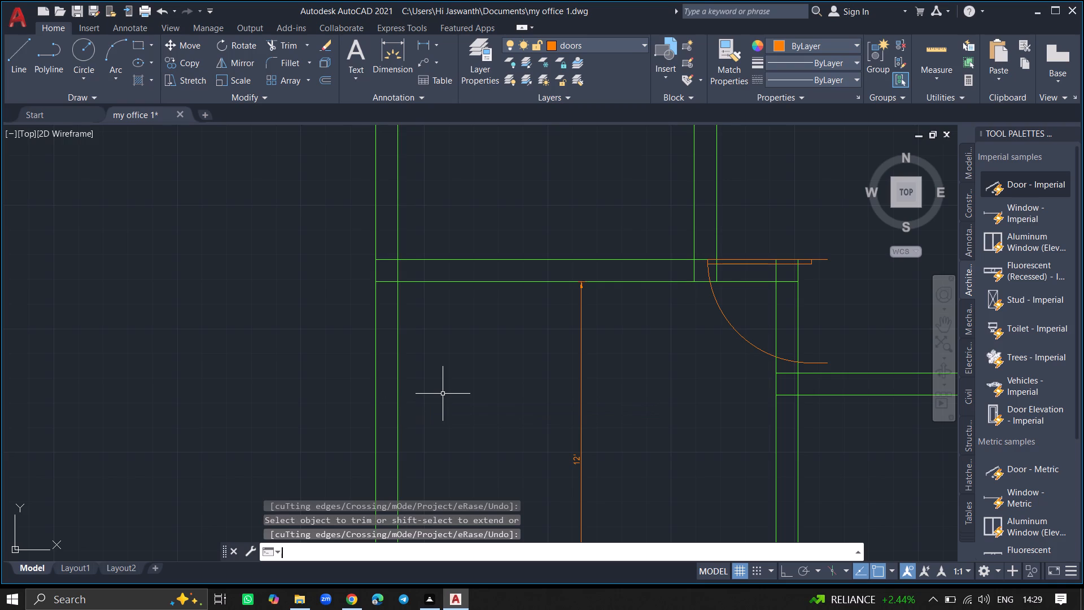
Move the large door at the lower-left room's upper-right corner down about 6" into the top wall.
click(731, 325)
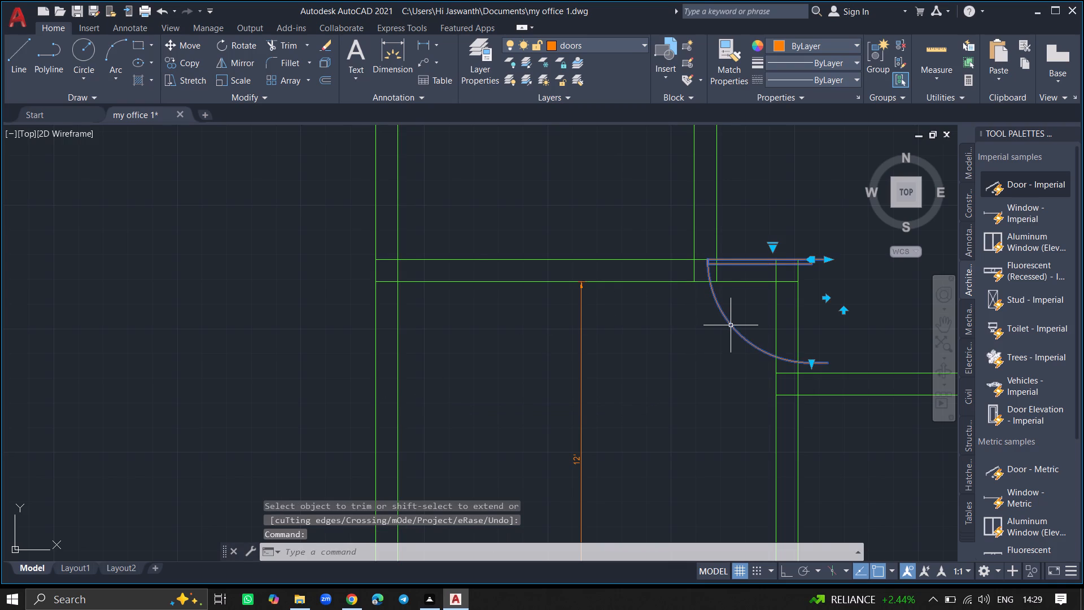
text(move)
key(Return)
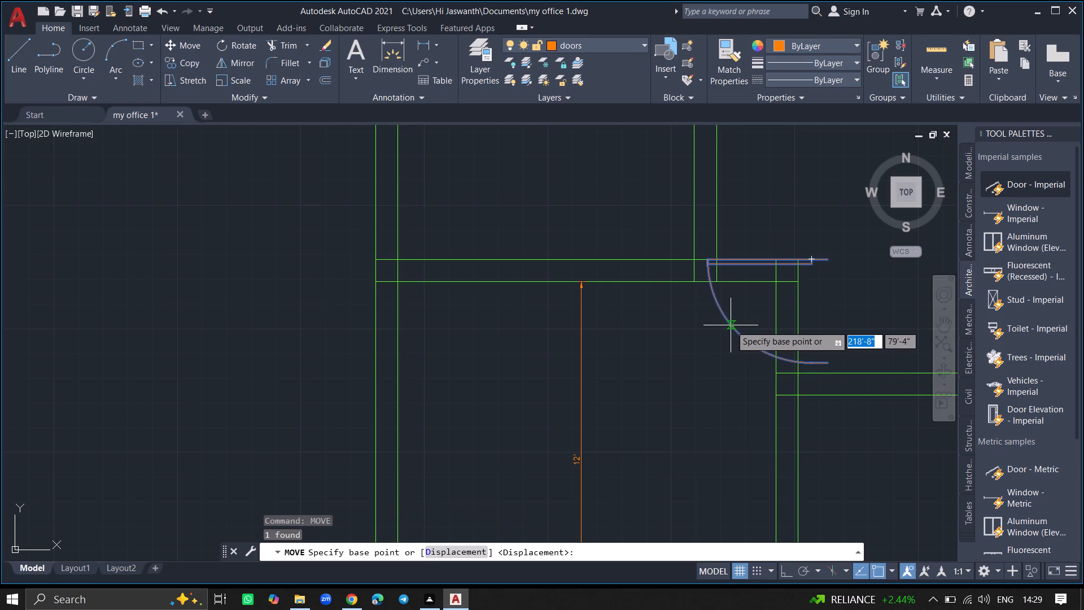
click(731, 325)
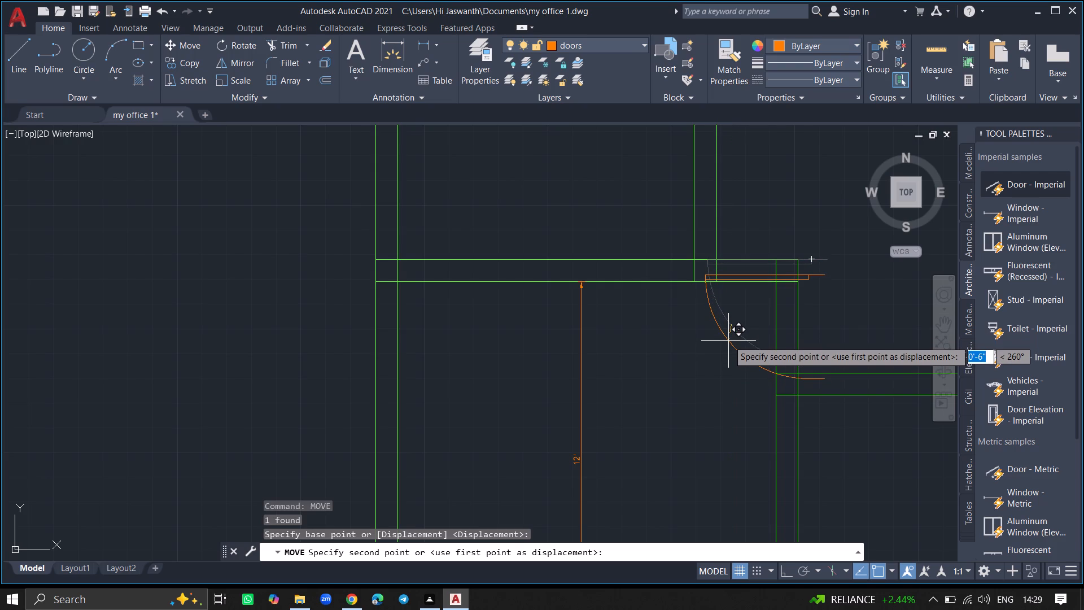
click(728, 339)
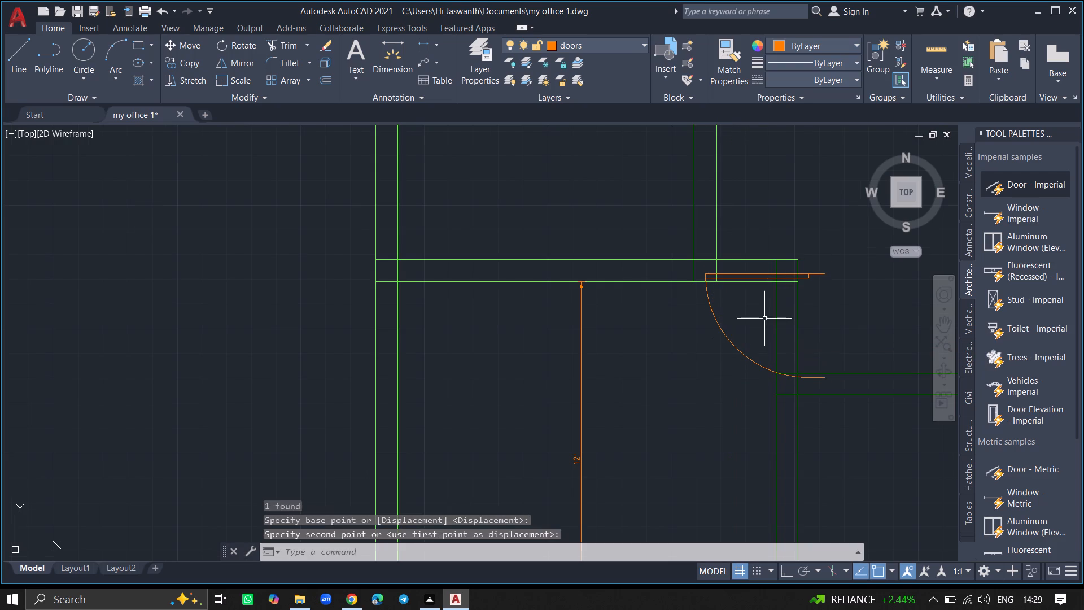
Move the left-swinging door of the right-hand corridor opening left into the open floor above the lower middle room.
ctrl+scroll(764, 319, down, 4)
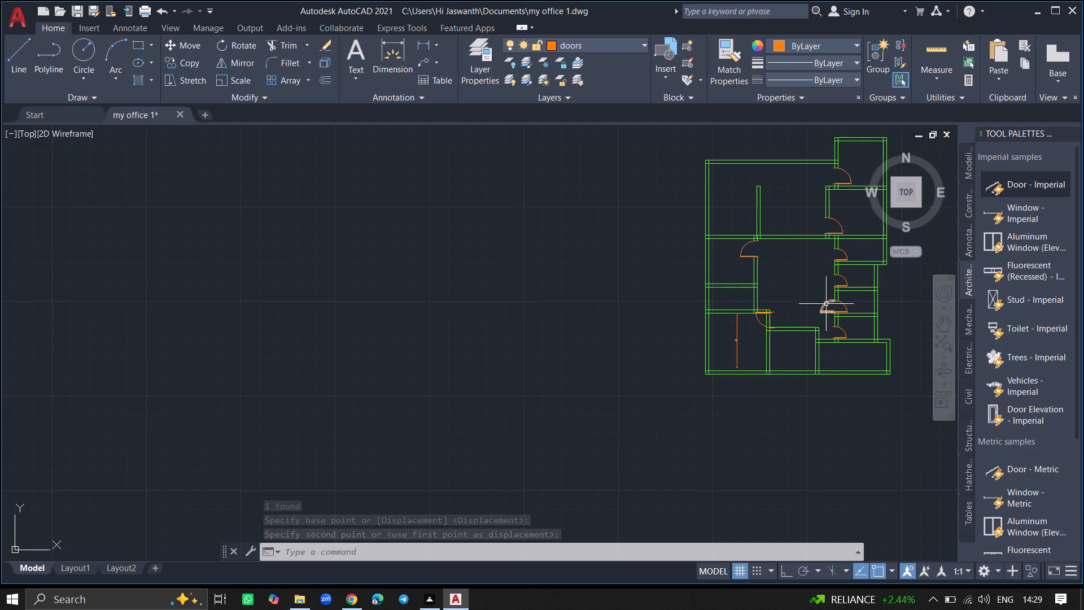
ctrl+scroll(824, 304, up, 6)
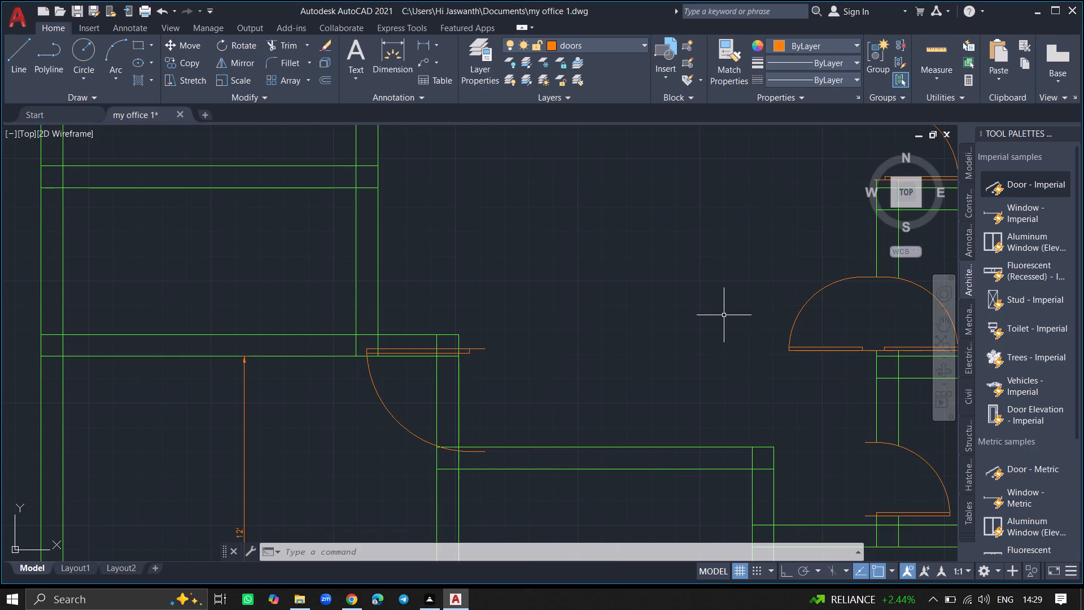
click(794, 324)
text(move)
key(Return)
click(794, 324)
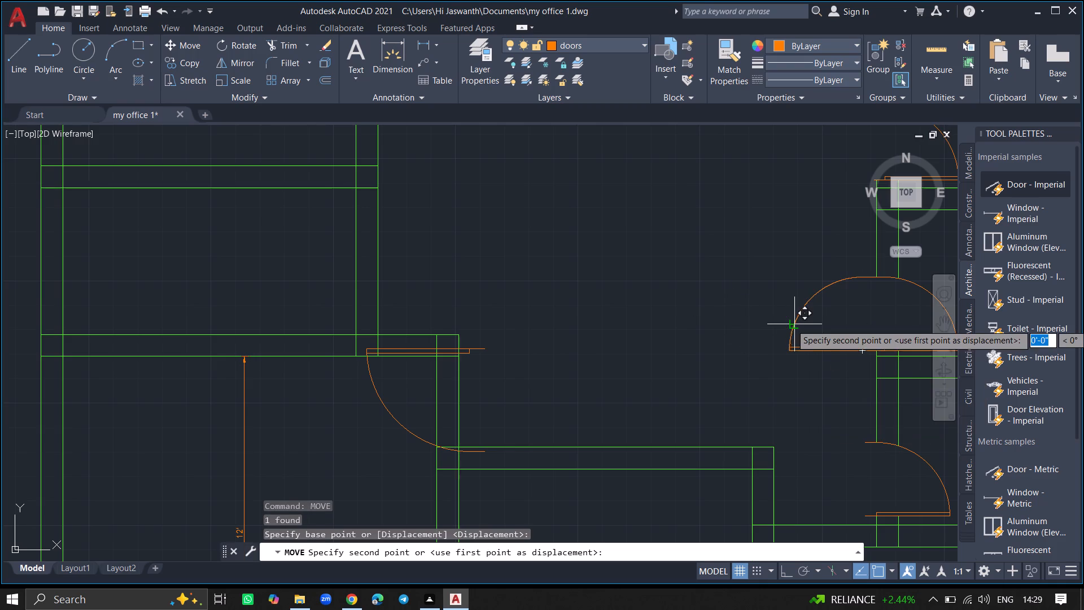
click(710, 337)
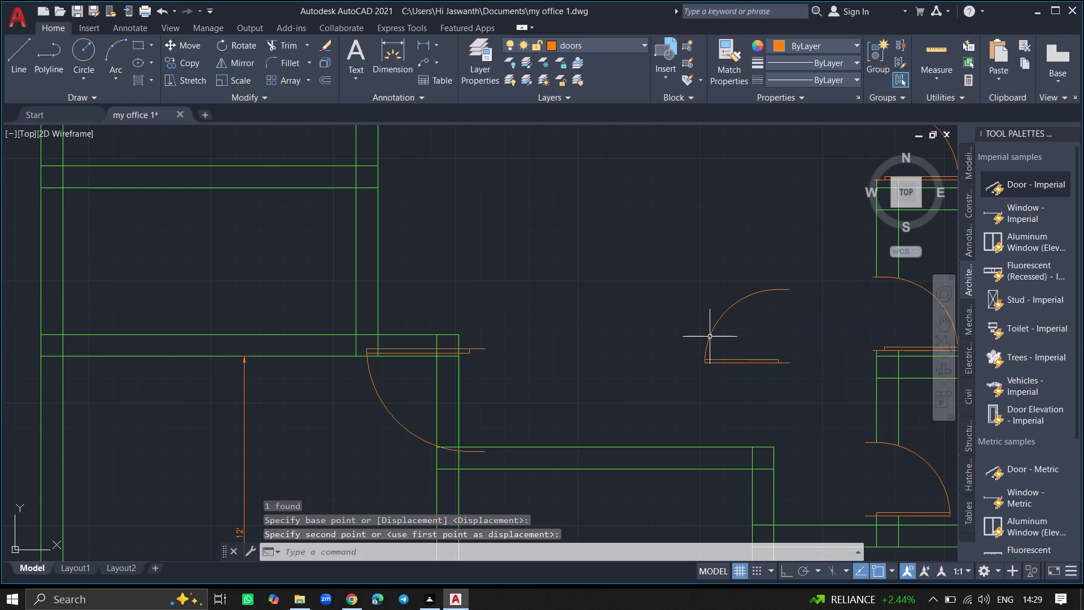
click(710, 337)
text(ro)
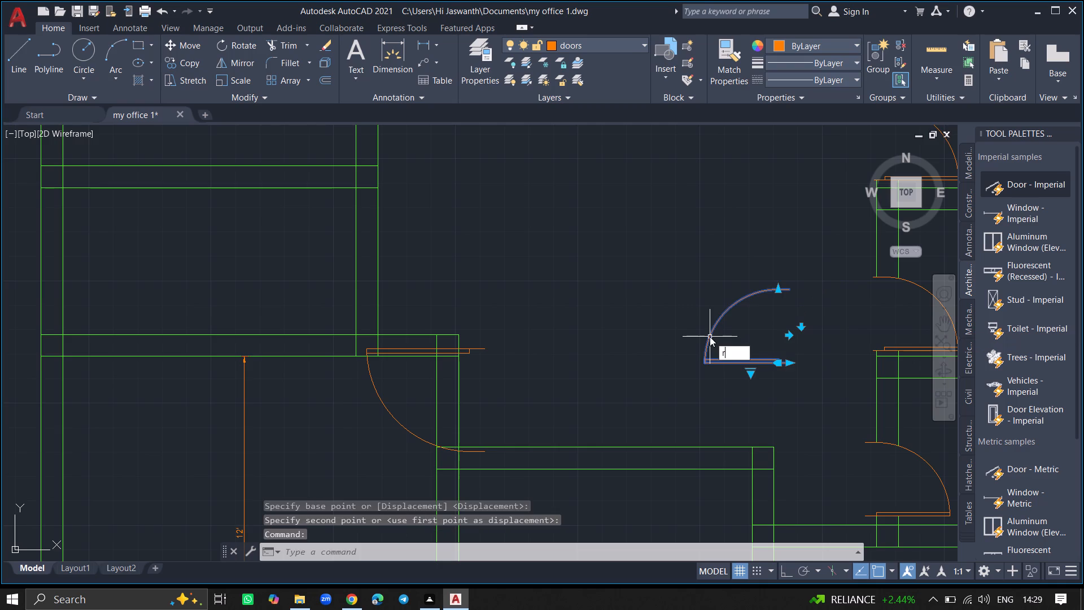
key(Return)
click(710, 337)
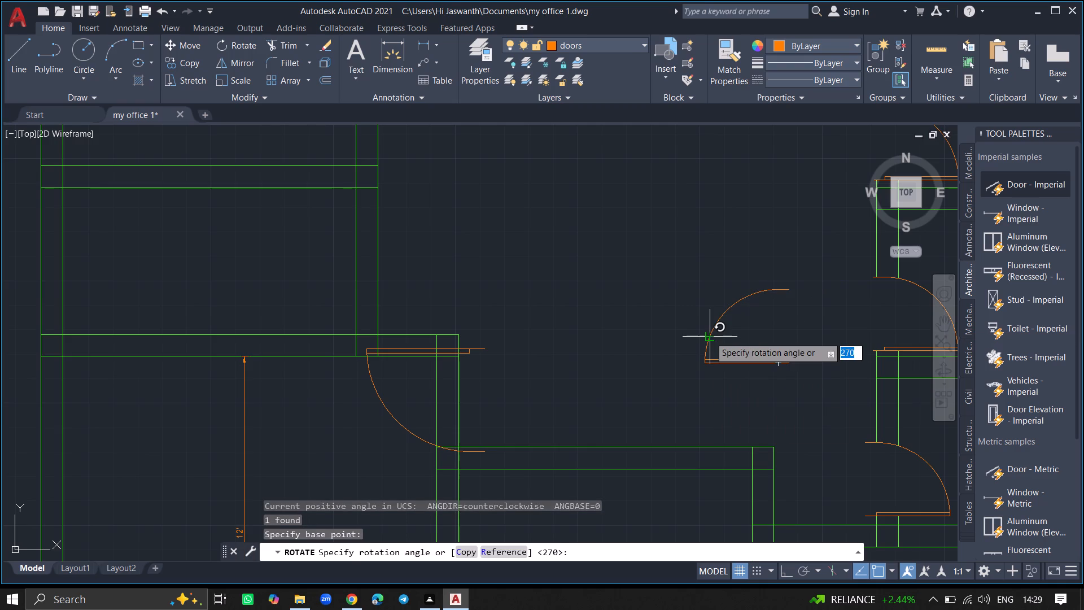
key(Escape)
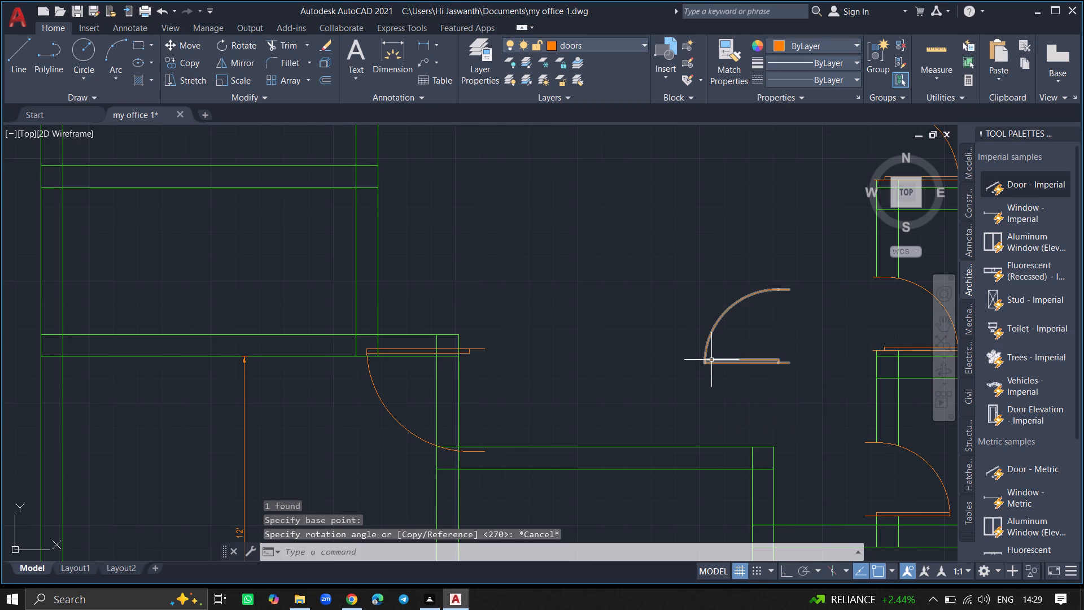
Rotate the loose door 180° about the outer end of its leaf with Ortho turned on.
click(711, 360)
text(ro)
key(Return)
click(711, 360)
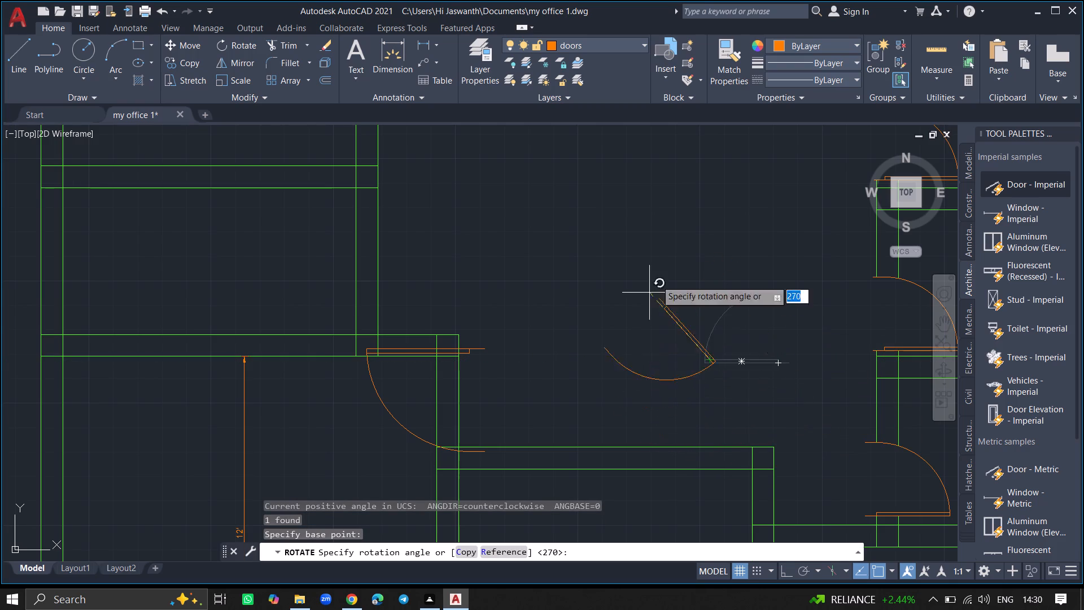
key(F8)
click(637, 365)
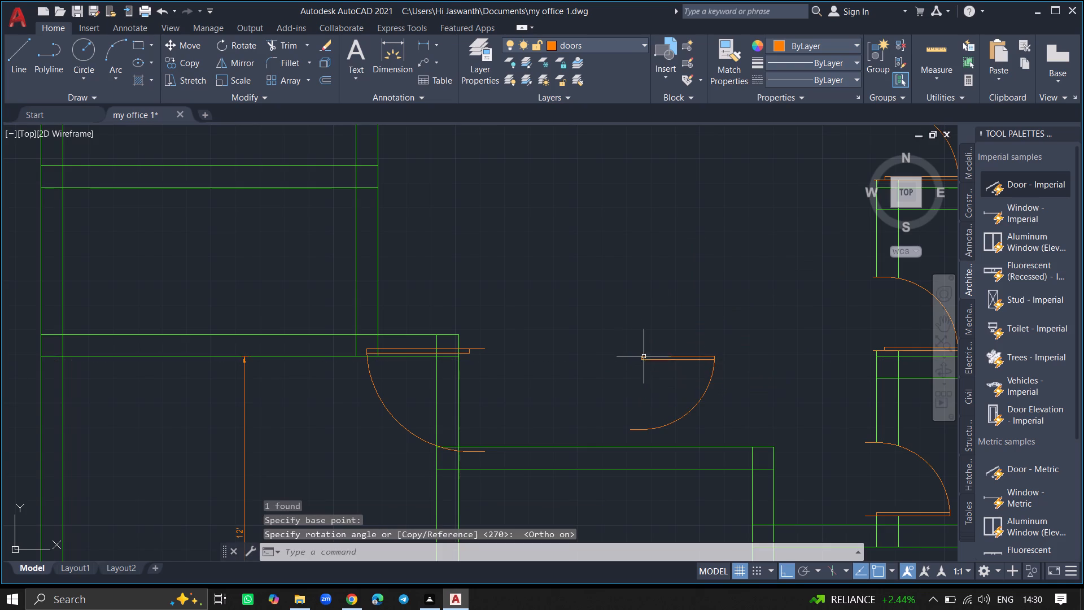
Move the rotated door about 7' left and slightly down onto the lower-left room's right wall.
click(647, 355)
text(move)
key(Return)
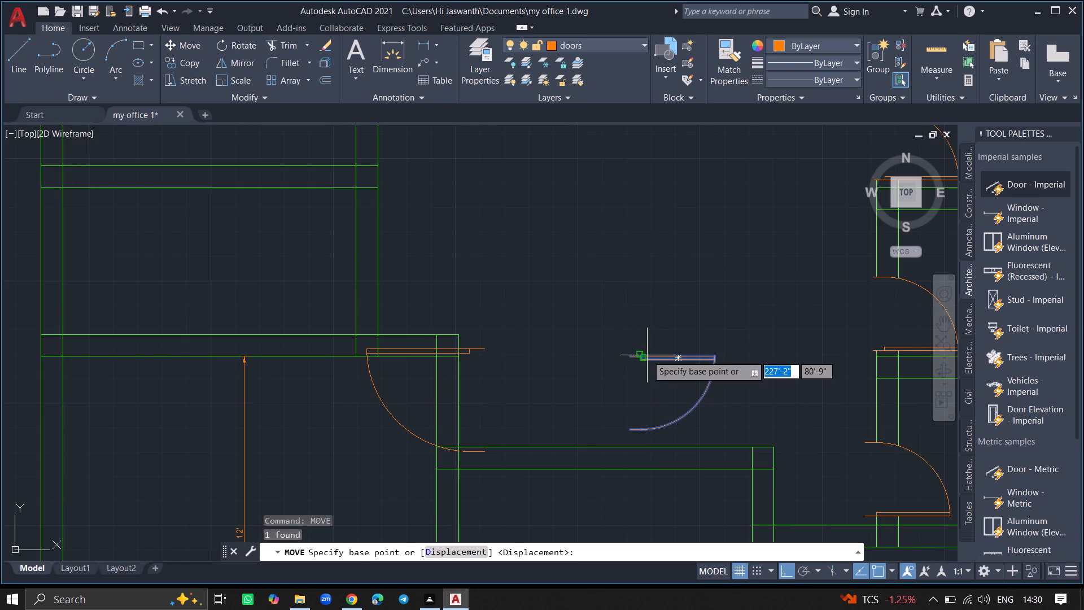
click(647, 355)
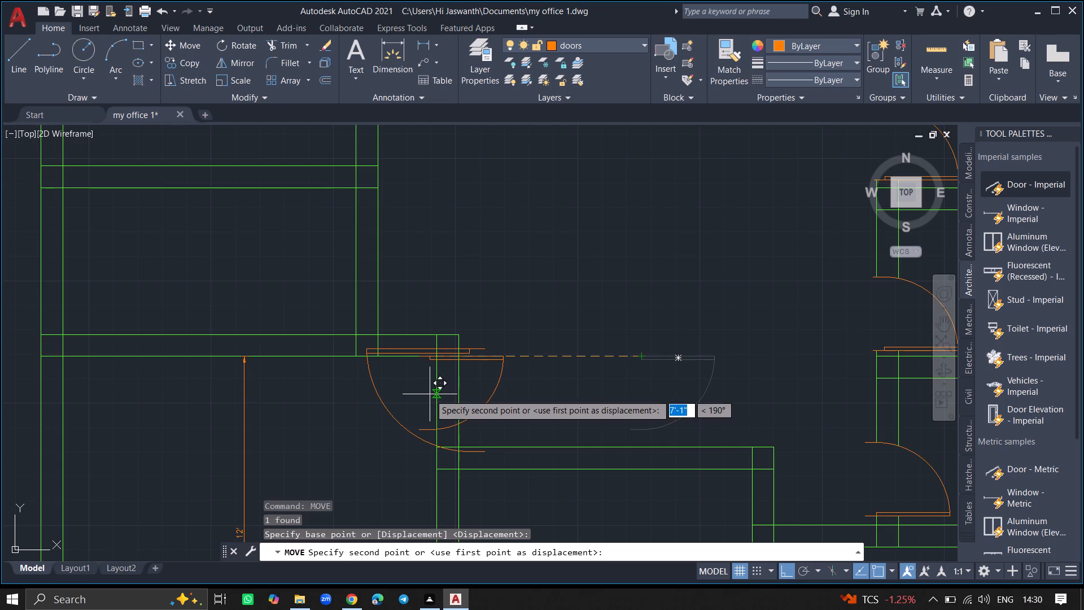
click(430, 399)
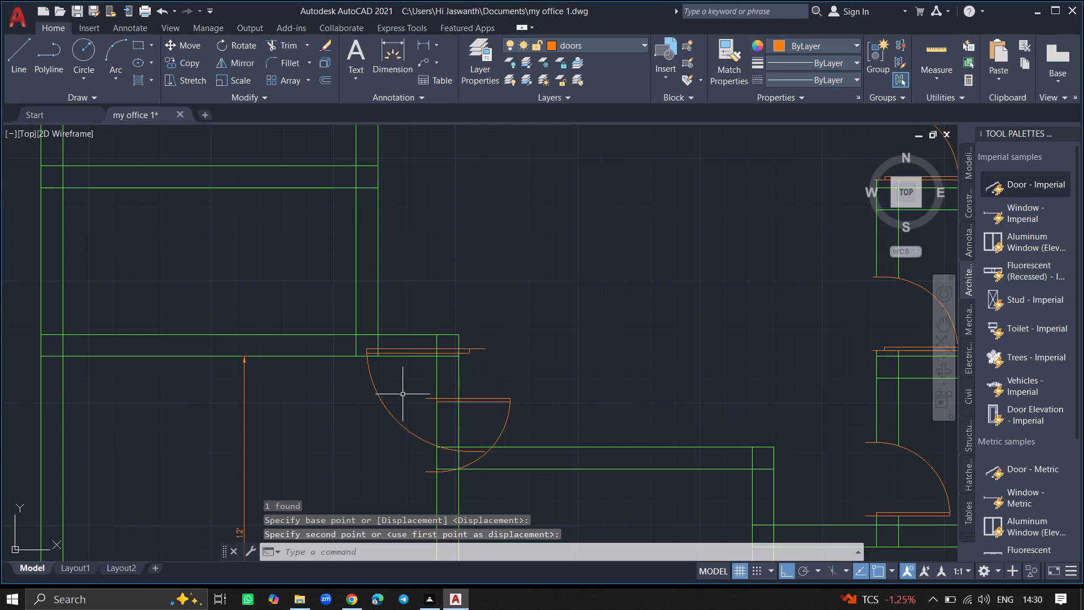
Delete the large door at the lower-left room's upper-right corner.
click(392, 414)
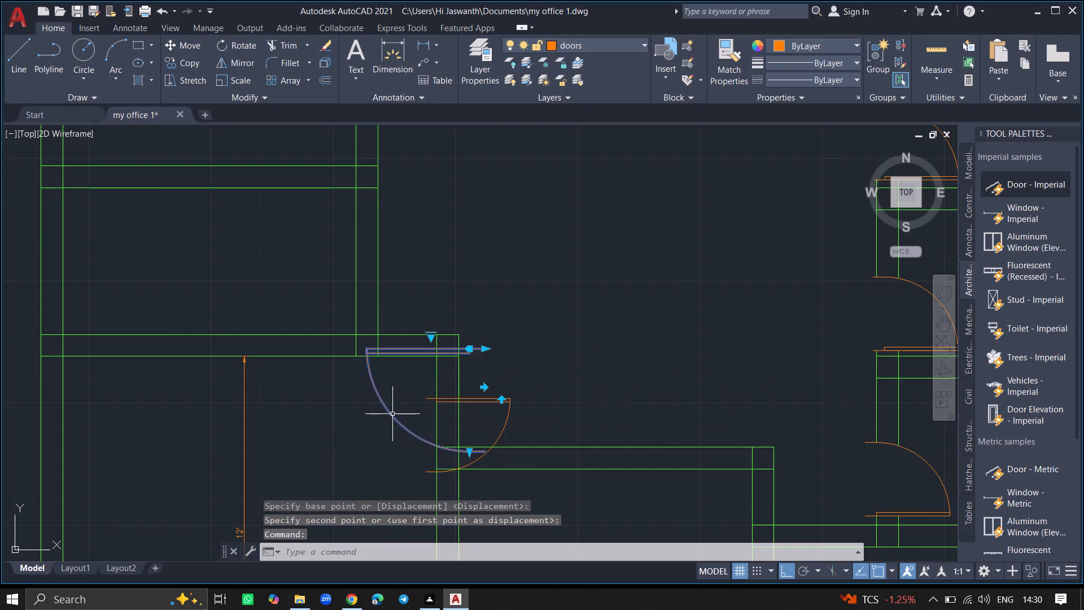
key(Delete)
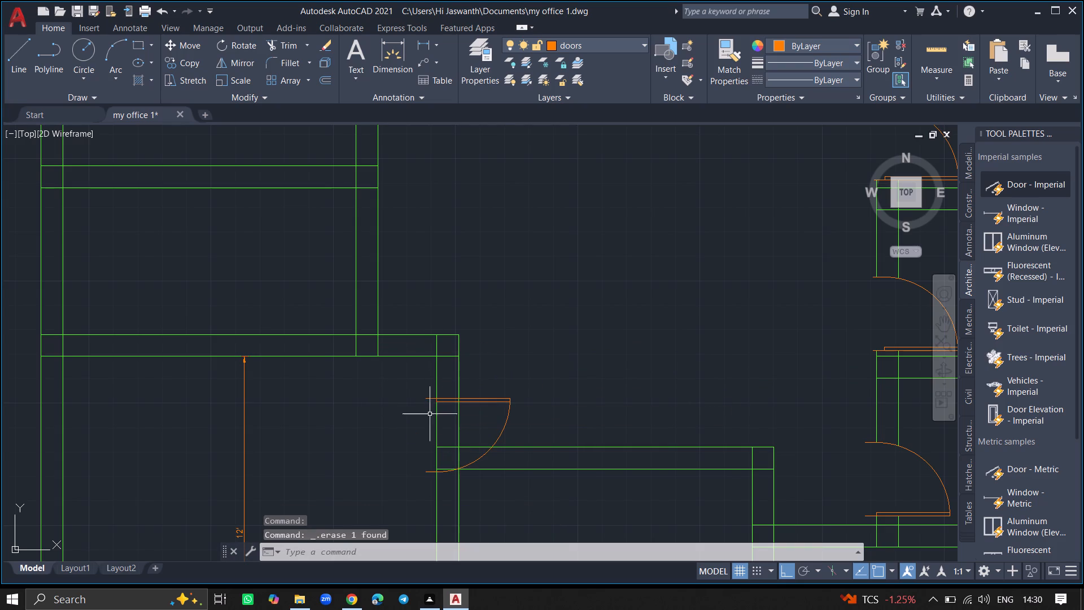
Move the smaller door about 1'-2" up and slightly left across the lower-left room's right wall, just below the corner.
click(468, 398)
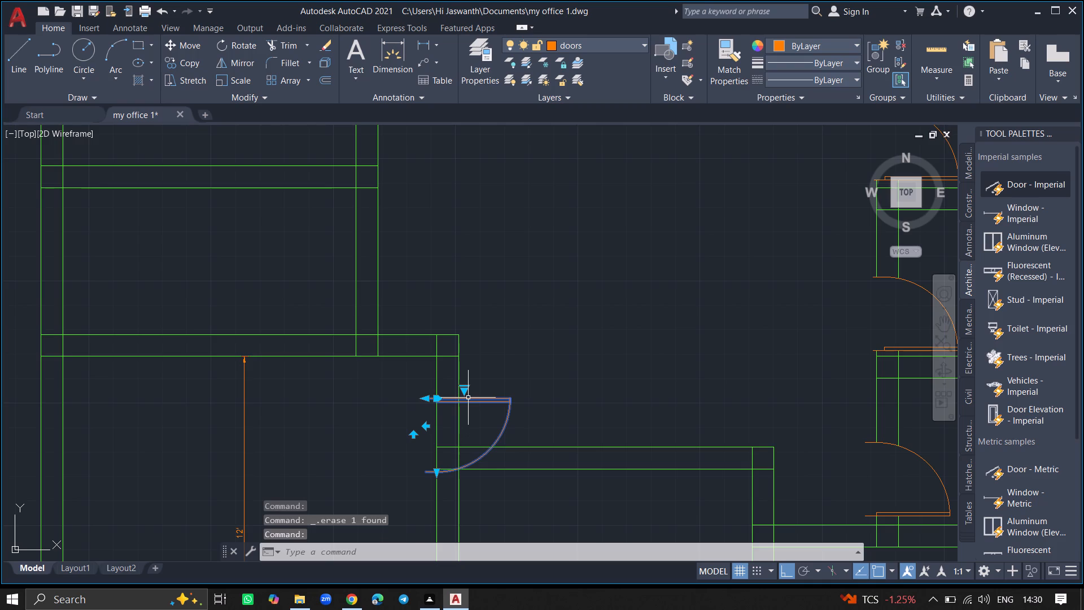
text(move)
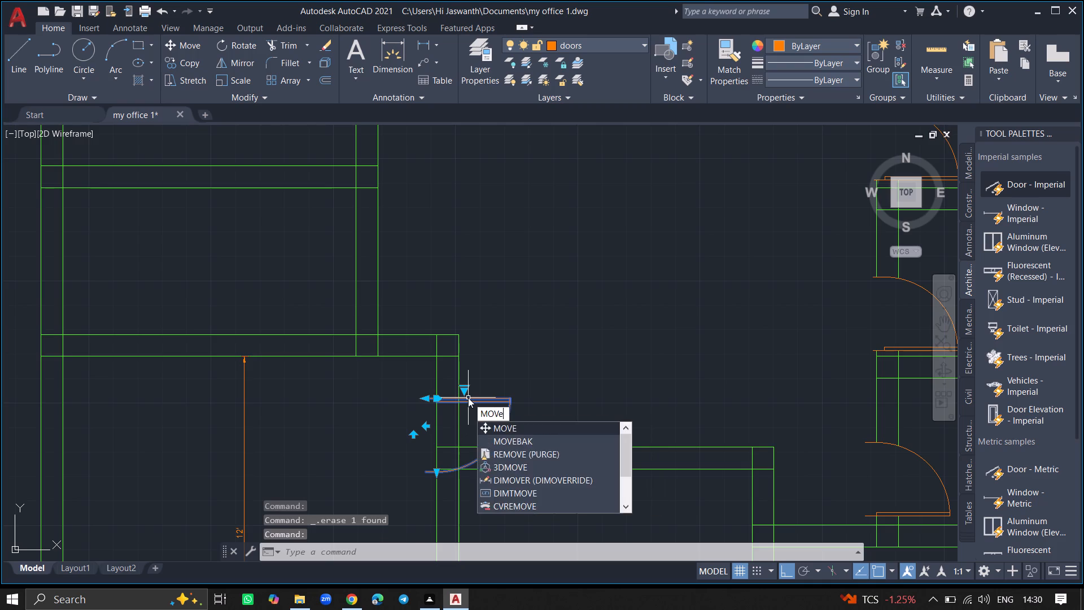
key(Return)
click(468, 398)
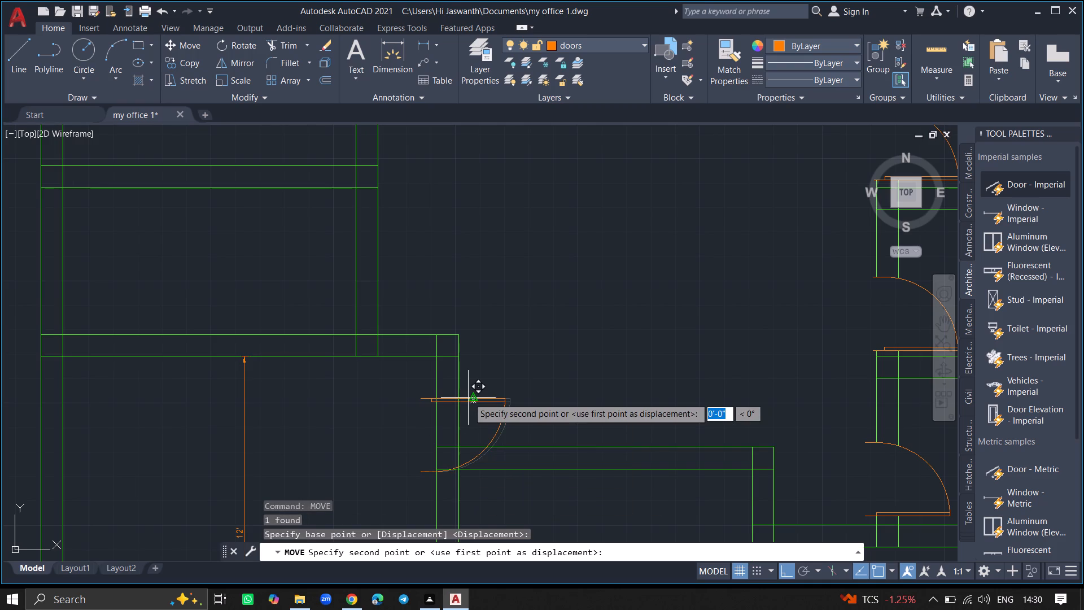
click(460, 368)
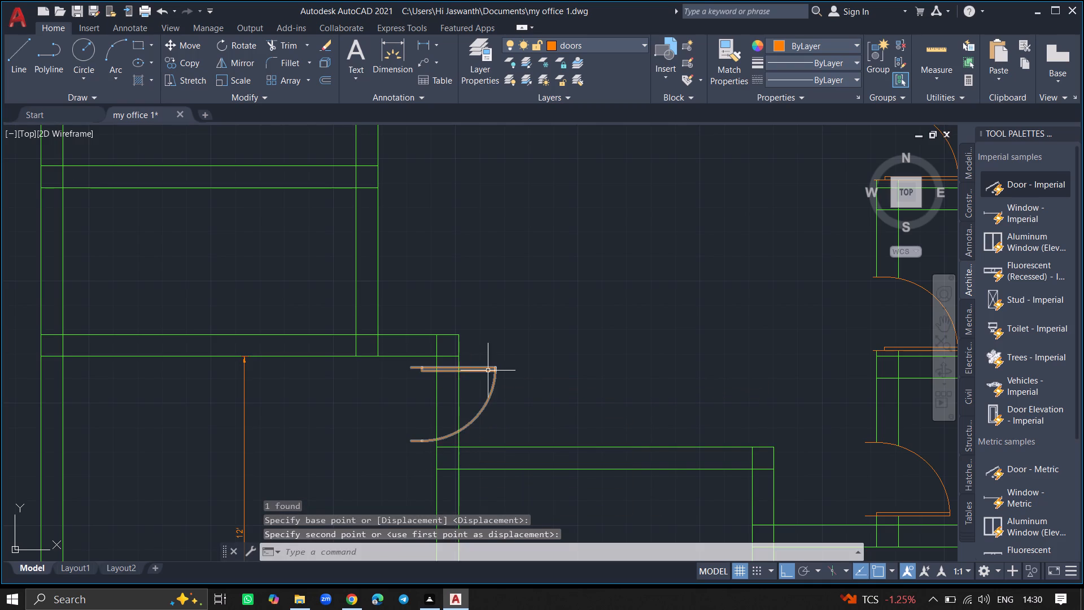
Copy the lower-left room's door horizontally to the right, into the open floor above the lower middle room's top wall.
click(477, 416)
text(copy)
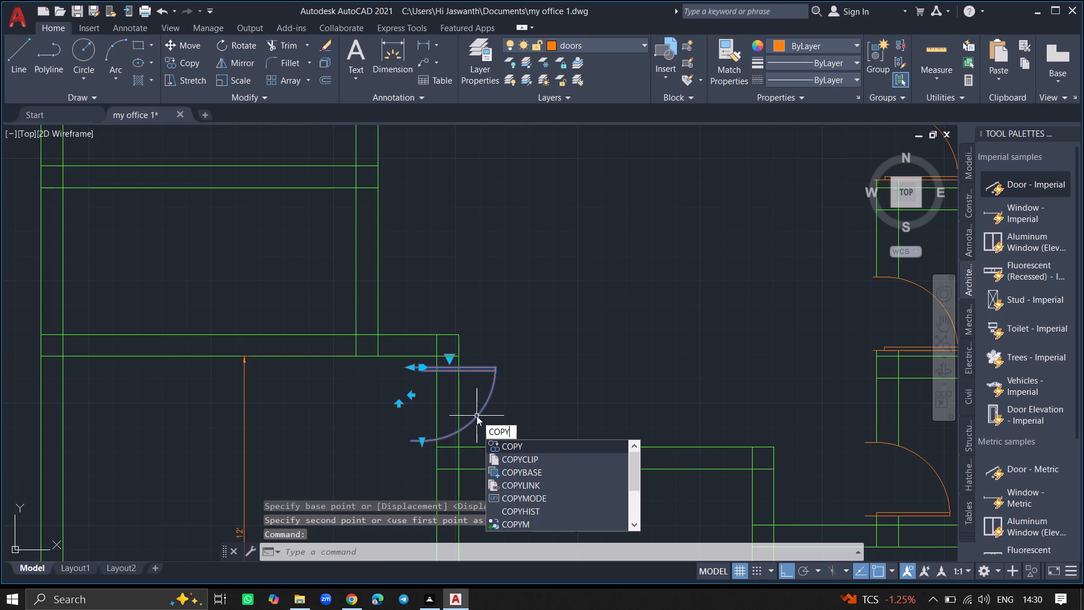
key(Return)
click(477, 416)
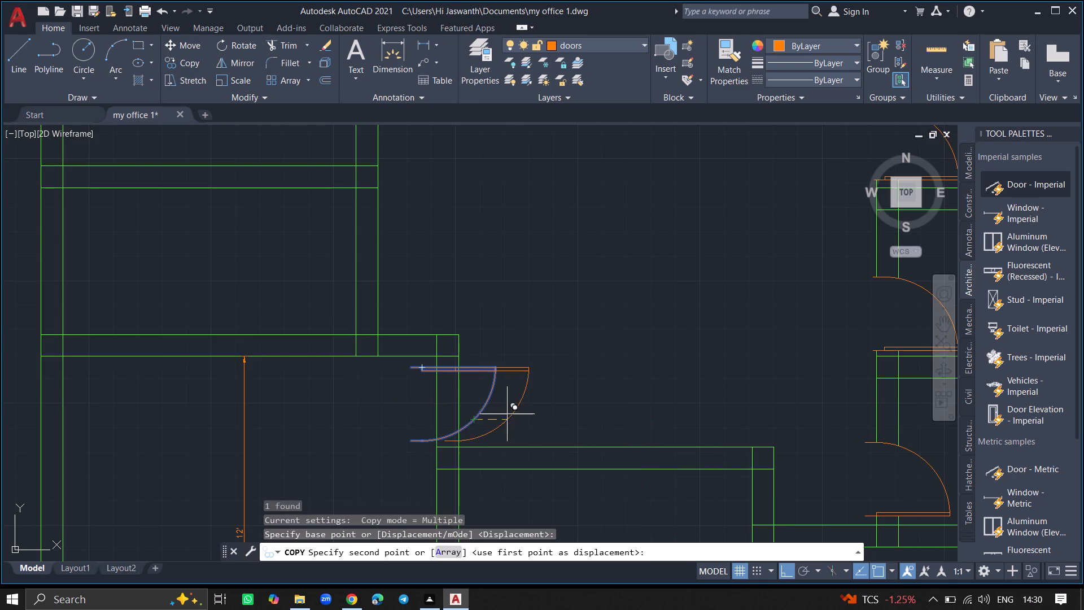
click(619, 417)
key(Escape)
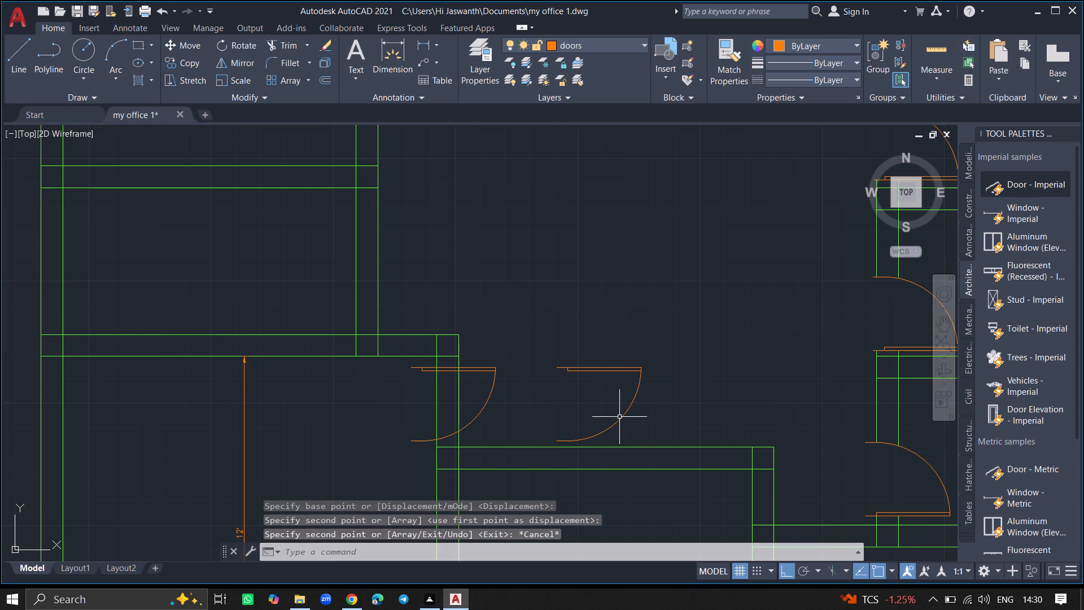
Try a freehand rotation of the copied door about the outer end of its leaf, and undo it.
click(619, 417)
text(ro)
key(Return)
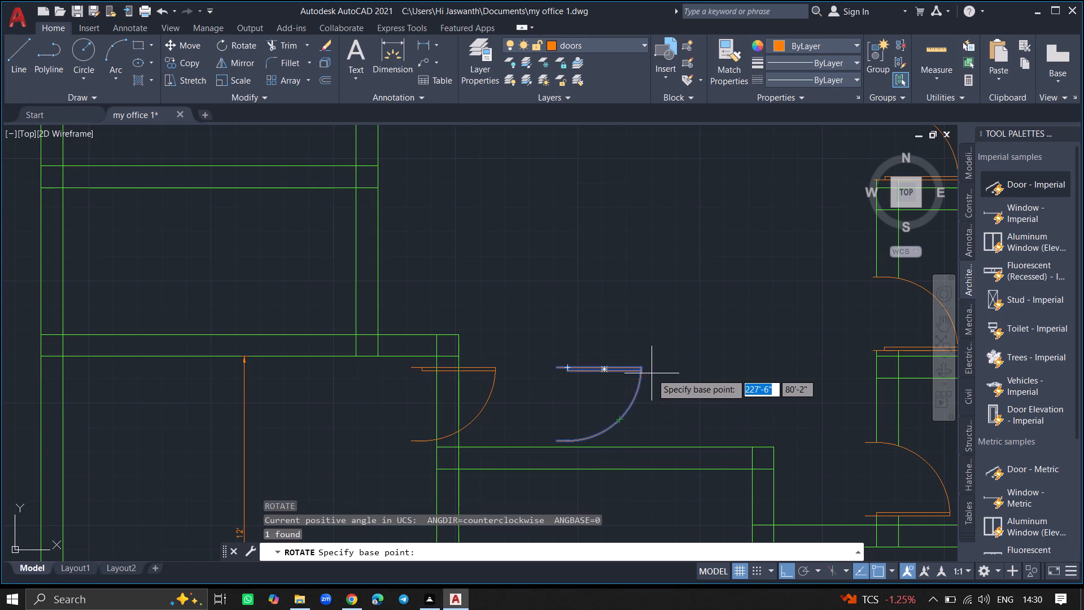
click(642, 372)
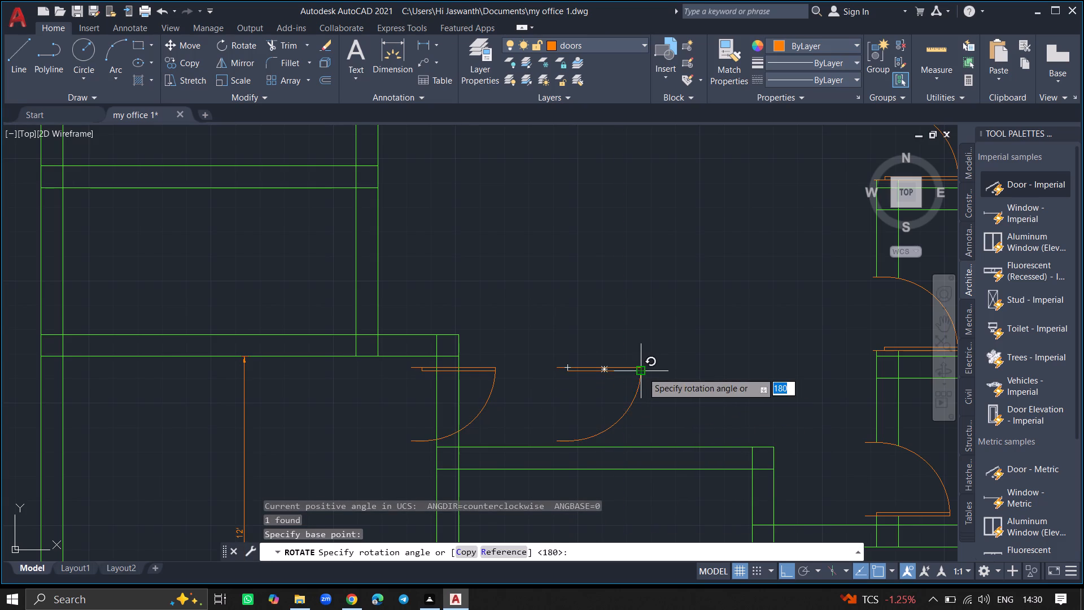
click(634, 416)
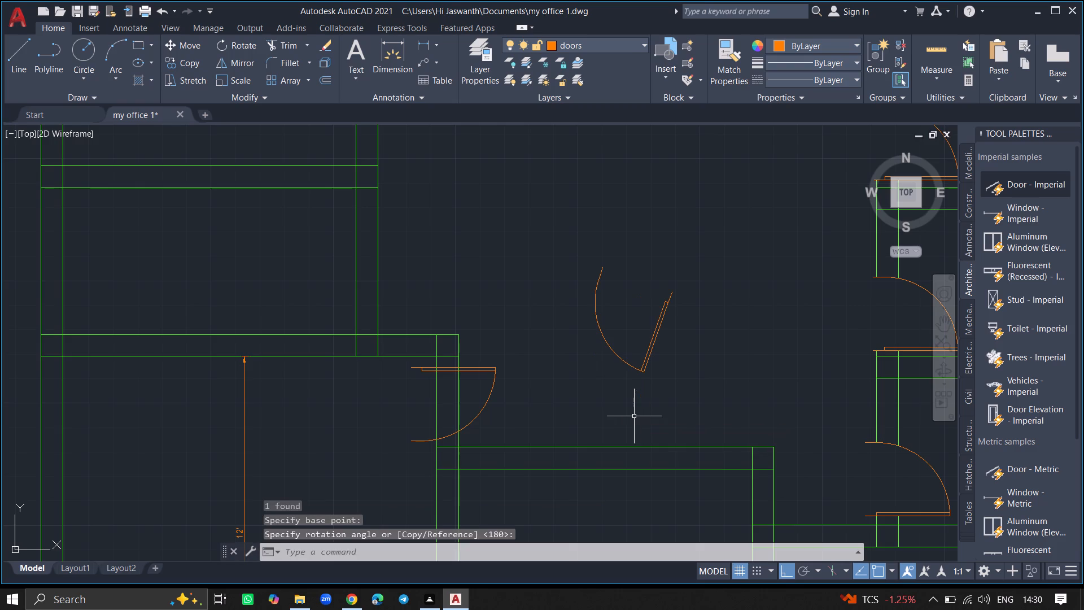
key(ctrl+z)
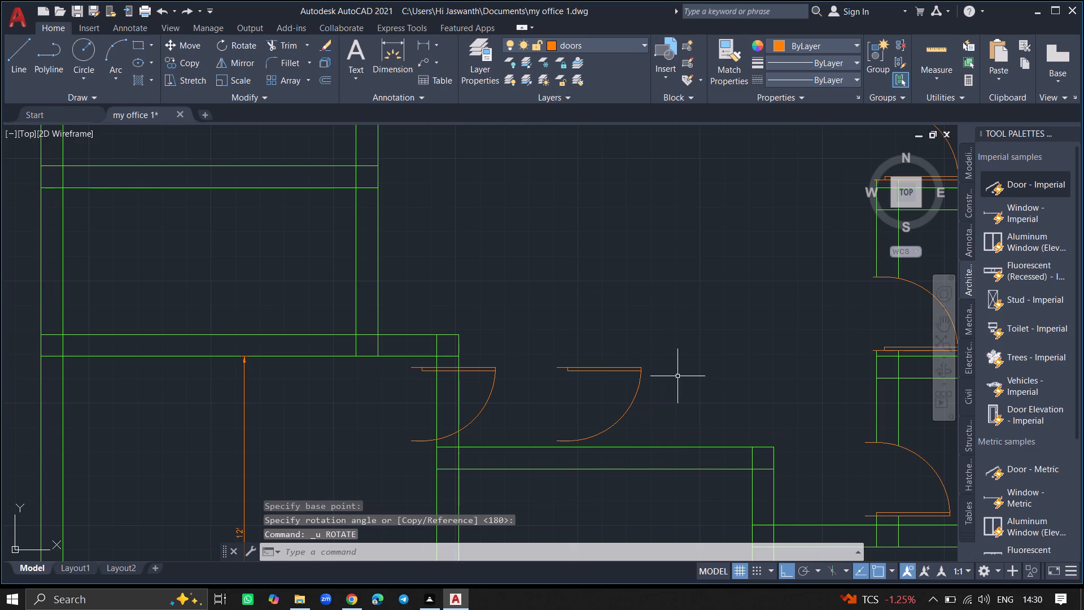
Rotate the copied door 270° about the outer end of its leaf so the leaf stands vertical.
click(641, 378)
text(rotate)
key(Return)
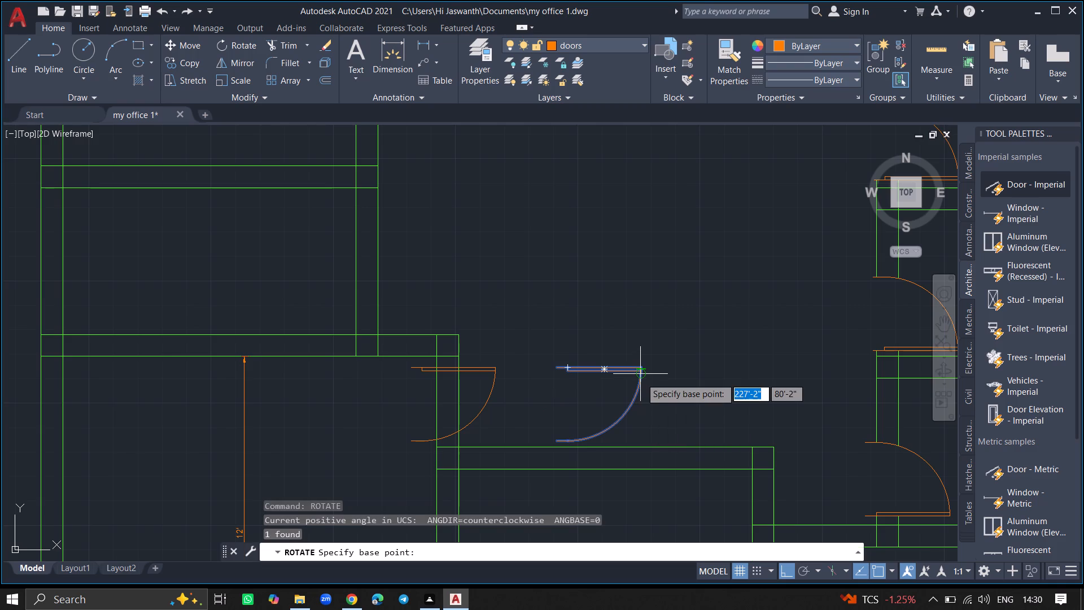
click(640, 371)
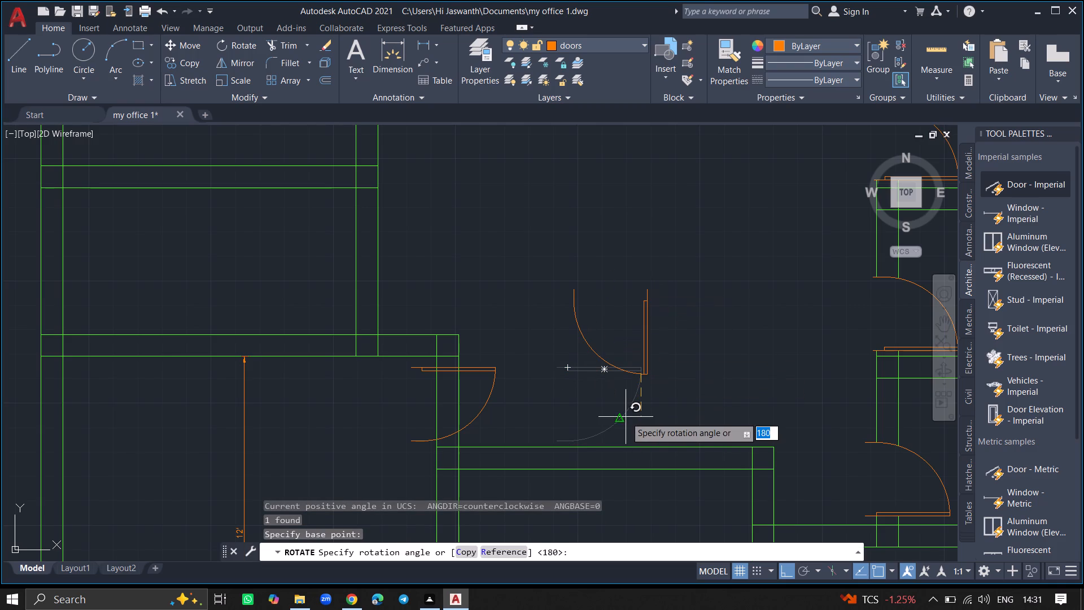
click(646, 421)
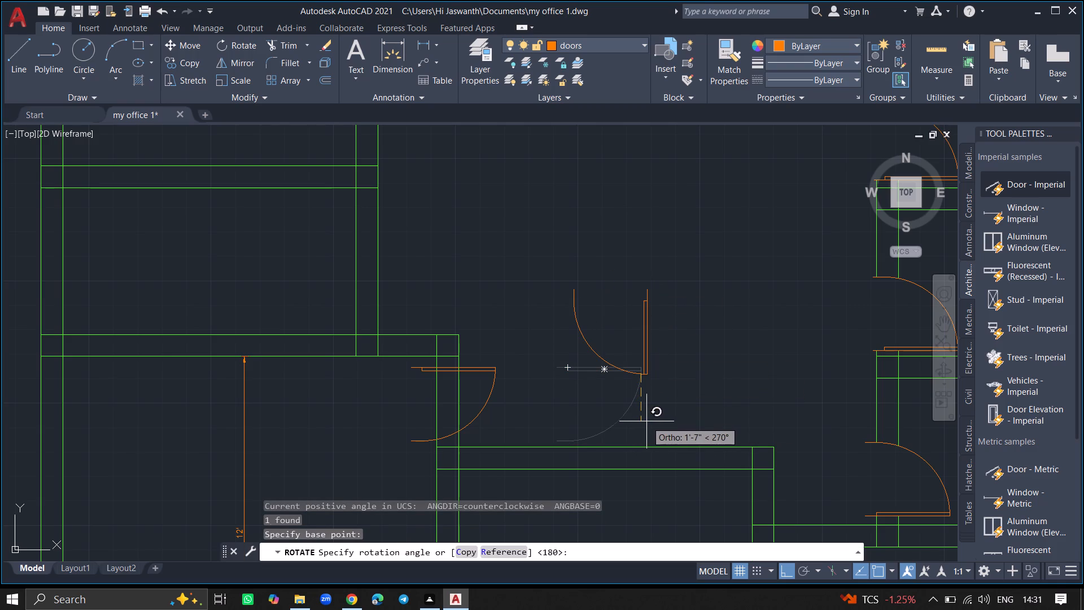
Move the rotated door freely about 6' down and to the left, across the lower middle room's top wall near its left corner.
click(643, 373)
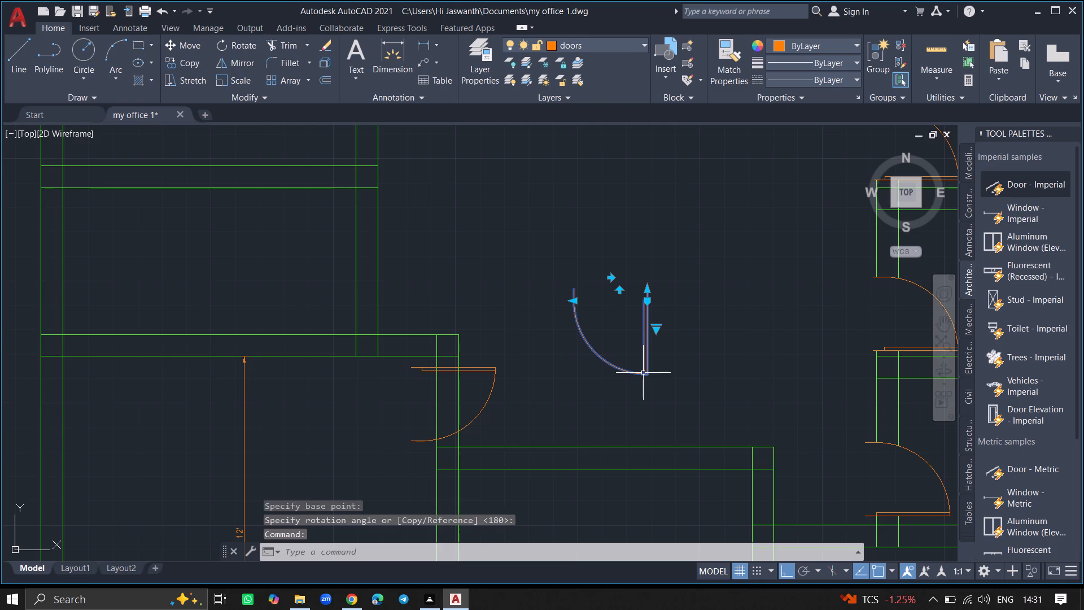
text(move)
key(Return)
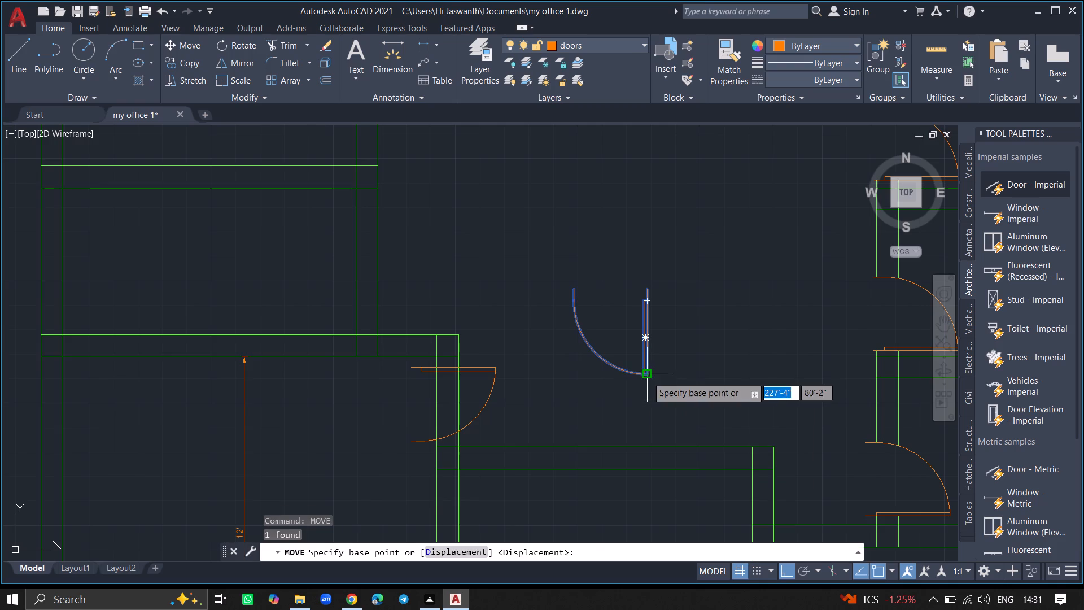
click(647, 377)
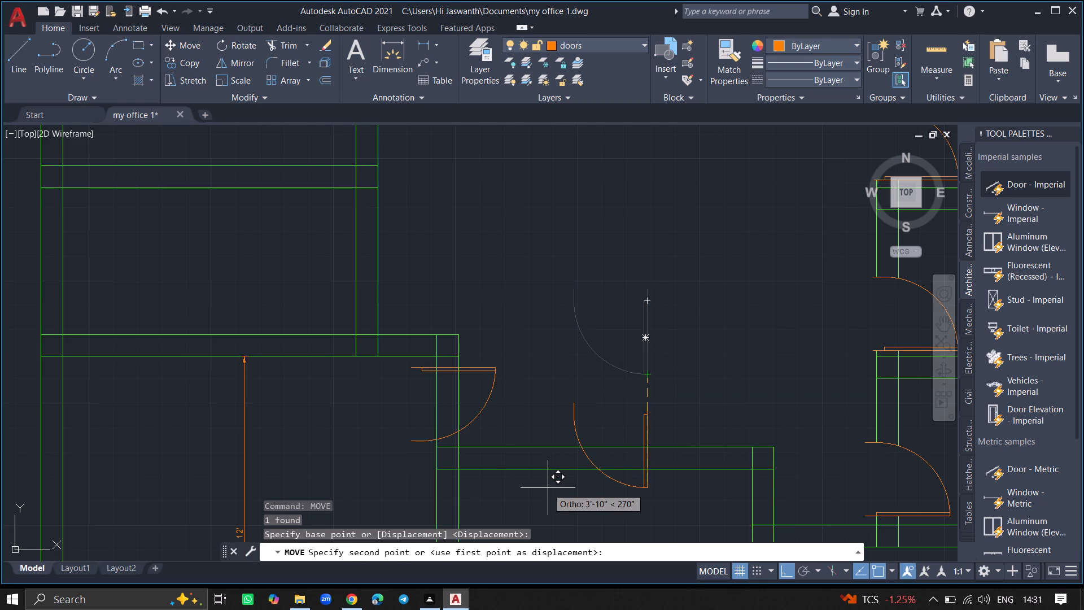
key(F8)
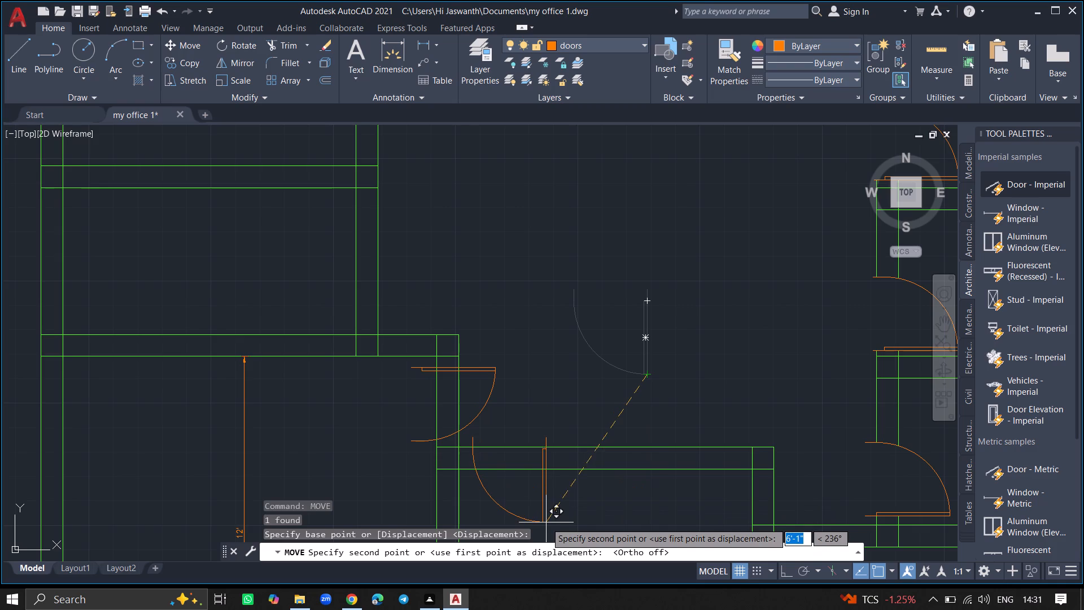
click(547, 526)
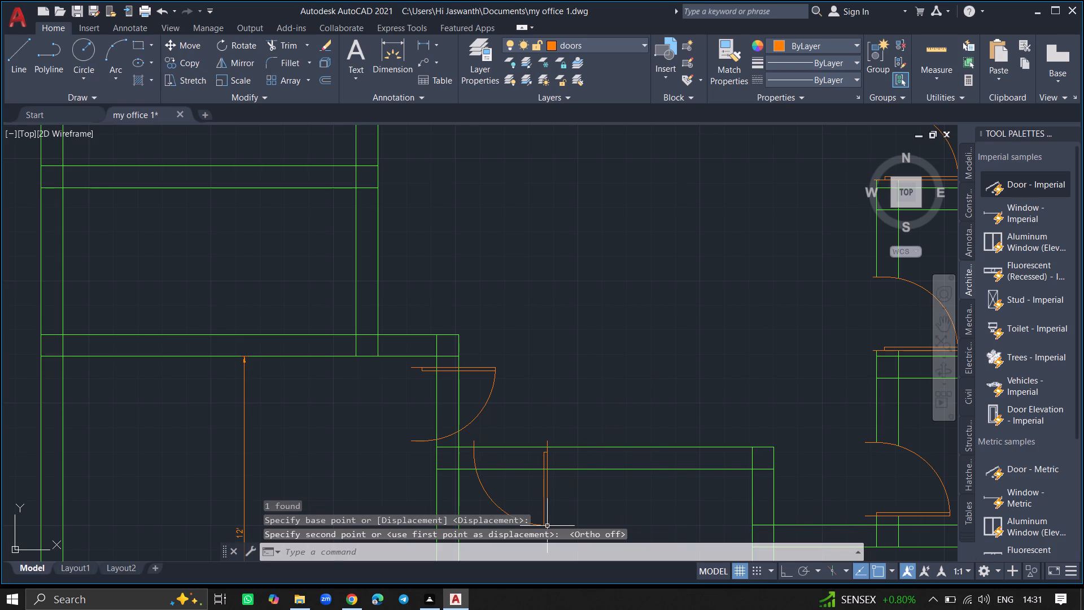
Trim both lines of the lower middle room's top wall between the new door's leaf and swing arc.
text(trim)
key(Return)
click(530, 471)
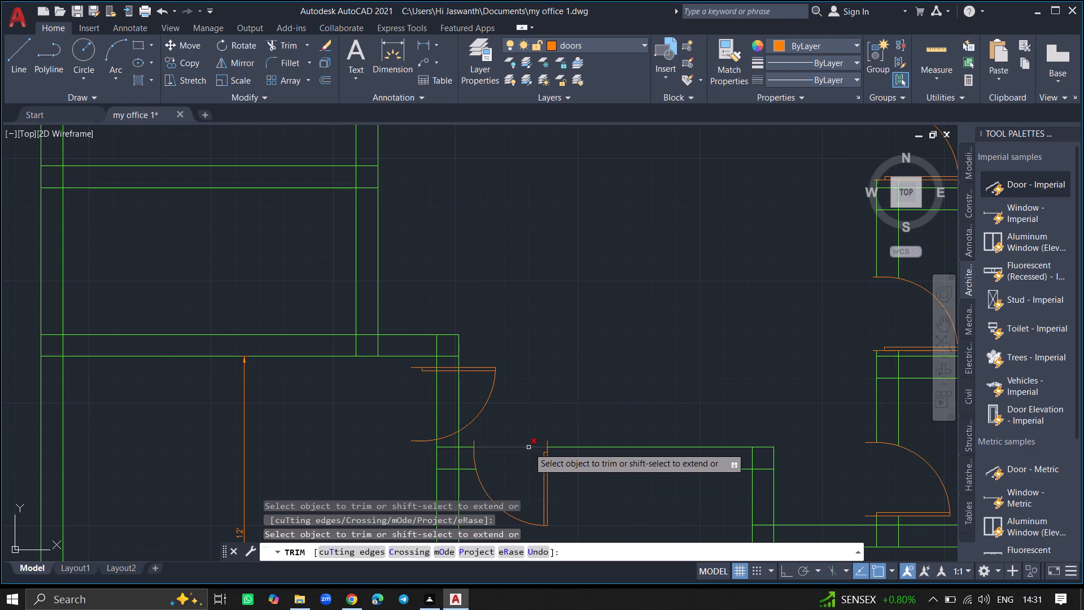
click(528, 447)
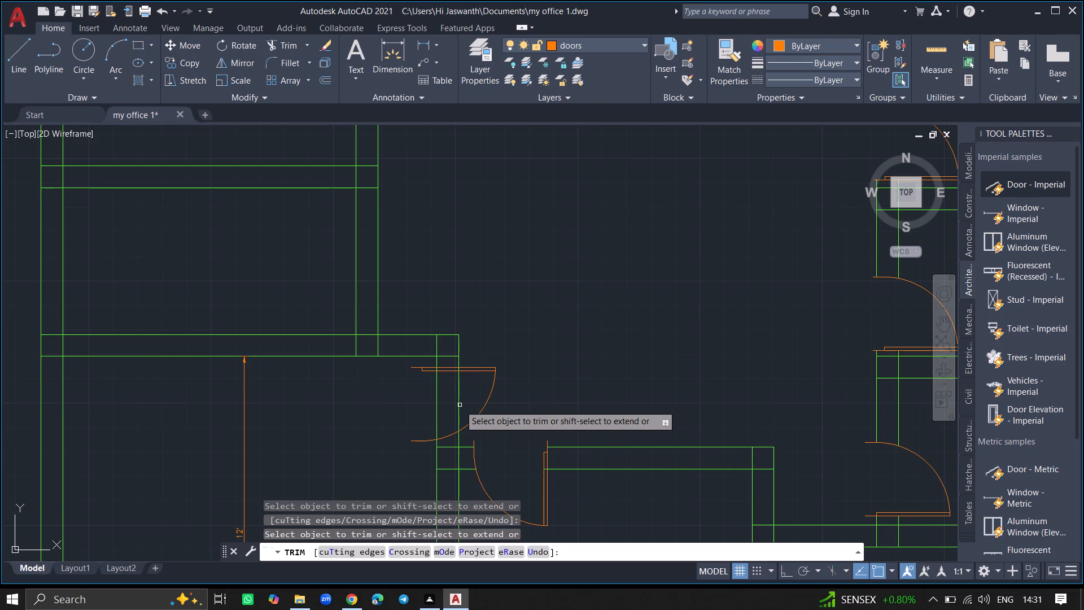
Trim both lines of the lower-left room's right wall across its door opening, including the short stubs inside the door leaf.
click(459, 405)
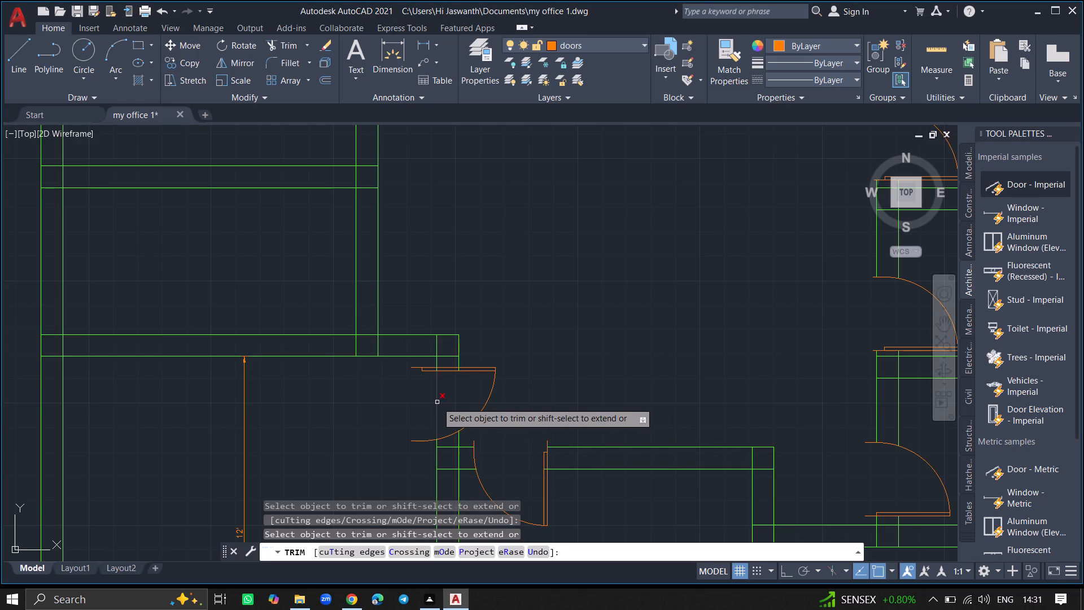
click(437, 402)
ctrl+scroll(461, 372, up, 4)
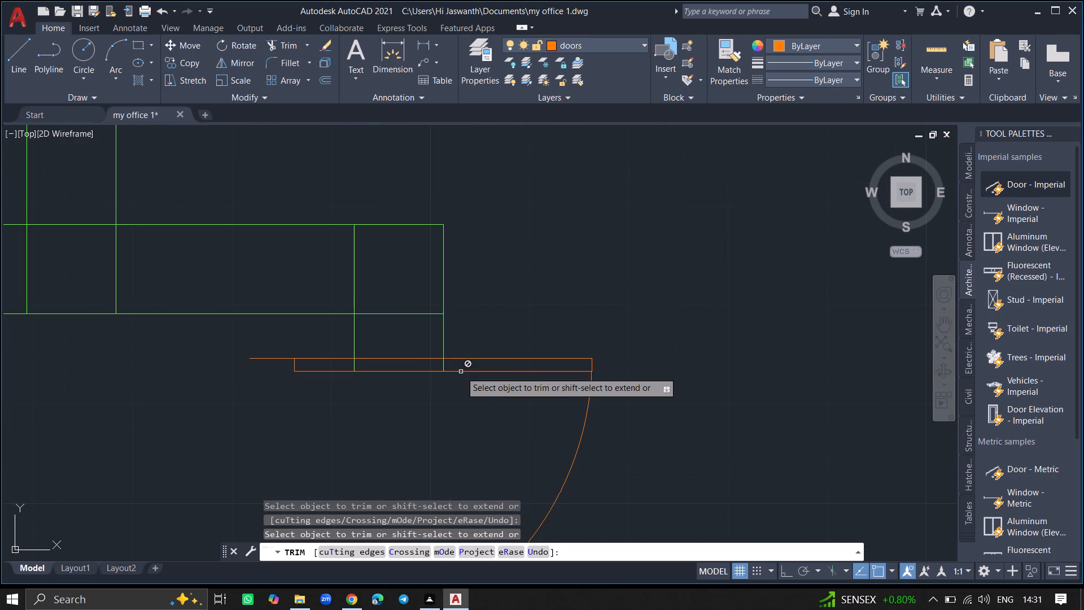
click(445, 365)
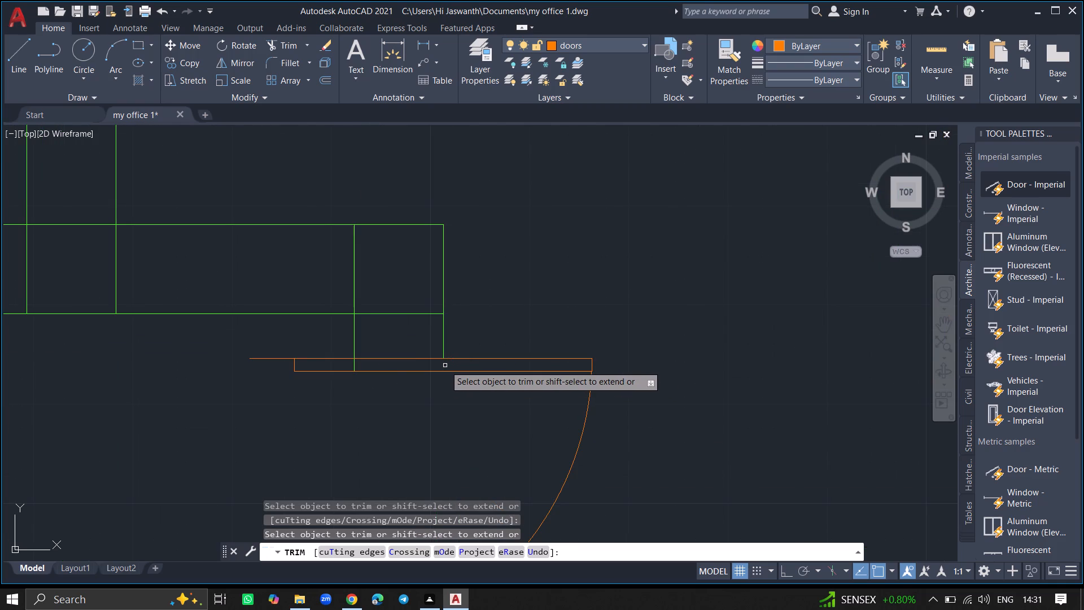
click(353, 363)
ctrl+scroll(384, 416, down, 3)
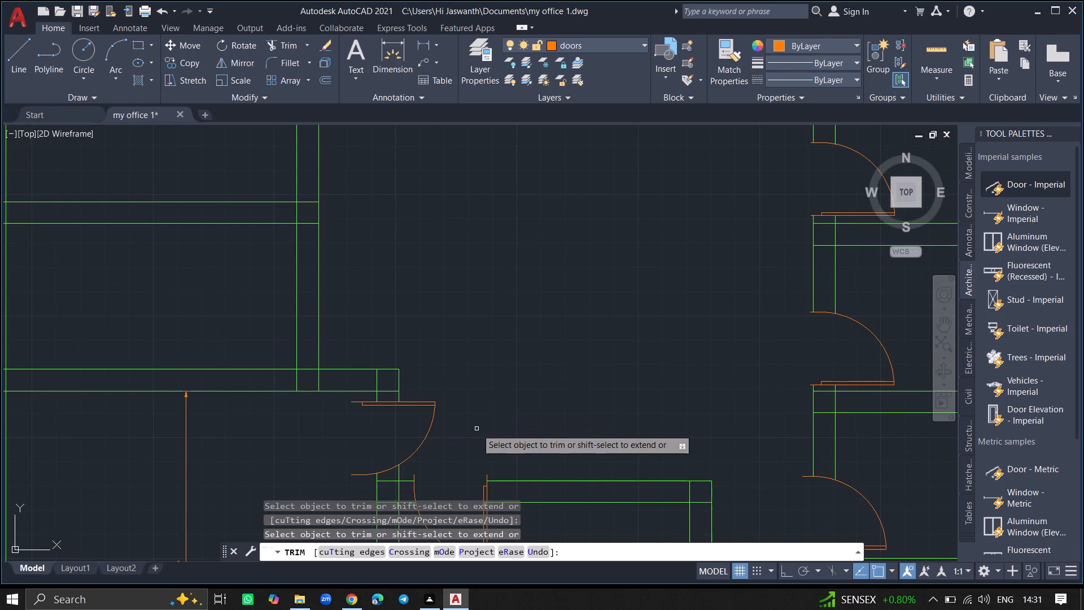
Trim the leftover wall stub inside the leaf of the lower middle room's door and finish trimming.
ctrl+scroll(479, 421, down, 3)
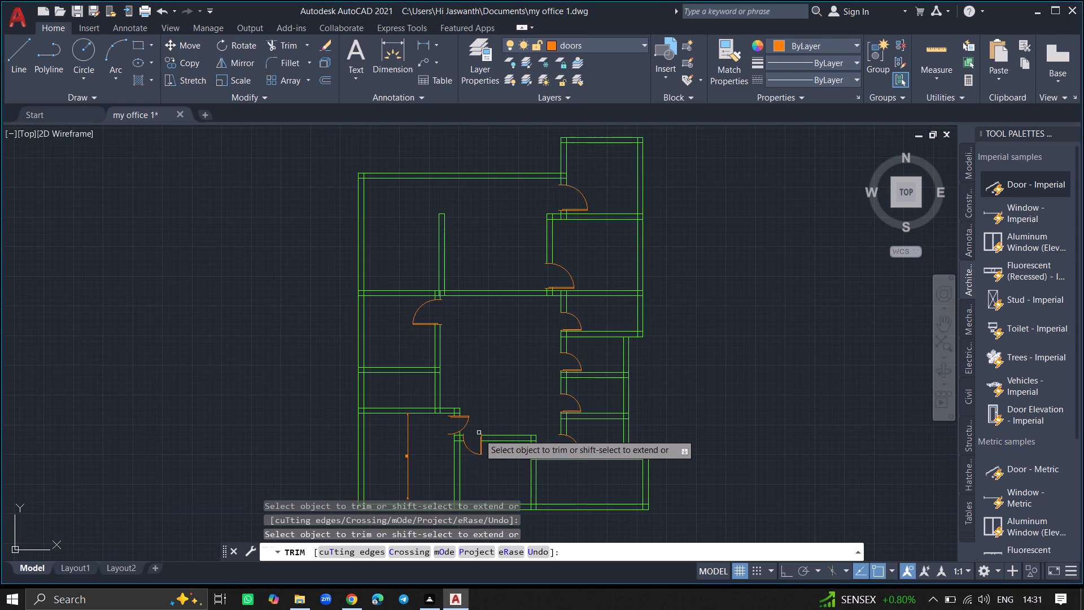
ctrl+scroll(478, 444, up, 4)
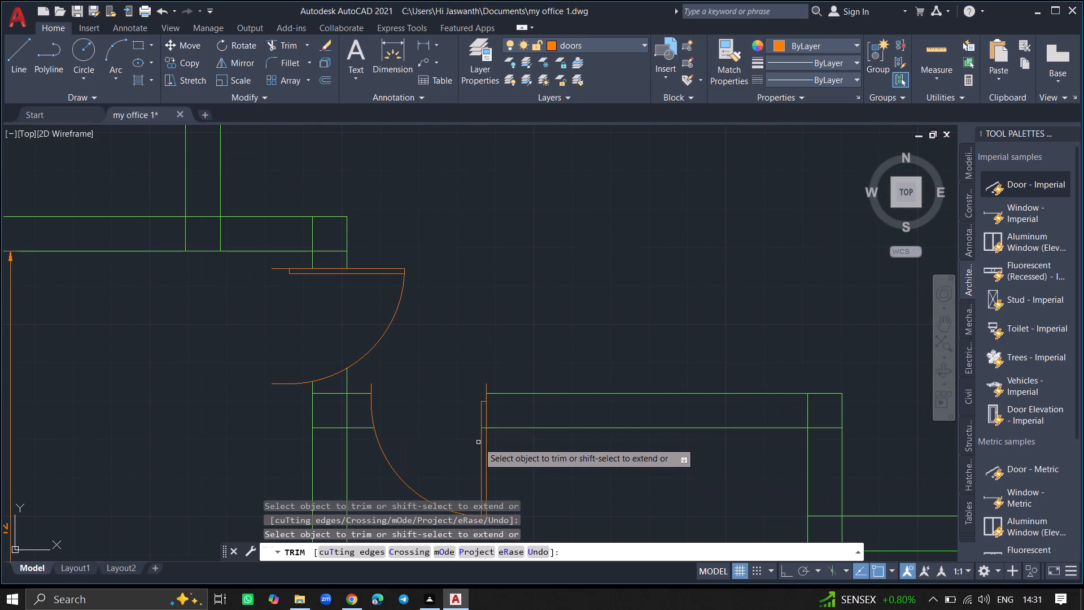
ctrl+scroll(483, 429, up, 4)
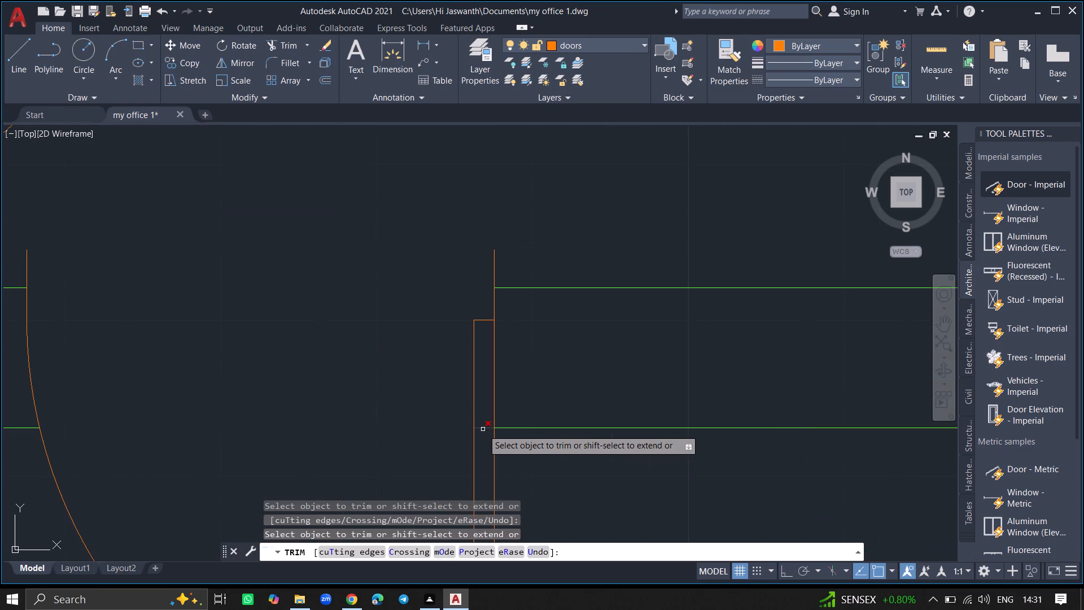
click(483, 429)
key(Return)
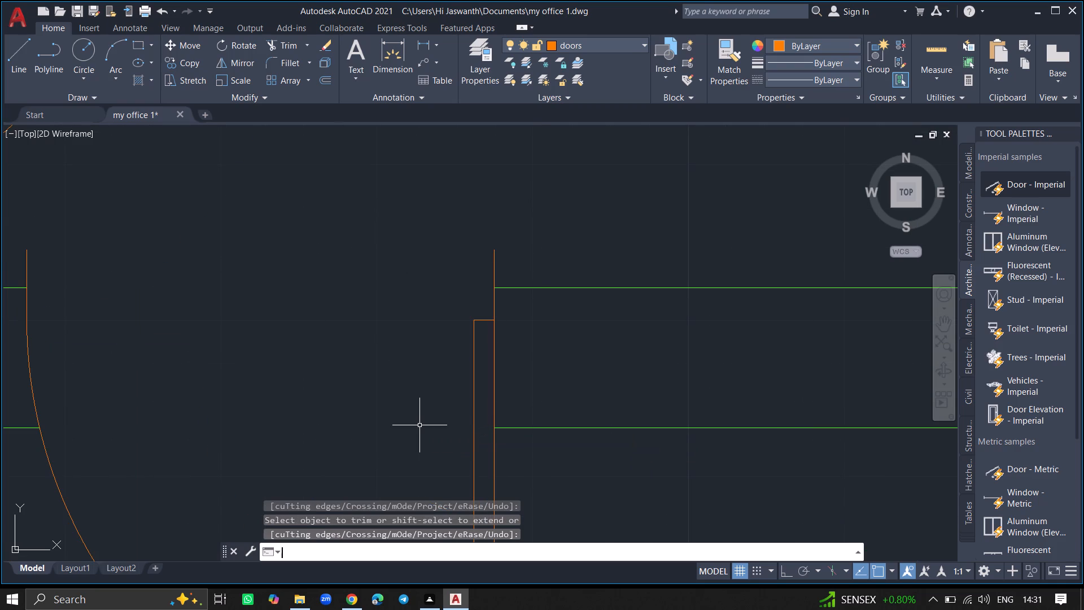
Copy the lower middle room's door about 10'-9" at 345° onto the lower-right room's top wall, beside its left corner.
ctrl+scroll(419, 425, down, 6)
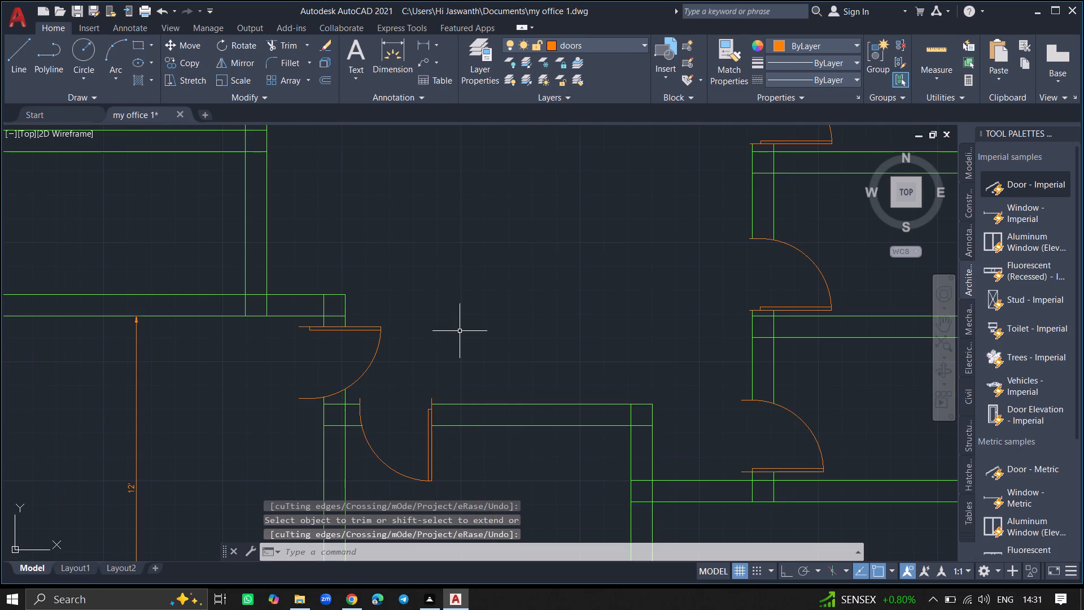
ctrl+scroll(461, 327, down, 3)
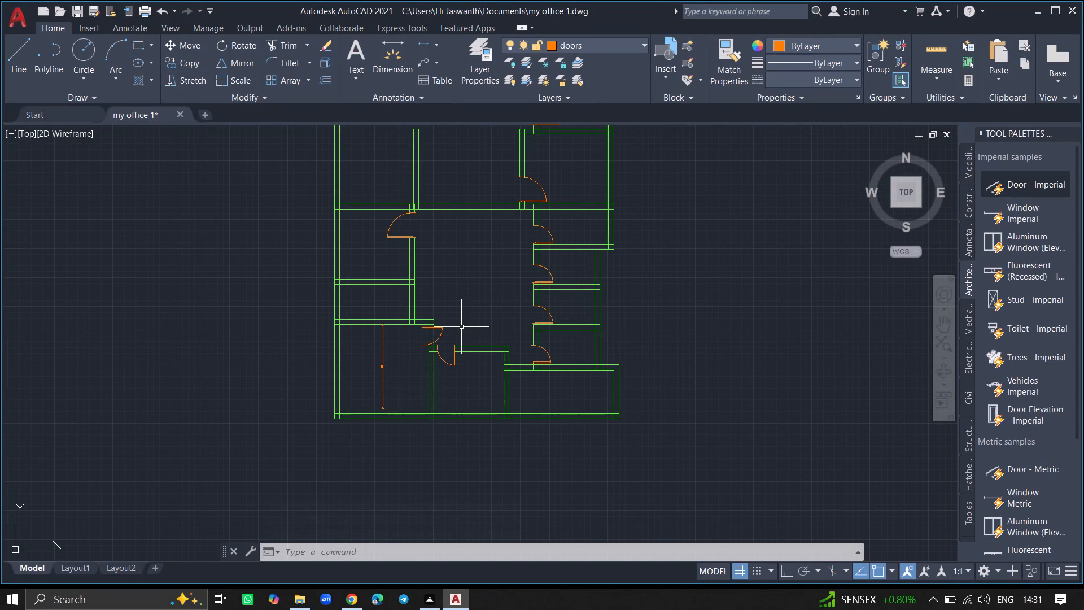
click(442, 355)
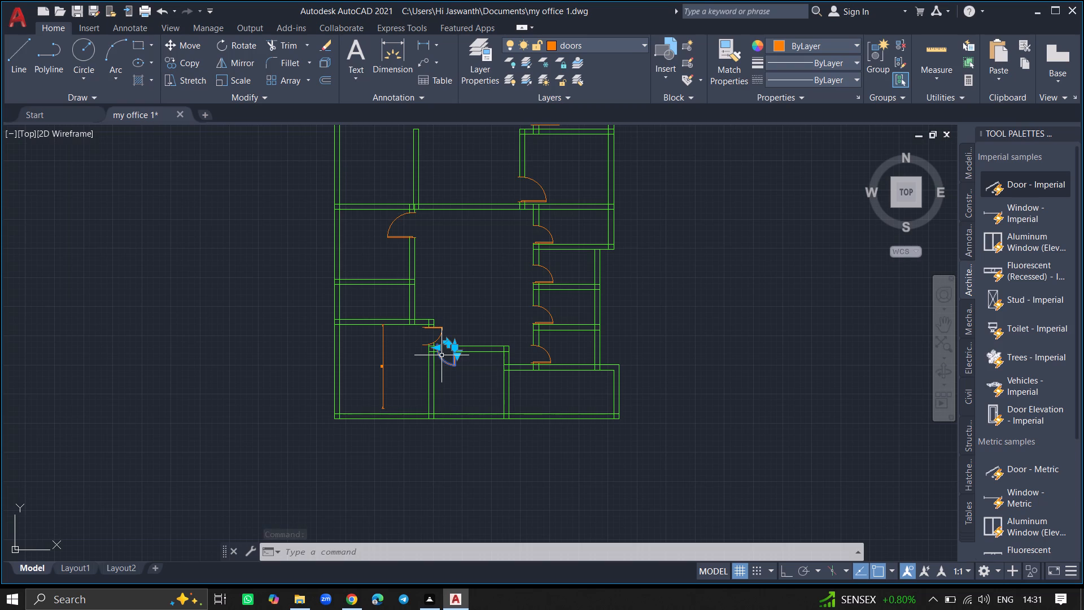
text(copy)
key(Return)
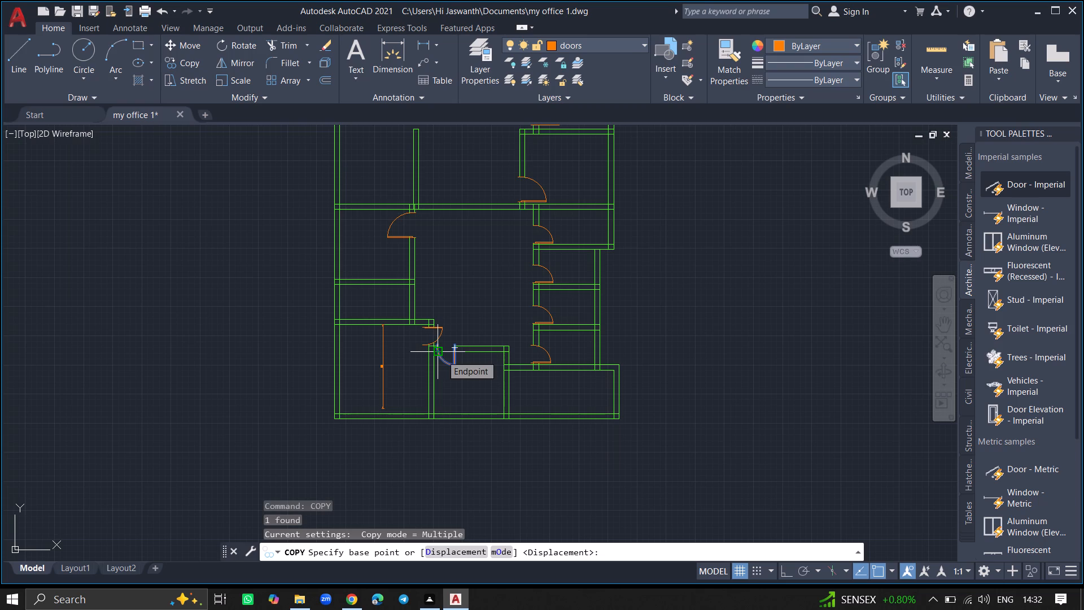
click(442, 355)
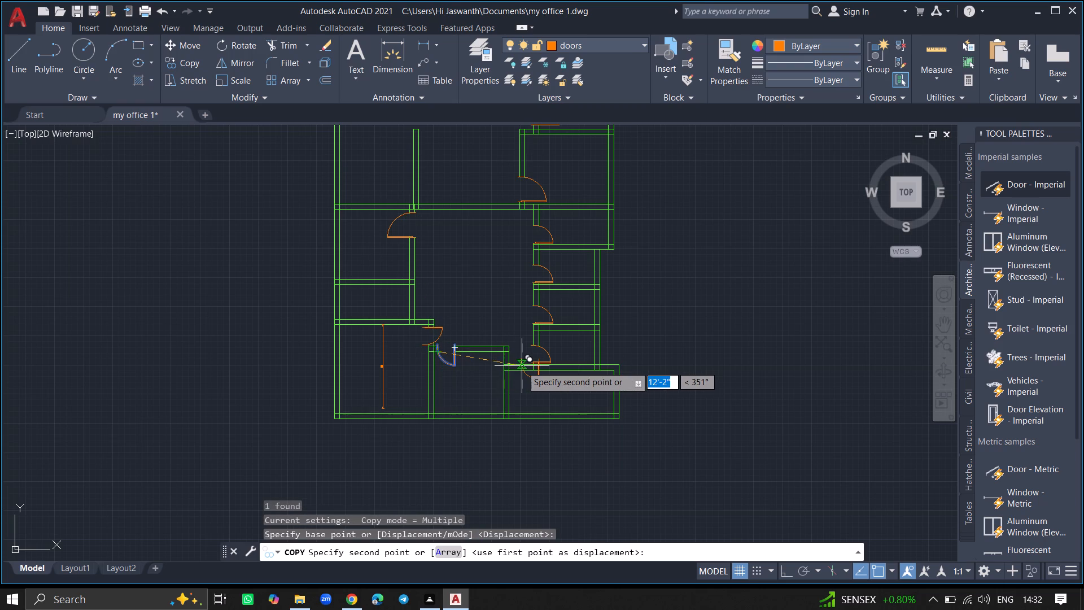
ctrl+scroll(522, 366, up, 4)
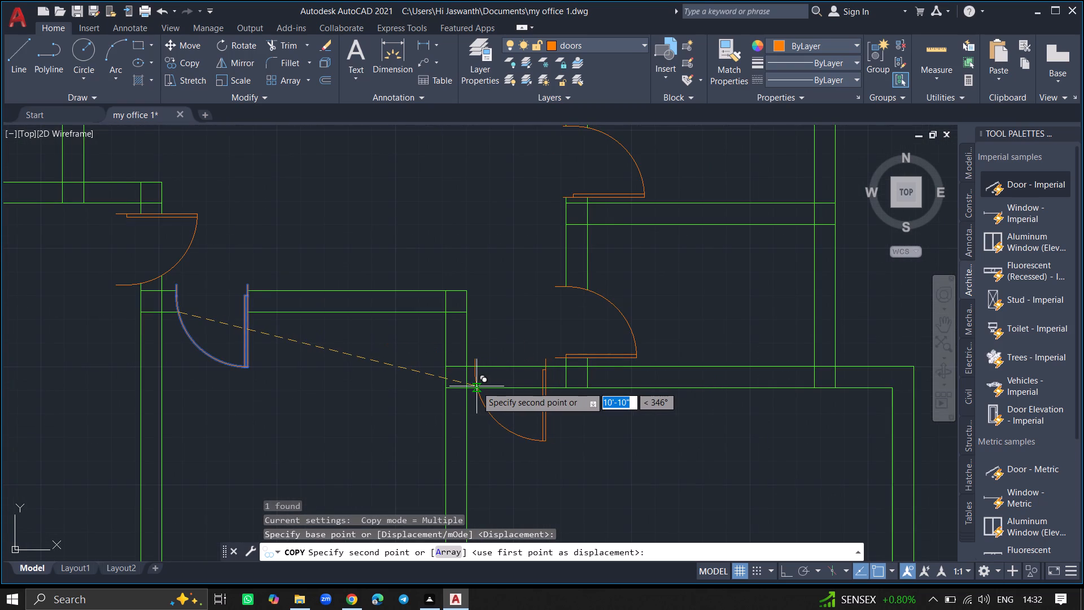
ctrl+scroll(477, 386, up, 3)
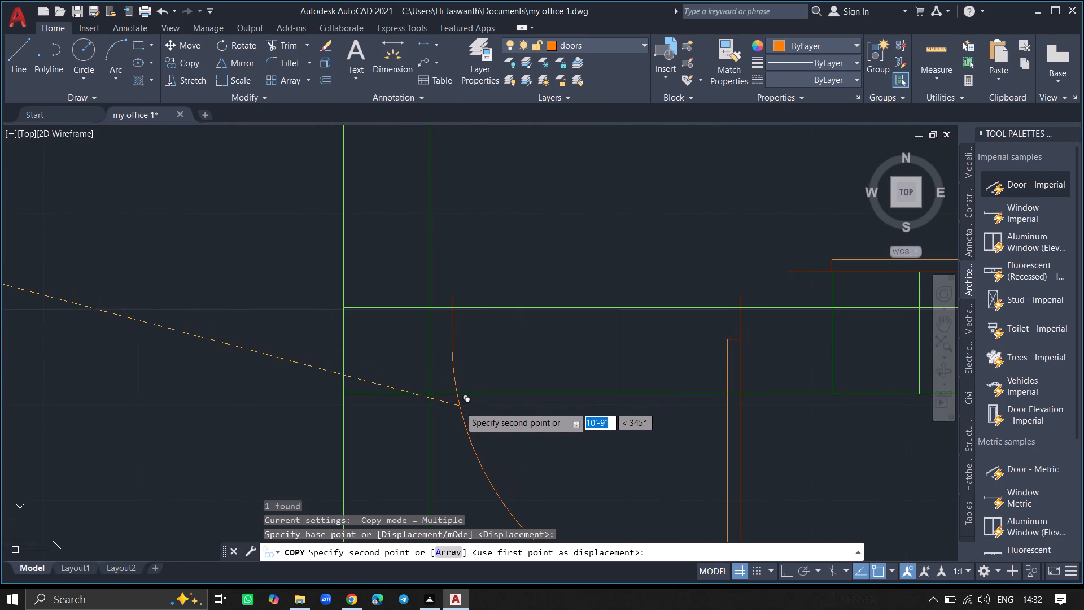
click(460, 409)
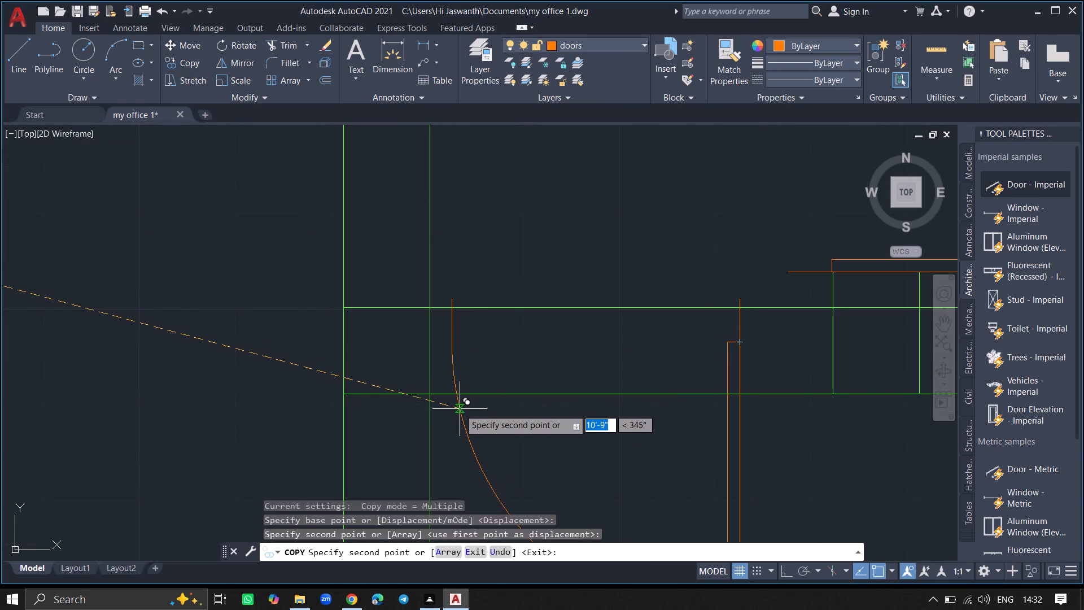
key(Escape)
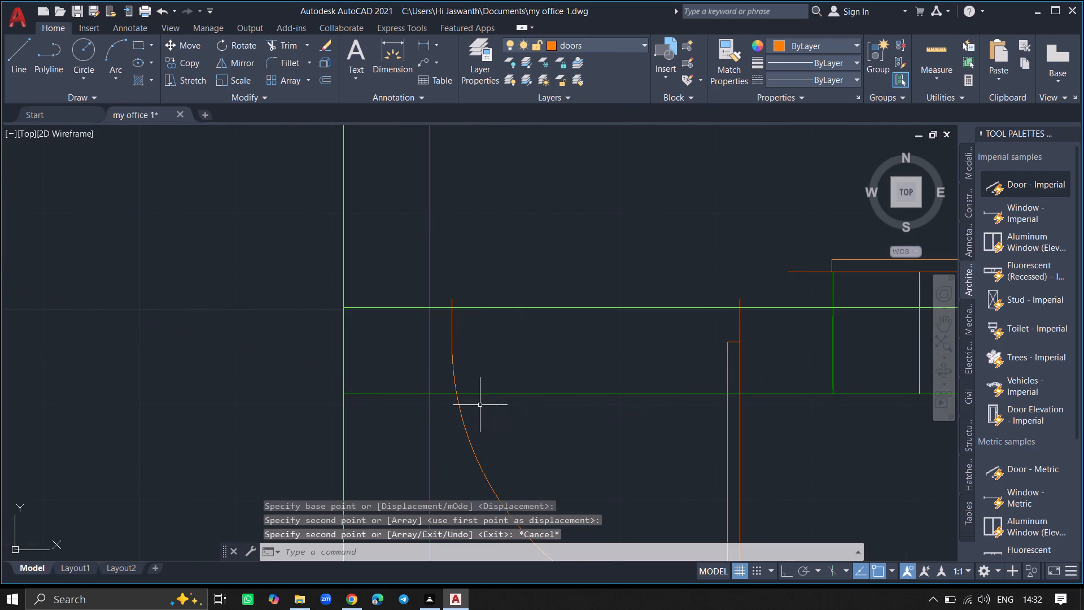
Trim both lines of the lower-right room's top wall across the copied door's opening, including the stub inside the leaf.
text(trim)
key(Return)
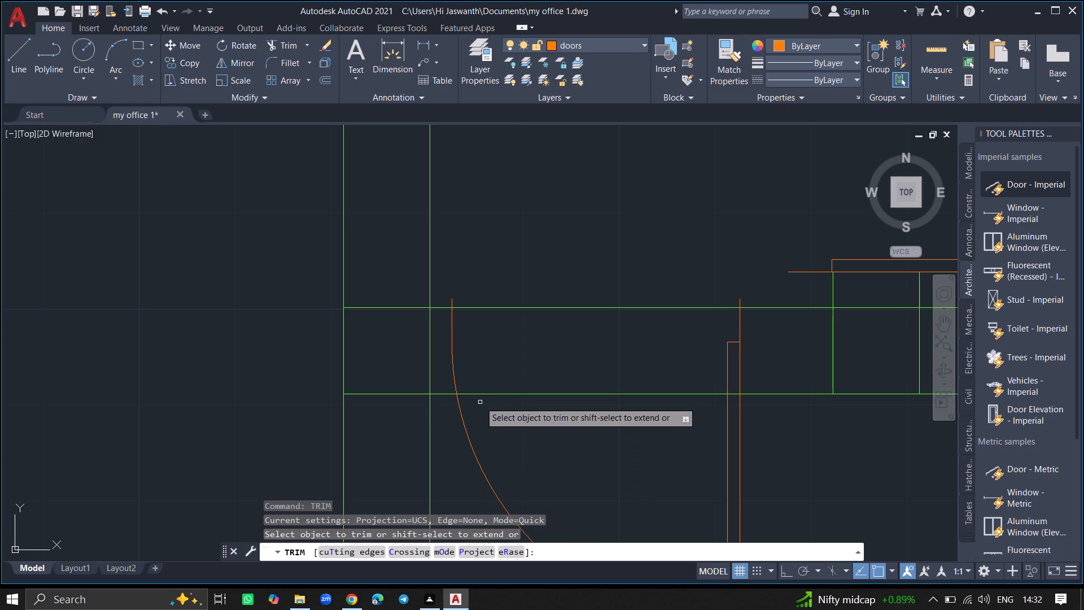
click(480, 395)
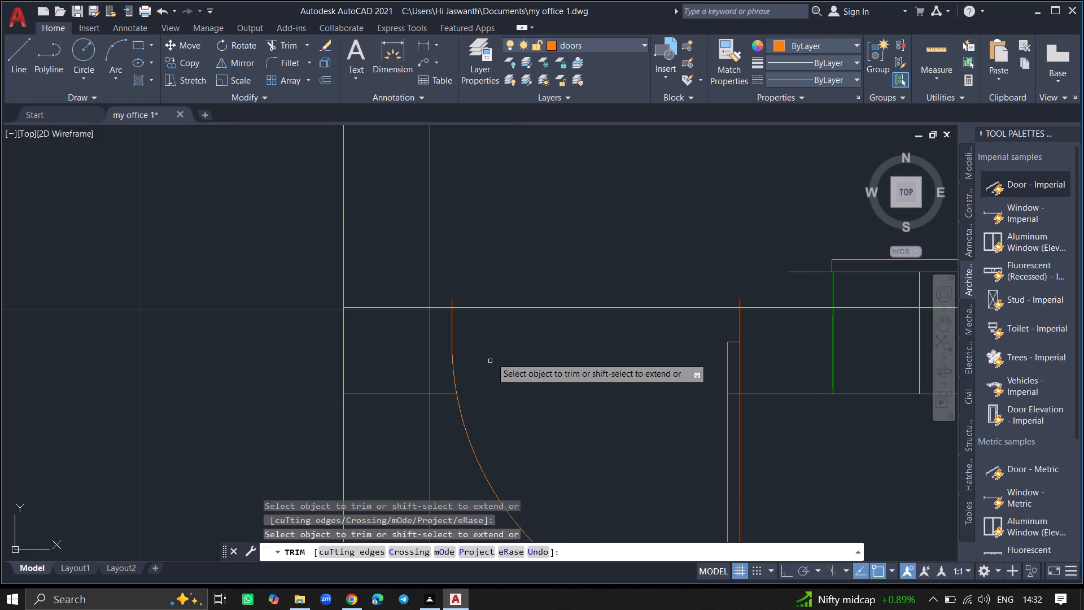
click(519, 306)
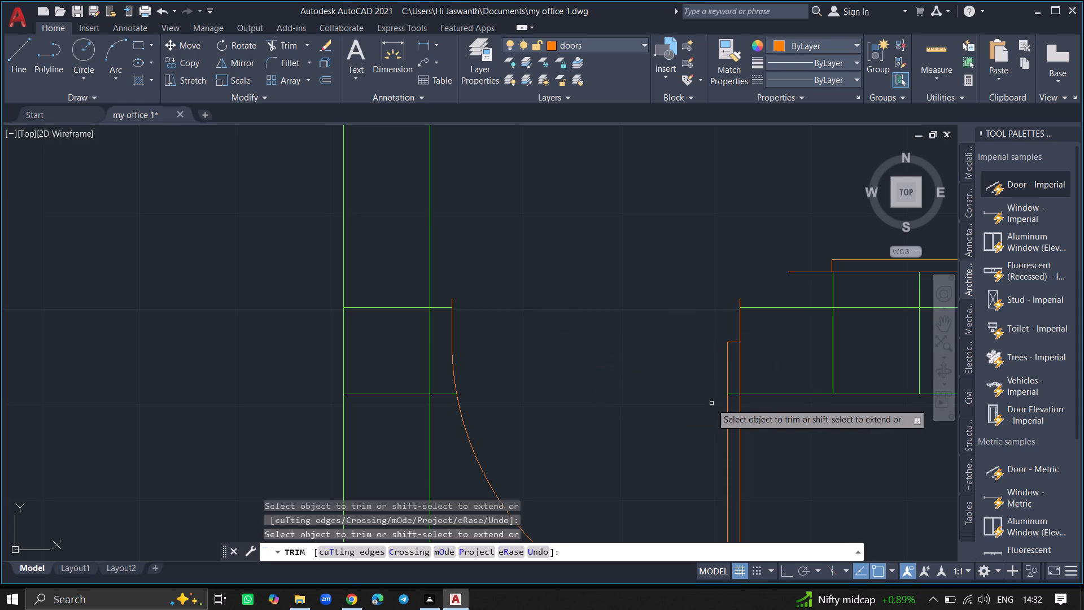
click(736, 394)
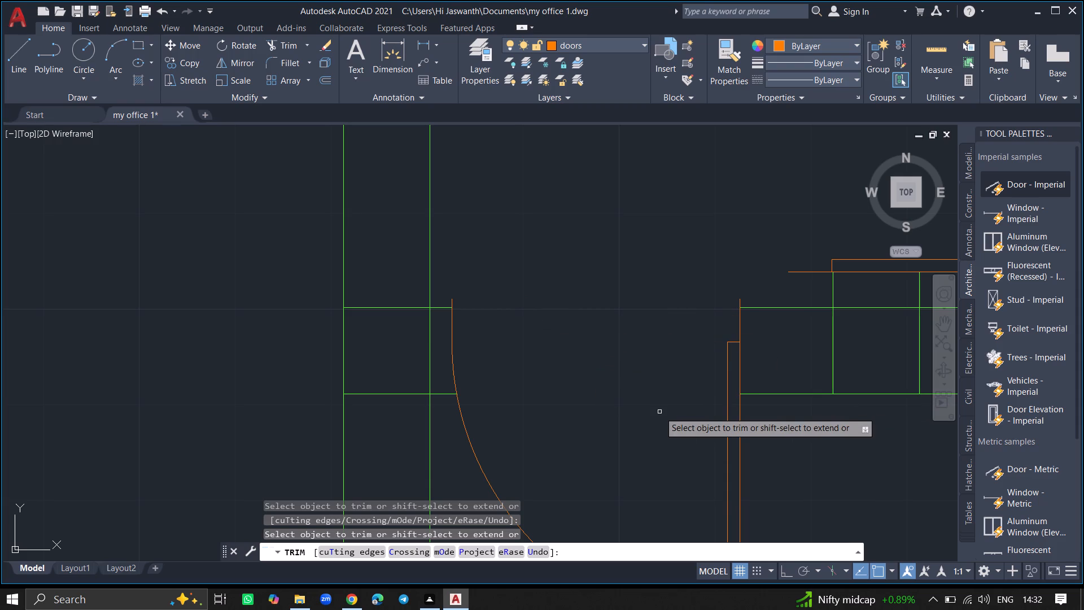
key(Return)
Delete the vertical 12' dimension from the lower-left room.
ctrl+scroll(659, 412, down, 3)
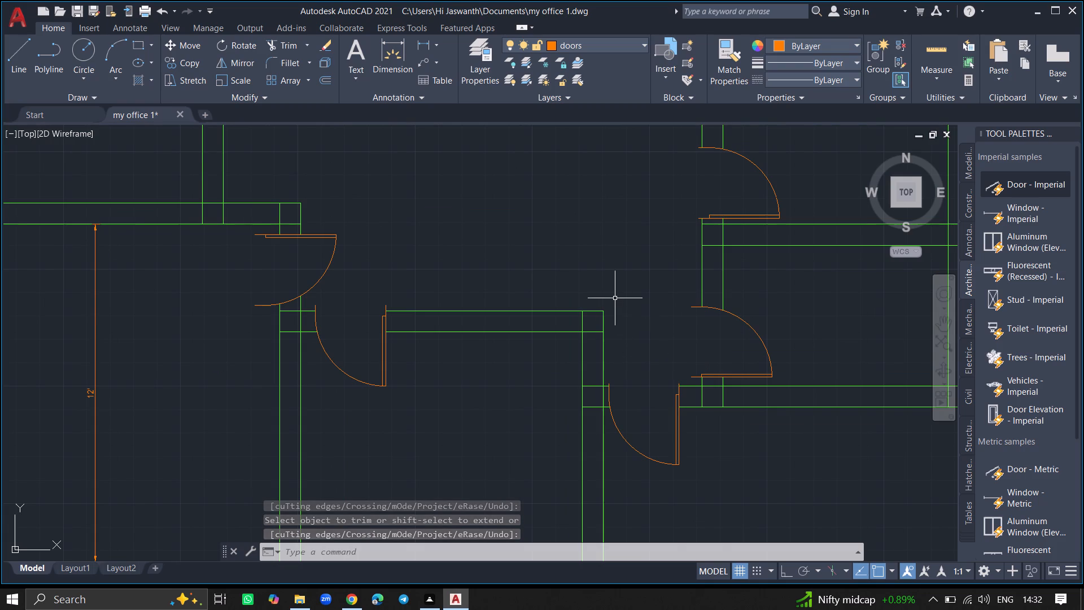
ctrl+scroll(615, 298, down, 1)
ctrl+scroll(596, 255, down, 1)
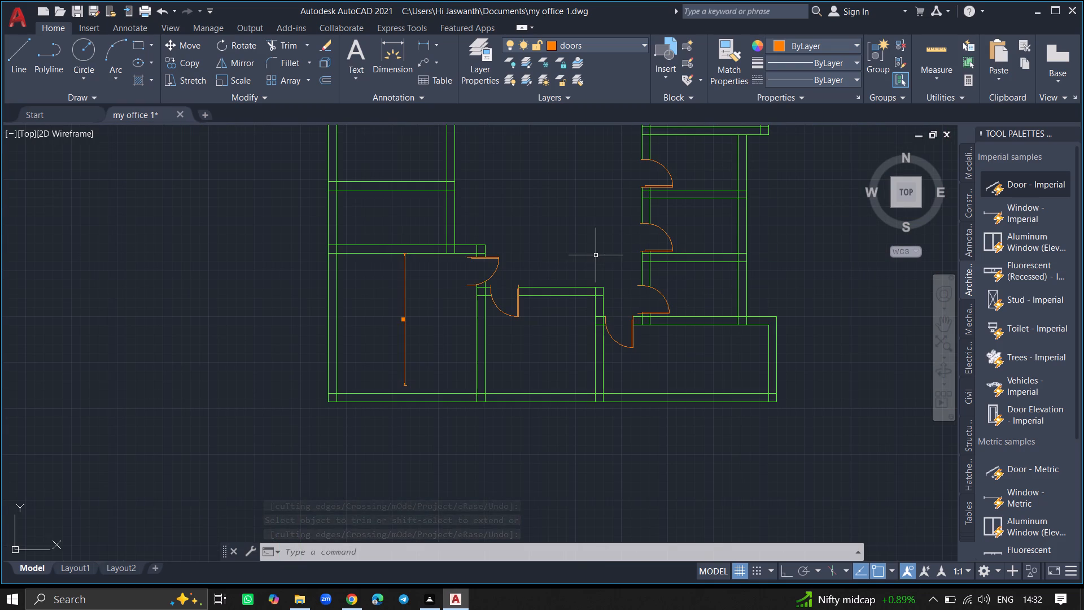
click(404, 320)
key(Delete)
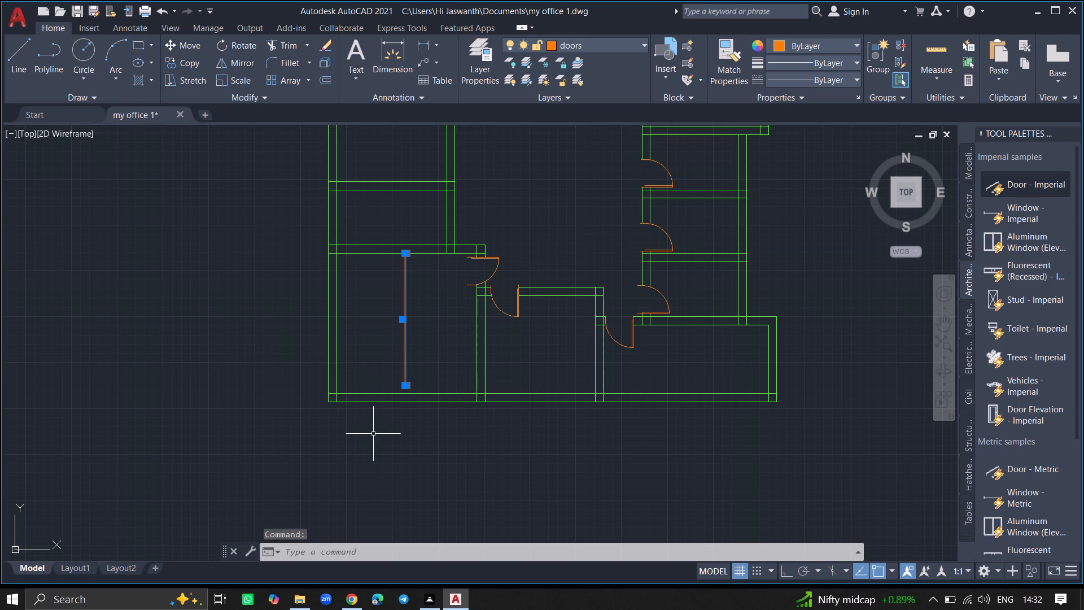
key(Delete)
Make the window layer the current layer.
ctrl+scroll(387, 361, down, 1)
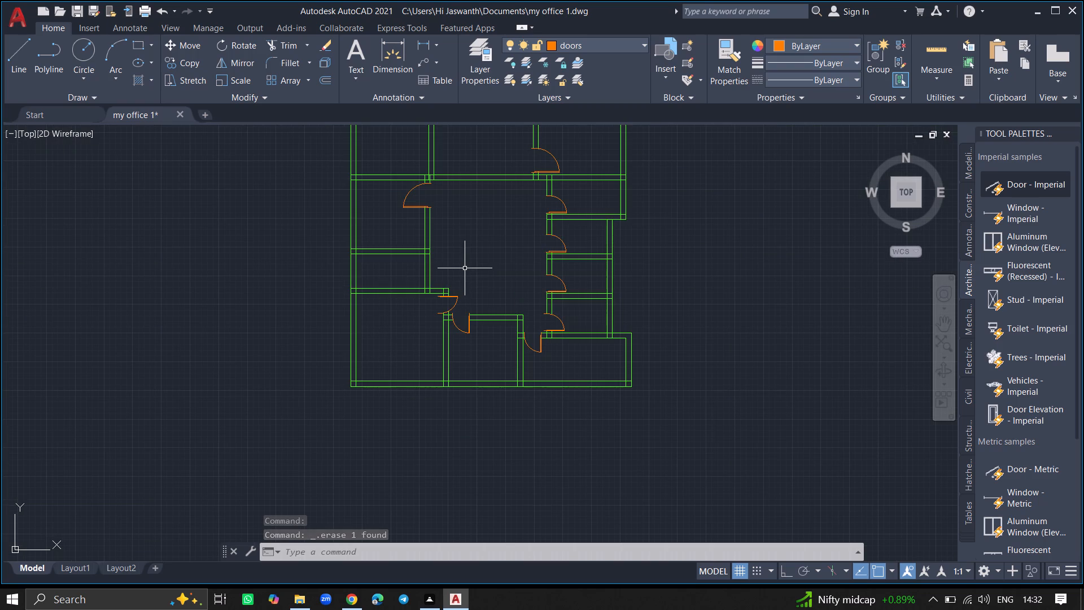
ctrl+scroll(465, 268, down, 2)
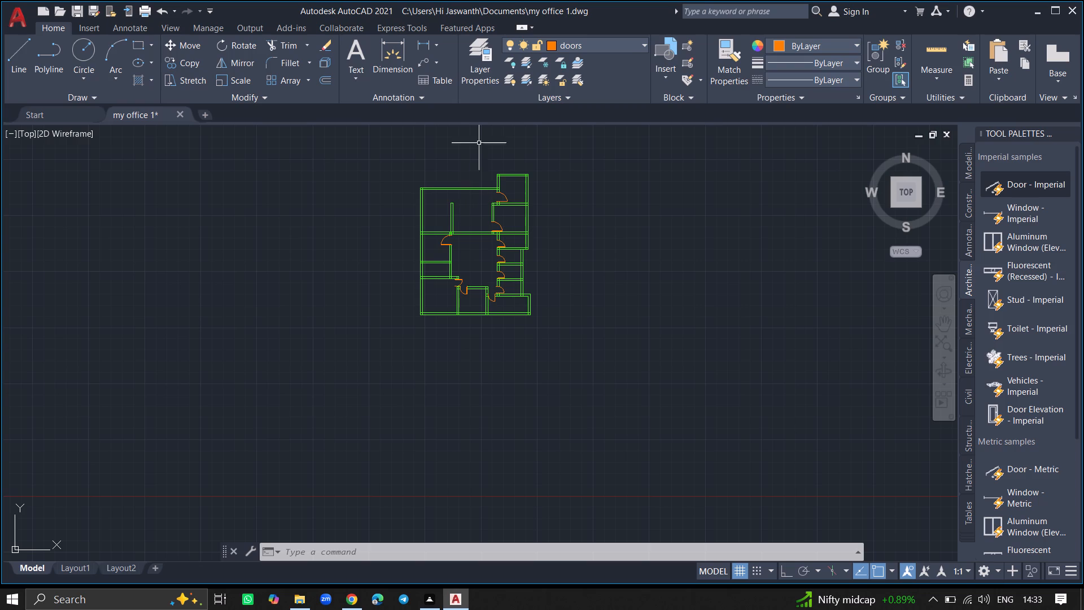
click(474, 80)
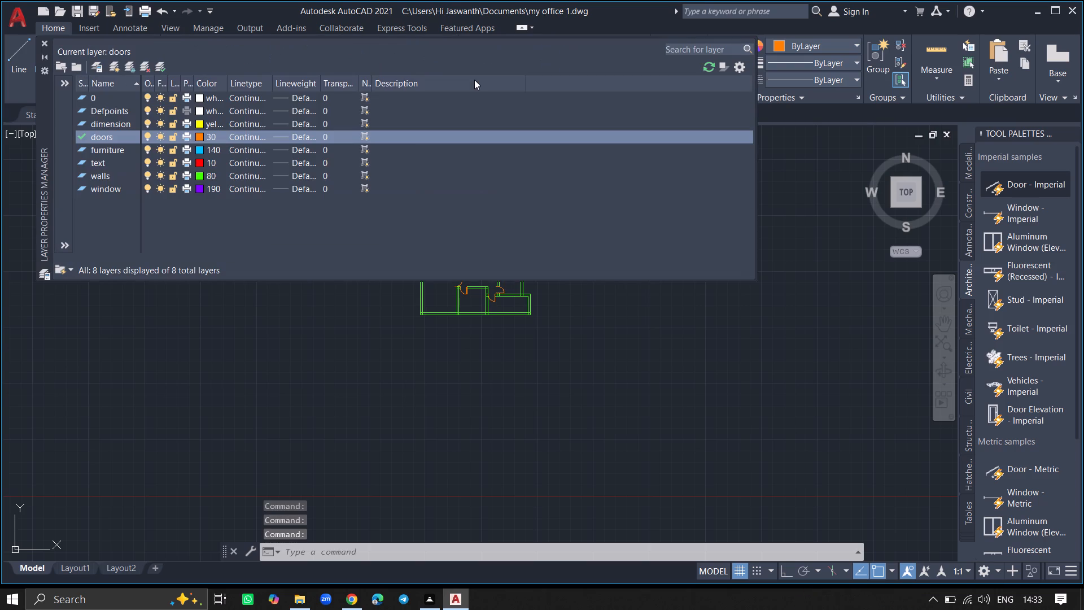
double_click(111, 188)
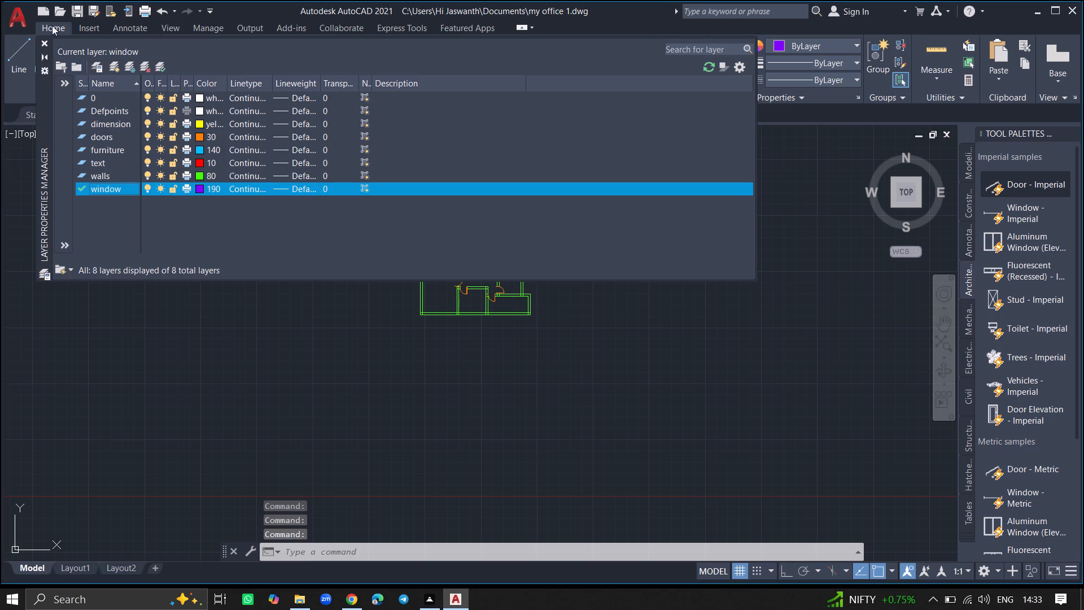
click(45, 42)
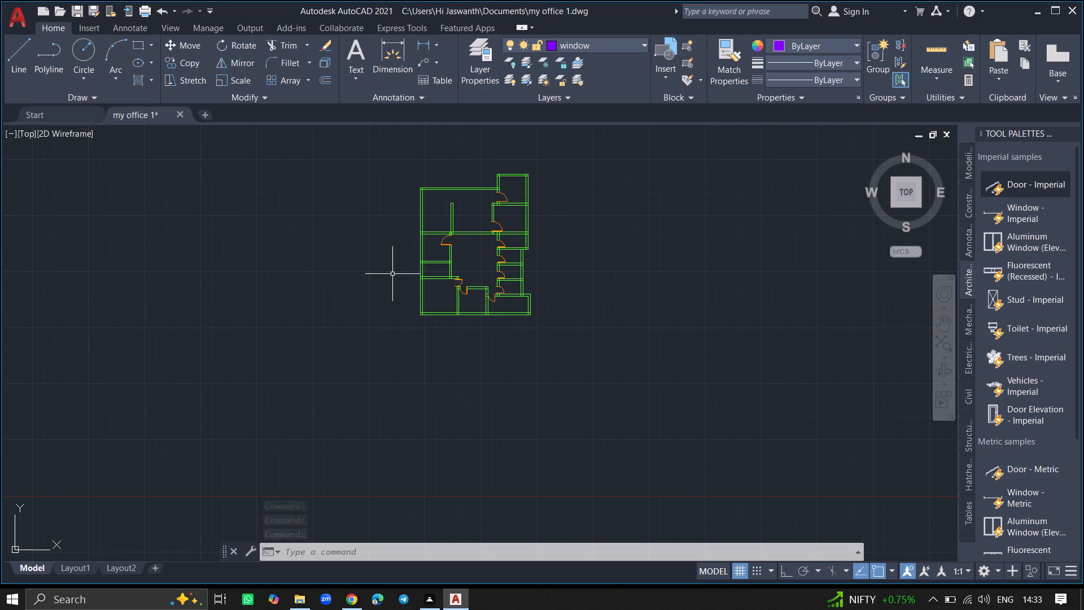
Insert a Window - Imperial block in the empty space below the floor plan.
click(1017, 216)
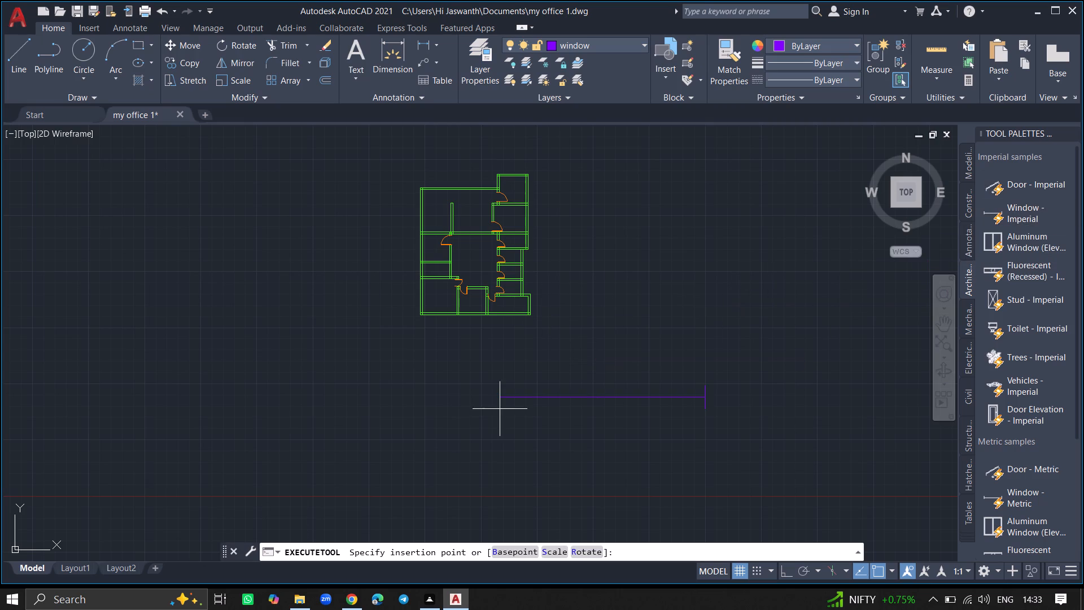
click(445, 403)
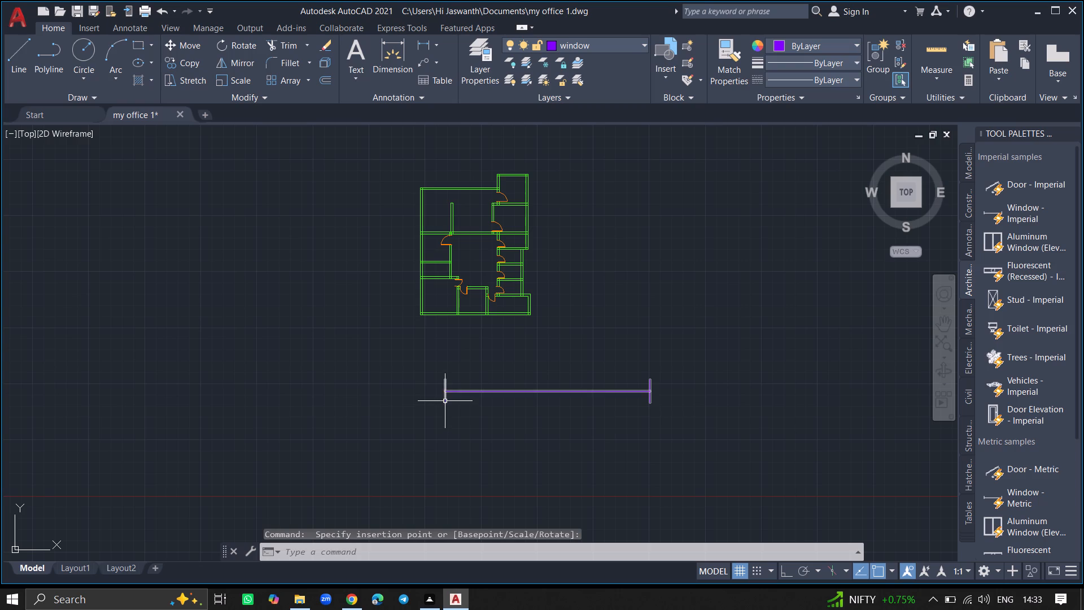
Scale the inserted window by reference from its left end, using its full width as reference and 4' as the new length.
click(445, 395)
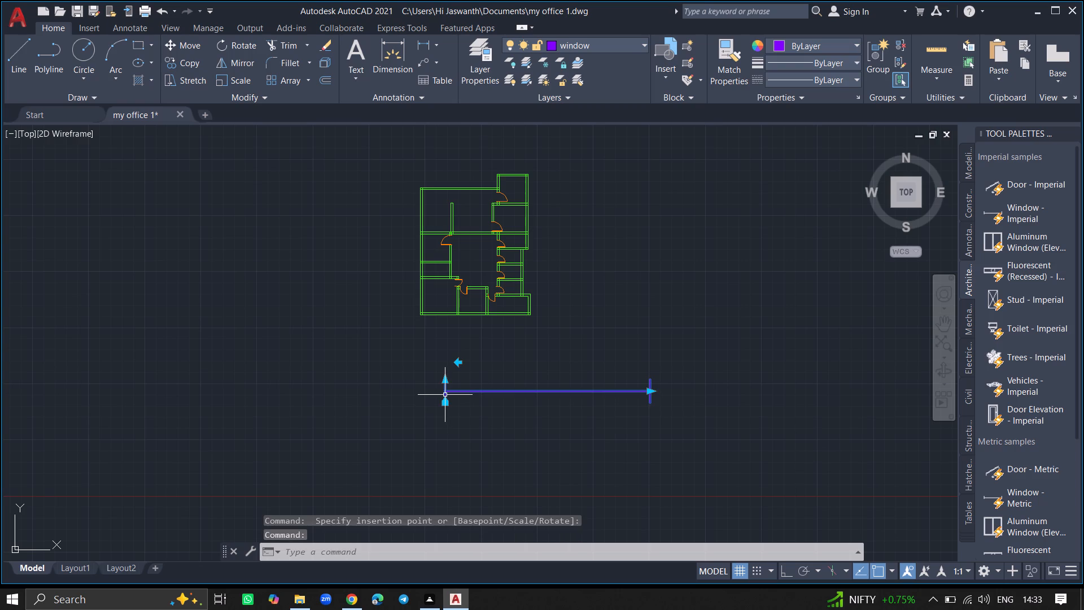
text(sc)
key(Return)
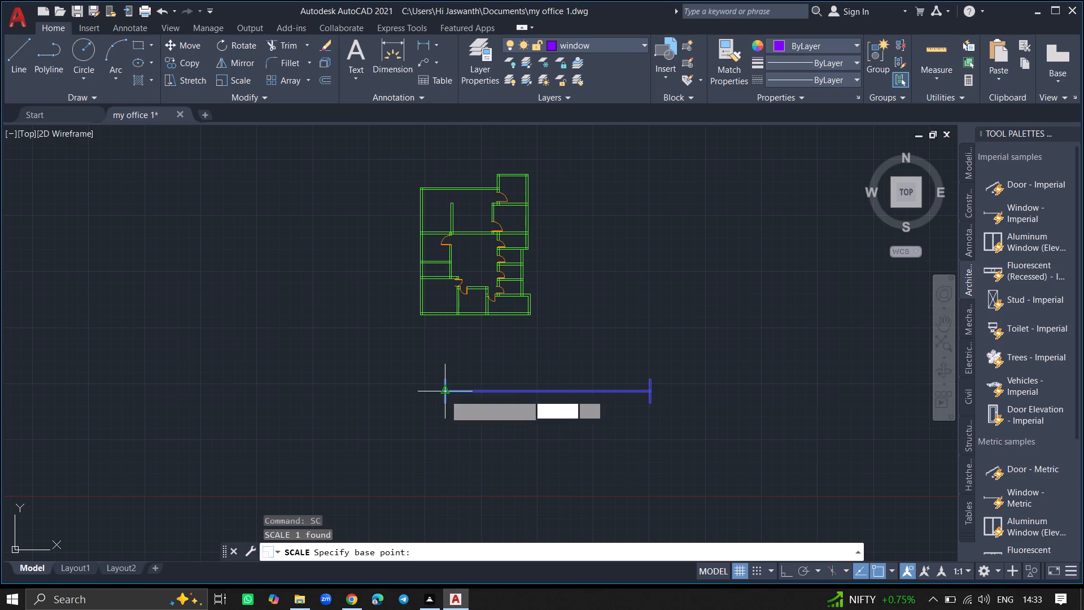
click(445, 395)
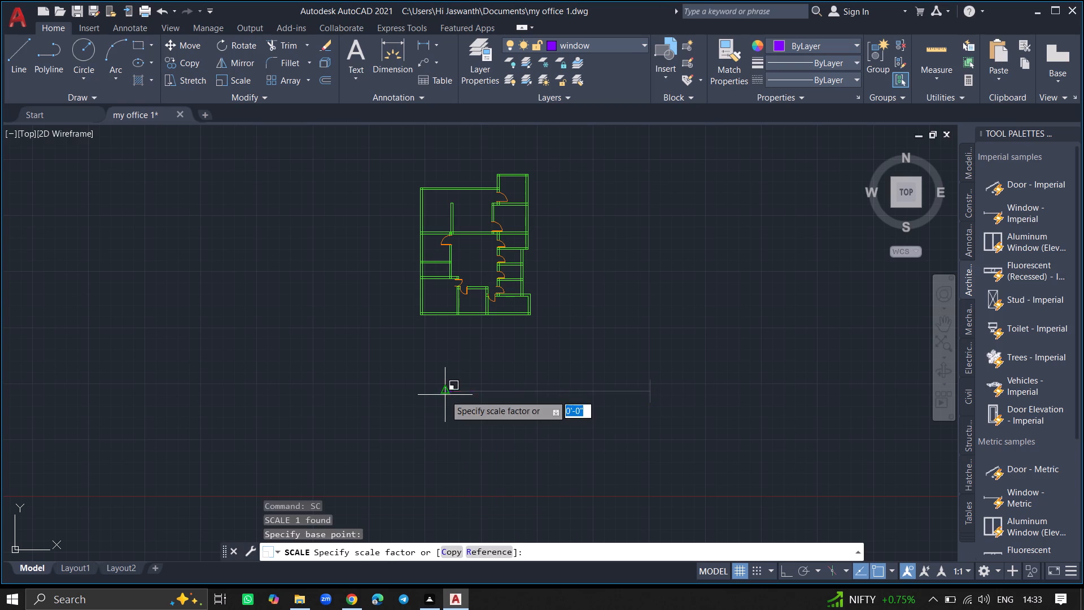
click(489, 550)
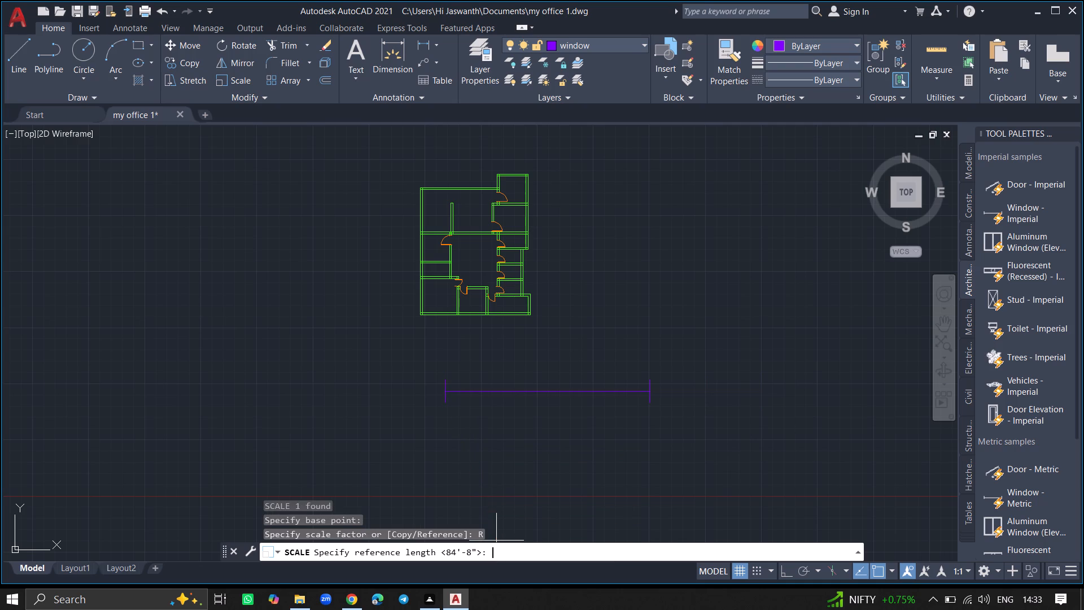
click(444, 403)
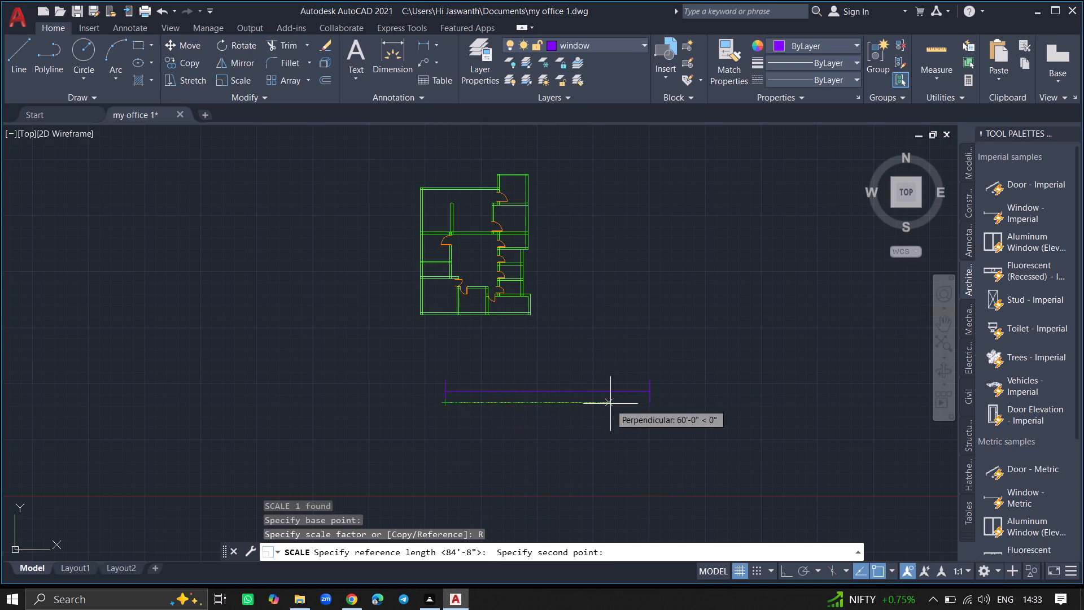
click(649, 405)
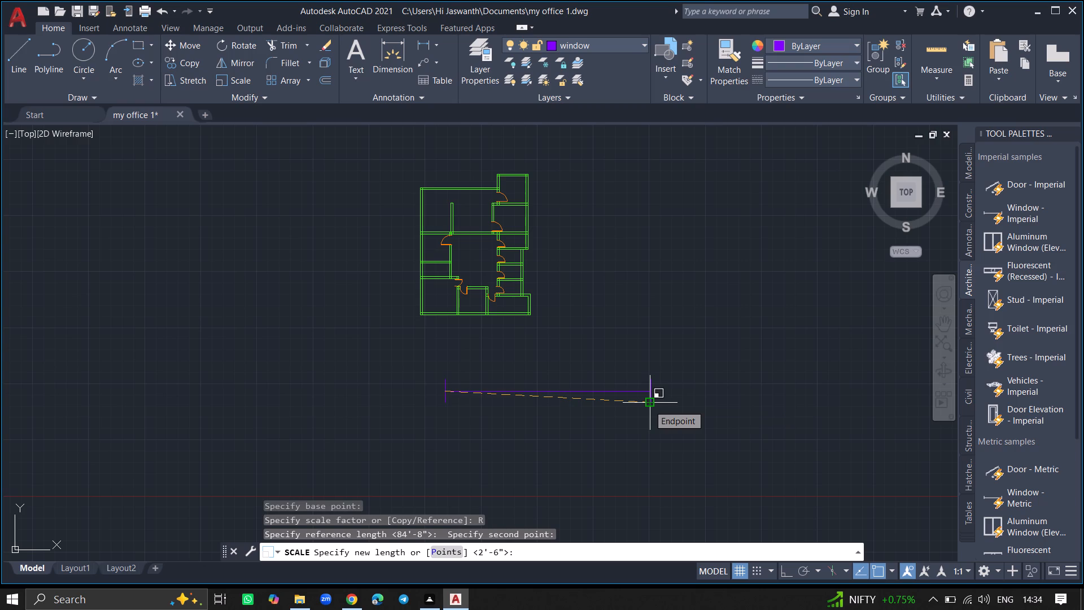
key(4)
key(apostrophe)
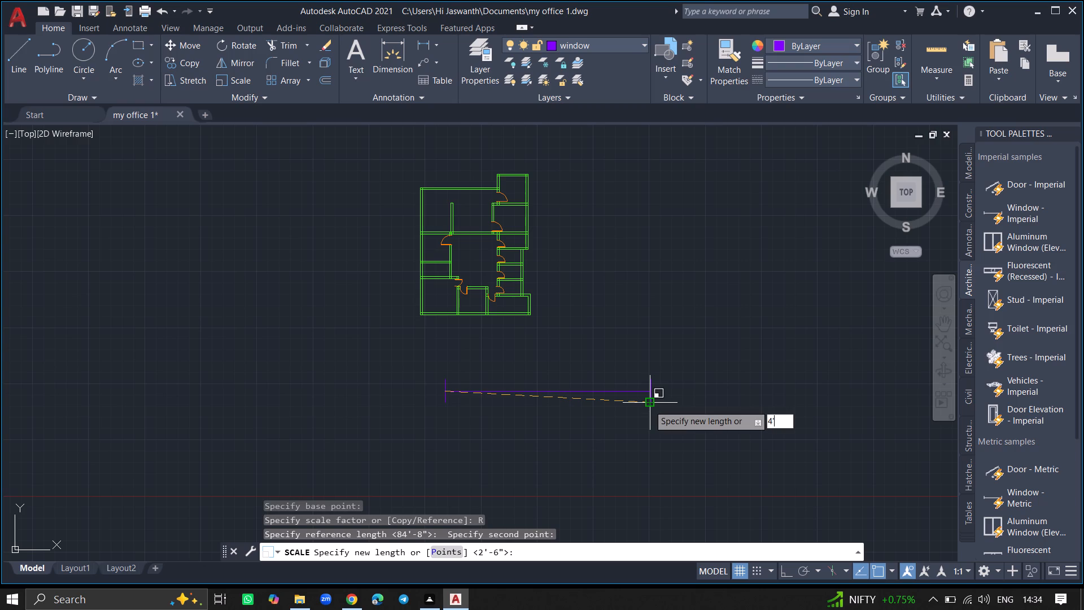
key(Return)
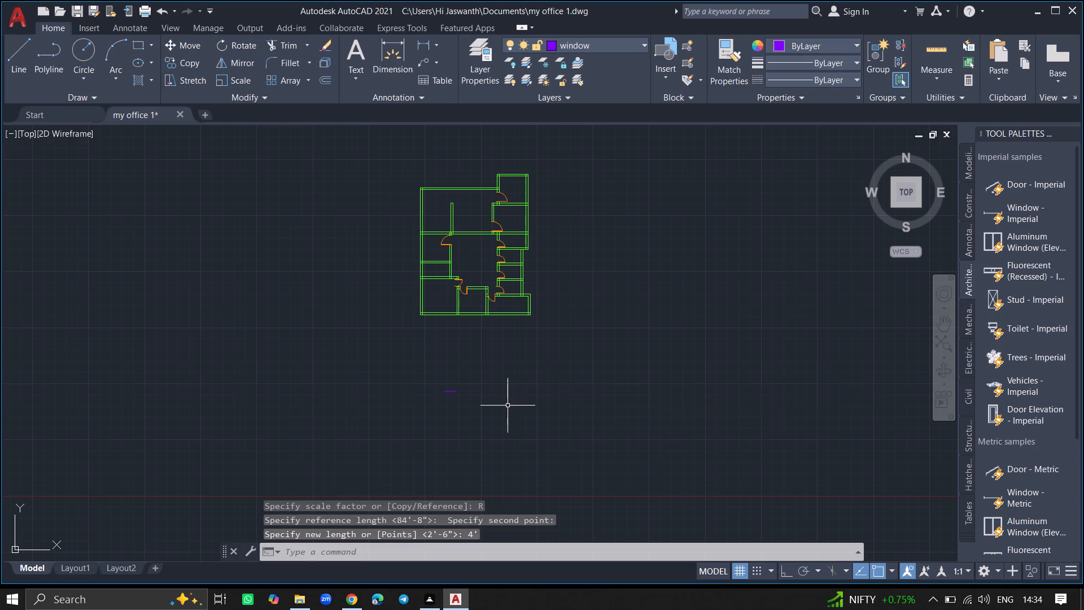
Rotate the window 90° about its midpoint so it stands vertical.
ctrl+scroll(448, 393, up, 4)
click(448, 387)
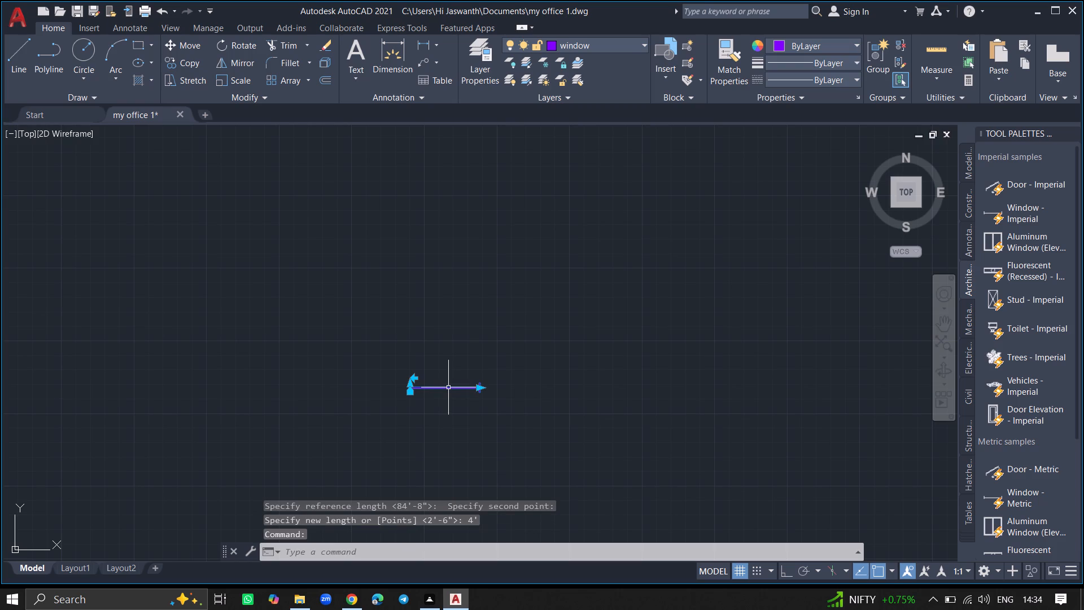
text(ro)
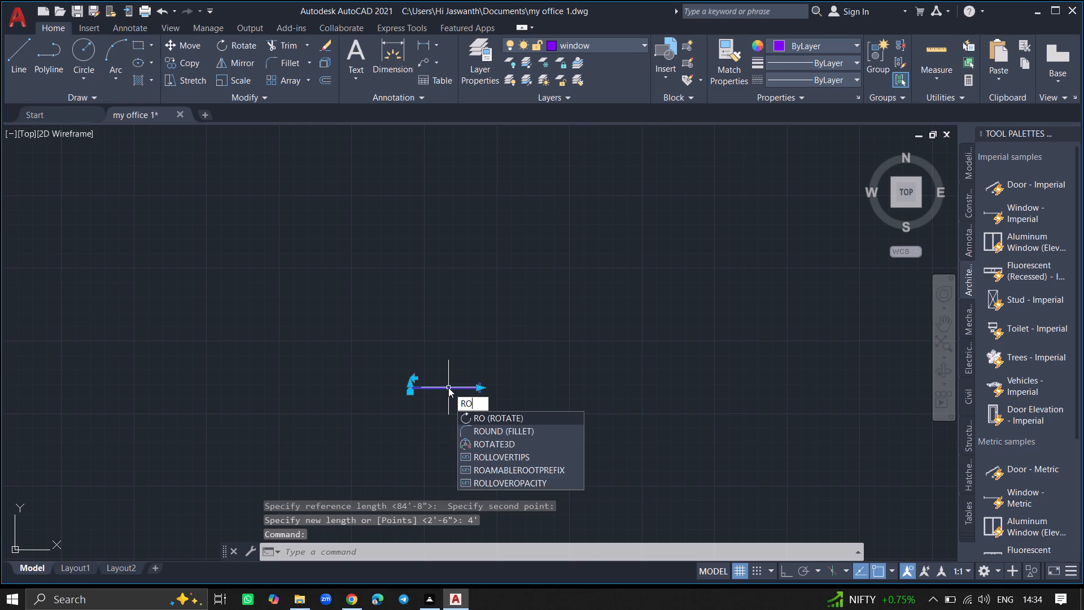
key(Return)
click(448, 387)
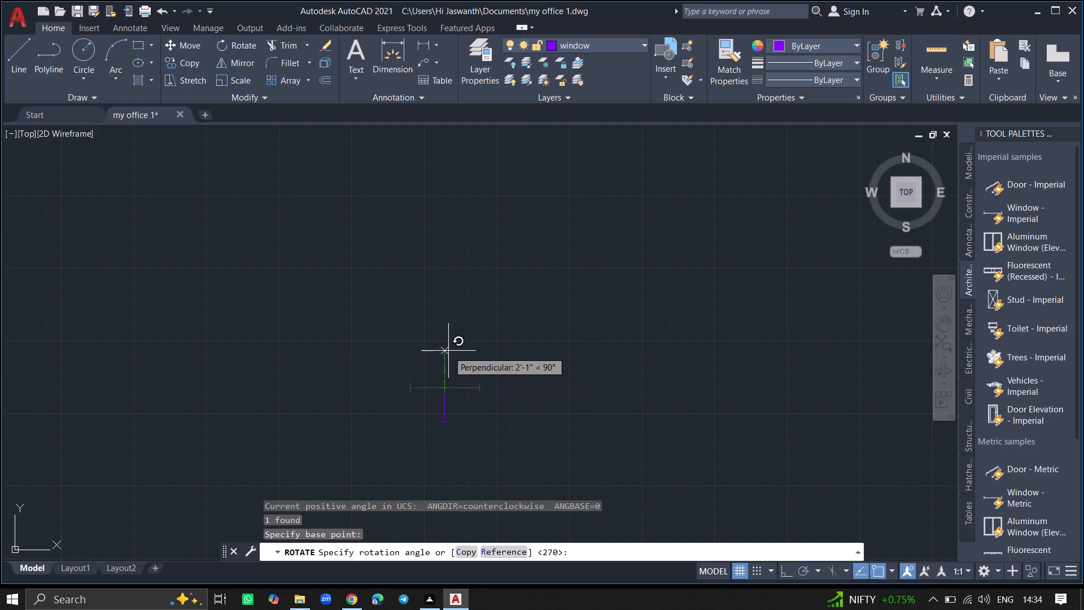
click(448, 351)
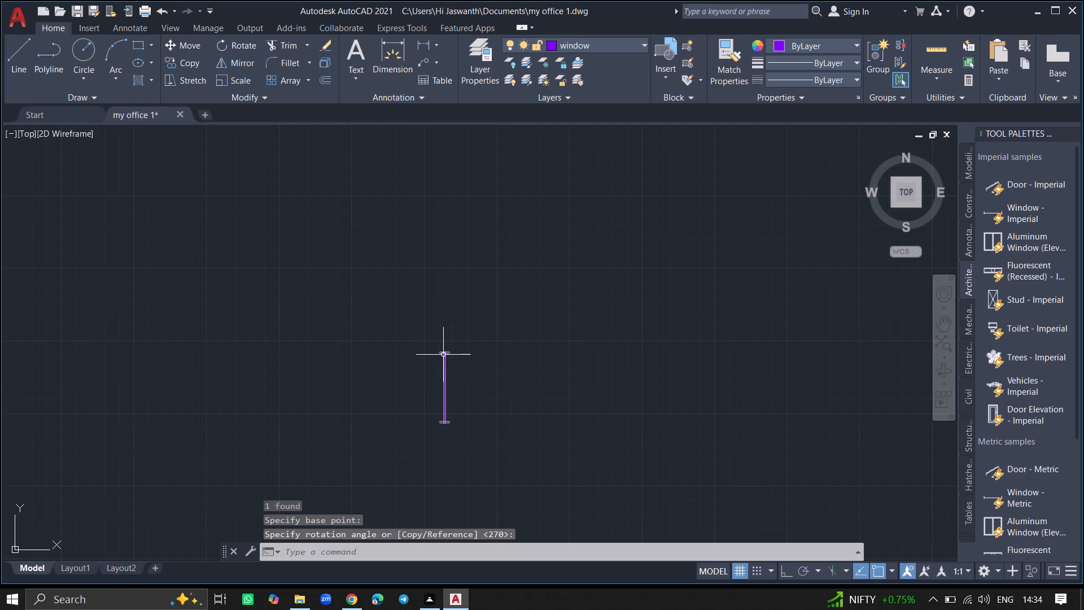
Move the window by its top end into the top-right room's left wall, centred between the wall lines at the top wall's inner line.
click(443, 355)
text(move)
key(Return)
click(443, 355)
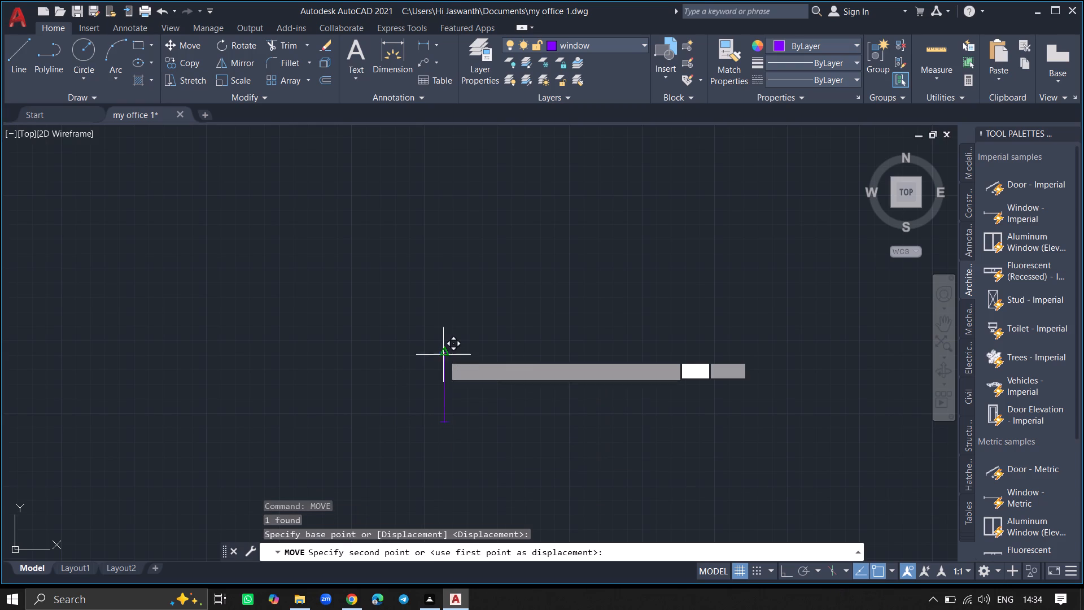
ctrl+scroll(465, 304, down, 2)
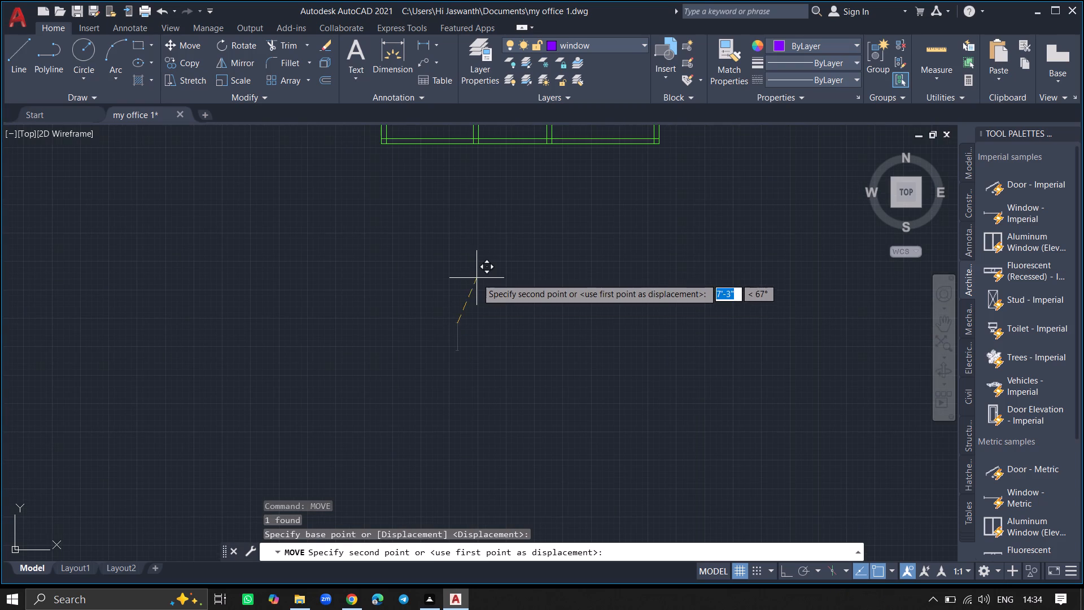
ctrl+scroll(477, 278, down, 3)
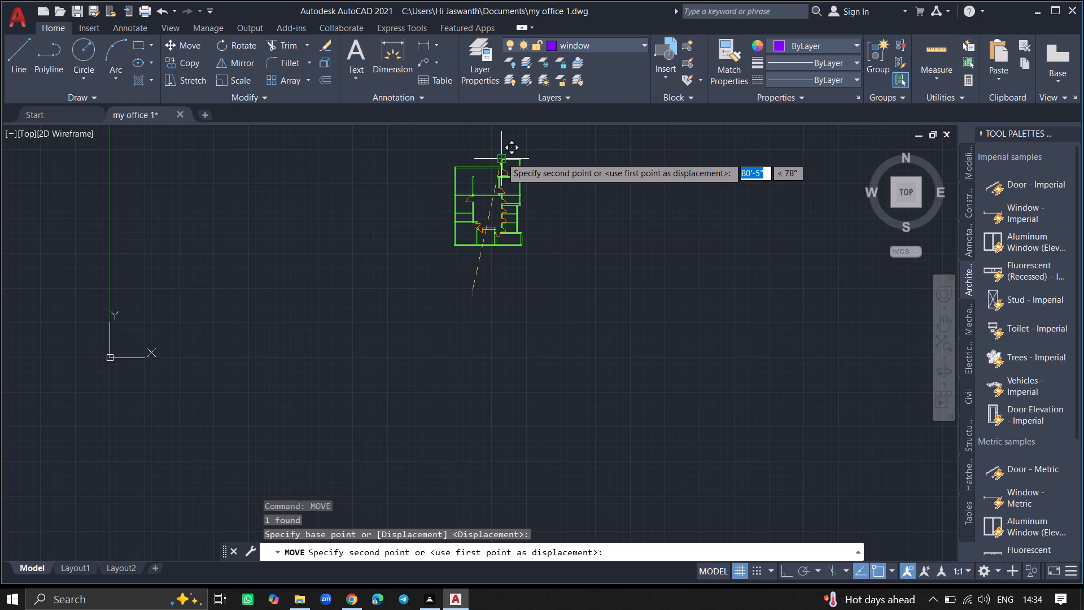
ctrl+scroll(501, 157, up, 7)
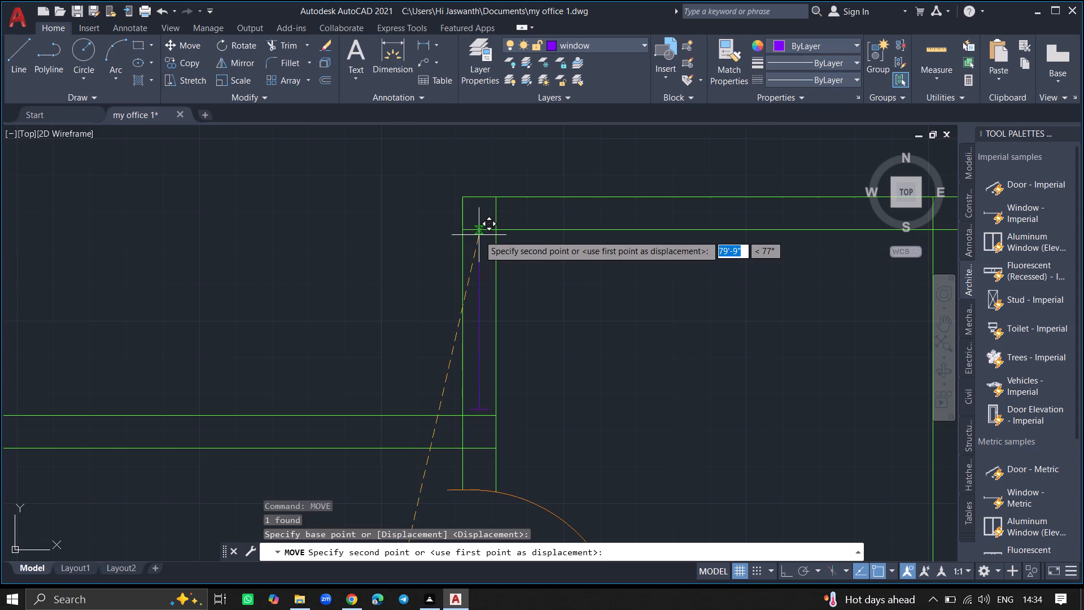
click(479, 235)
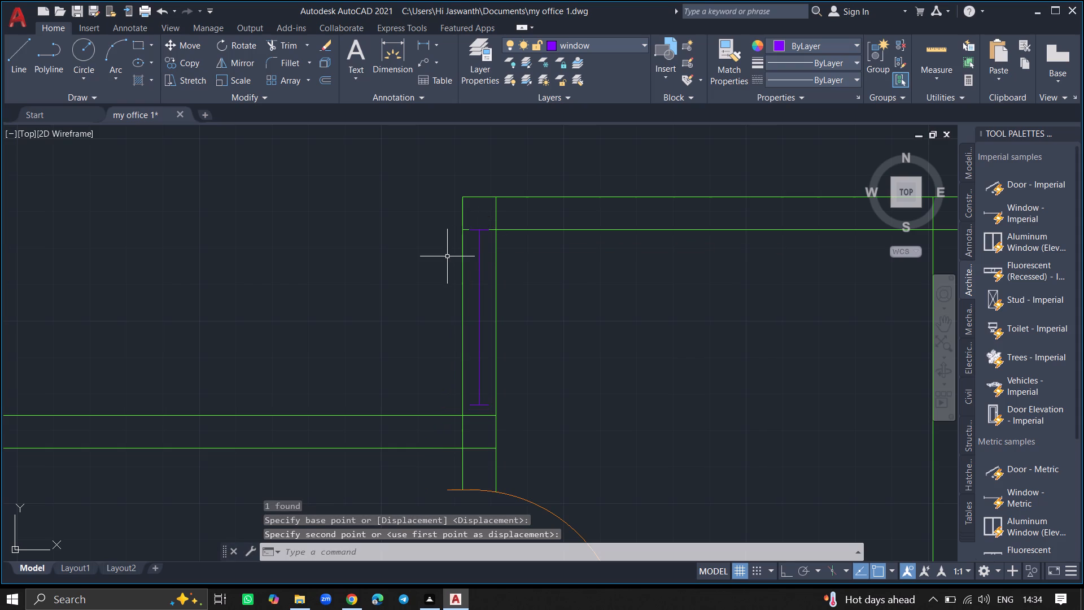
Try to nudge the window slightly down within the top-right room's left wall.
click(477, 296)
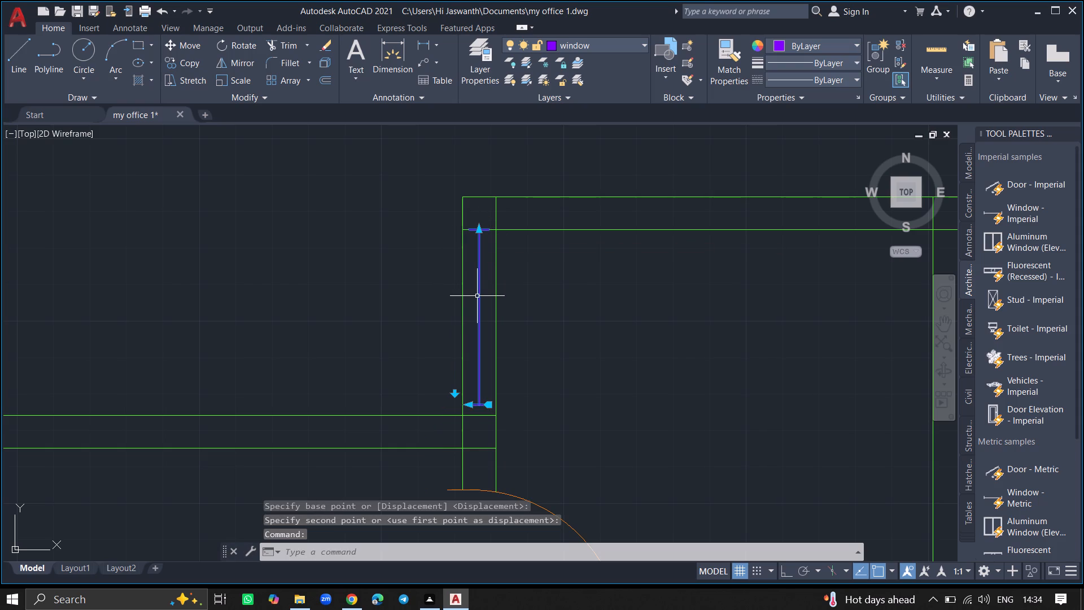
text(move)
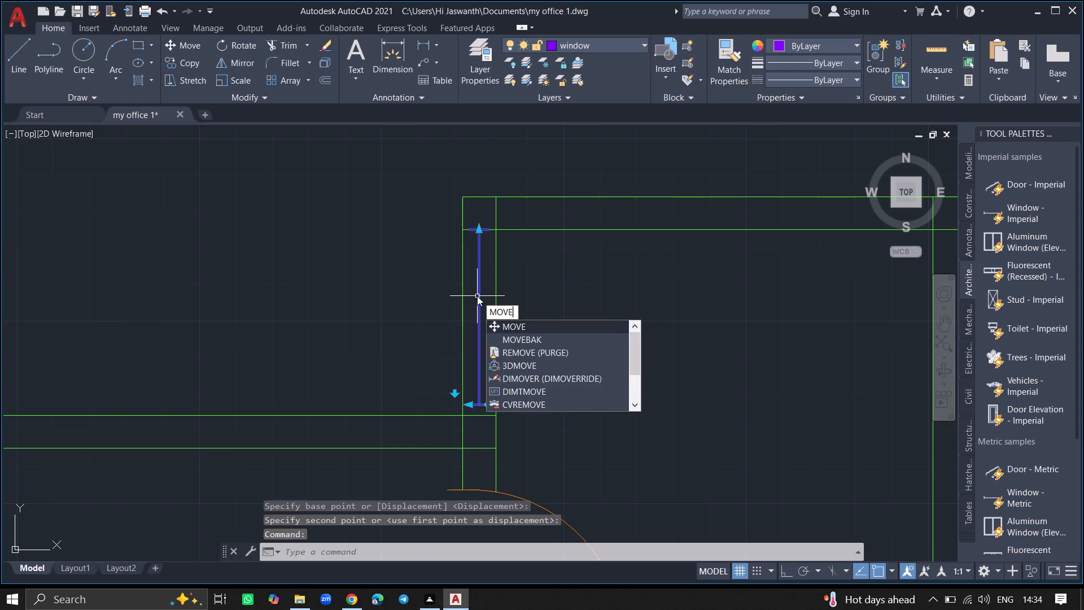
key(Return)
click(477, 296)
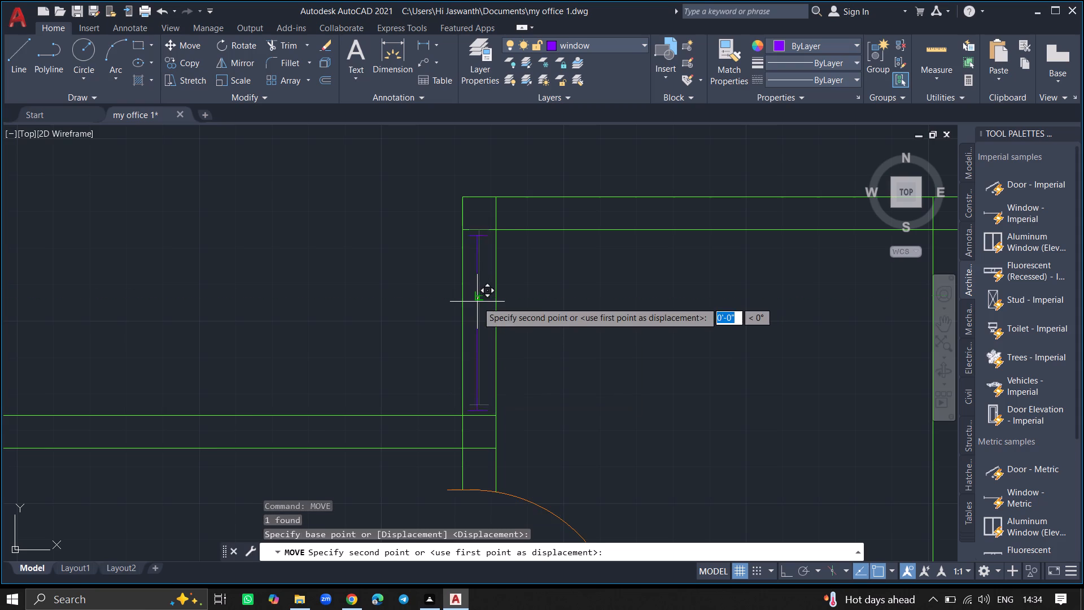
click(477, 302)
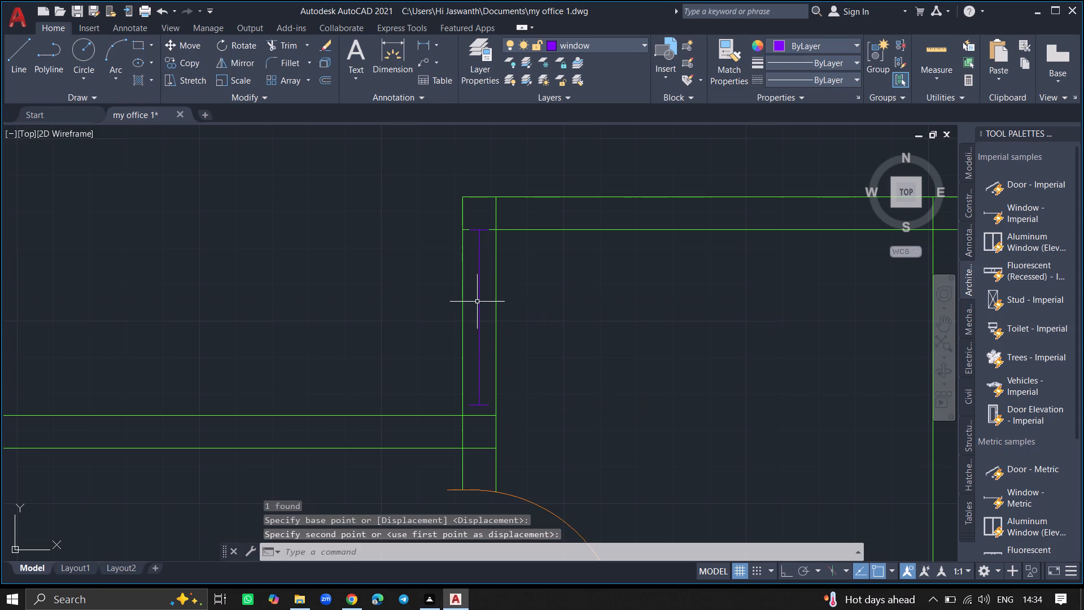
Copy the window about 11'-9" at 260° into the left wall of the room below, above that room's door.
click(477, 302)
text(copy)
key(Return)
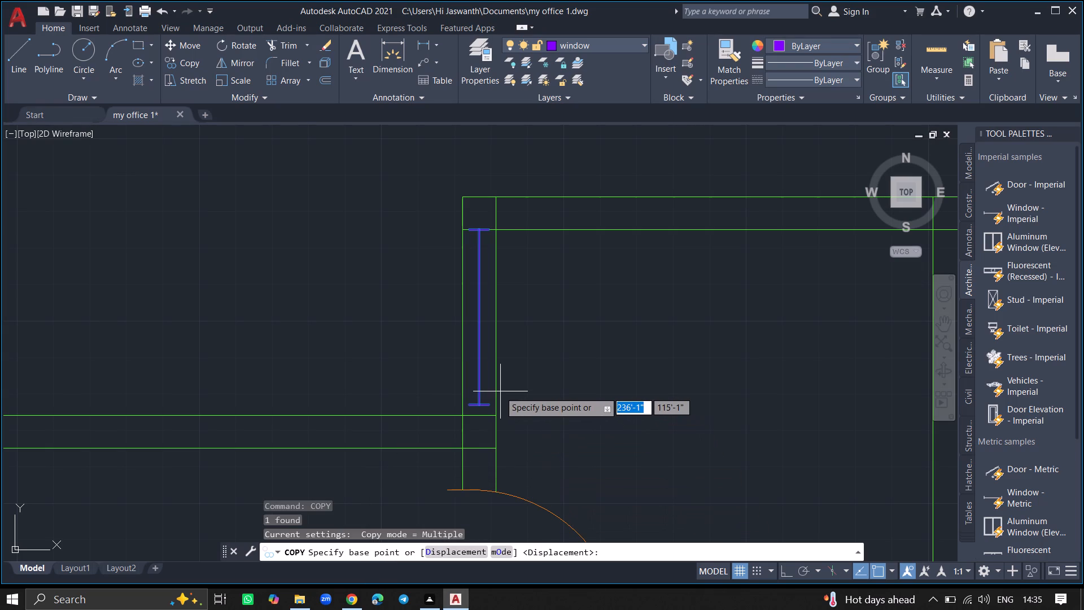
click(479, 391)
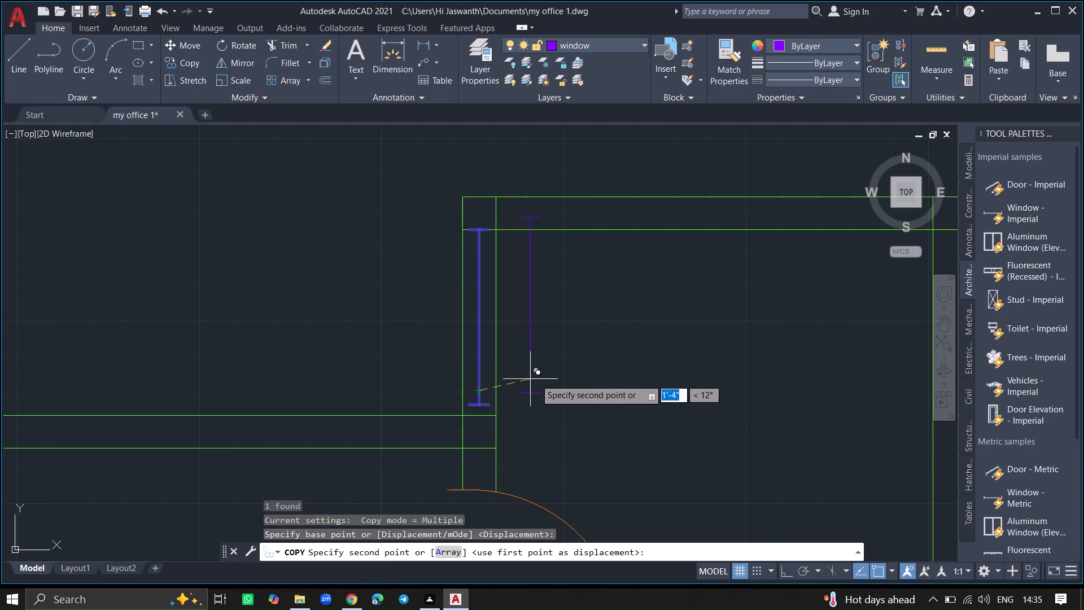
ctrl+scroll(536, 379, down, 3)
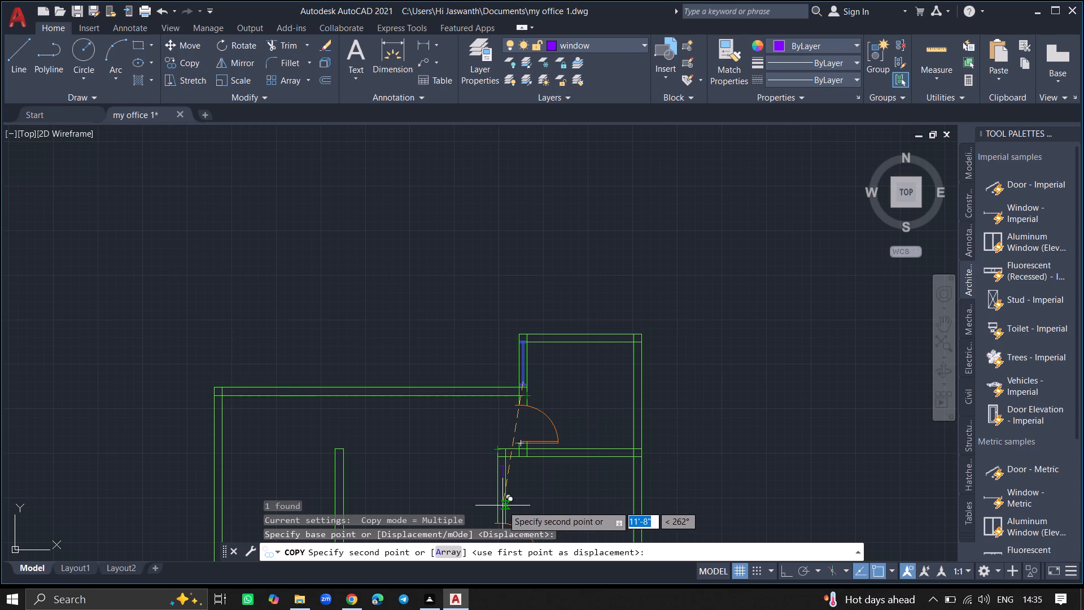
ctrl+scroll(502, 506, up, 7)
ctrl+scroll(502, 506, down, 4)
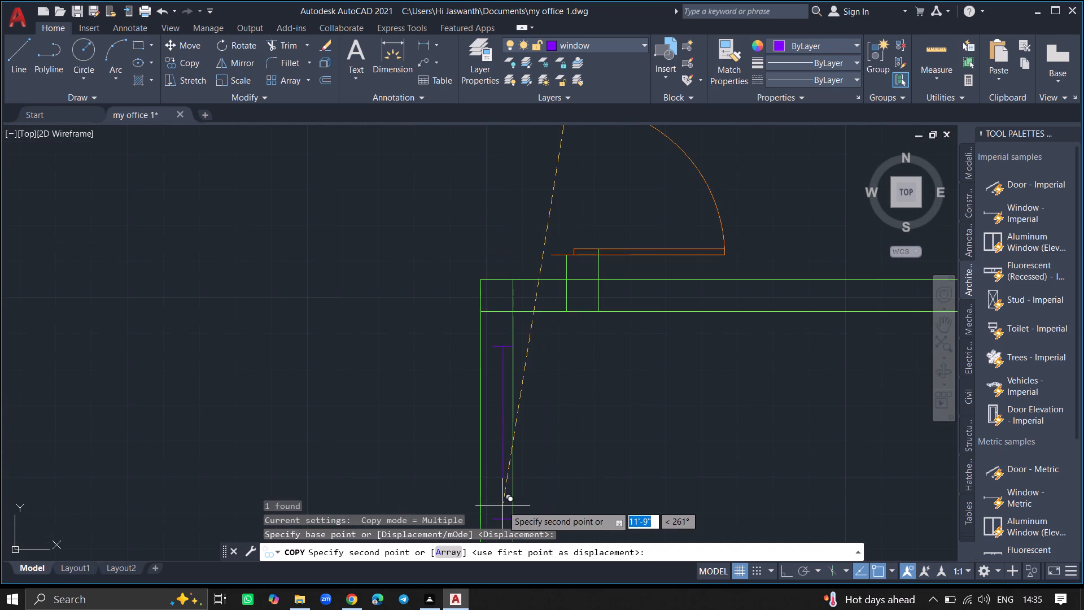
ctrl+scroll(502, 506, down, 4)
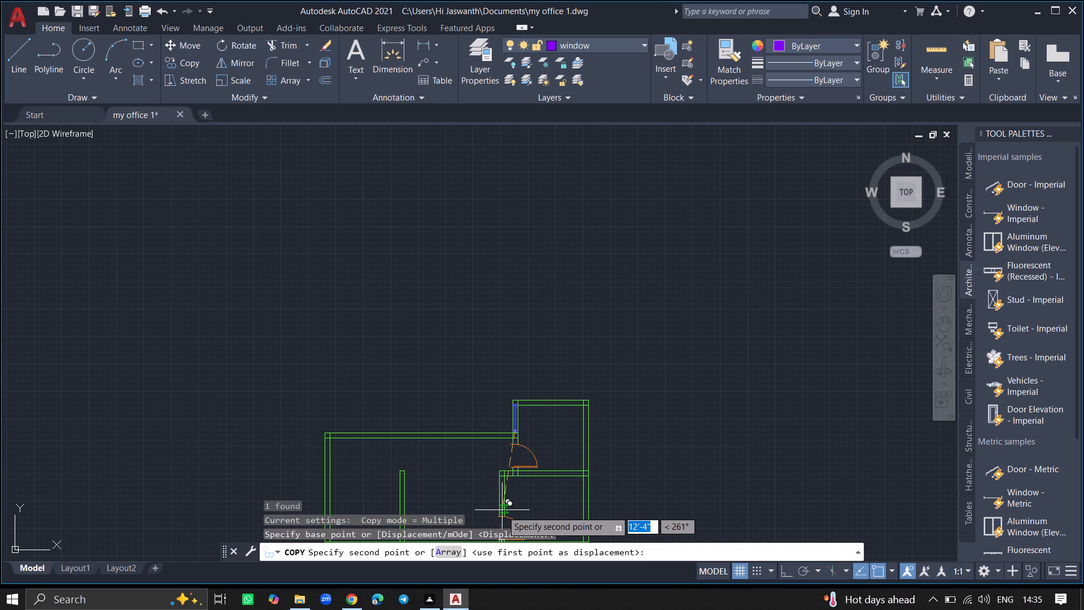
ctrl+scroll(500, 515, up, 4)
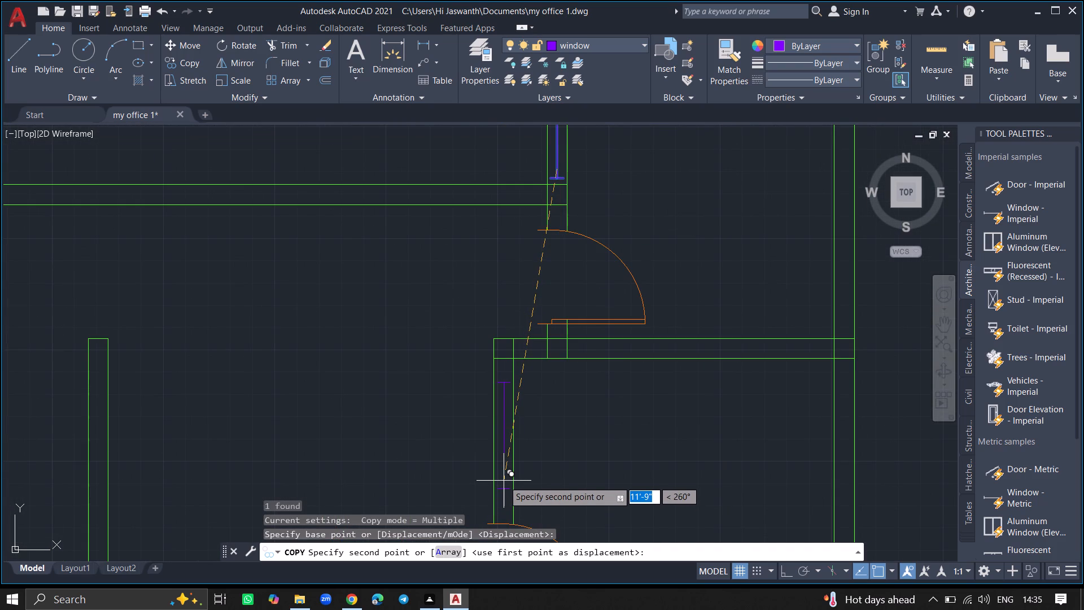
click(504, 481)
ctrl+scroll(578, 467, down, 5)
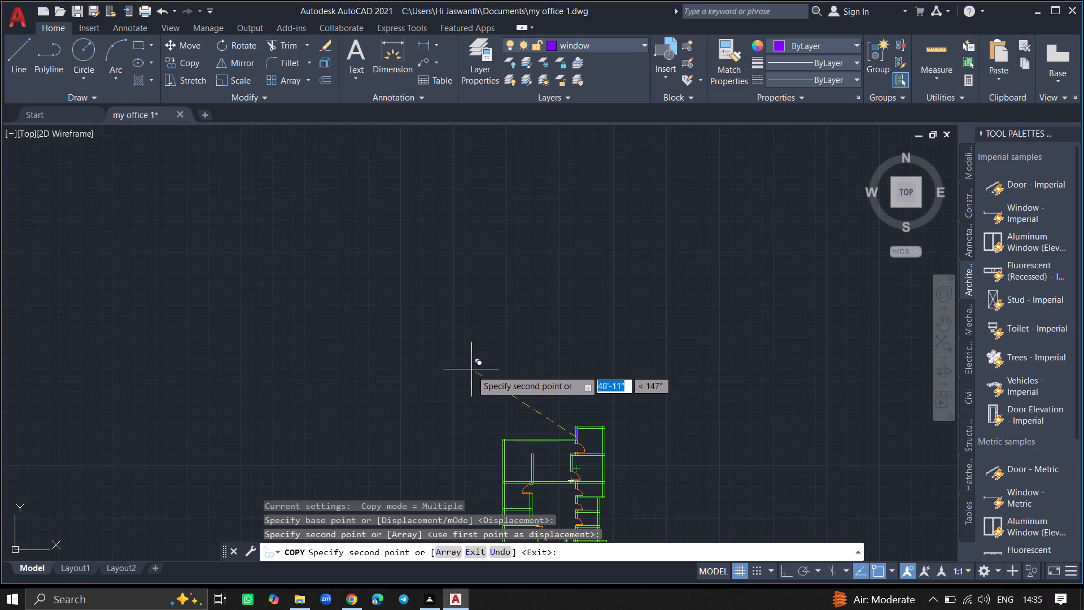
Copy the window about 32'-0" at 236° into the right wall of the left-hand middle room, just below its door.
ctrl+scroll(530, 515, up, 9)
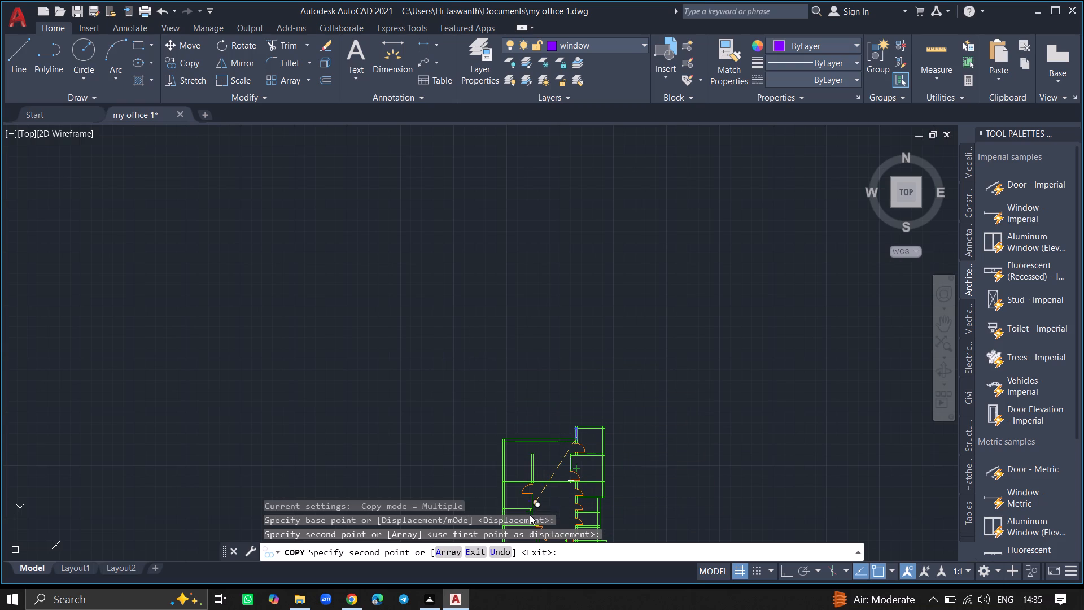
ctrl+scroll(528, 509, up, 8)
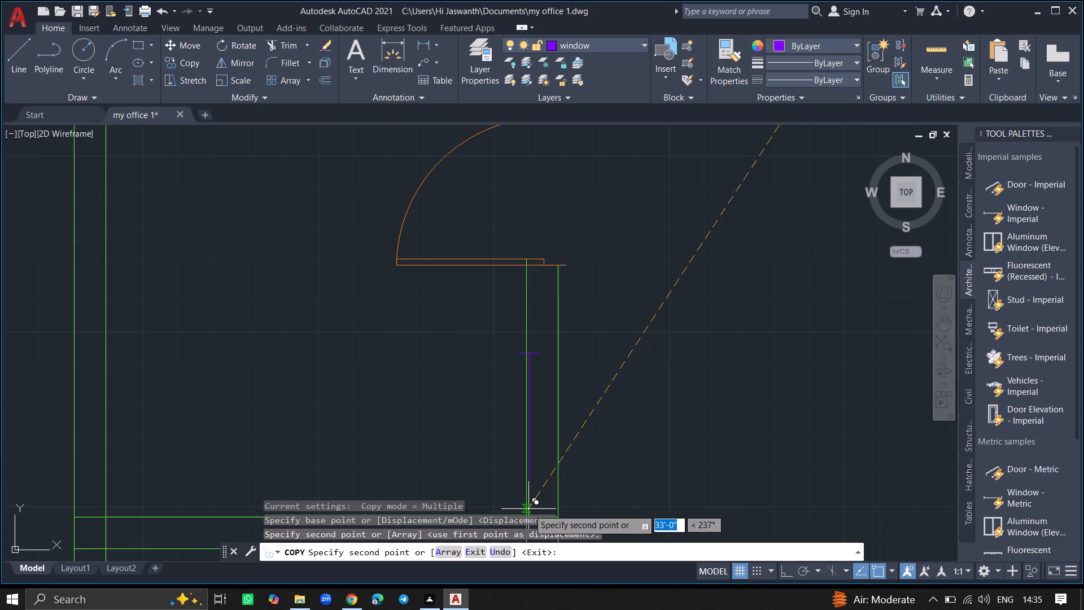
click(540, 465)
Place another window copy about 34'-11" at 254° in the open hall above the bottom middle room, and finish copying.
ctrl+scroll(622, 419, down, 6)
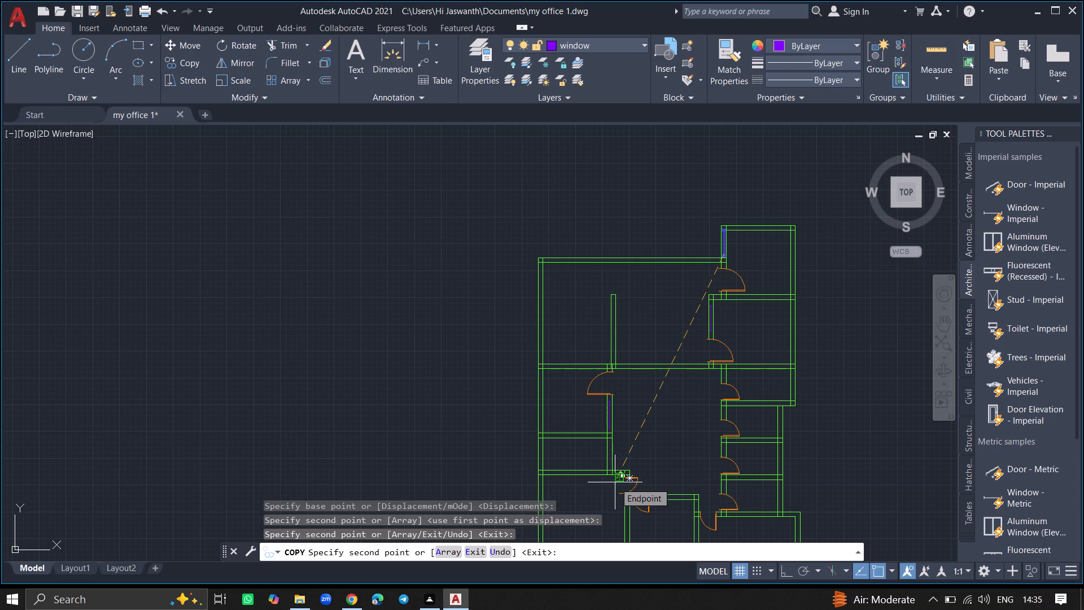
click(663, 469)
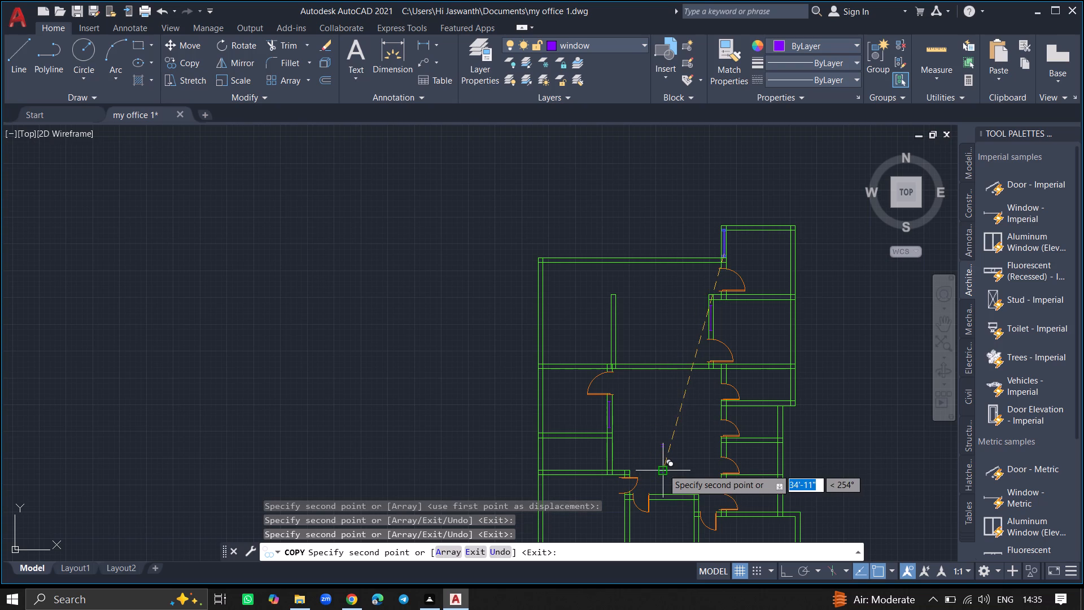
key(Return)
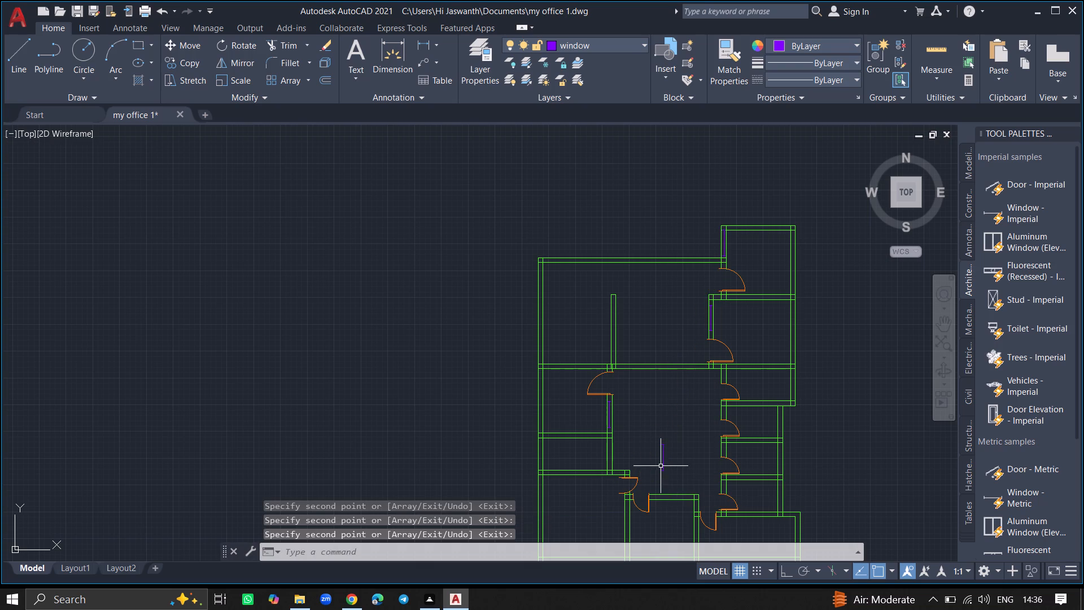
Rotate the window copy in the open hall 90° about its lower end so it lies horizontal.
click(664, 466)
text(ro)
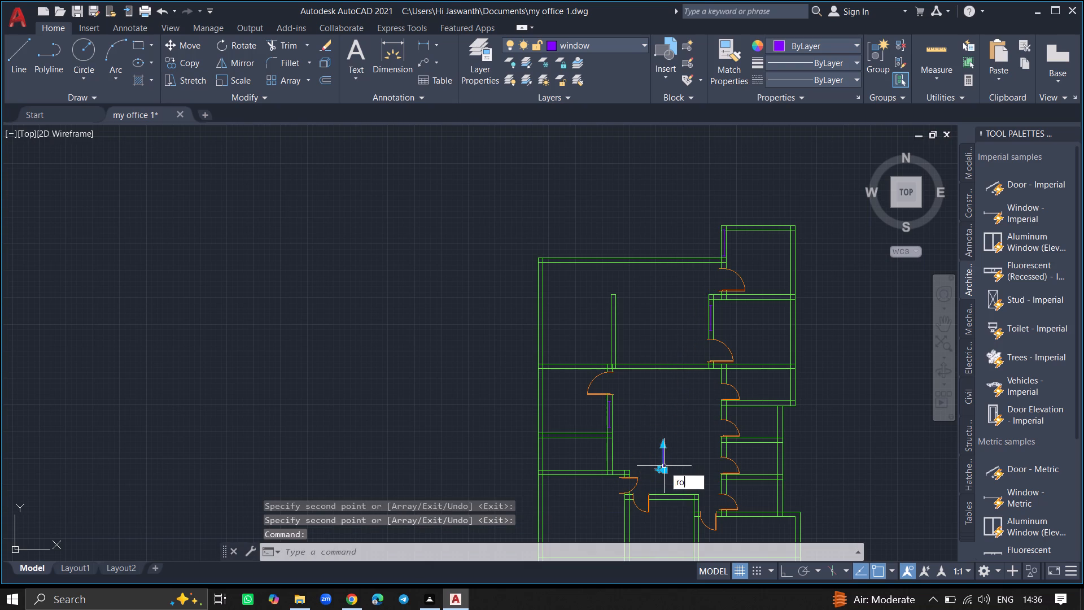
key(Return)
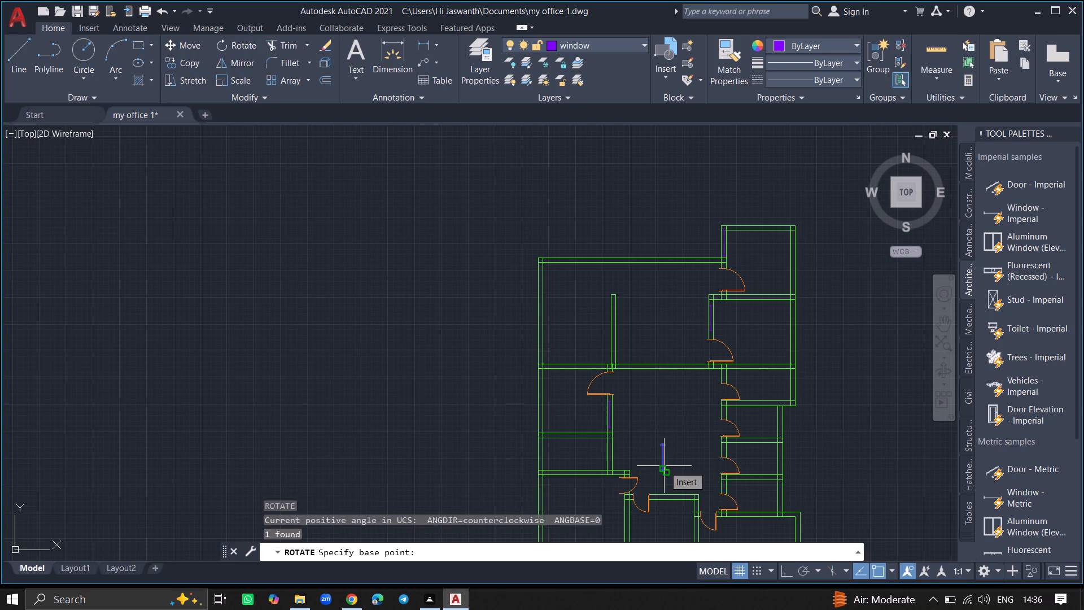
click(663, 471)
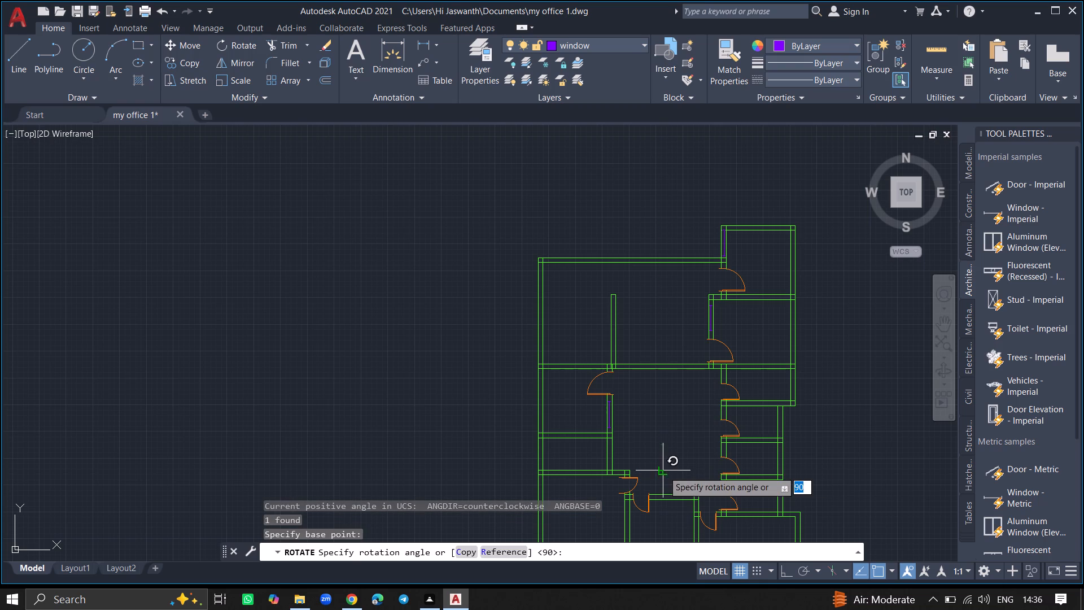
click(665, 438)
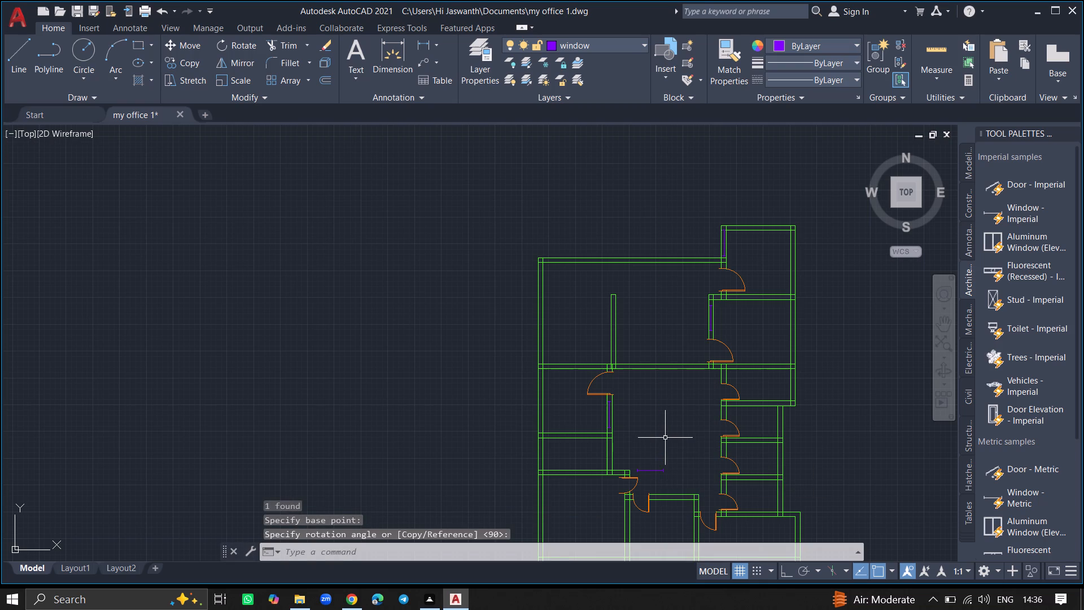
Move the horizontal window by its midpoint about 17'-11" at 309° into the bottom-right room's bottom wall, between the wall lines.
ctrl+scroll(648, 433, down, 1)
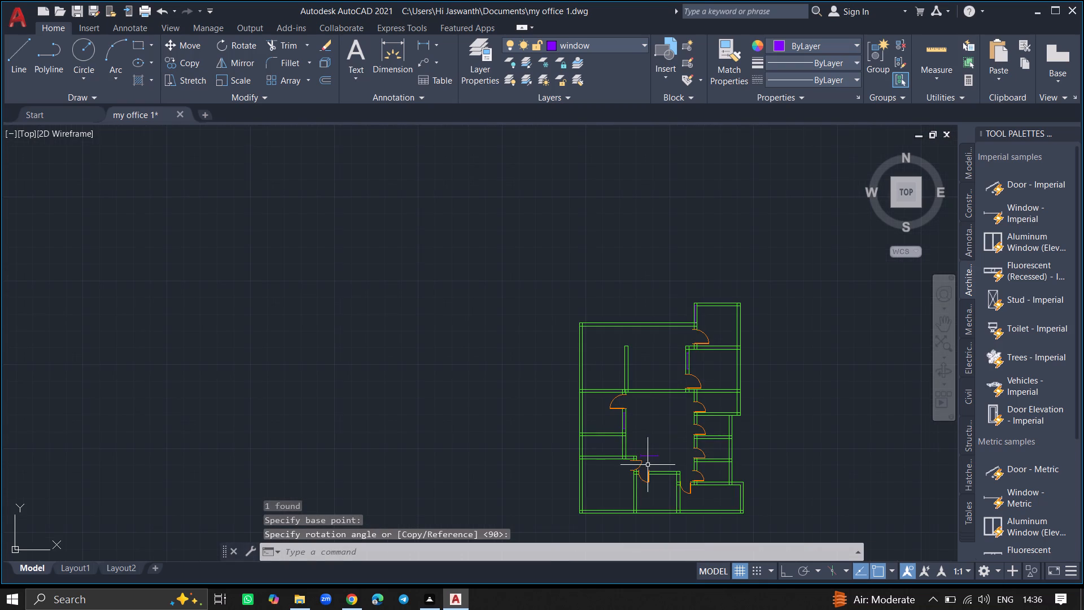
click(648, 457)
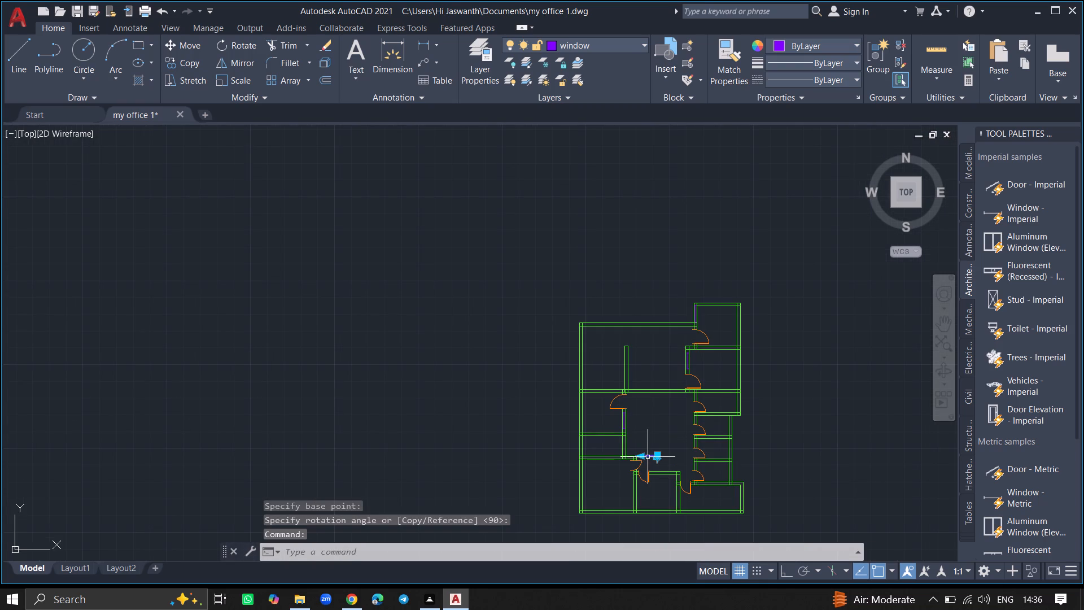
text(move)
key(Return)
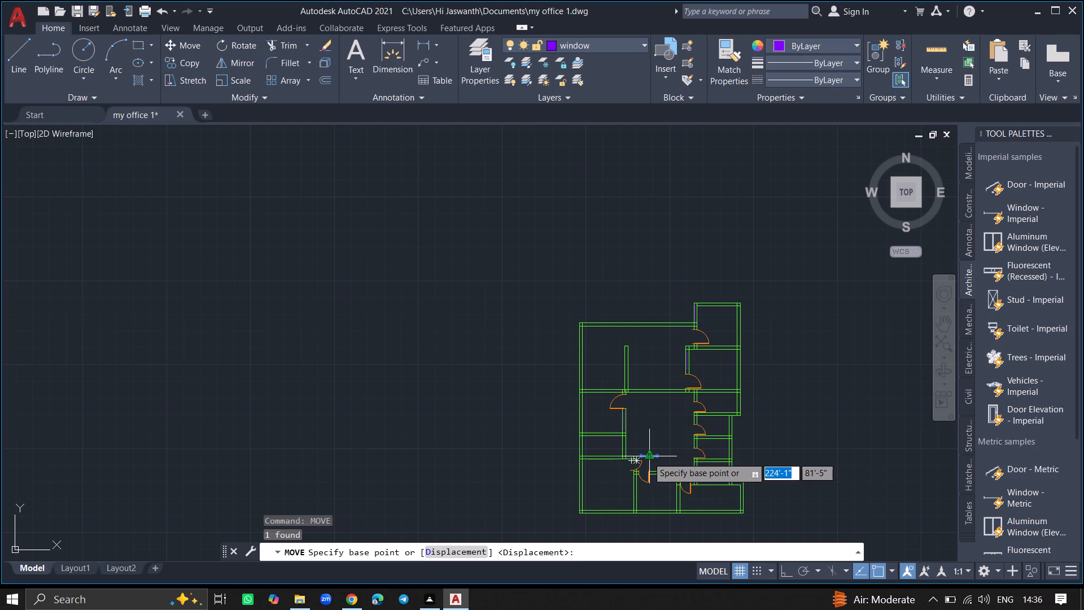
click(648, 457)
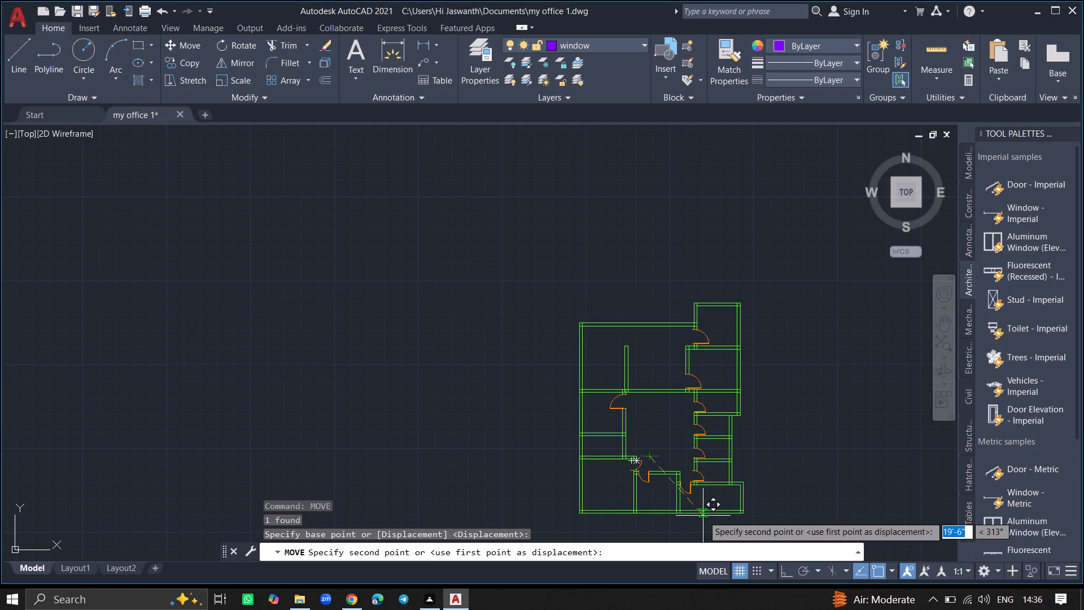
ctrl+scroll(703, 516, up, 8)
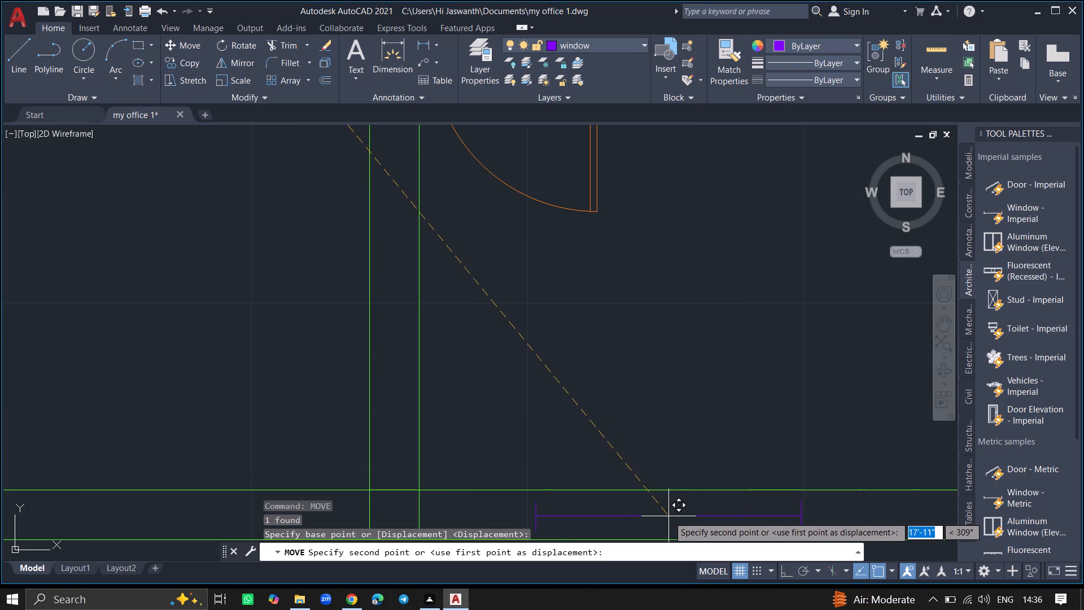
click(668, 516)
Insert a Window - Imperial block in the empty space left of the floor plan.
ctrl+scroll(687, 417, down, 6)
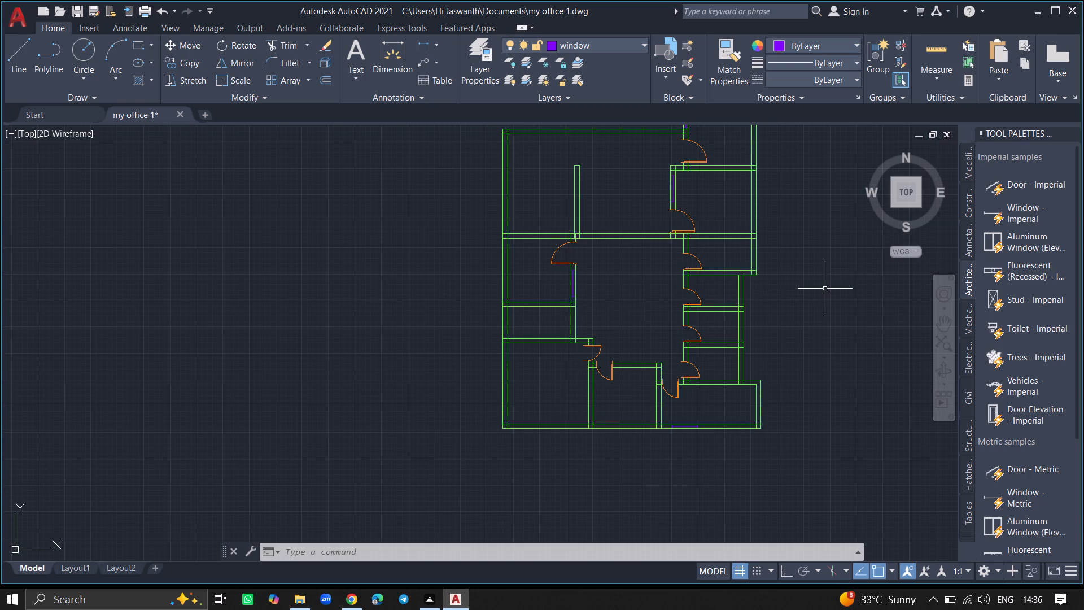
click(1008, 216)
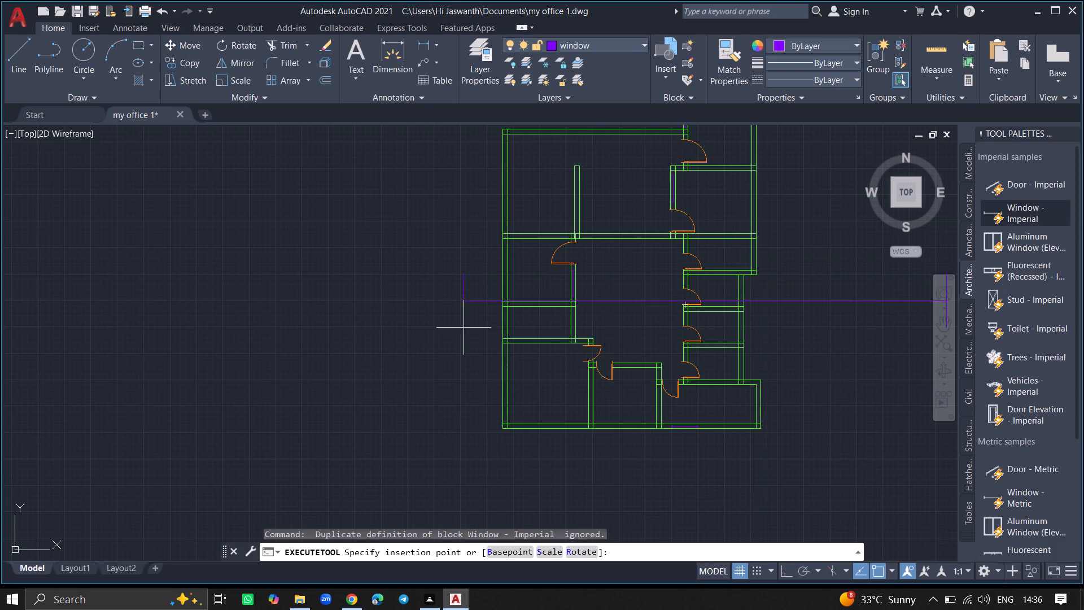
click(91, 340)
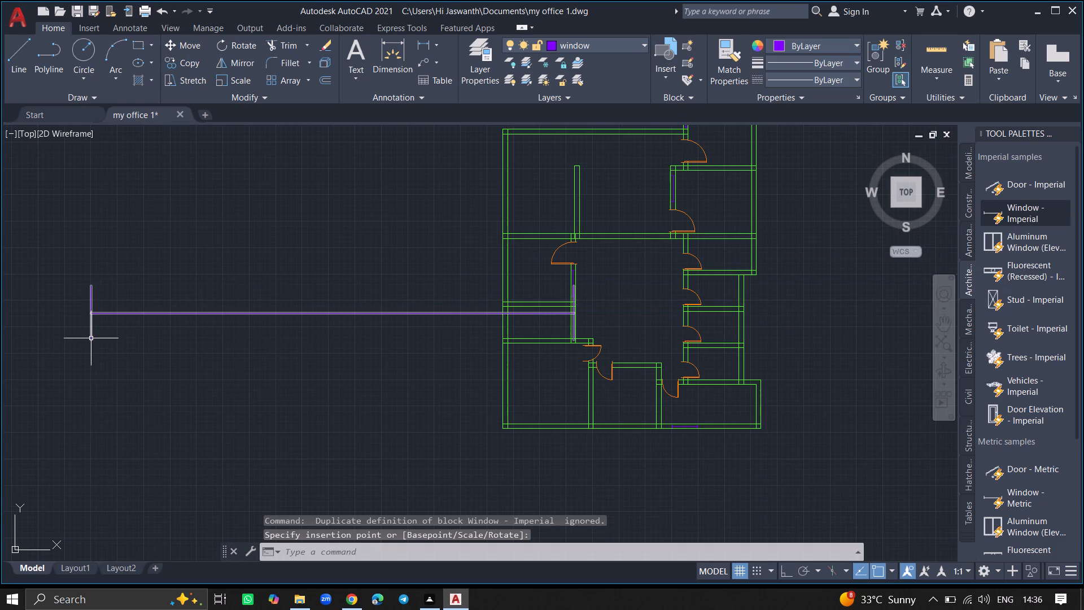
Scale the new window by reference, using its full length as the reference and 3' as the new length.
click(91, 325)
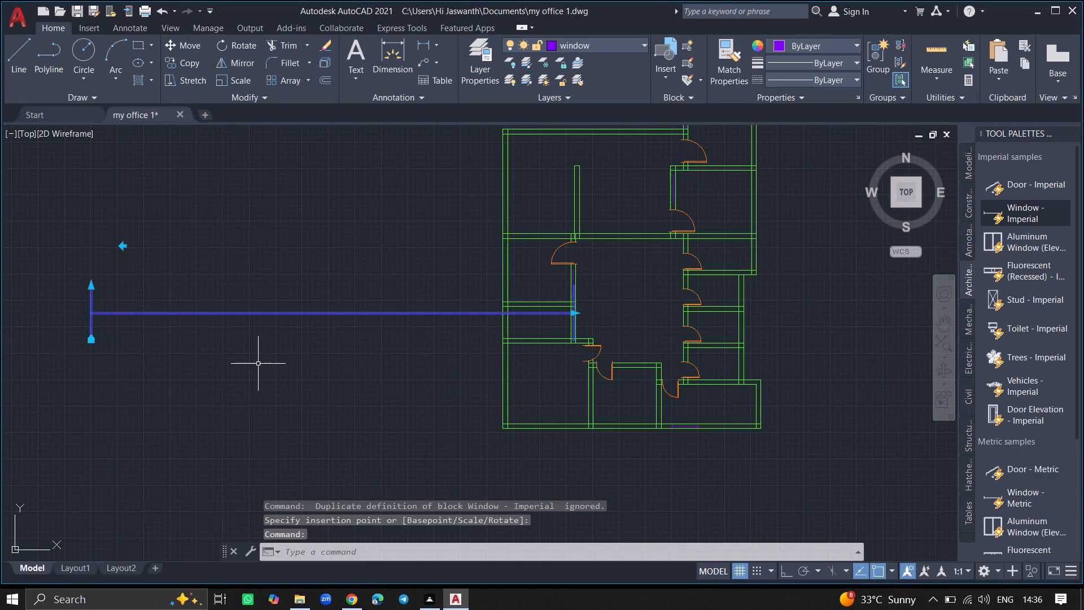
text(sc)
key(Return)
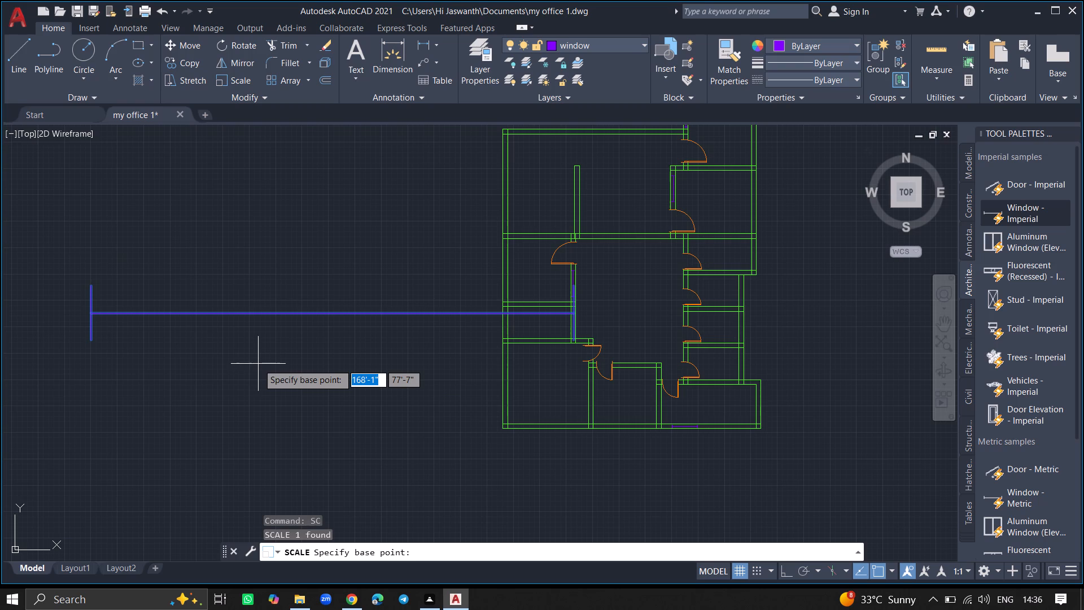
click(285, 313)
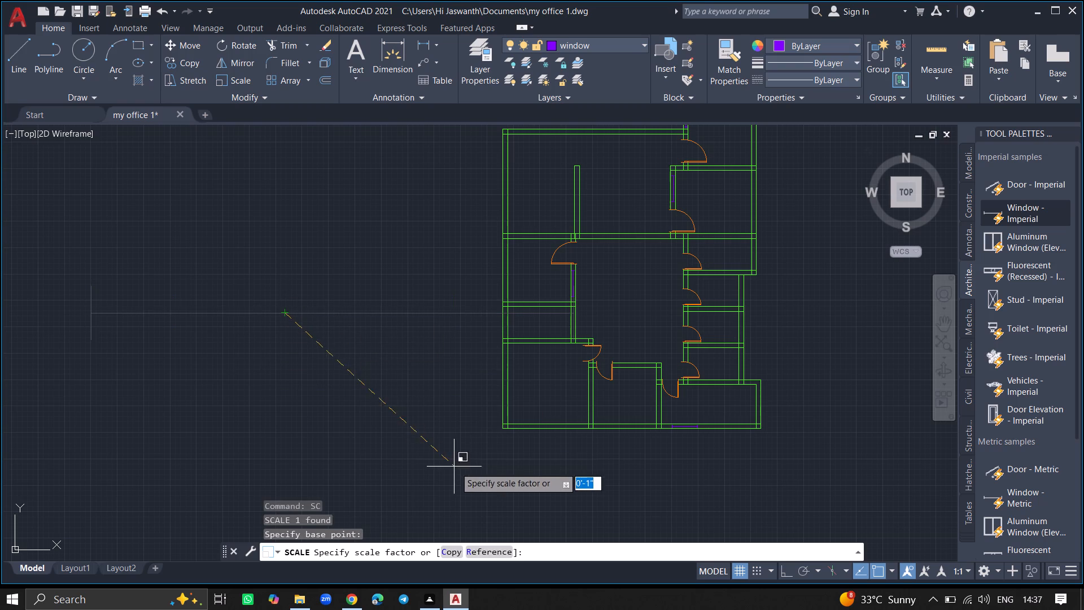
click(482, 551)
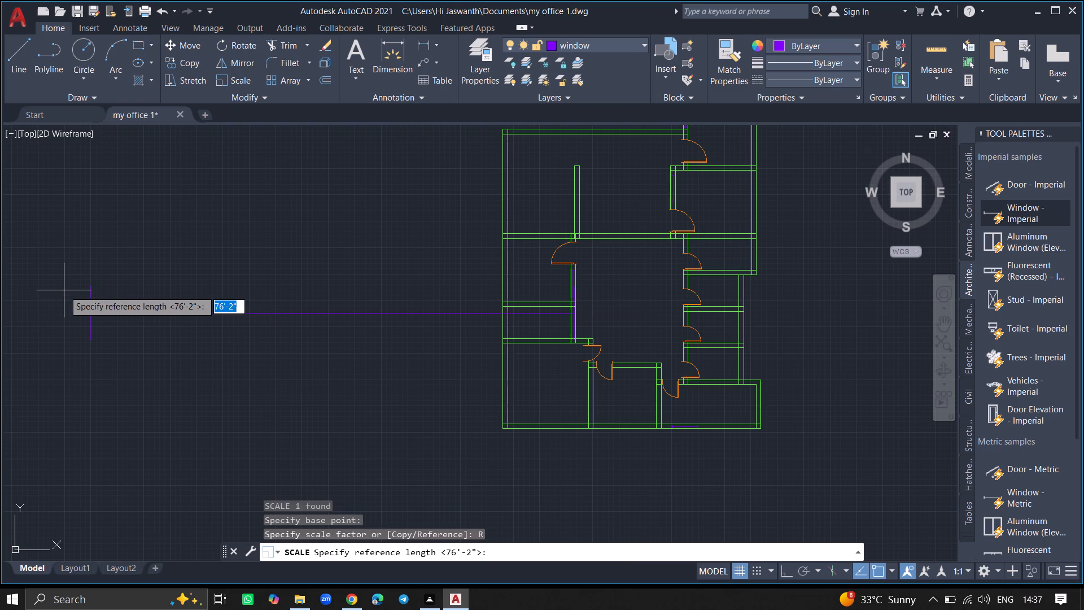
click(91, 308)
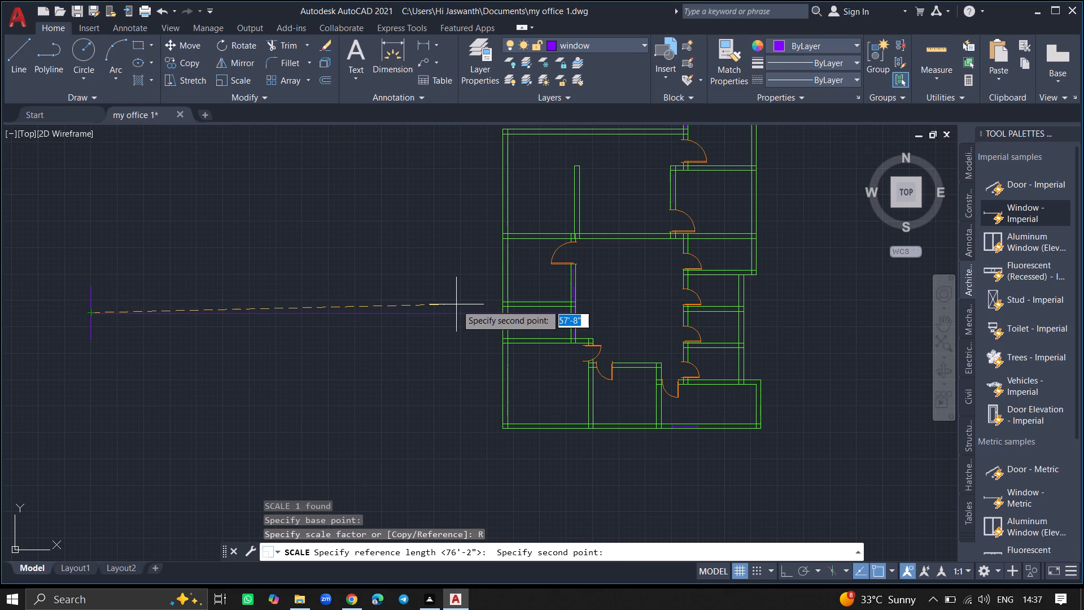
click(575, 313)
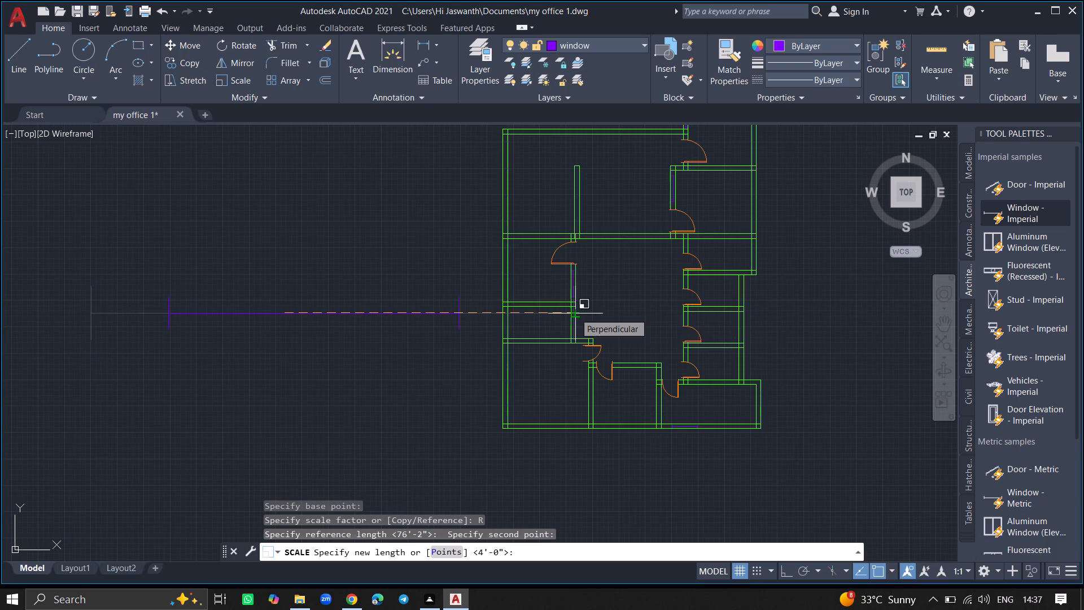
text(3')
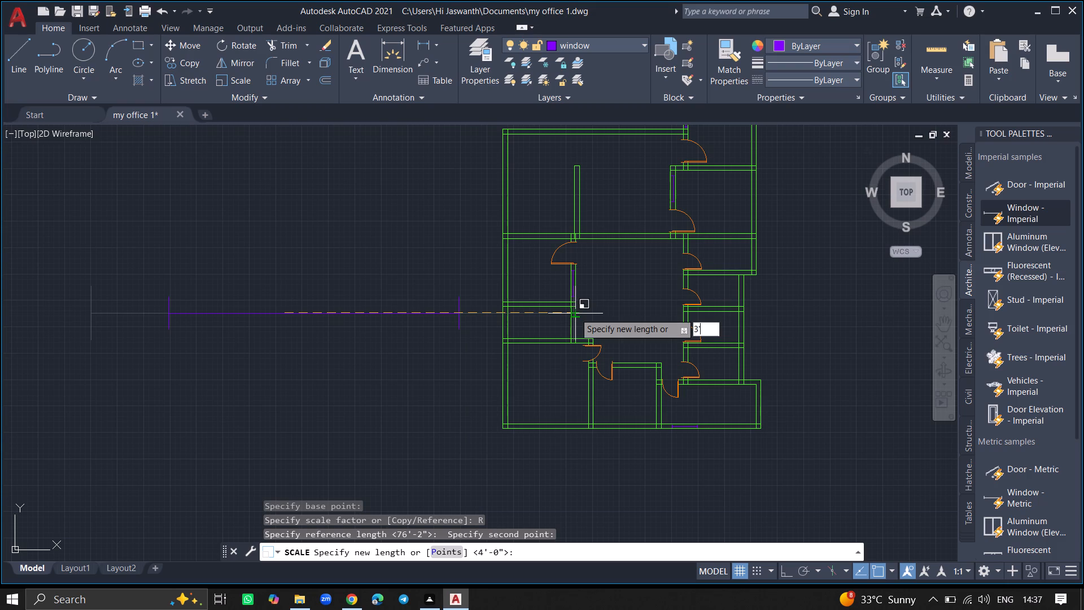
key(Return)
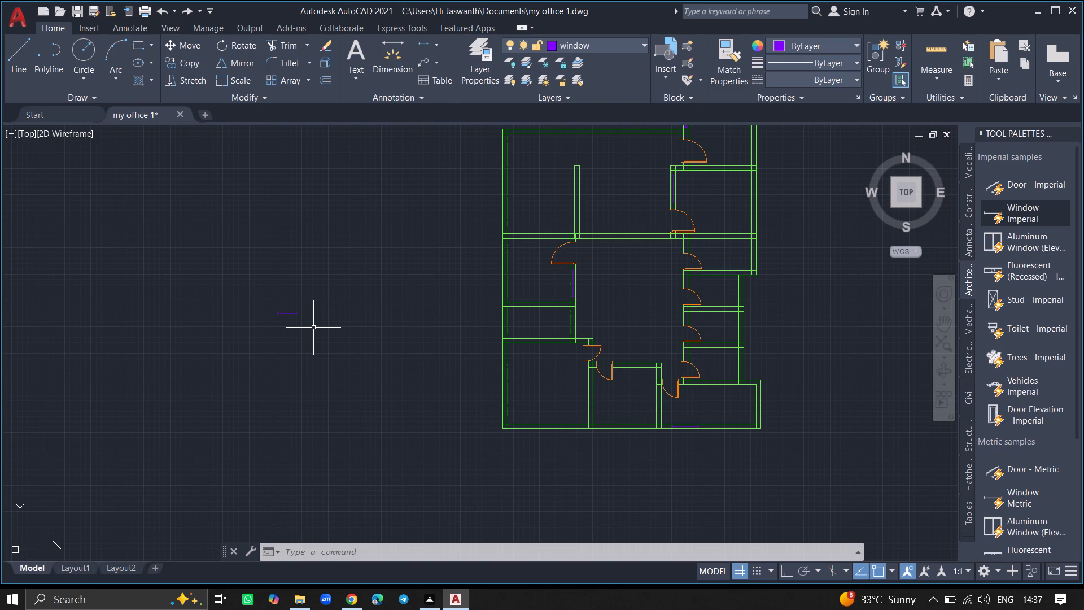
Rotate the 3' window 90° about its right end with Ortho on so it hangs vertically below that point.
click(294, 313)
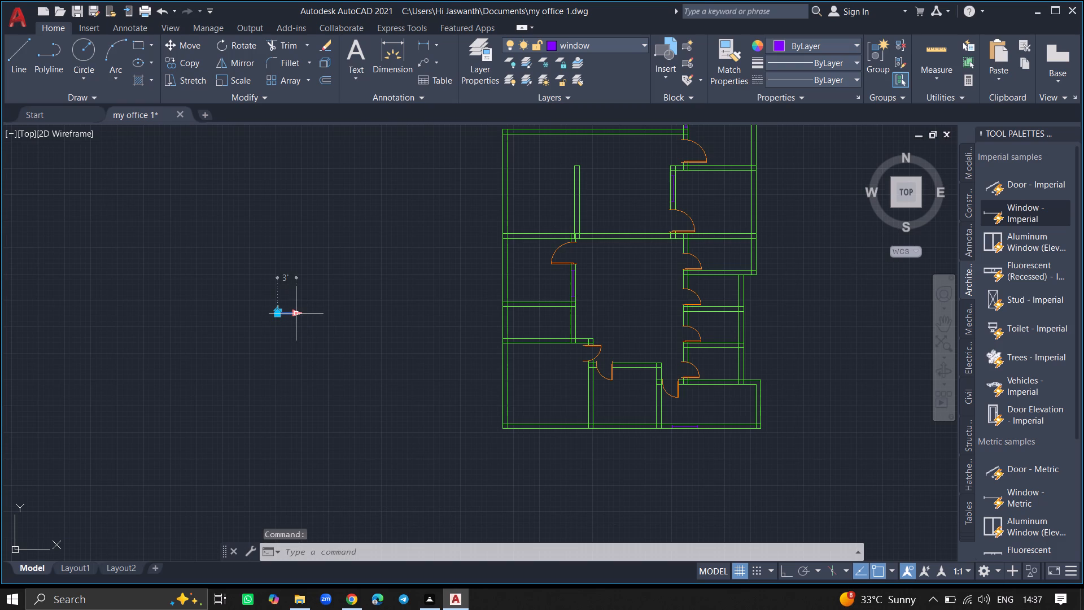
ctrl+scroll(294, 313, up, 3)
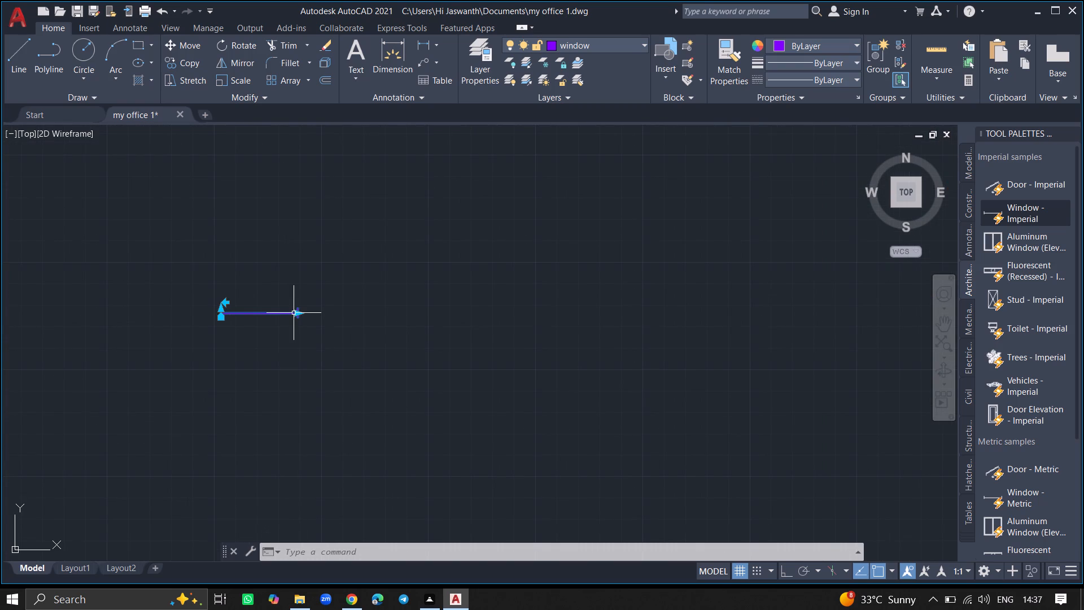
text(ro)
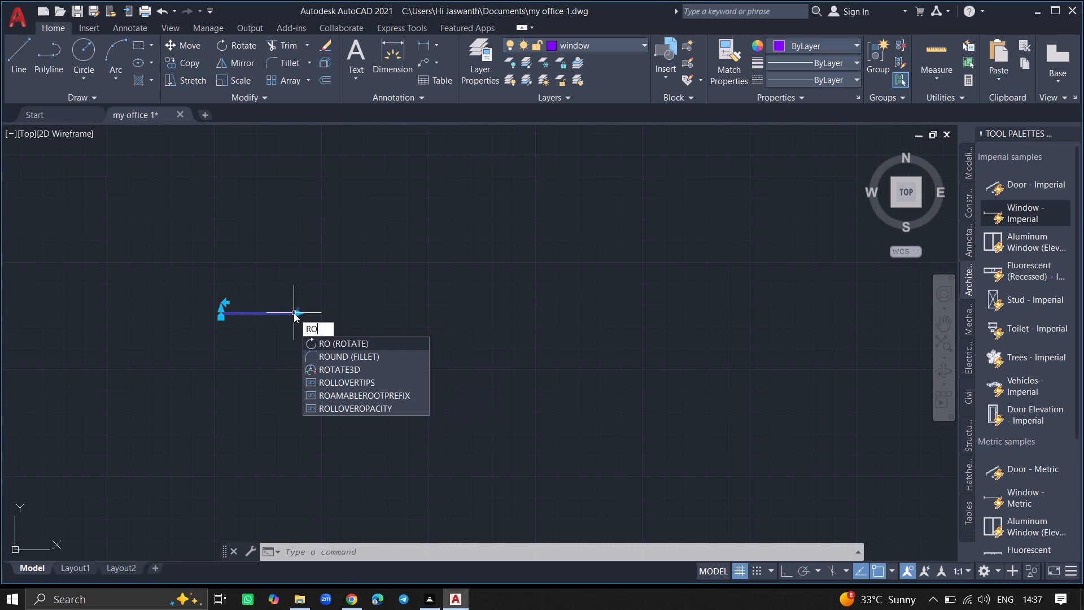
key(Return)
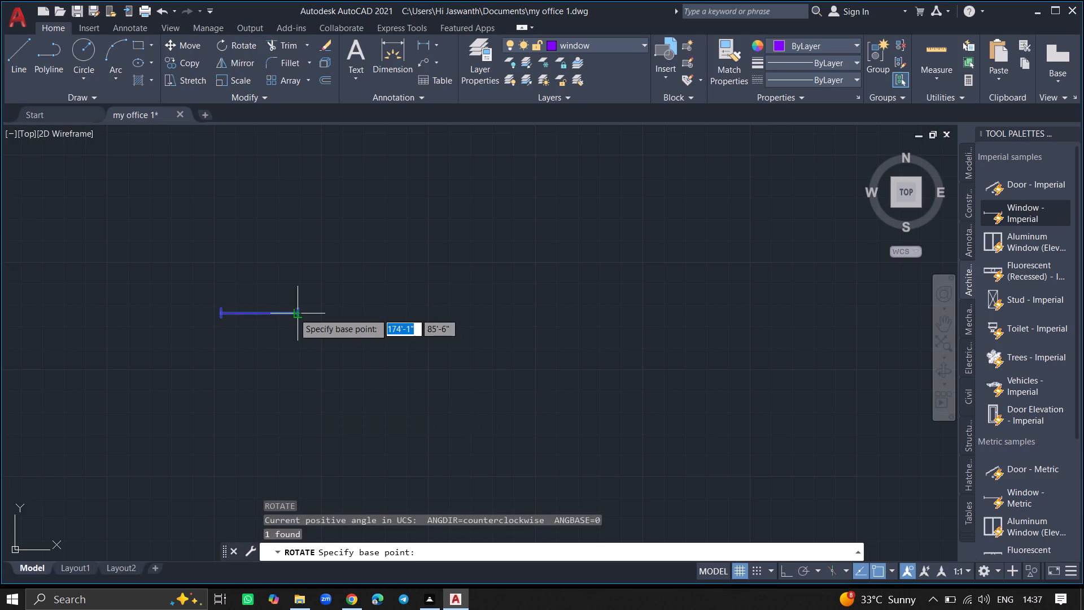
click(294, 313)
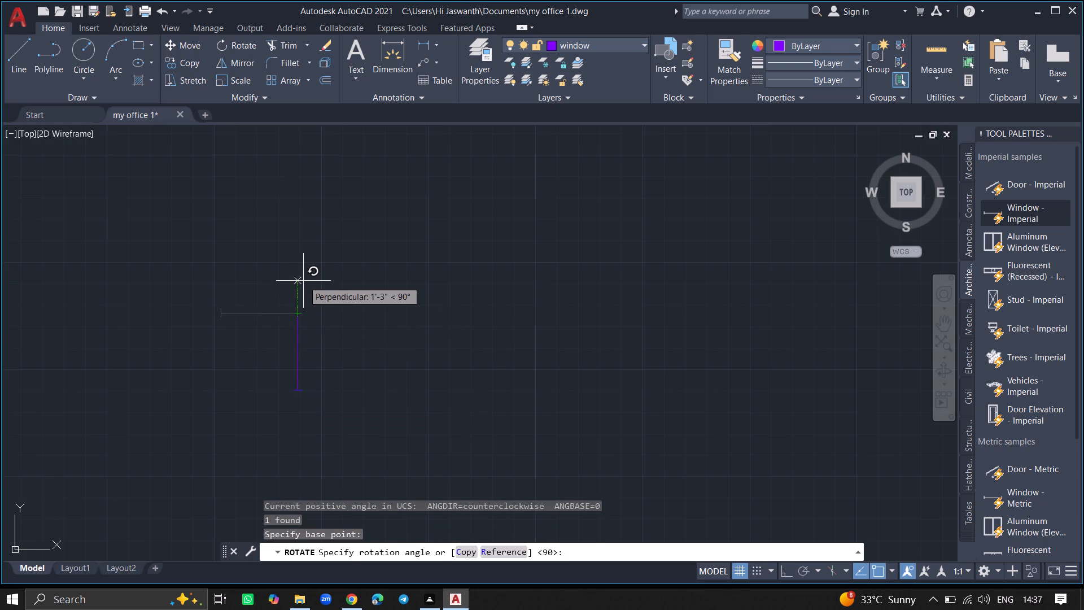
key(F8)
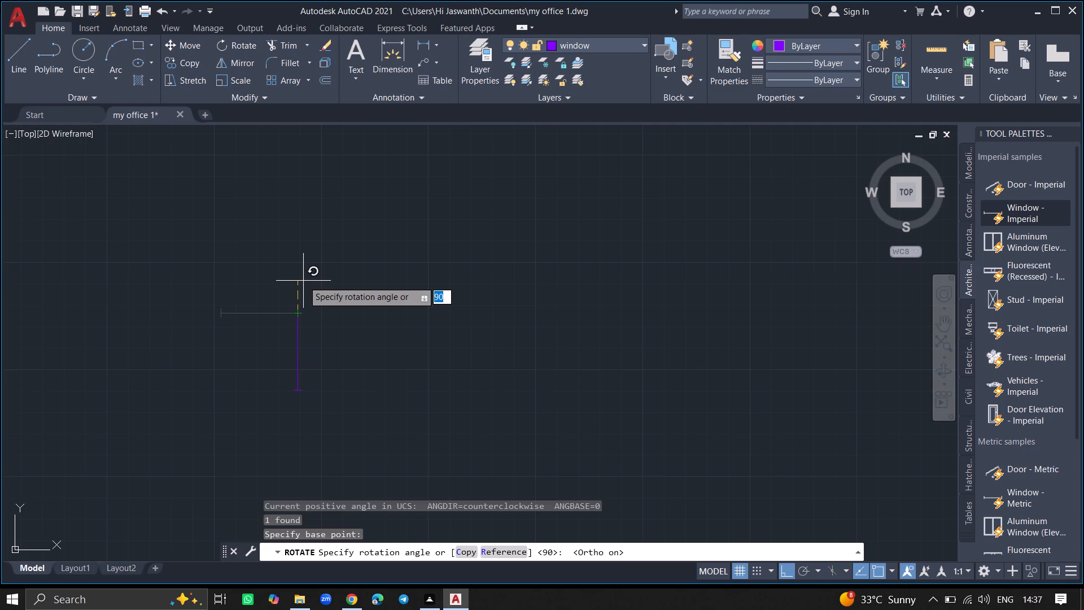
click(303, 281)
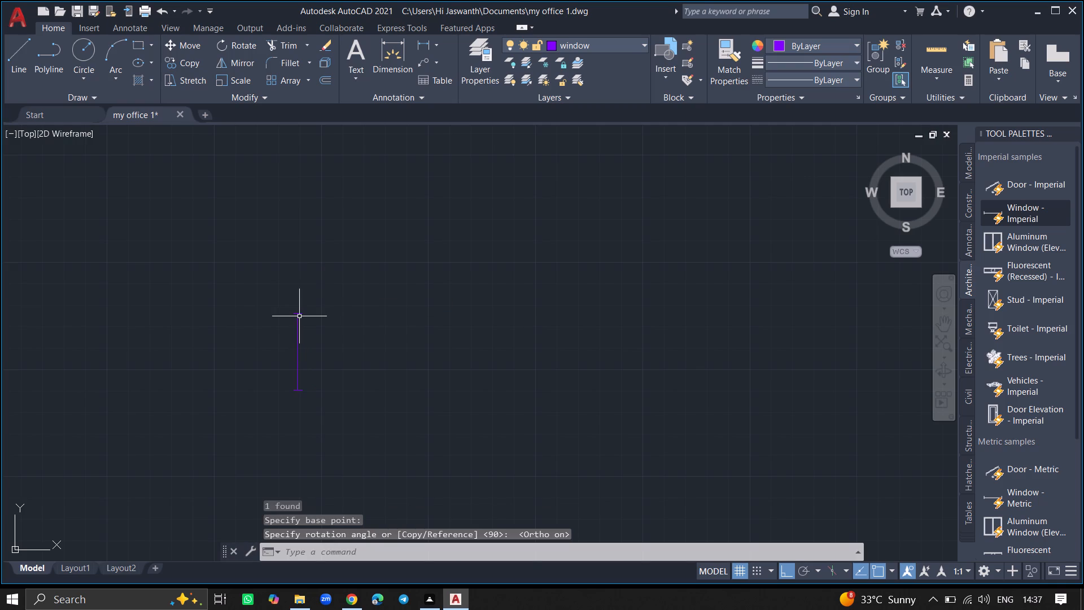
Move the 3' window by its top end about 43'-8" with Ortho off, between the right wall lines of the left-side room below the 4' window.
click(299, 316)
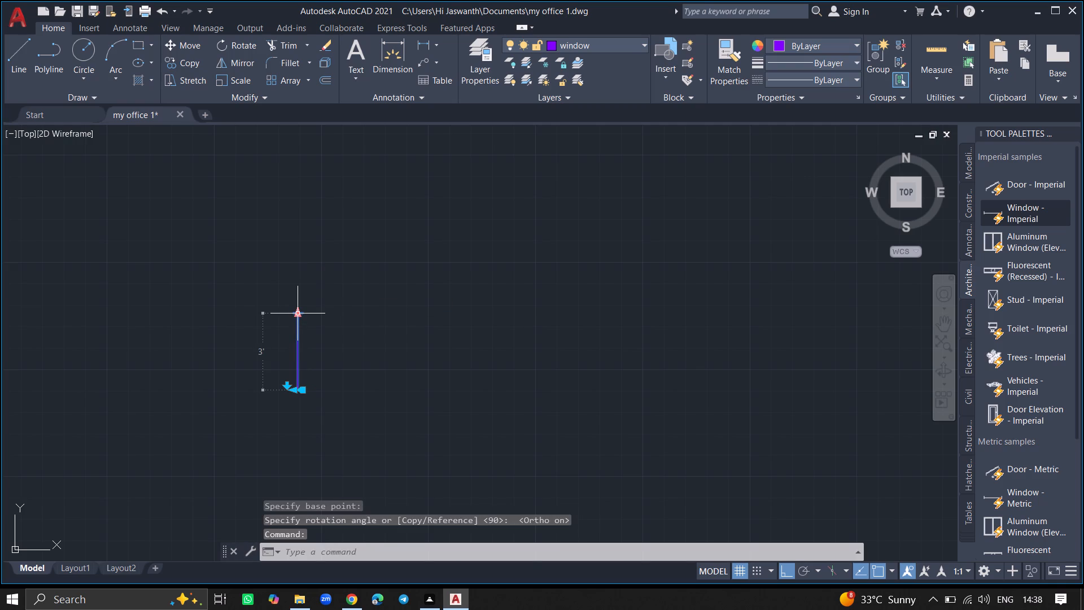
text(mo)
text(ve)
key(Return)
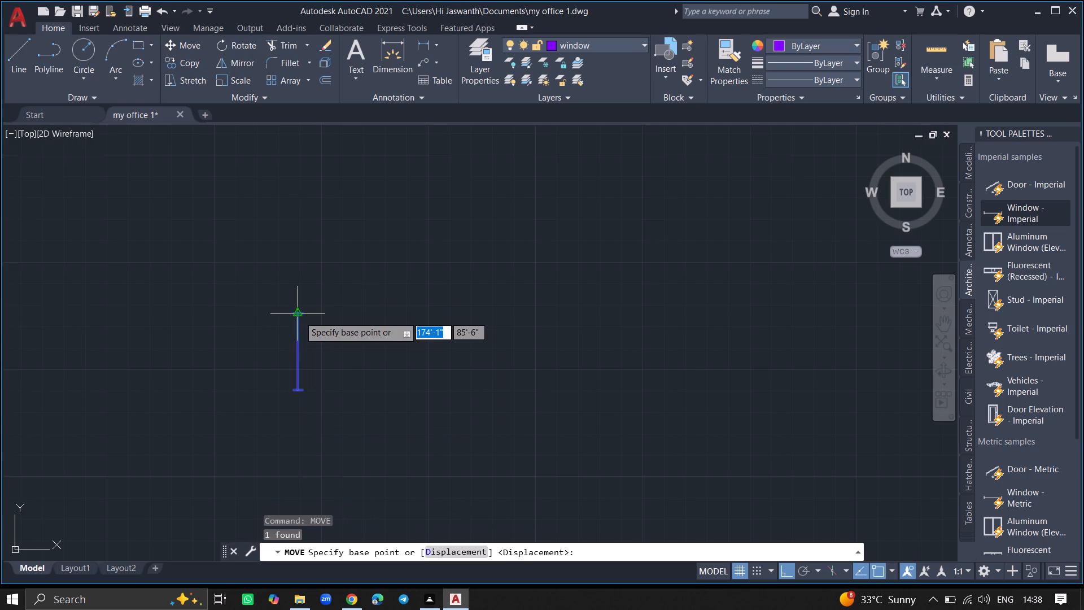
click(299, 316)
ctrl+scroll(410, 304, down, 3)
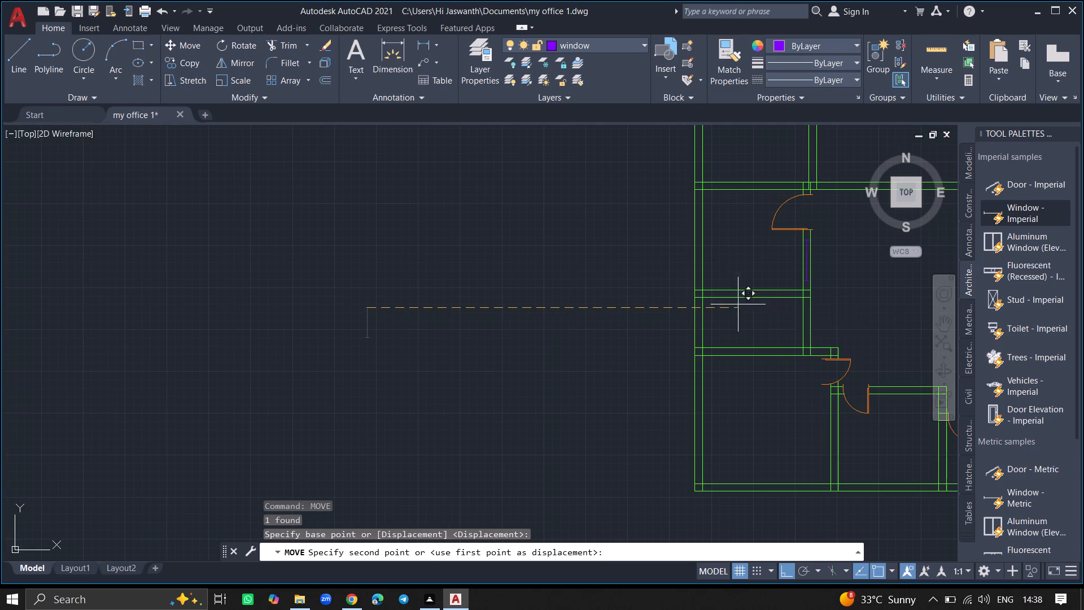
key(F8)
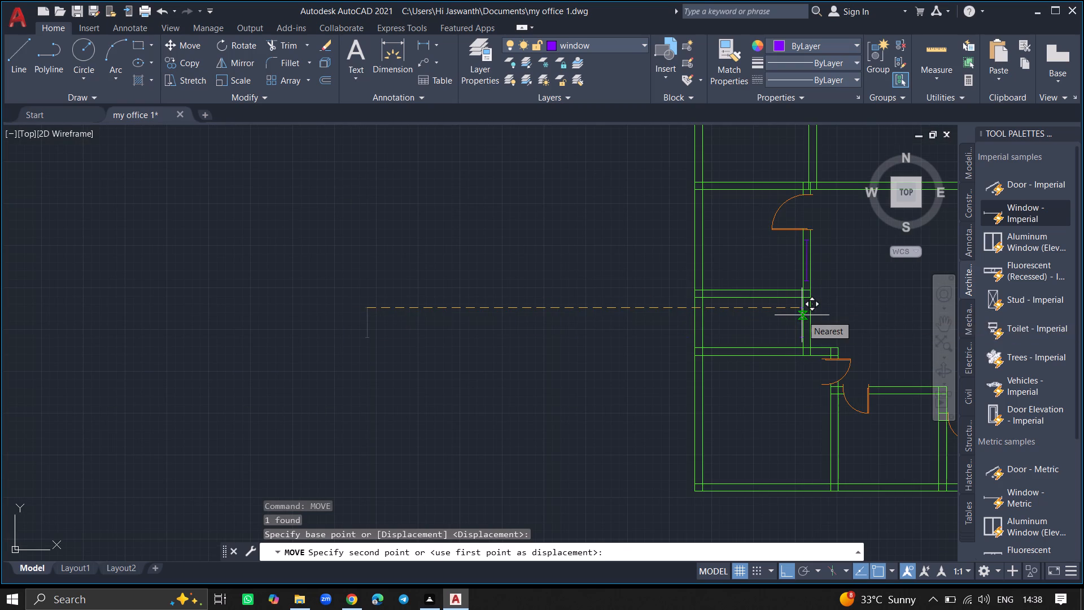
ctrl+scroll(802, 315, up, 4)
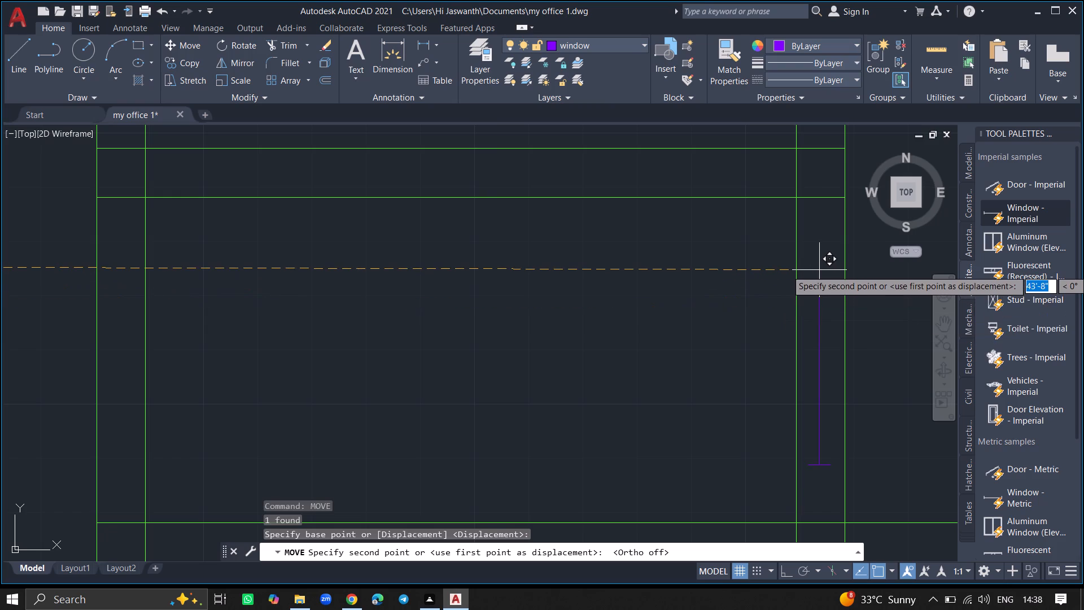
click(819, 270)
Copy the 3' window into the outer right walls of the three stacked small rooms on the plan's east side, centred between the wall lines.
click(819, 270)
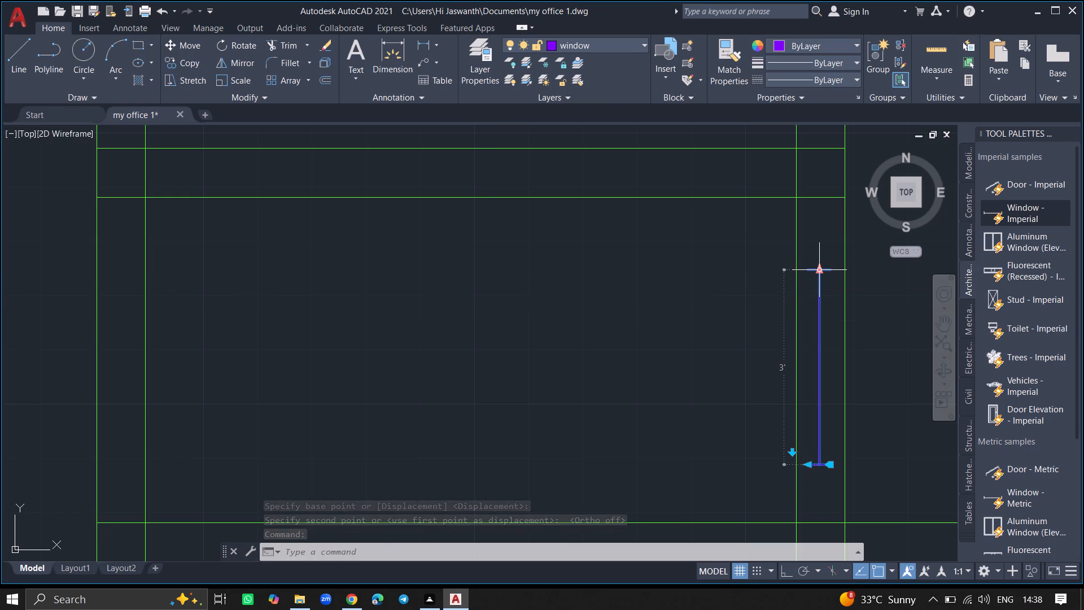
key(c)
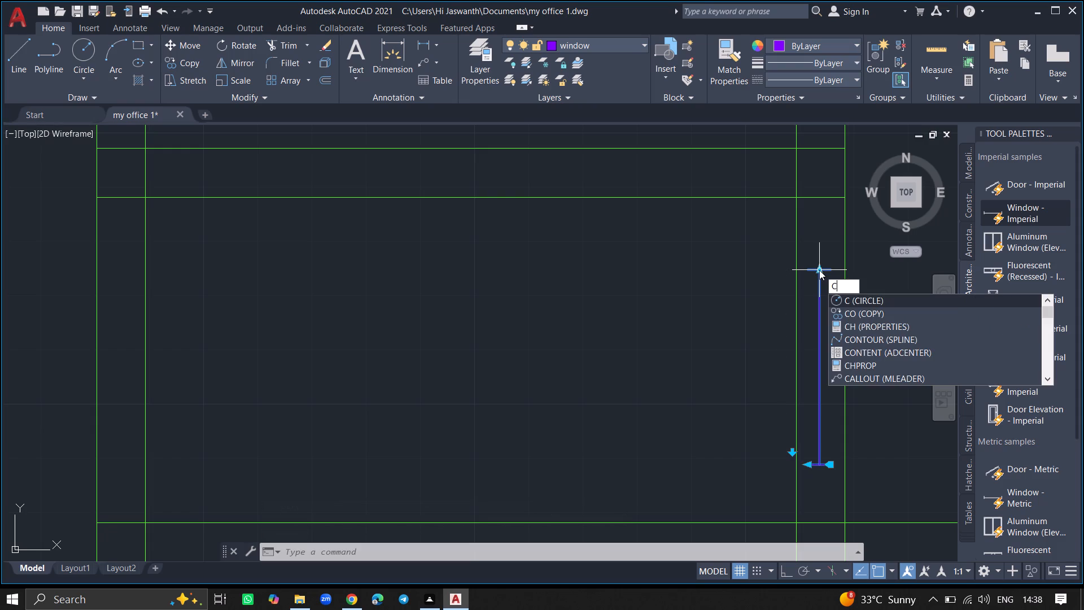
click(856, 309)
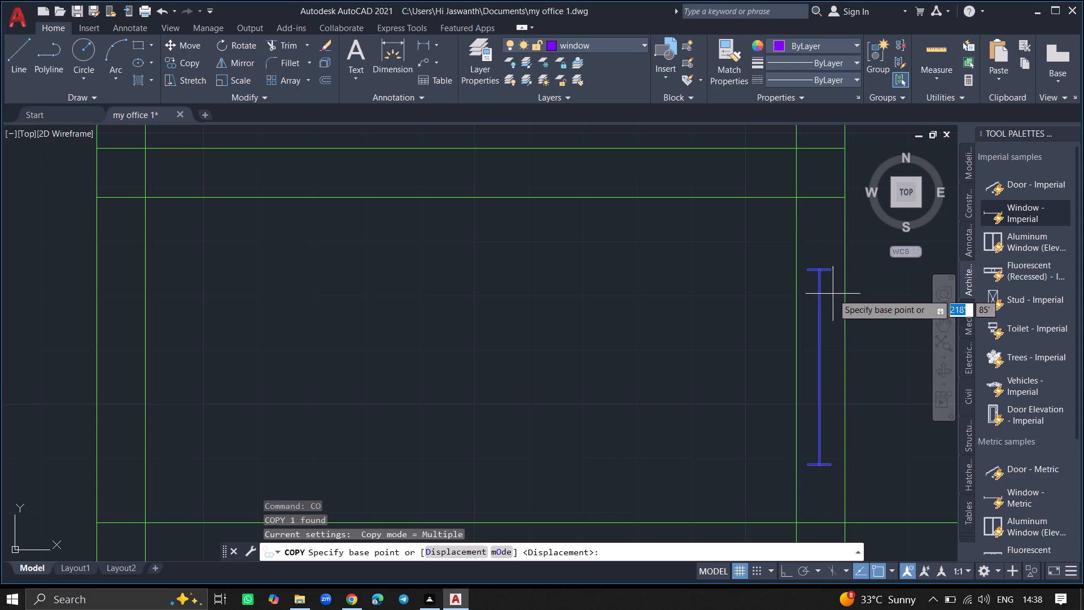
click(820, 290)
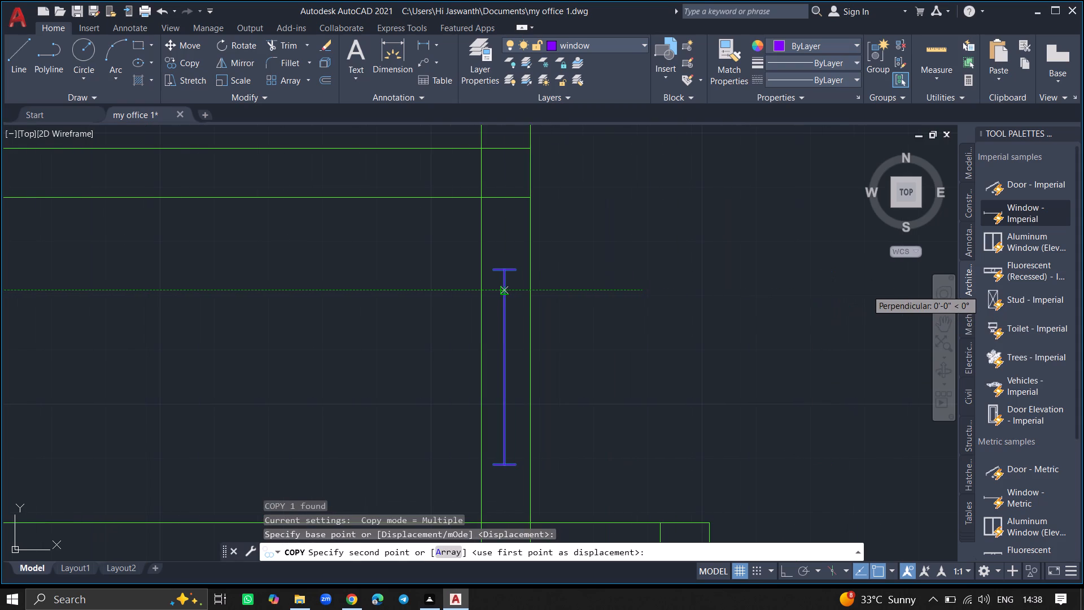
ctrl+scroll(662, 297, down, 3)
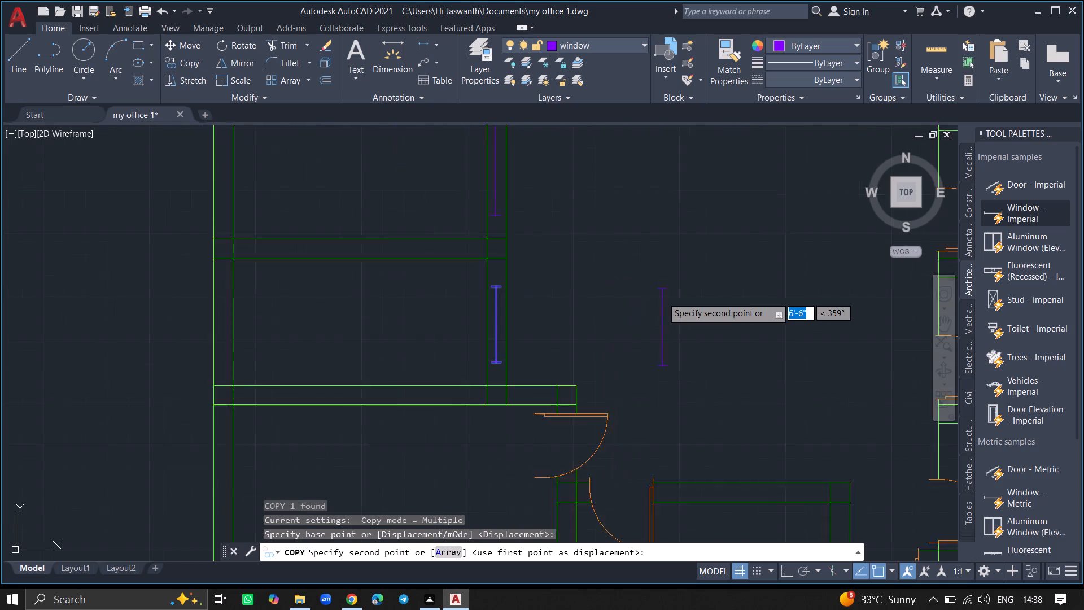
ctrl+scroll(662, 297, down, 2)
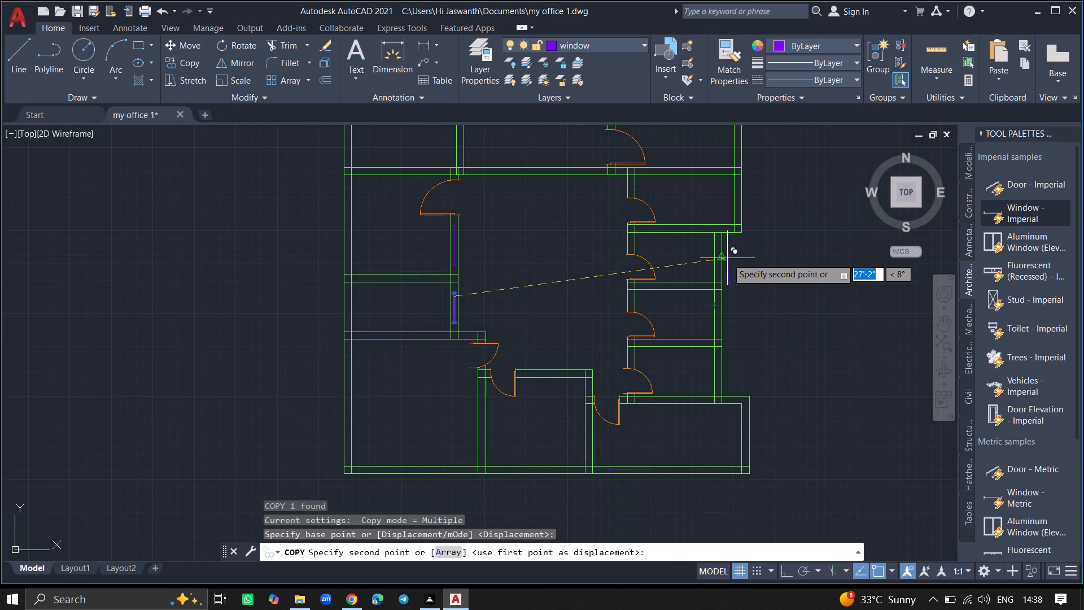
ctrl+scroll(716, 256, up, 5)
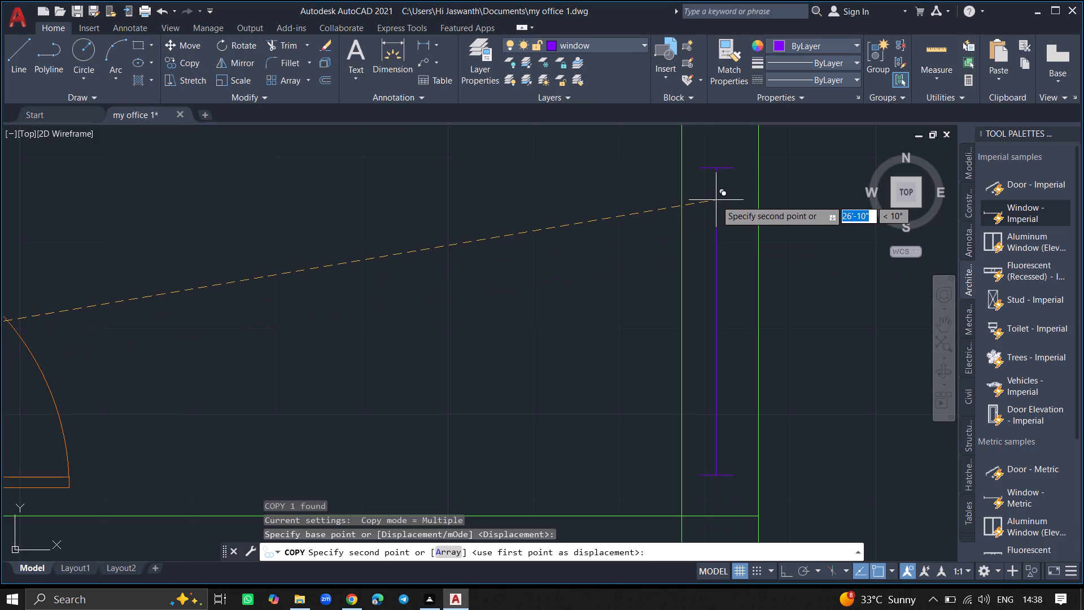
ctrl+scroll(716, 200, down, 3)
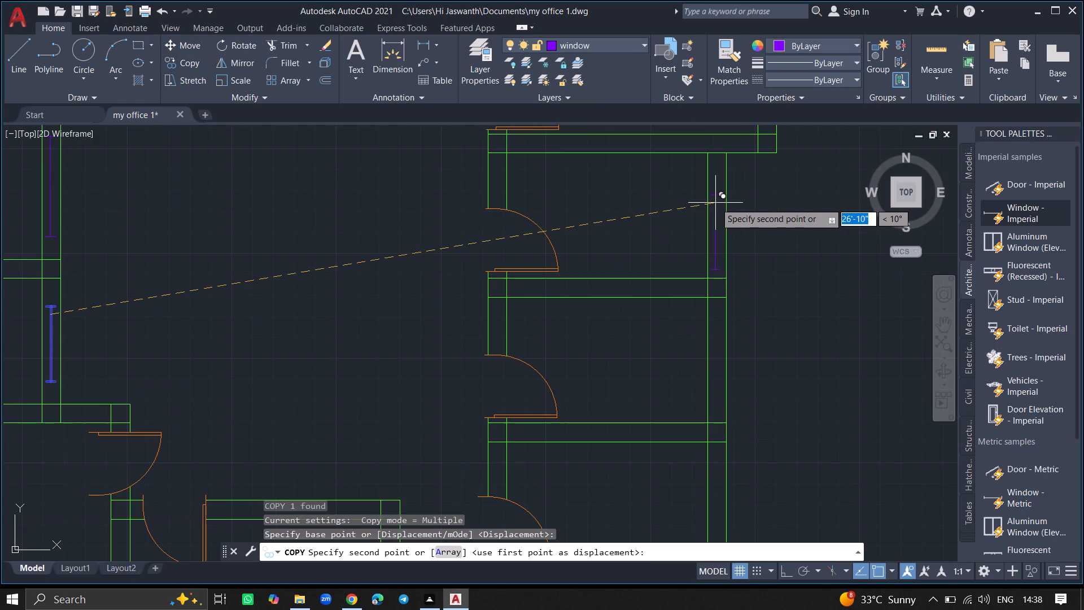
click(717, 190)
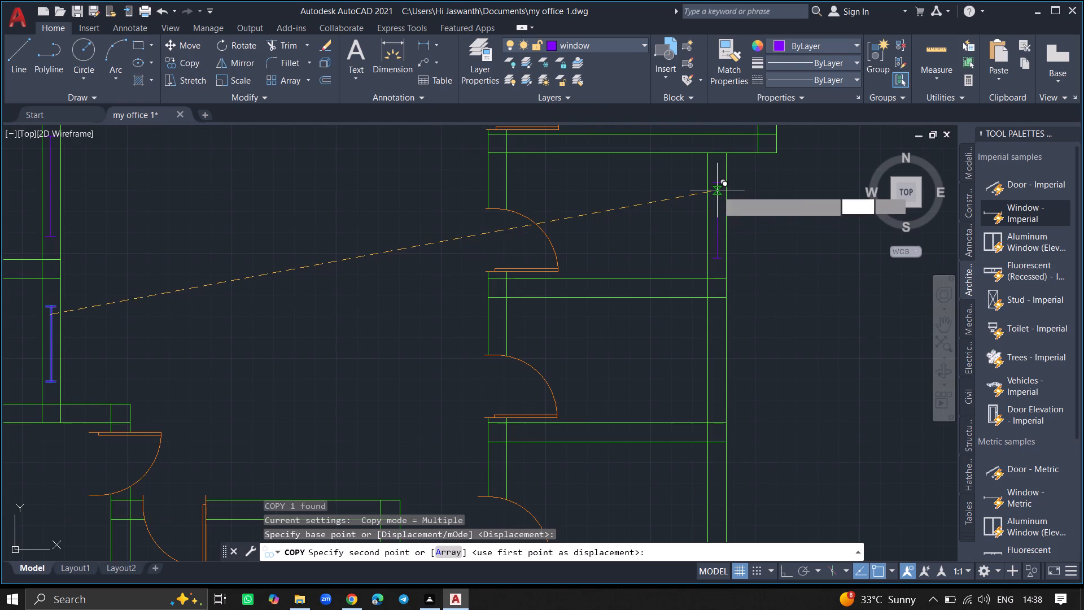
click(716, 335)
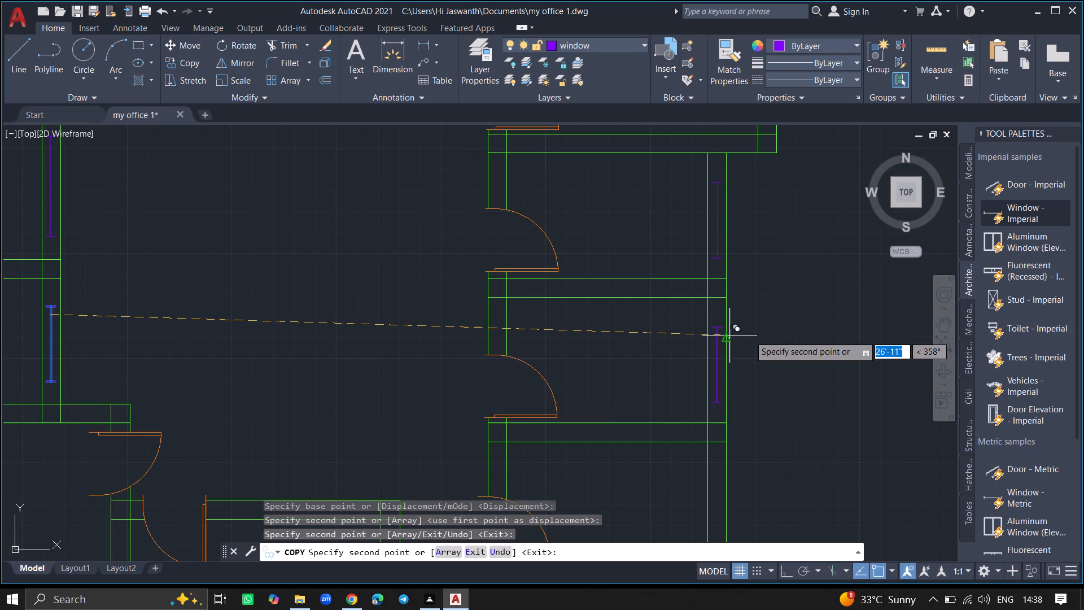
ctrl+scroll(758, 335, down, 2)
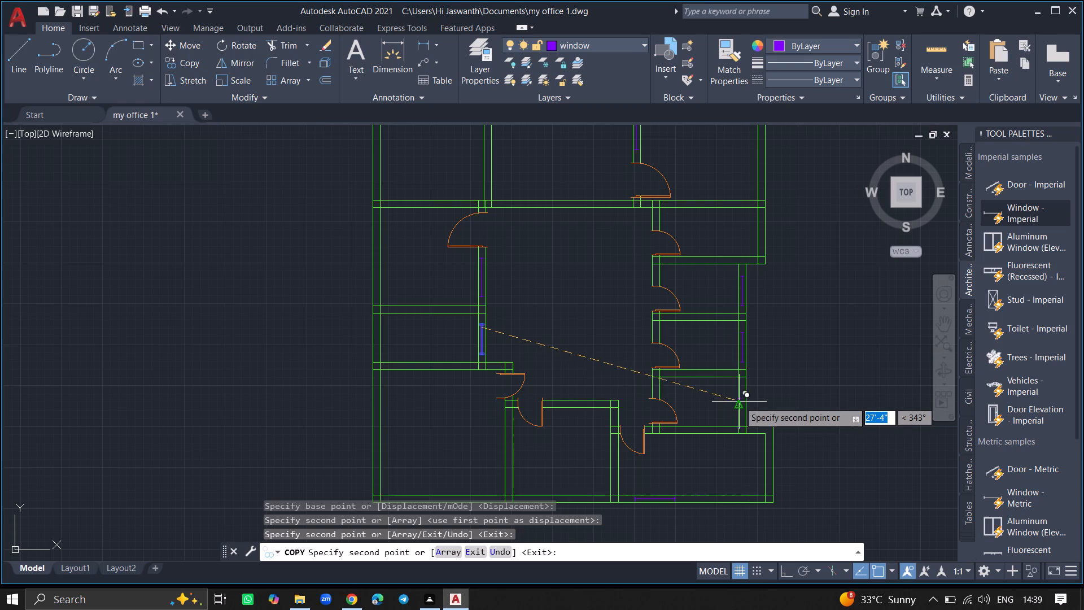
ctrl+scroll(739, 402, up, 7)
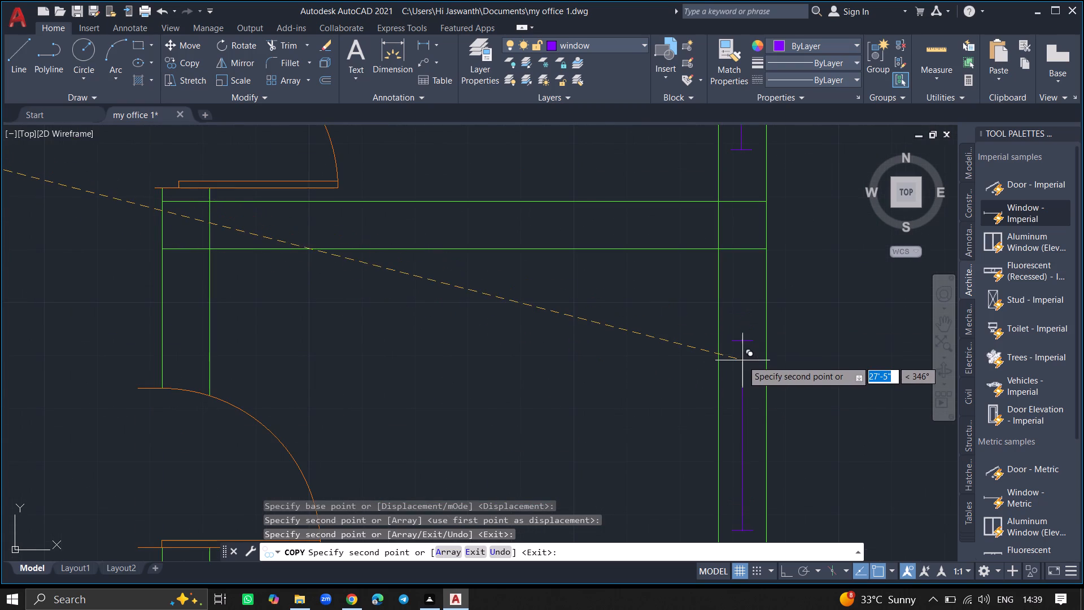
click(742, 359)
Place another 3' window copy, offset about 30'-7" at 21°, in the right wall of the room above those three, and finish copying.
ctrl+scroll(799, 346, down, 4)
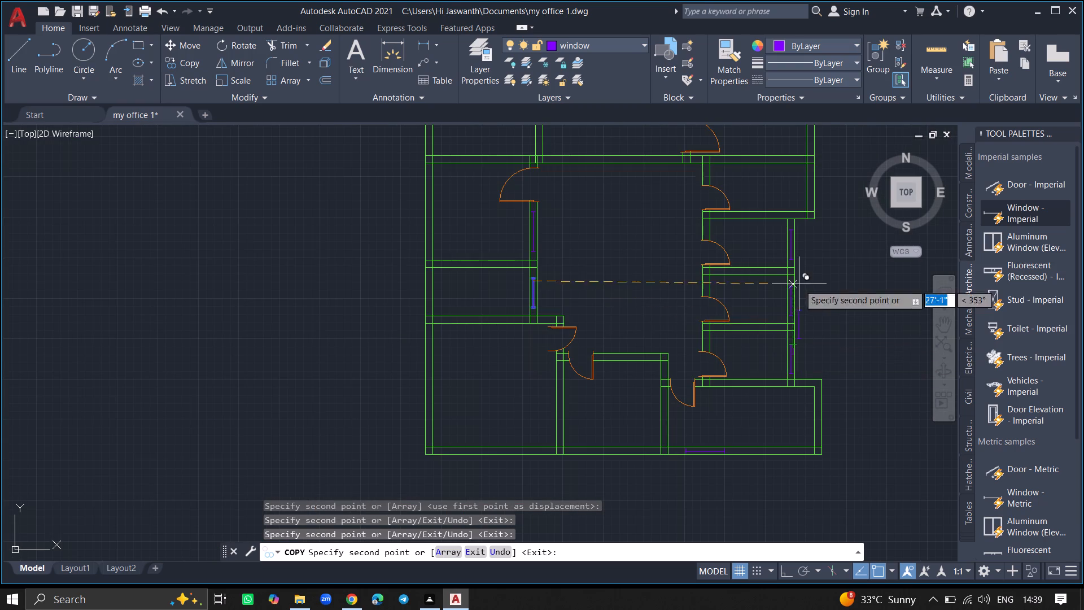
ctrl+scroll(810, 178, up, 3)
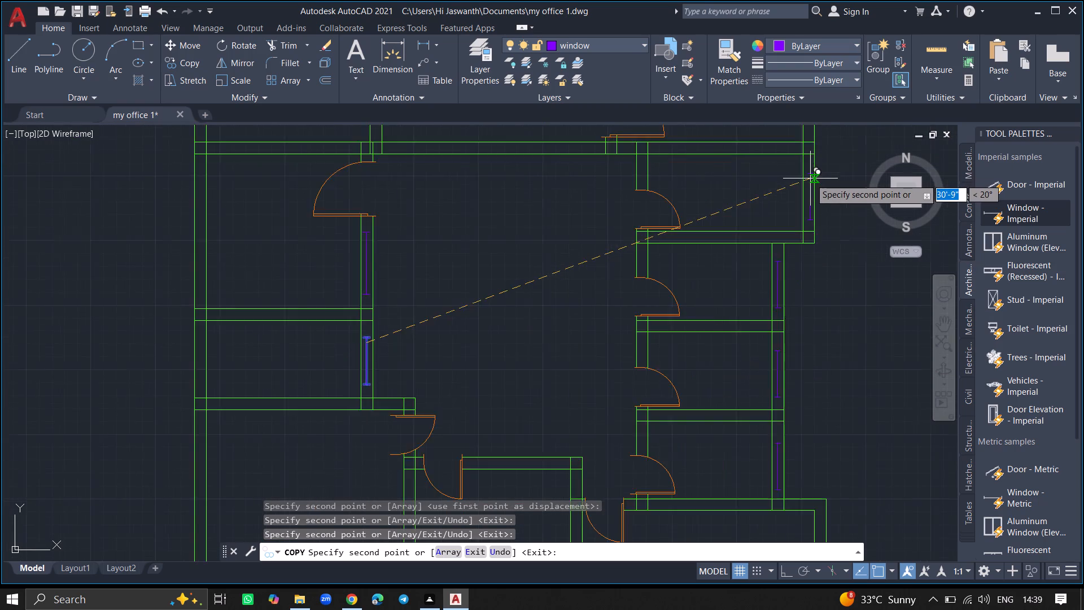
ctrl+scroll(799, 165, down, 2)
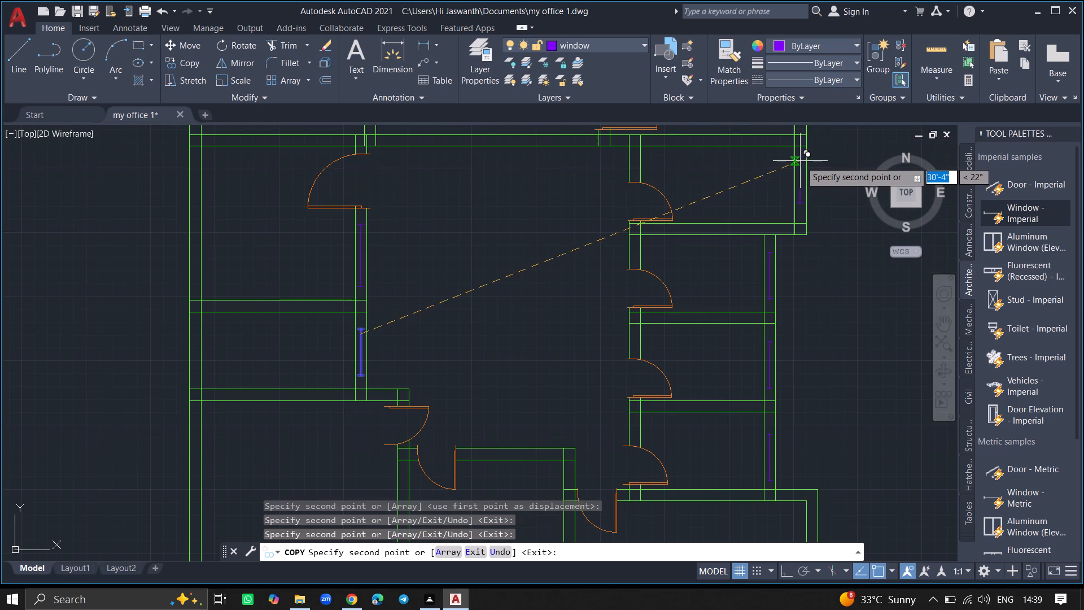
ctrl+scroll(800, 165, up, 5)
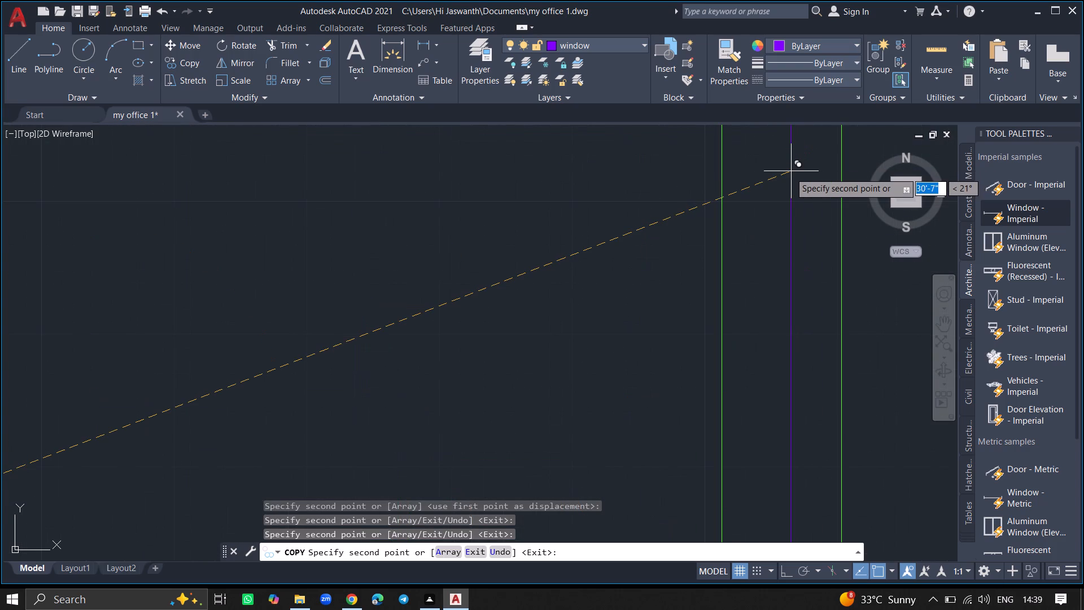
click(786, 173)
key(Return)
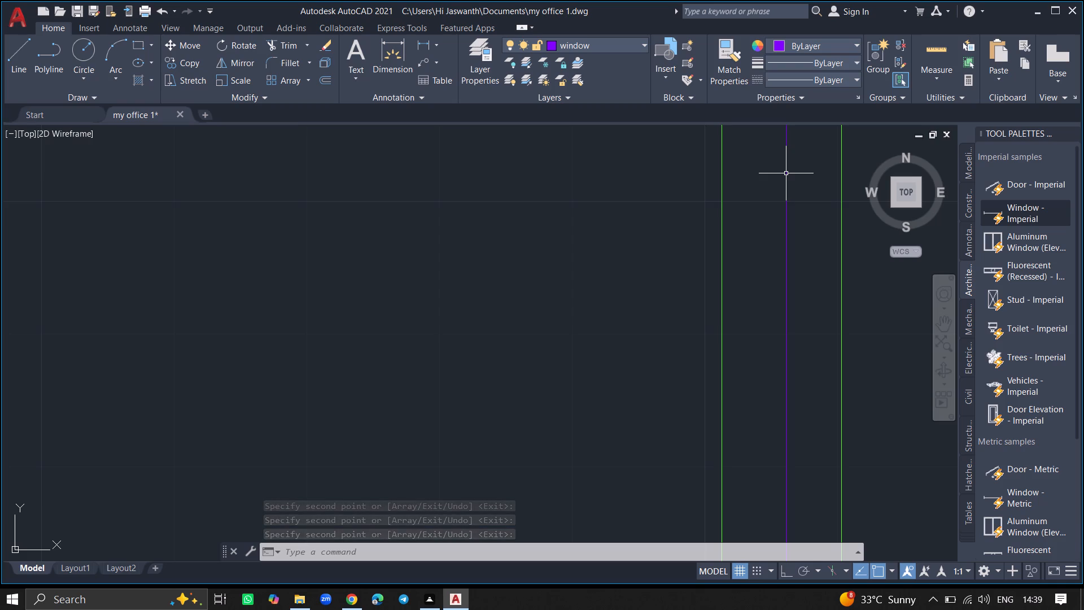
Draw a horizontal 9" line across the wall thickness just above the 3' window in that upper room's right wall.
ctrl+scroll(786, 173, down, 3)
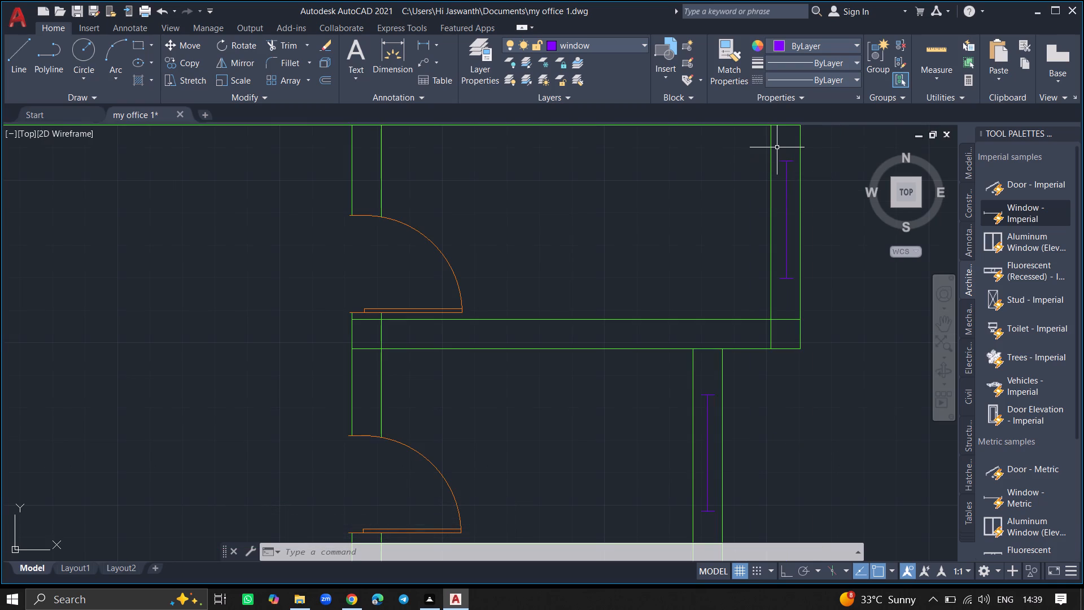
key(l)
key(Return)
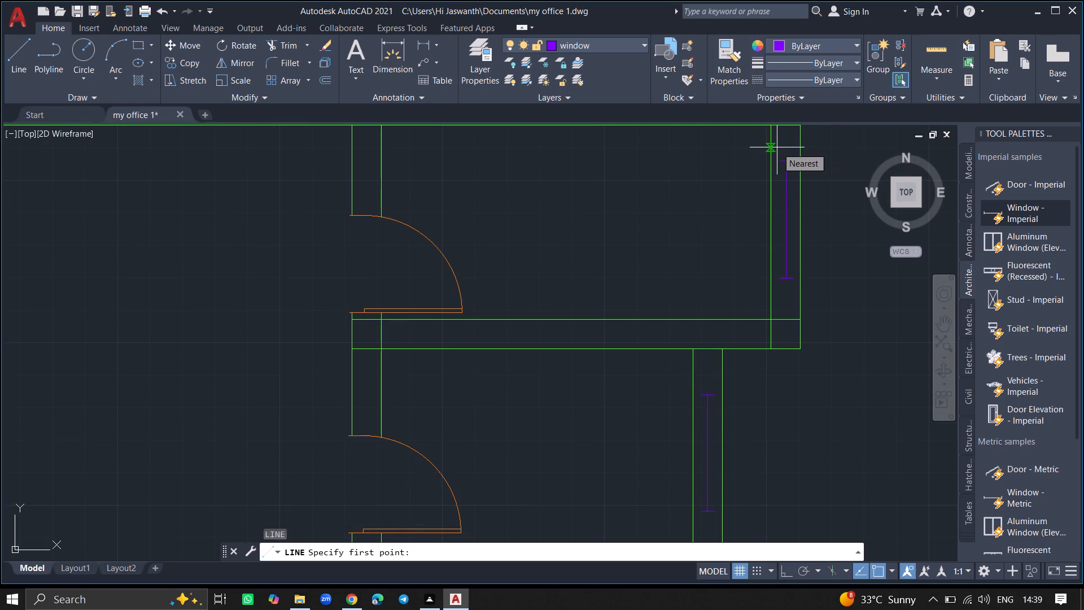
ctrl+scroll(776, 149, up, 7)
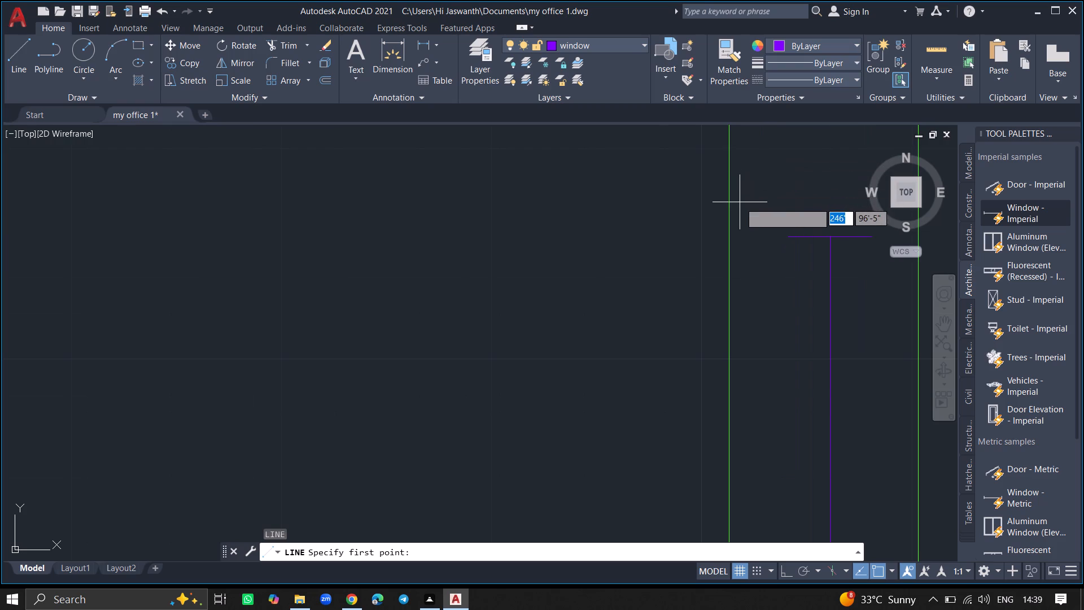
click(730, 211)
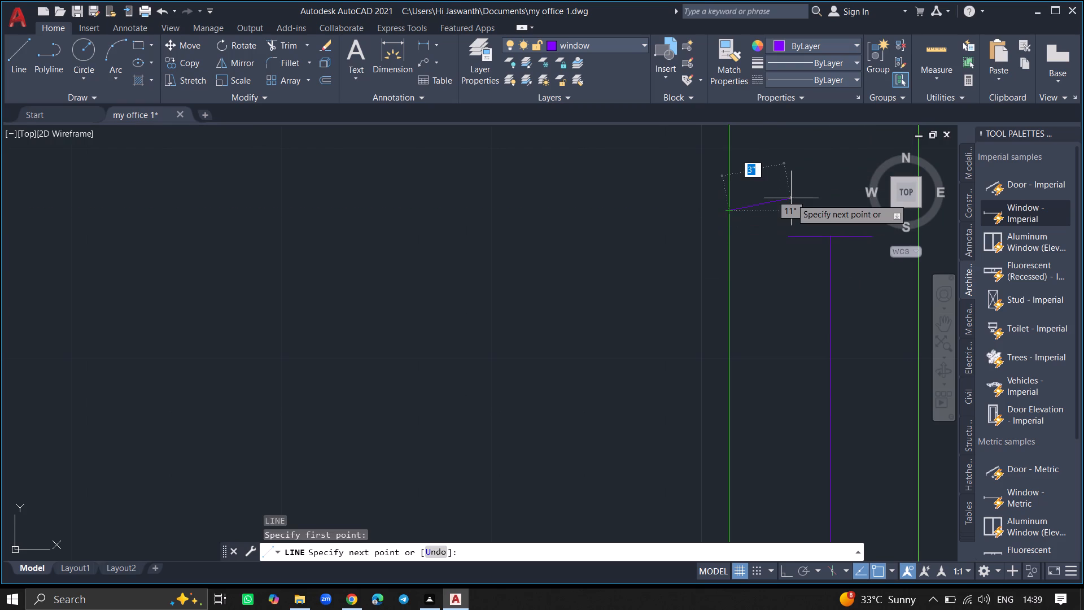
ctrl+scroll(791, 198, down, 1)
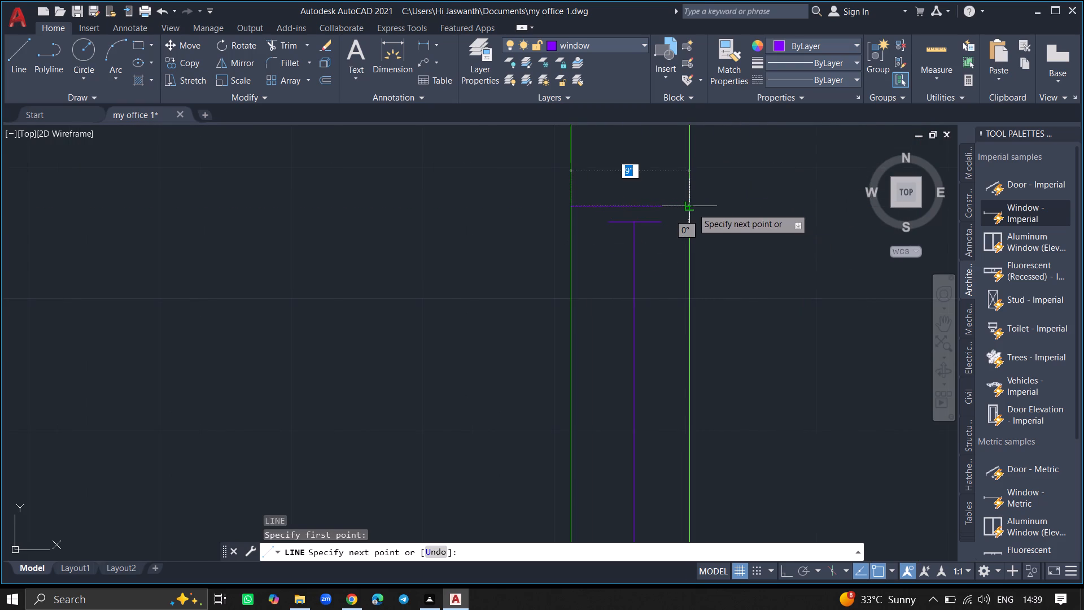
click(692, 208)
key(Return)
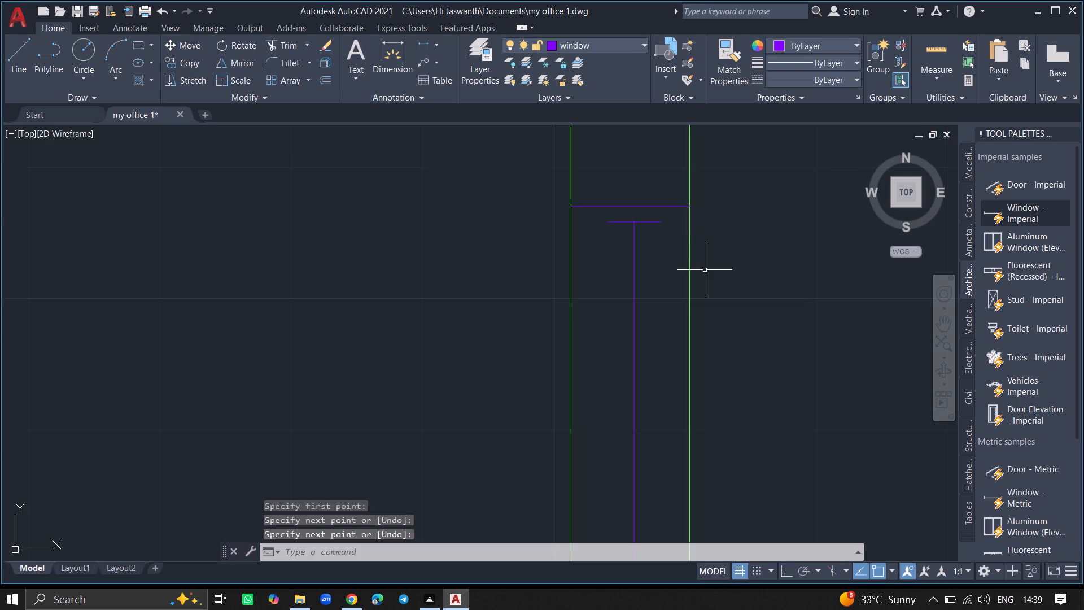
Draw a horizontal line across the wall thickness just below the same 3' window, closing the lower end of its opening.
ctrl+scroll(705, 270, down, 8)
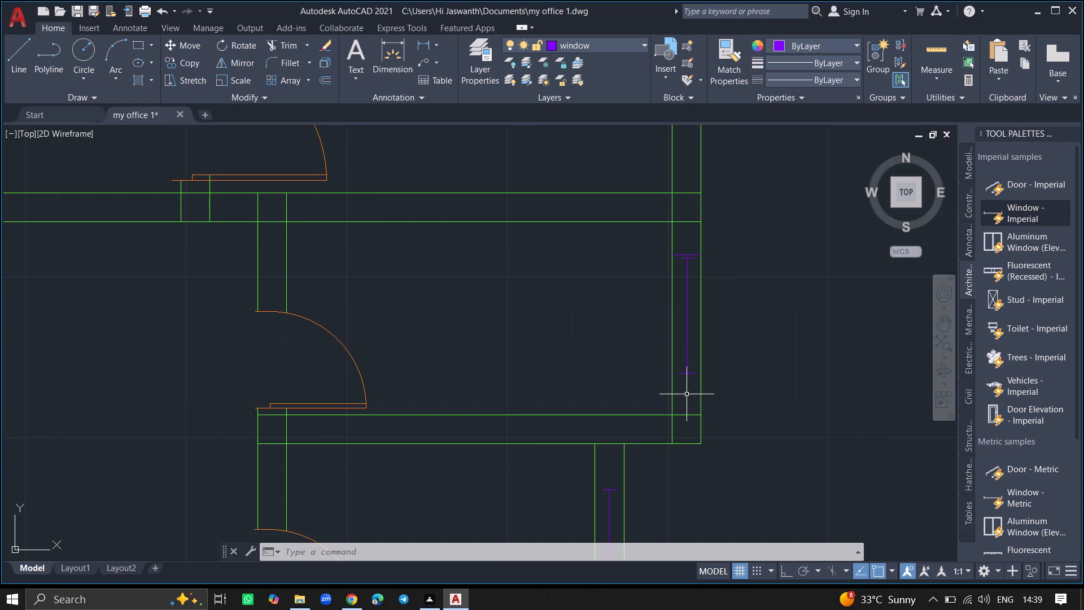
ctrl+scroll(687, 399, up, 1)
key(l)
key(Return)
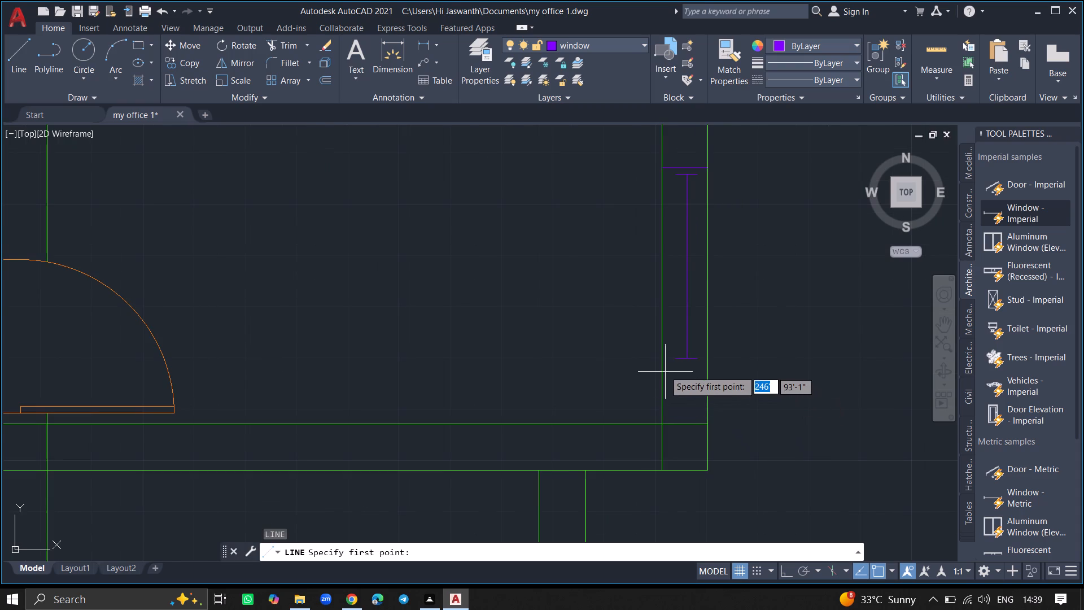
click(662, 364)
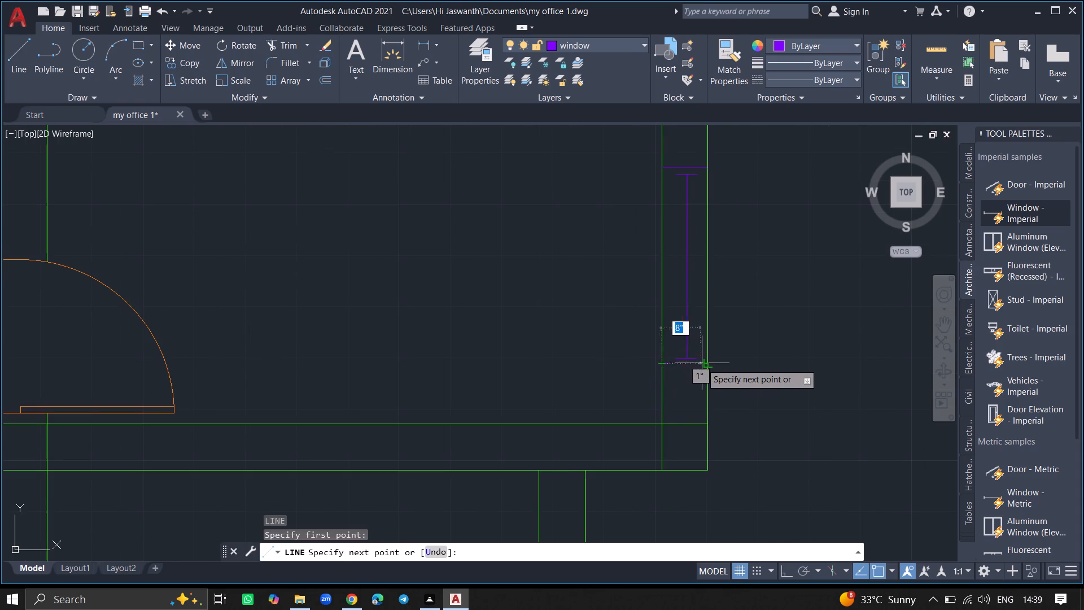
click(706, 365)
key(Return)
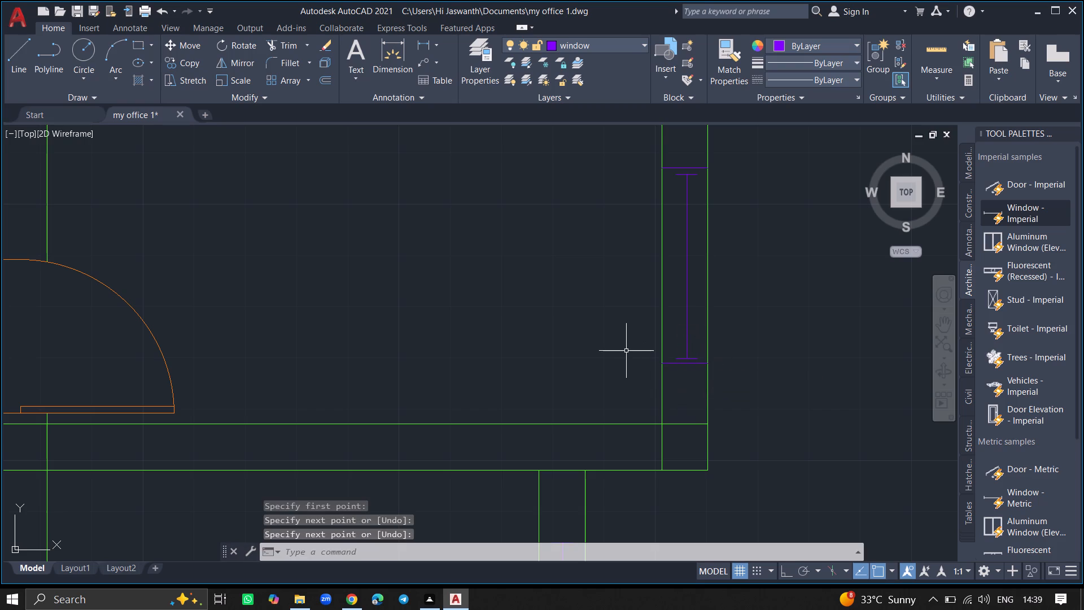
Draw a horizontal 9" line across the wall thickness just below the 3' window in the topmost of the three stacked small rooms.
ctrl+scroll(626, 350, down, 4)
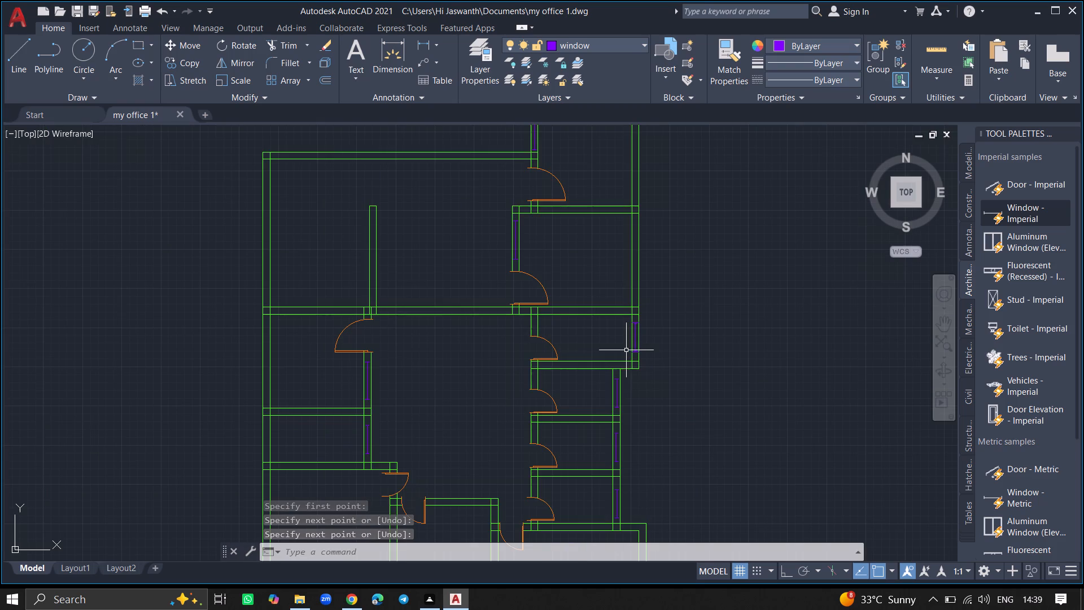
ctrl+scroll(617, 407, up, 3)
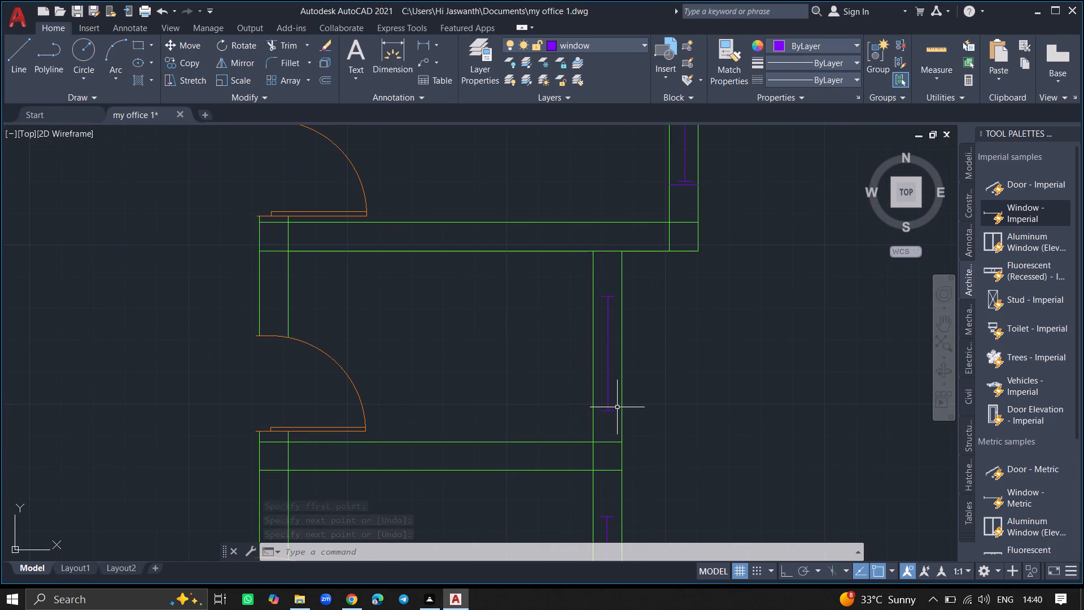
key(l)
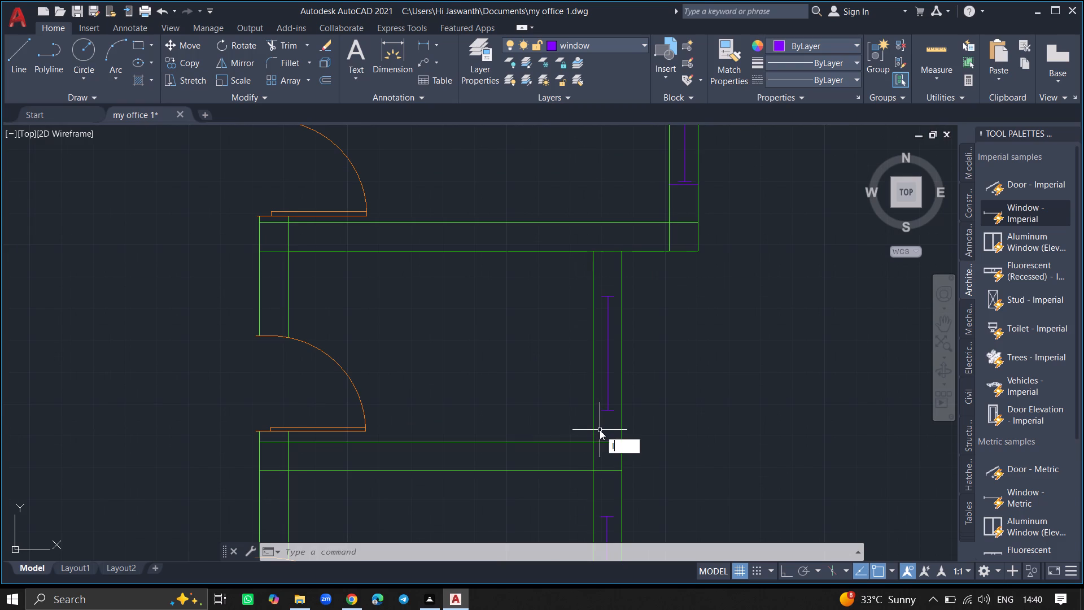
key(Return)
ctrl+scroll(600, 430, up, 4)
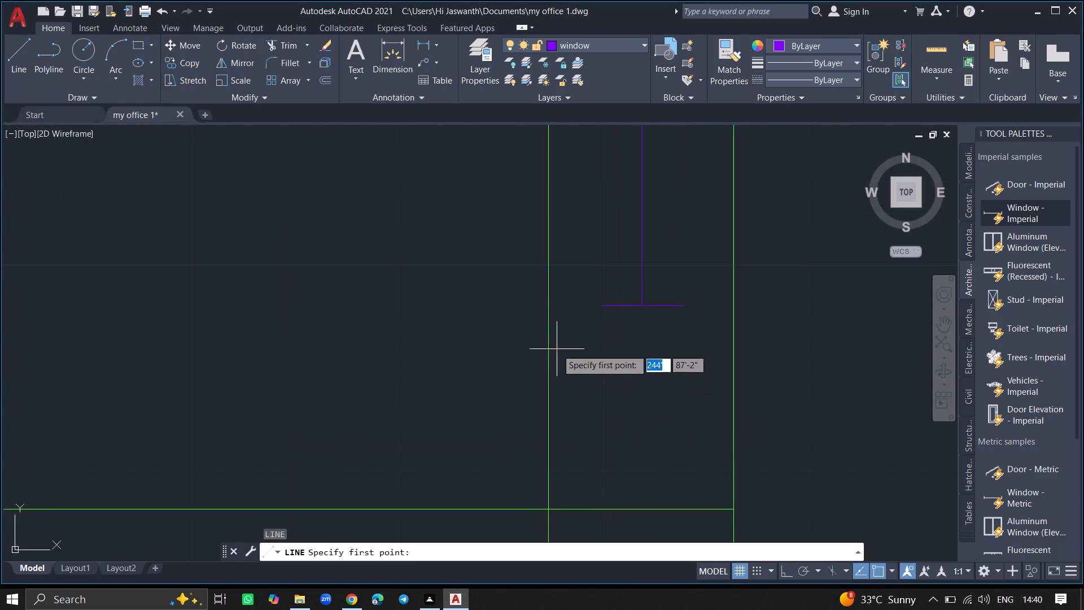
click(547, 323)
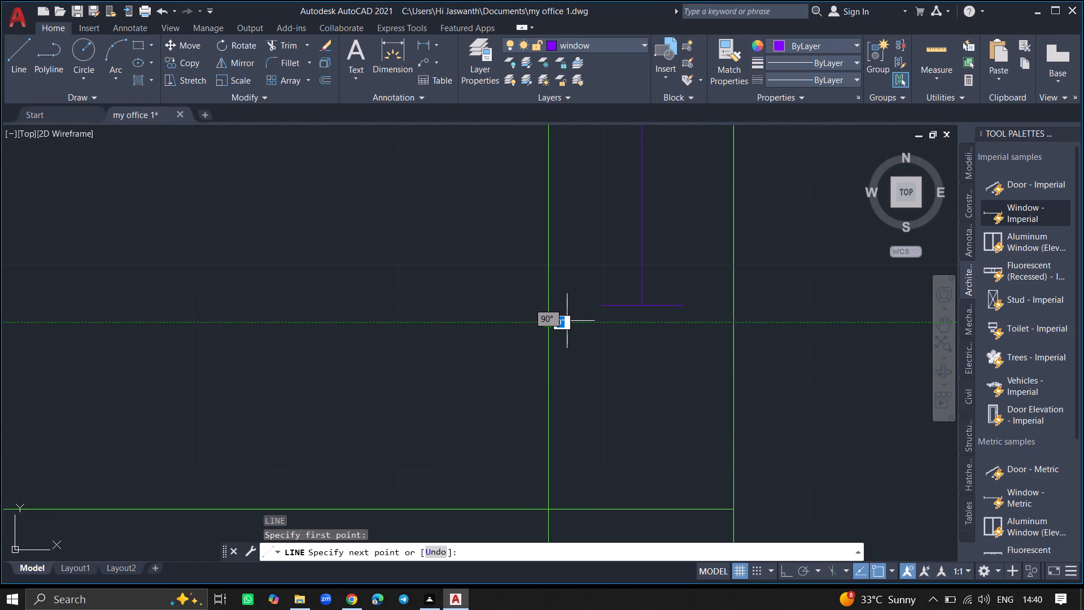
click(733, 321)
key(Return)
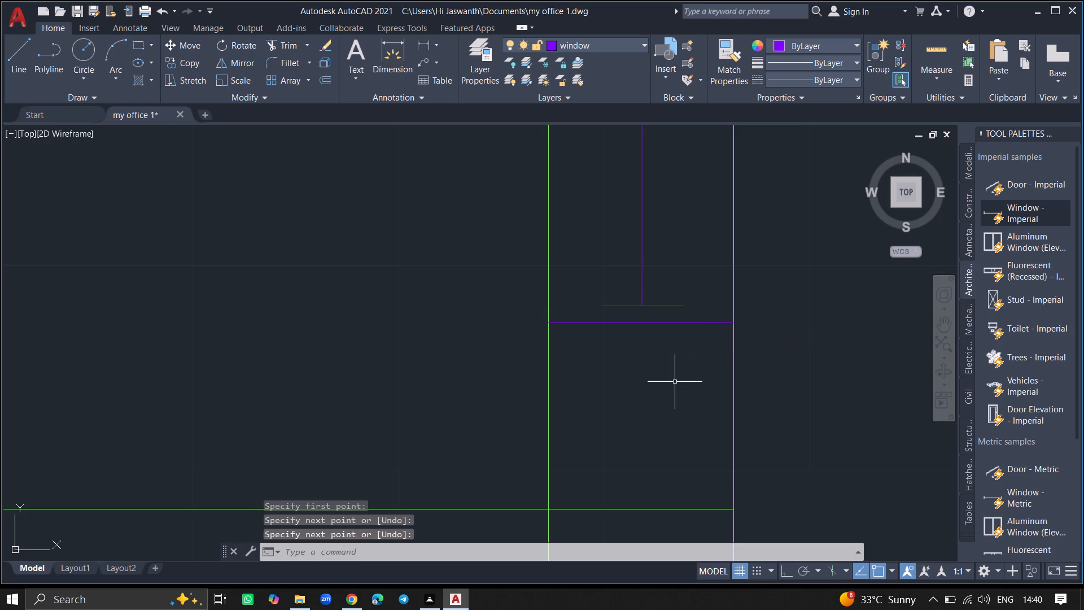
Draw a horizontal 9" line across the wall thickness just above the same 3' window, closing the upper end of its opening.
ctrl+scroll(675, 382, down, 5)
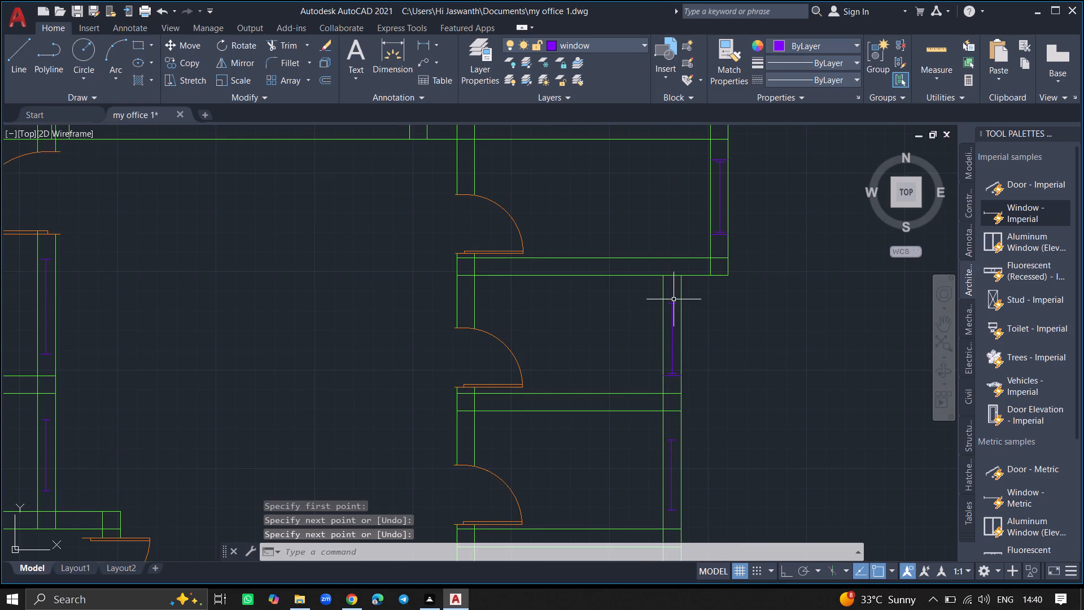
ctrl+scroll(674, 299, up, 6)
key(l)
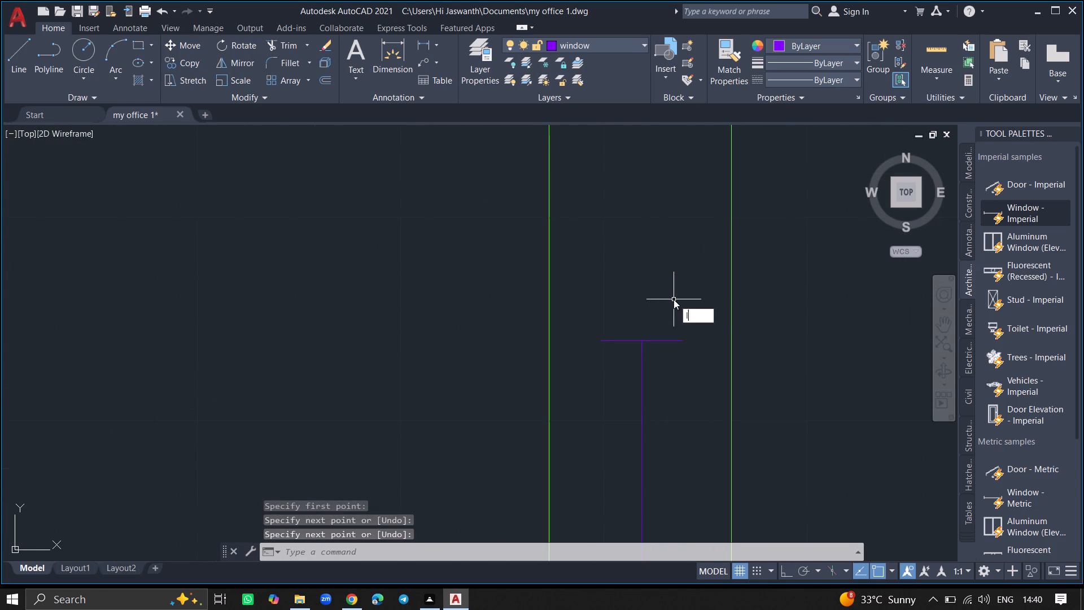
key(Return)
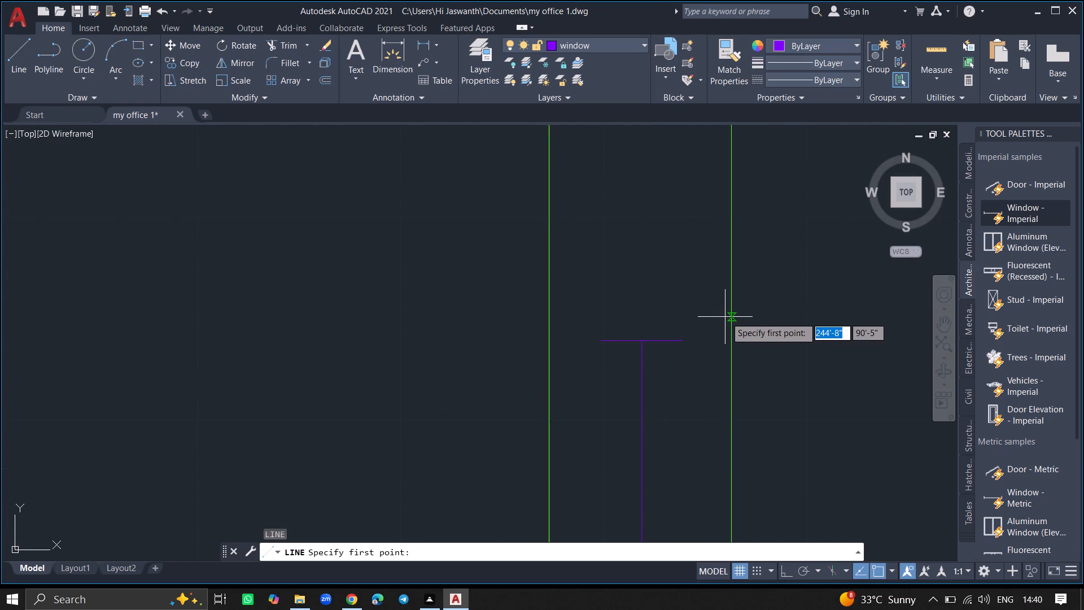
click(731, 319)
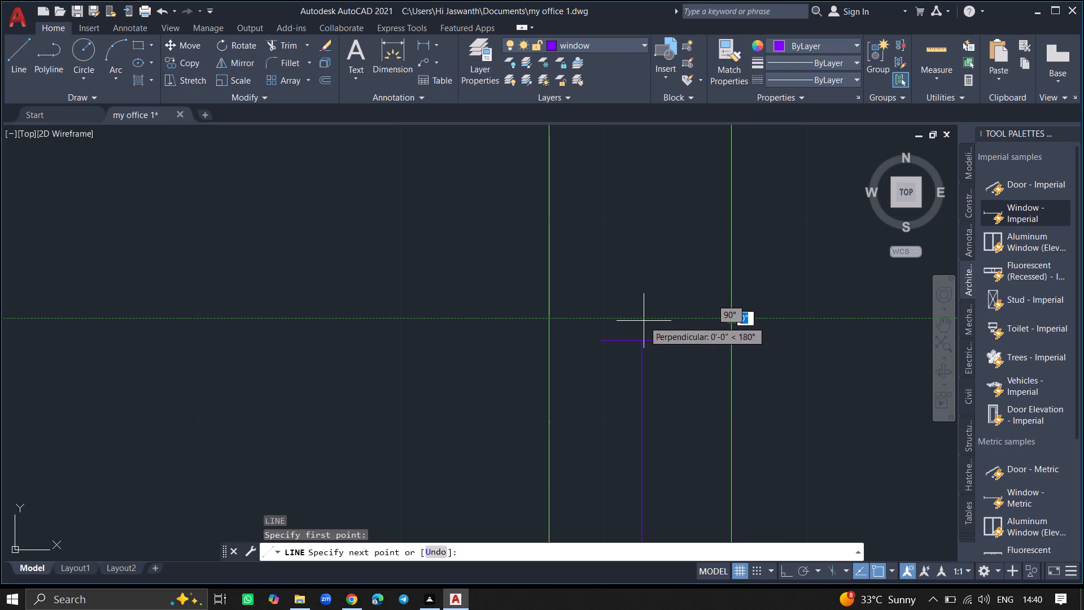
click(548, 319)
key(Return)
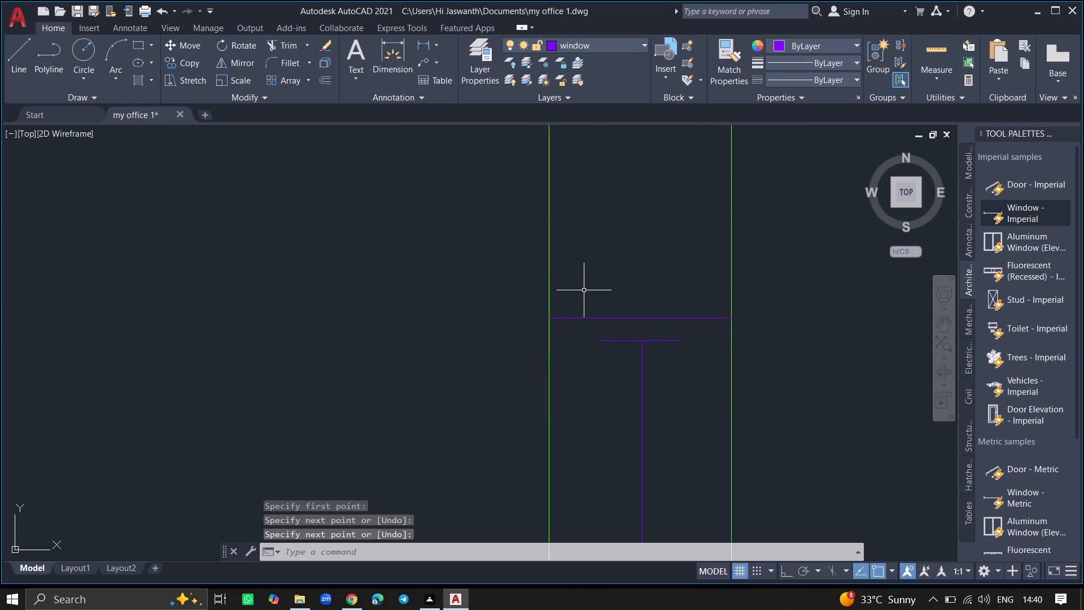
Draw a horizontal line across the right wall's thickness just below the 3' window in the middle small room.
ctrl+scroll(585, 289, down, 6)
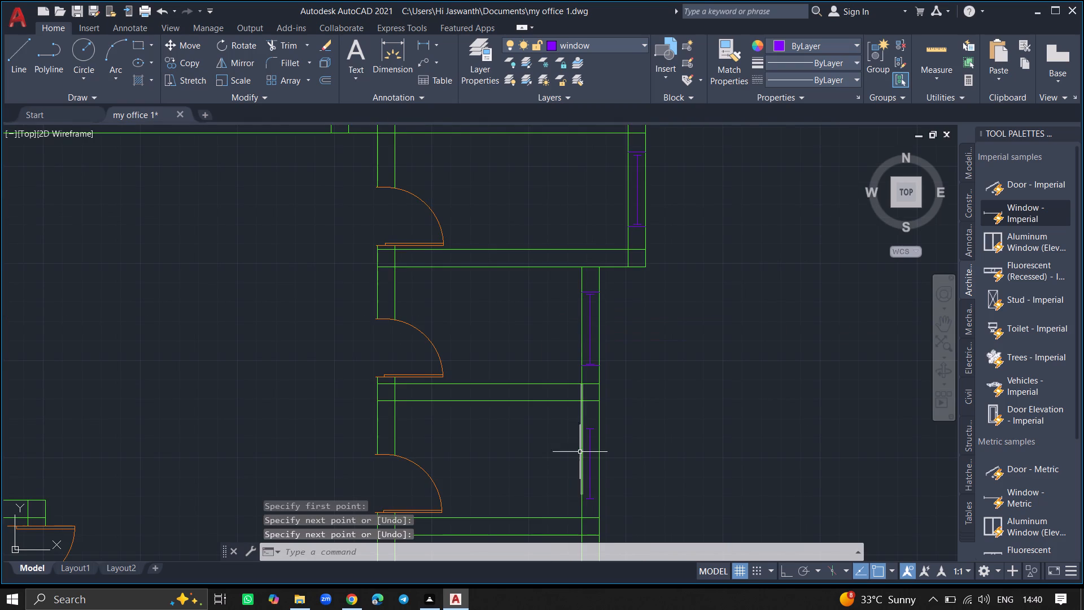
ctrl+scroll(588, 521, up, 4)
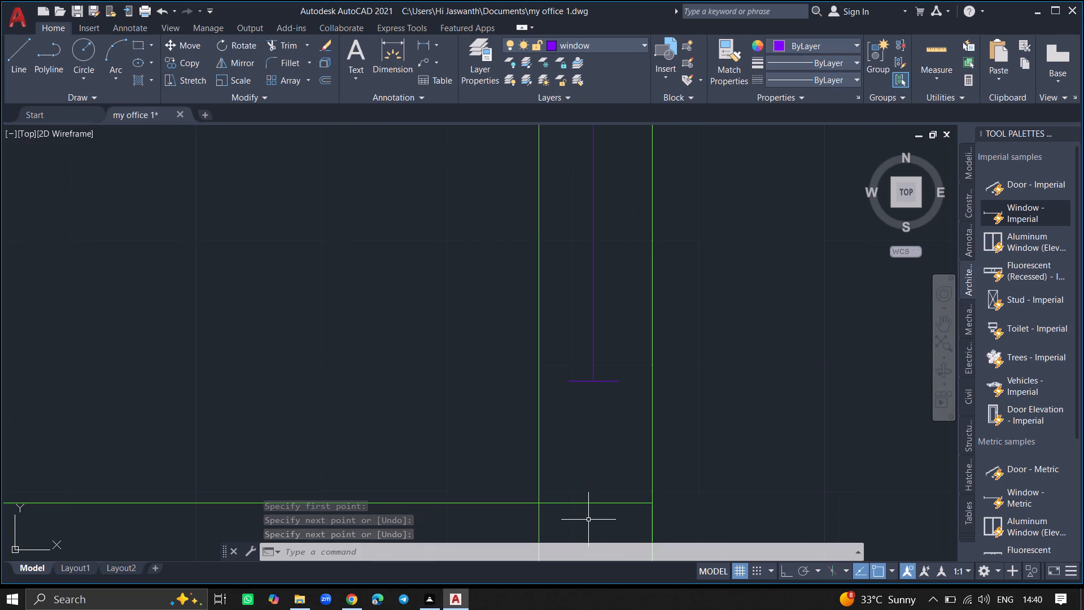
key(l)
key(Return)
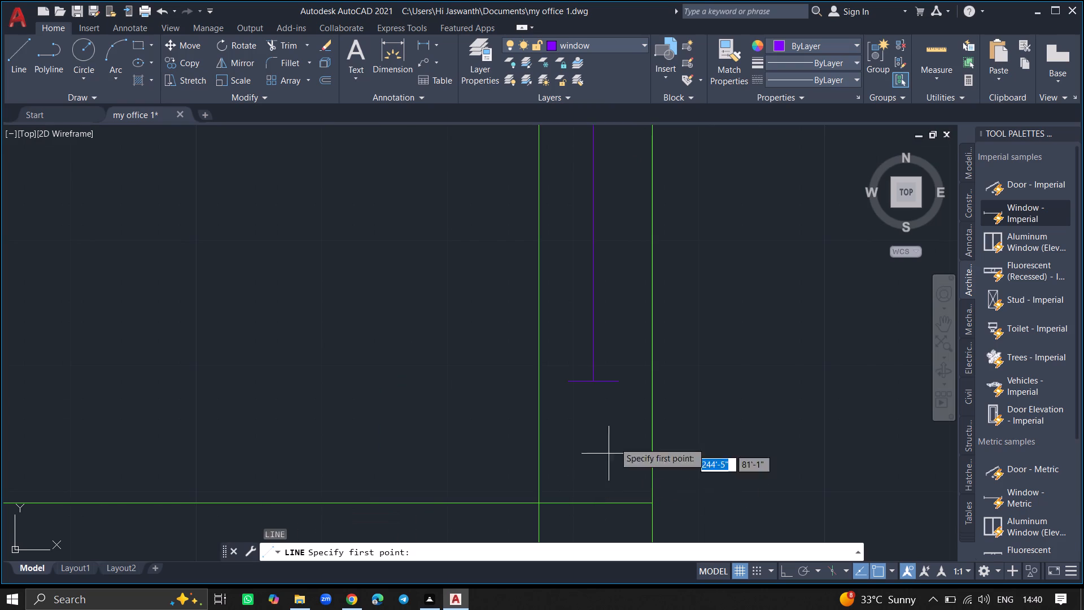
click(653, 402)
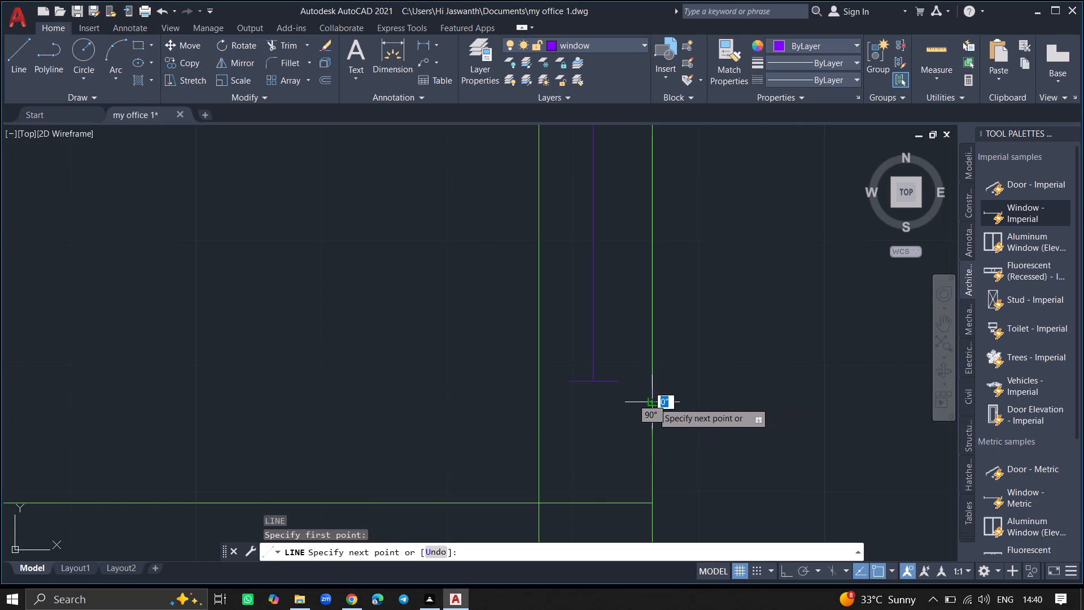
click(540, 400)
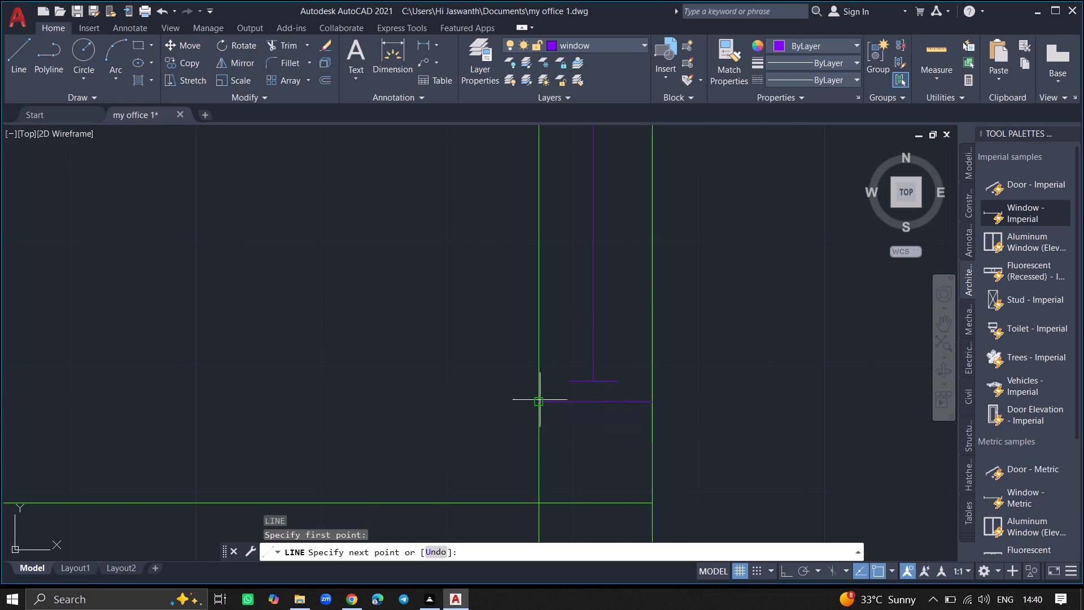
key(Return)
Draw a horizontal line across the wall thickness just above the middle small room's 3' window, closing the upper end of its opening.
ctrl+scroll(629, 369, down, 3)
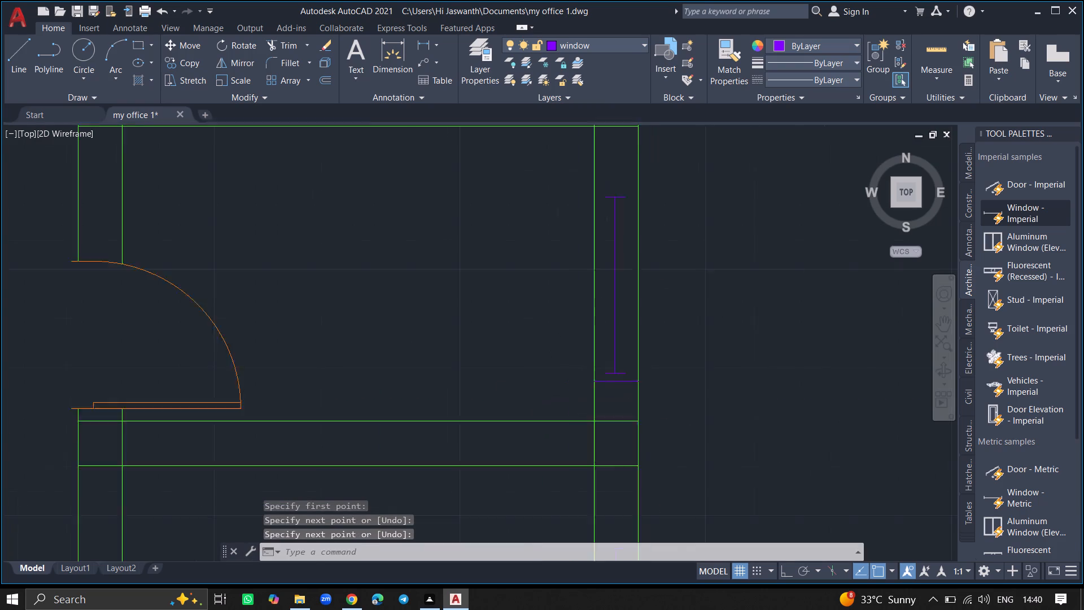
ctrl+scroll(629, 369, down, 1)
ctrl+scroll(623, 289, up, 1)
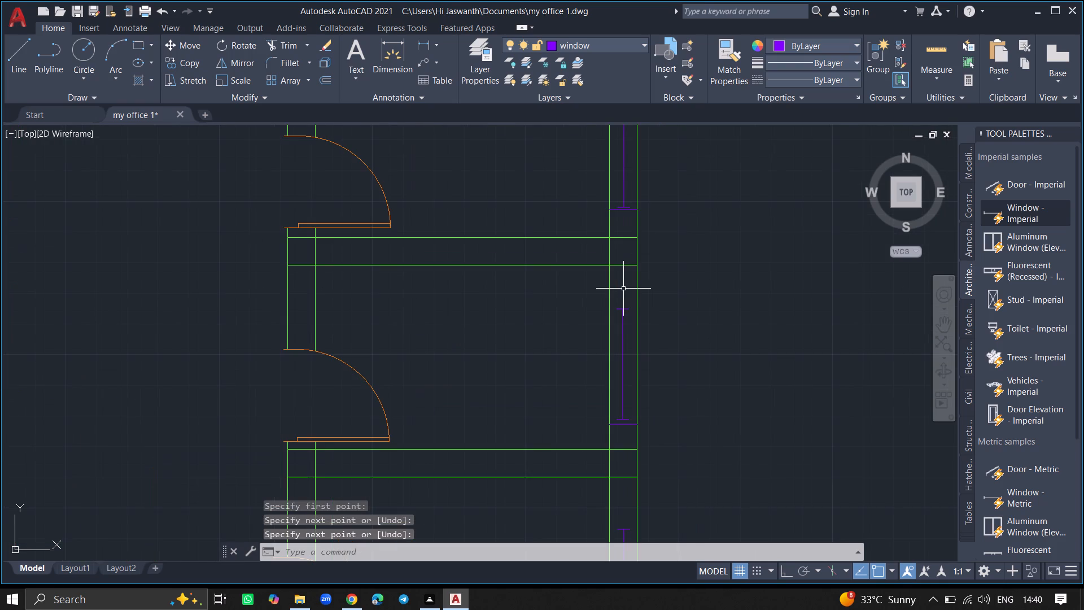
ctrl+scroll(623, 297, up, 2)
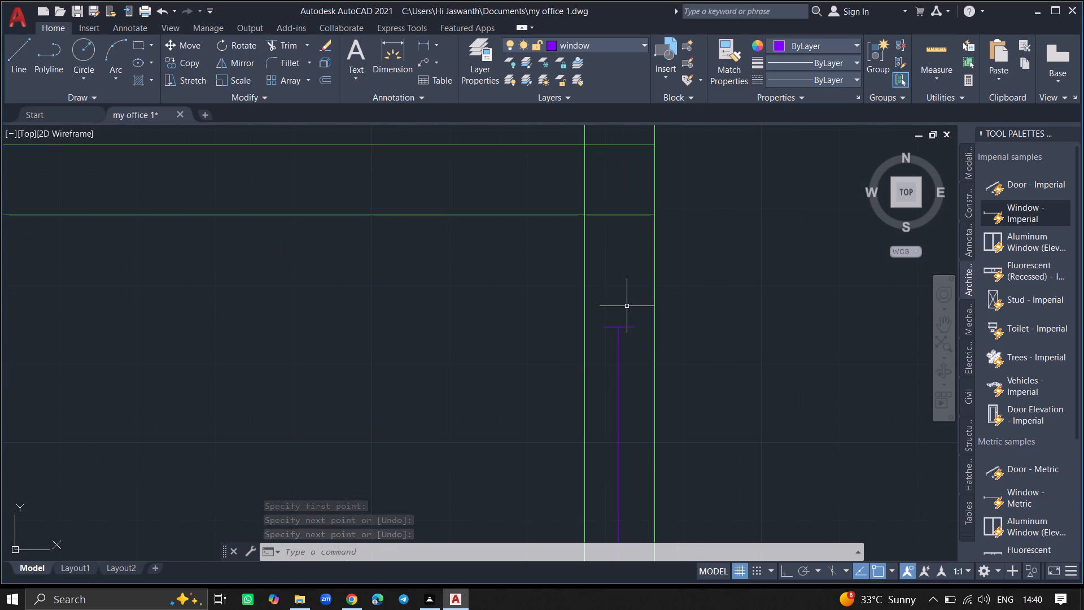
key(l)
key(Return)
ctrl+scroll(628, 308, up, 3)
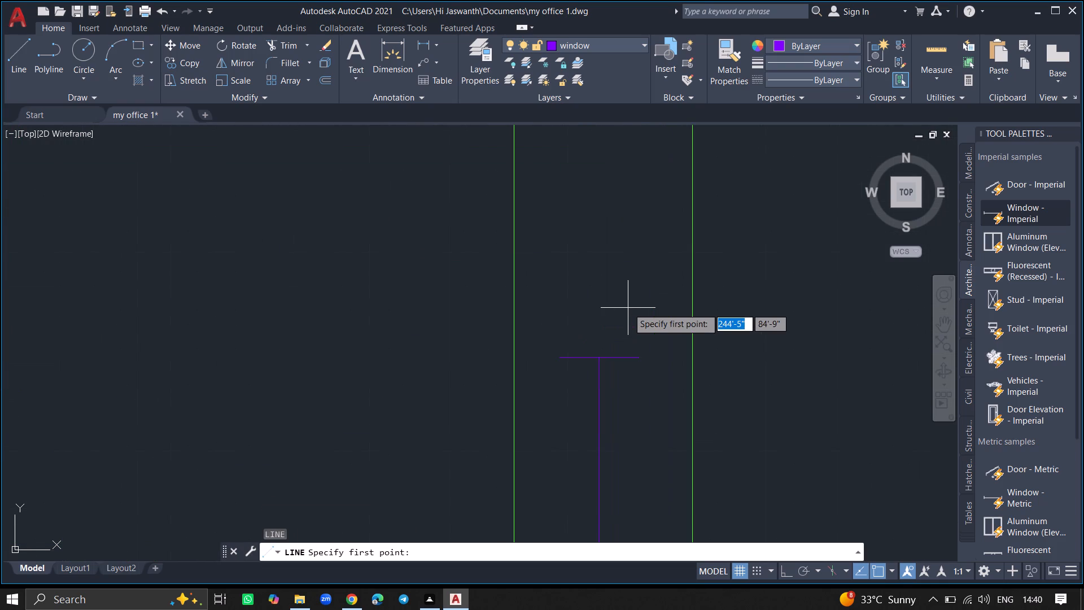
click(692, 333)
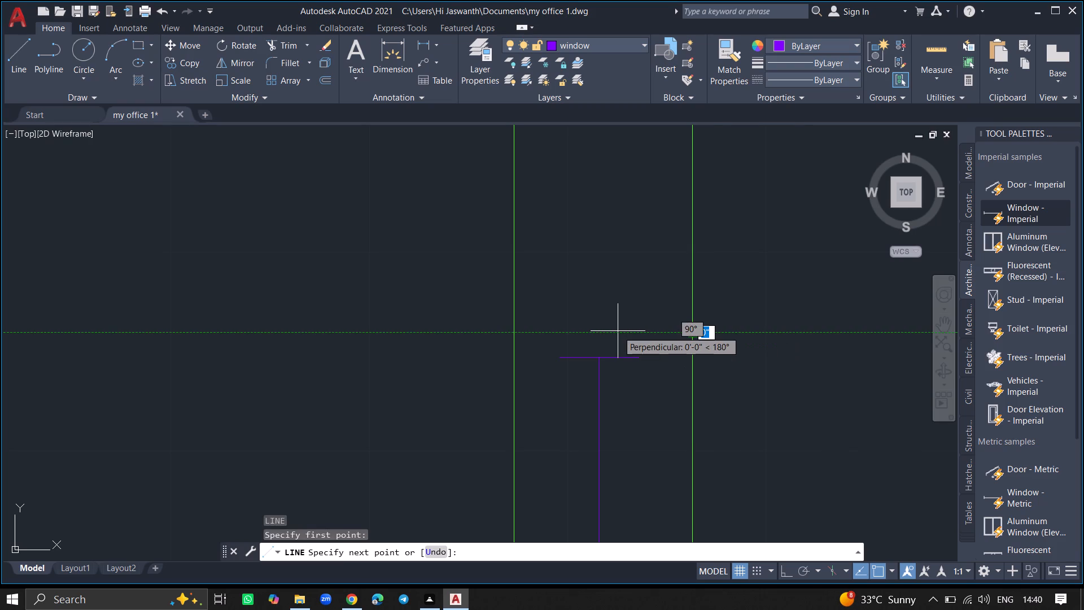
click(514, 332)
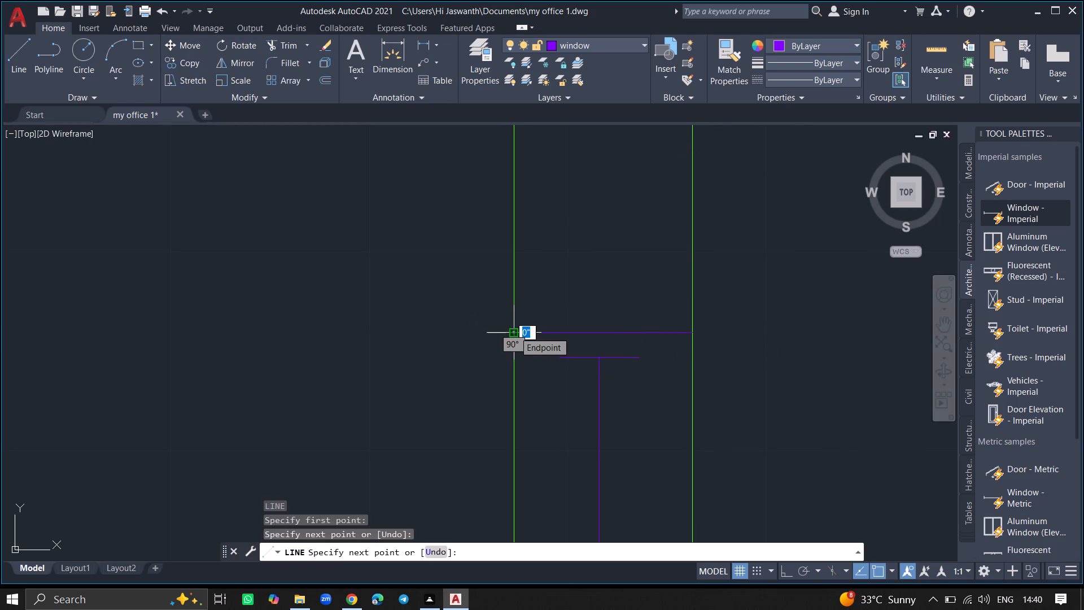
key(Return)
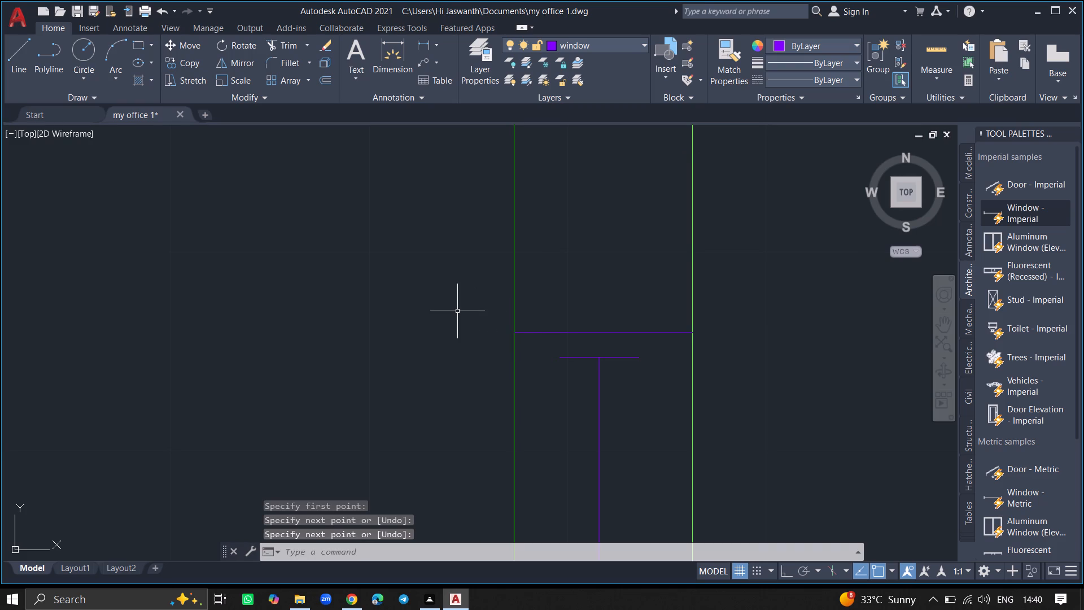
Draw a horizontal 9" line across the right wall's thickness just above the 3' window in the lowest of the three small rooms.
ctrl+scroll(418, 310, down, 3)
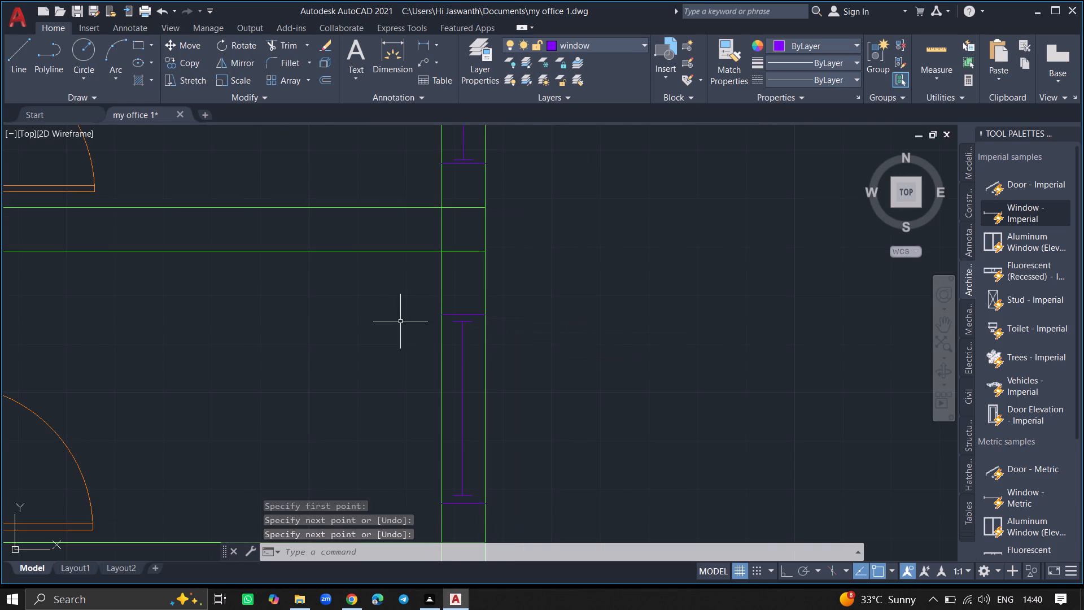
ctrl+scroll(400, 321, down, 6)
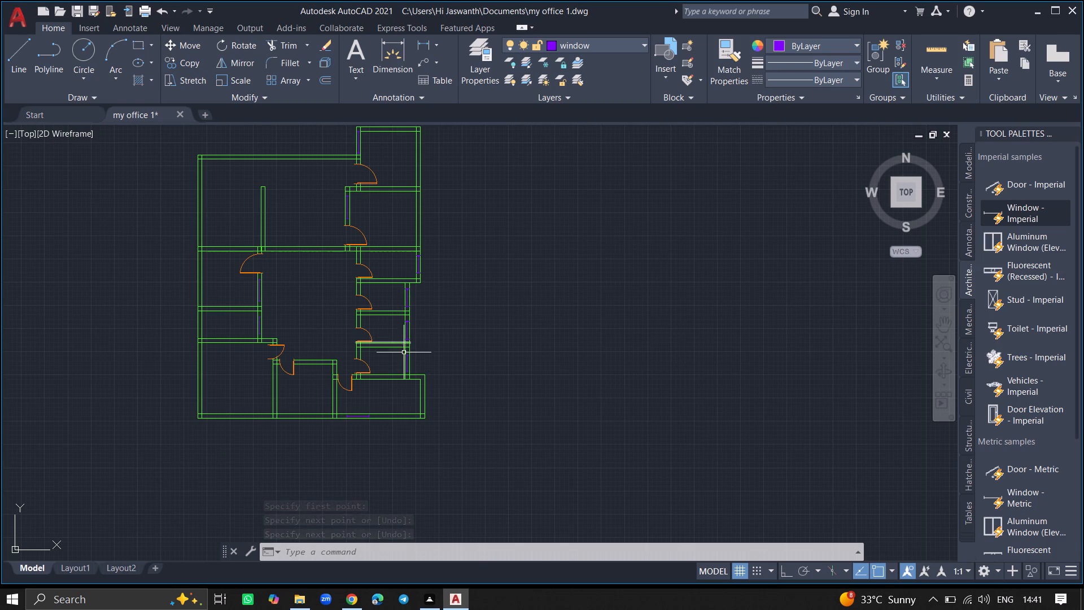
ctrl+scroll(406, 366, up, 5)
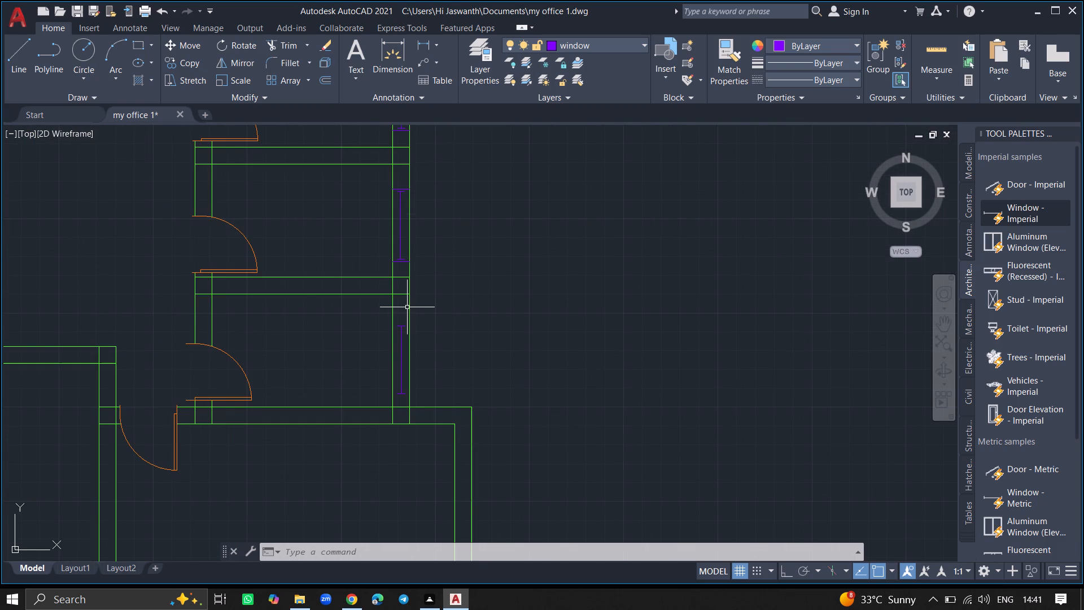
ctrl+scroll(393, 345, up, 4)
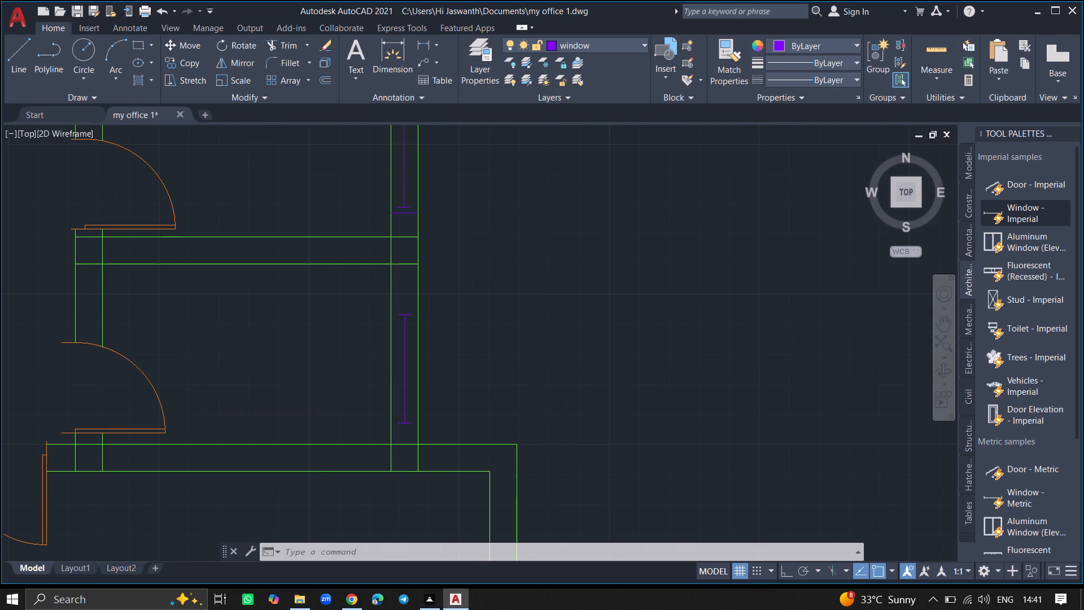
key(l)
key(Return)
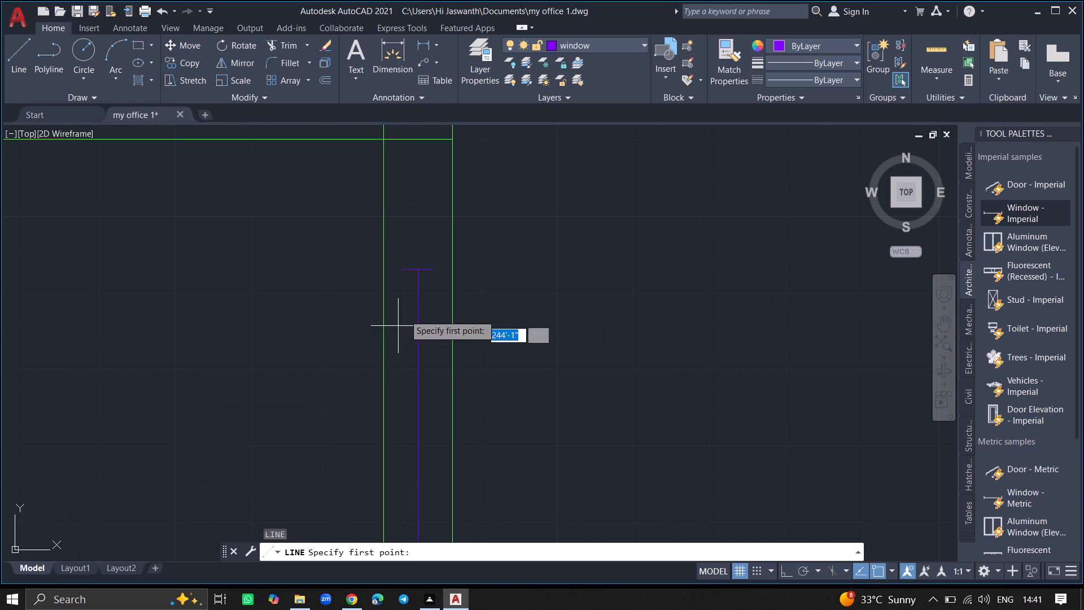
click(453, 255)
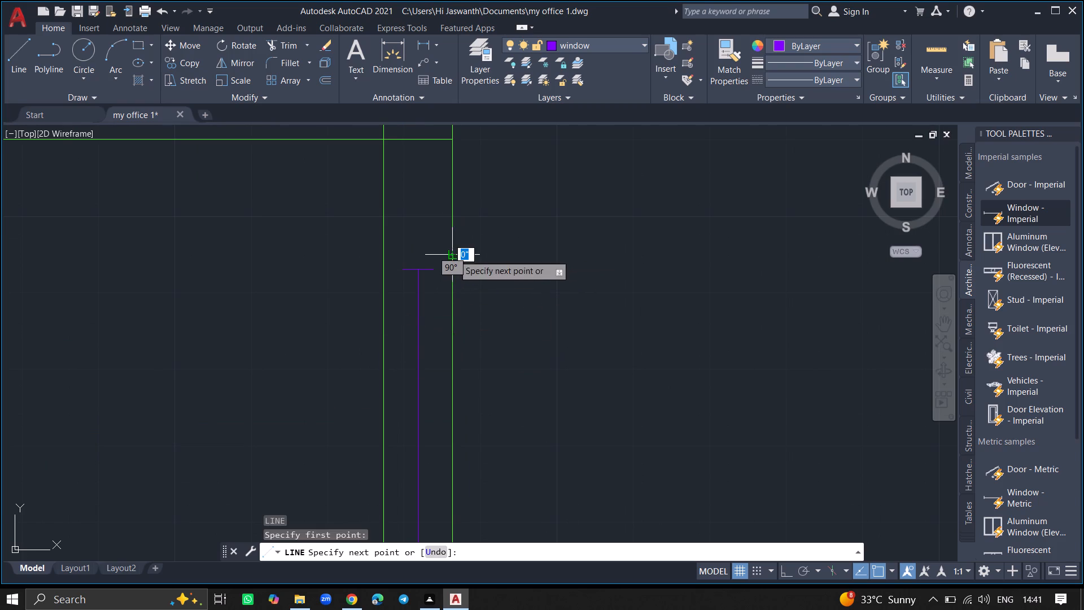
click(385, 254)
key(Return)
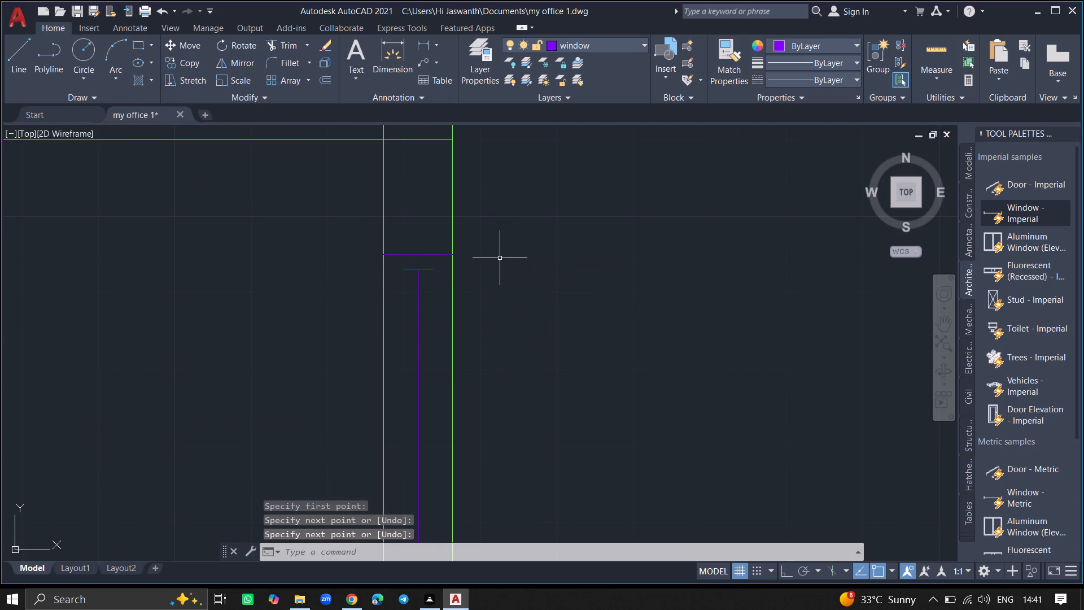
Draw a horizontal line across the wall thickness just below the lowest small room's 3' window, closing the lower end of its opening.
ctrl+scroll(501, 258, down, 5)
ctrl+scroll(491, 289, up, 4)
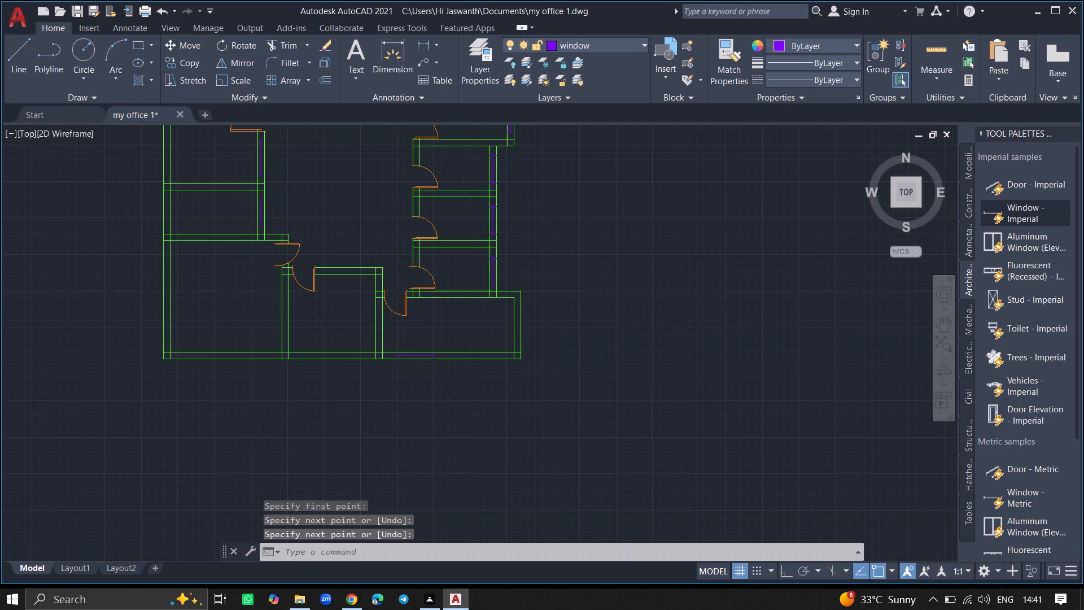
key(l)
key(Return)
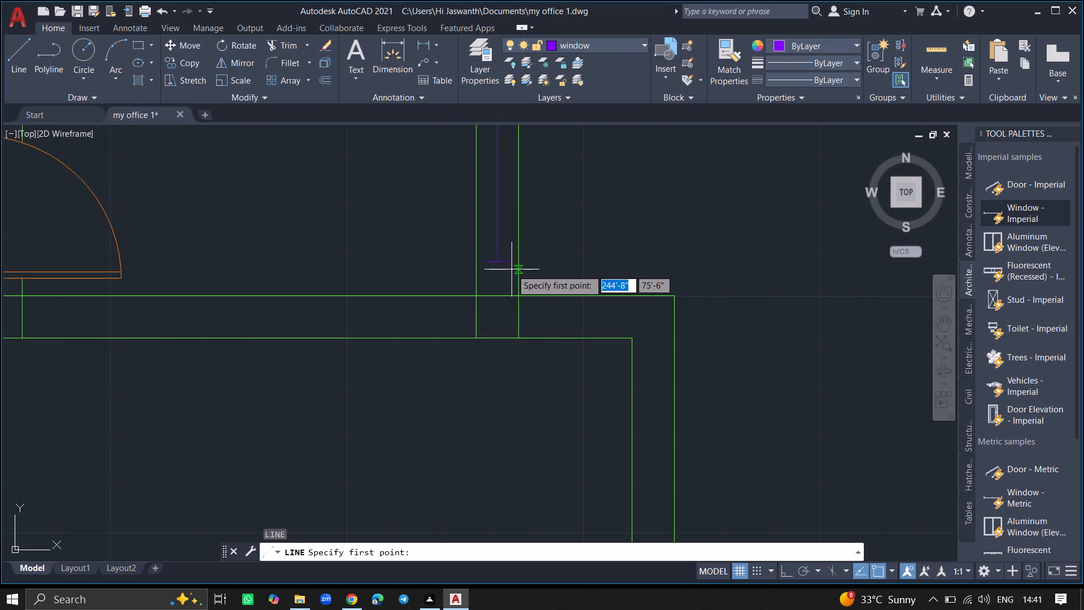
click(520, 269)
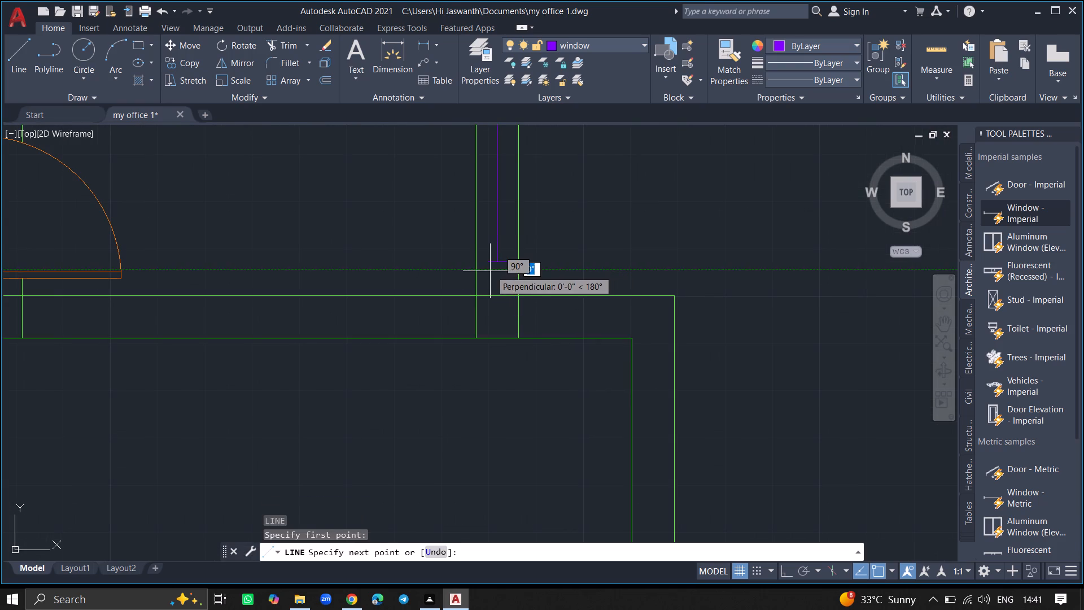
click(477, 272)
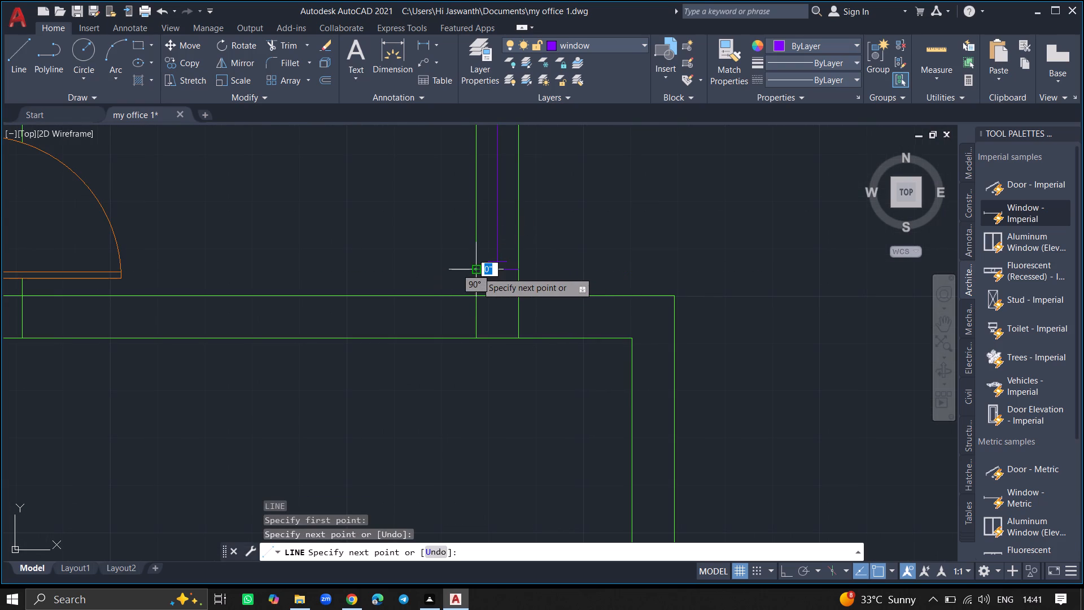
key(Return)
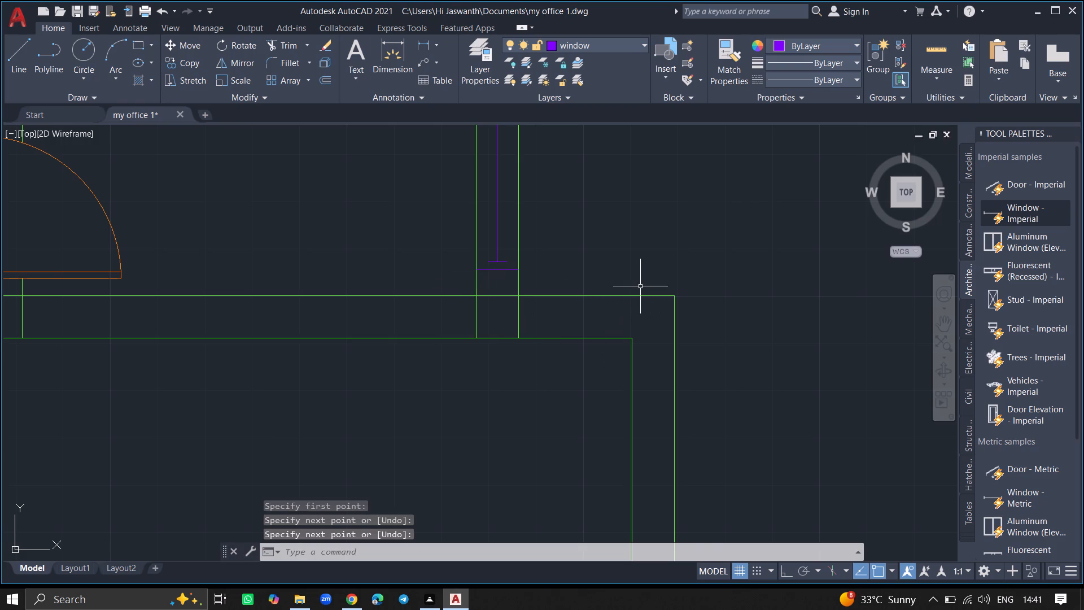
Draw a vertical line across the bottom wall's thickness just left of the window in the bottom-right room.
ctrl+scroll(640, 286, down, 4)
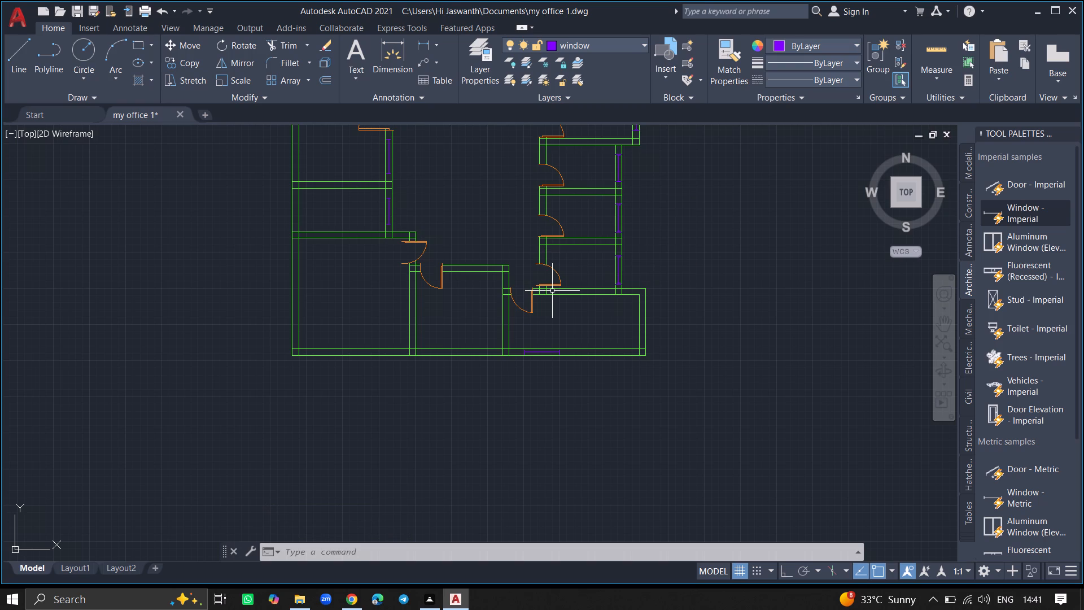
ctrl+scroll(544, 364, up, 5)
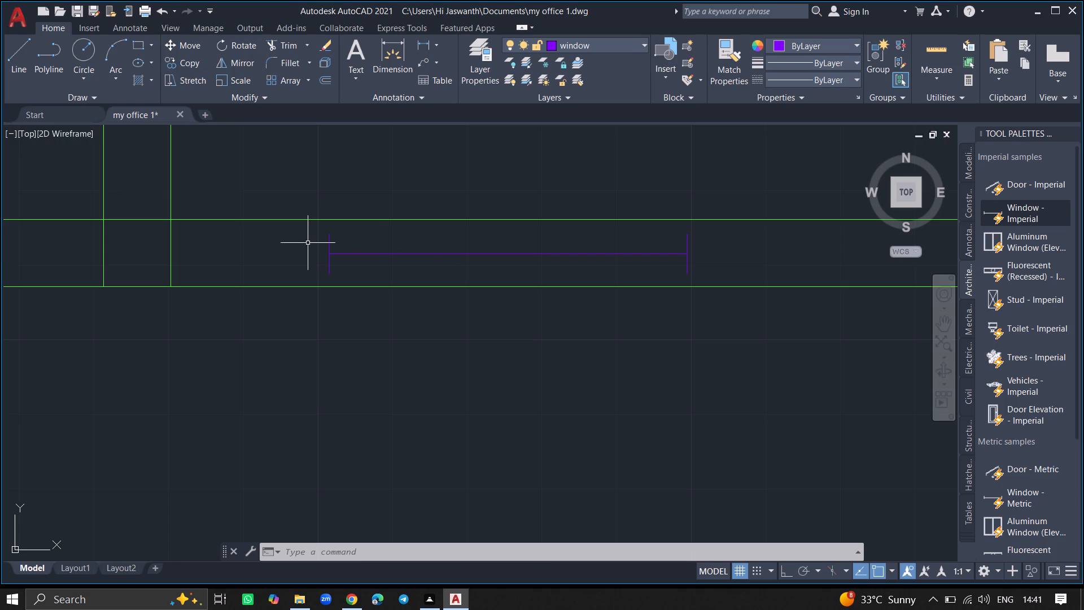
key(l)
key(Return)
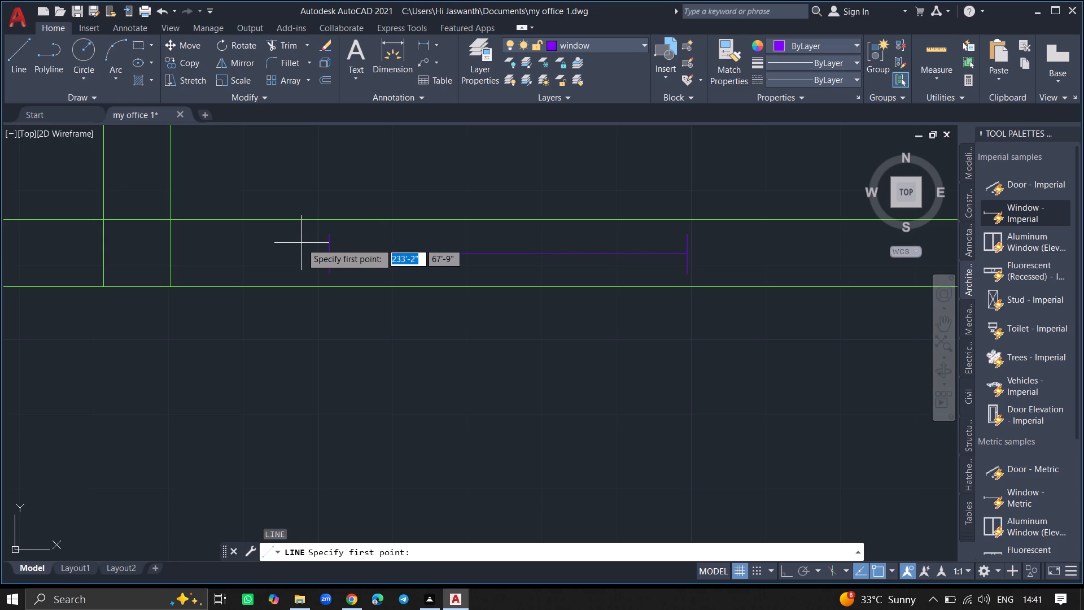
click(314, 218)
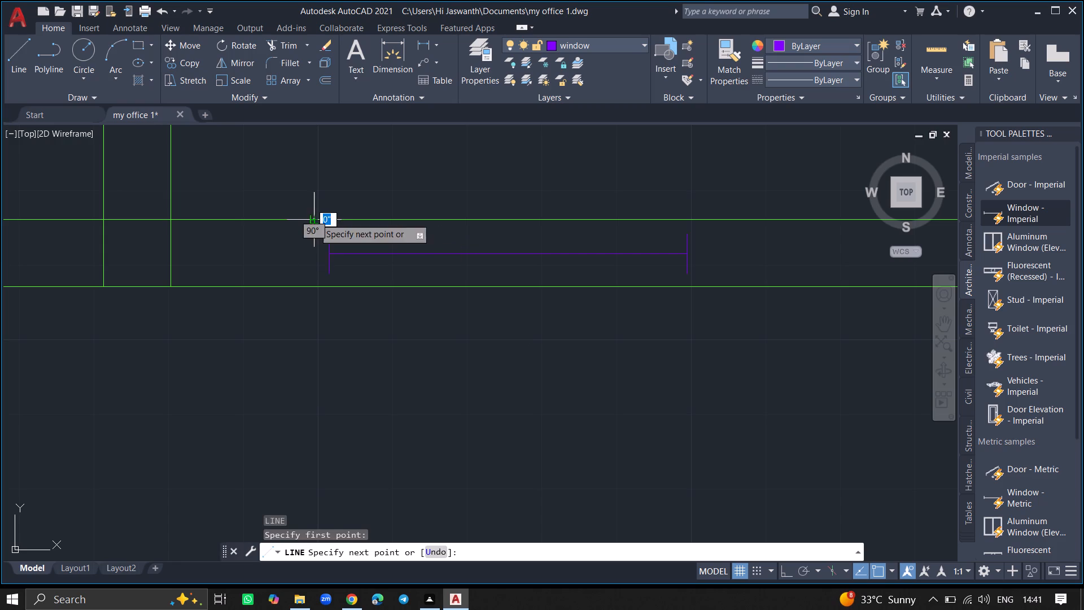
click(313, 289)
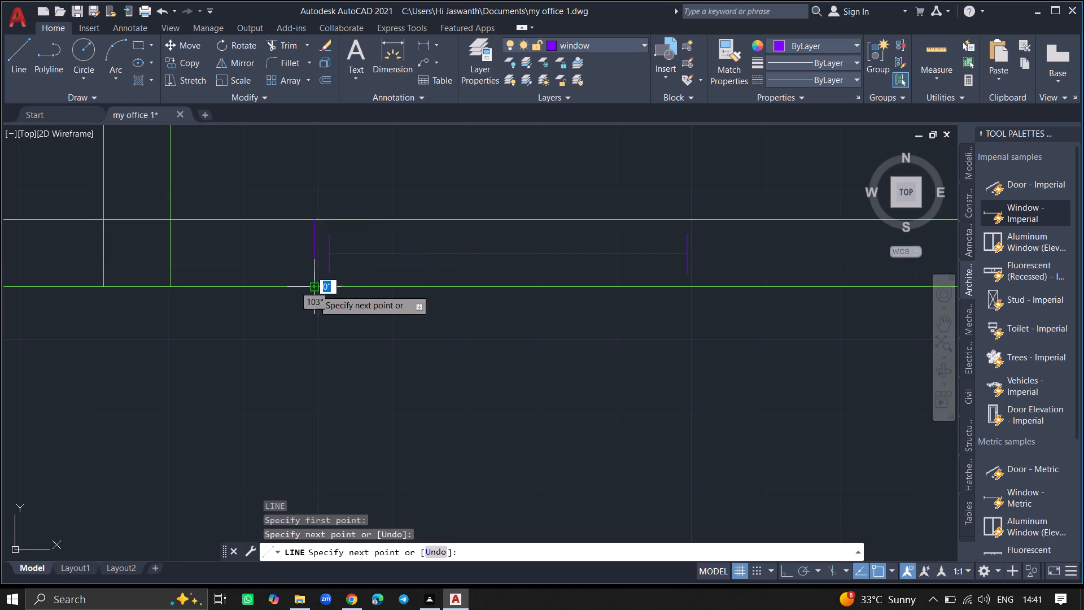
key(Return)
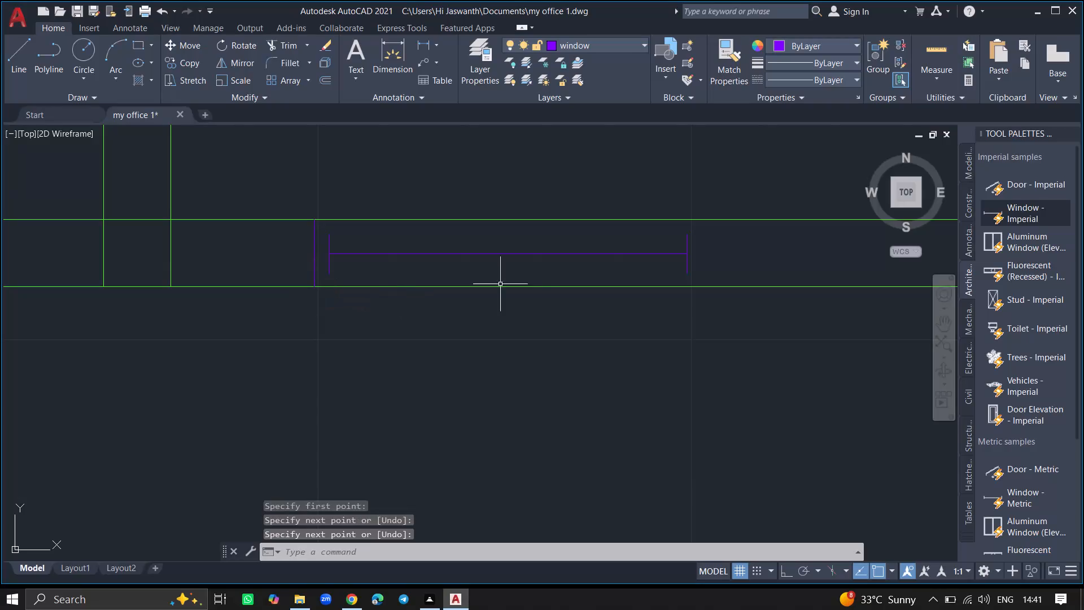
Draw a vertical line across the bottom wall's thickness just right of the bottom-right room's window, closing the other end of its opening.
key(l)
key(Return)
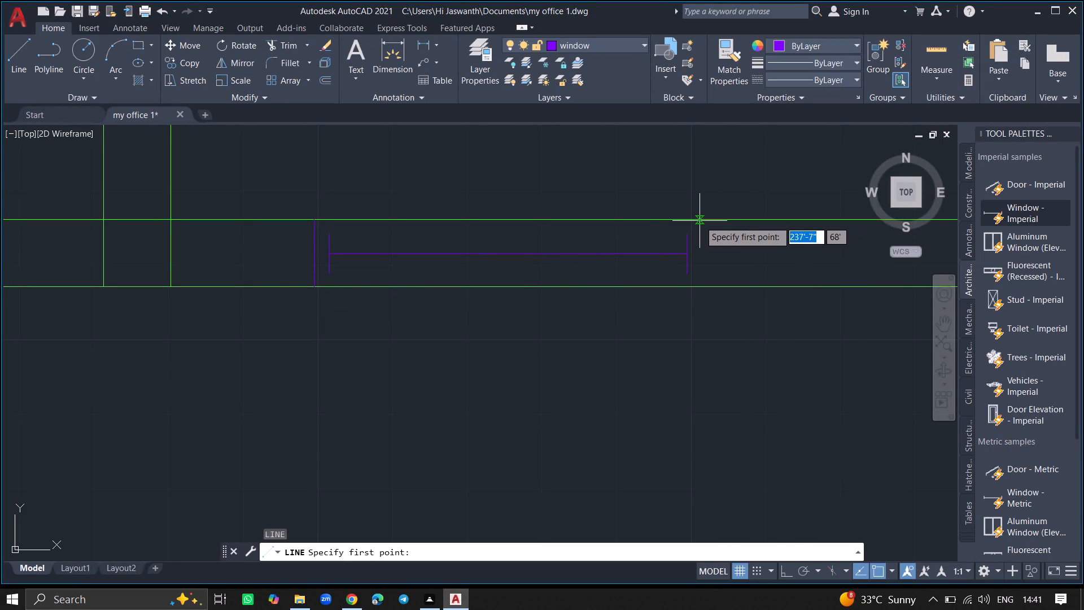
click(700, 221)
click(703, 288)
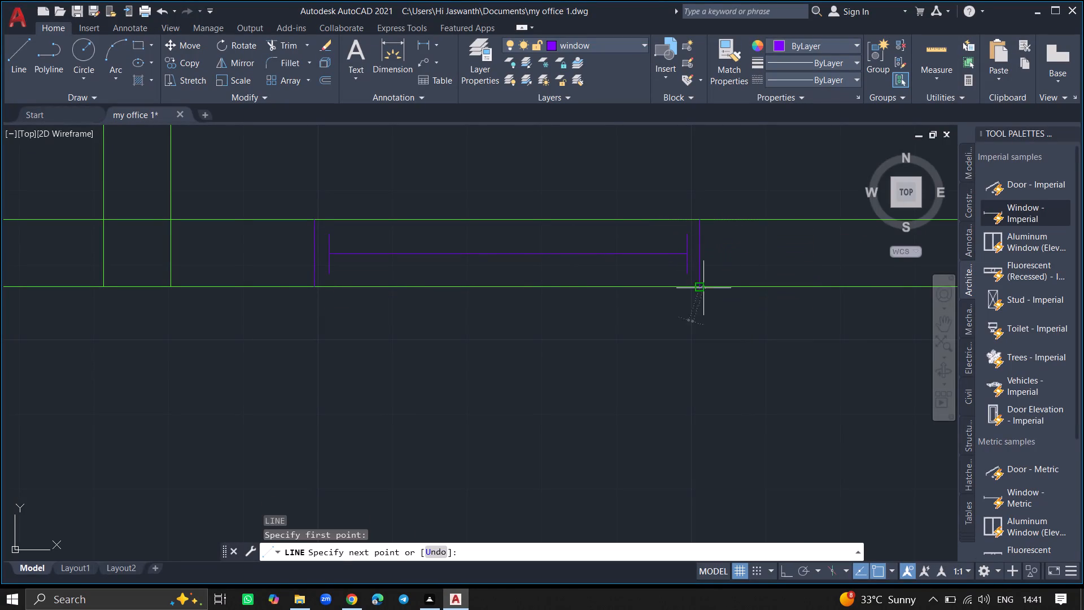
key(Return)
Draw a horizontal line across the wall thickness just below the window in the right wall of the lower of the two left-side rooms.
ctrl+scroll(703, 288, down, 4)
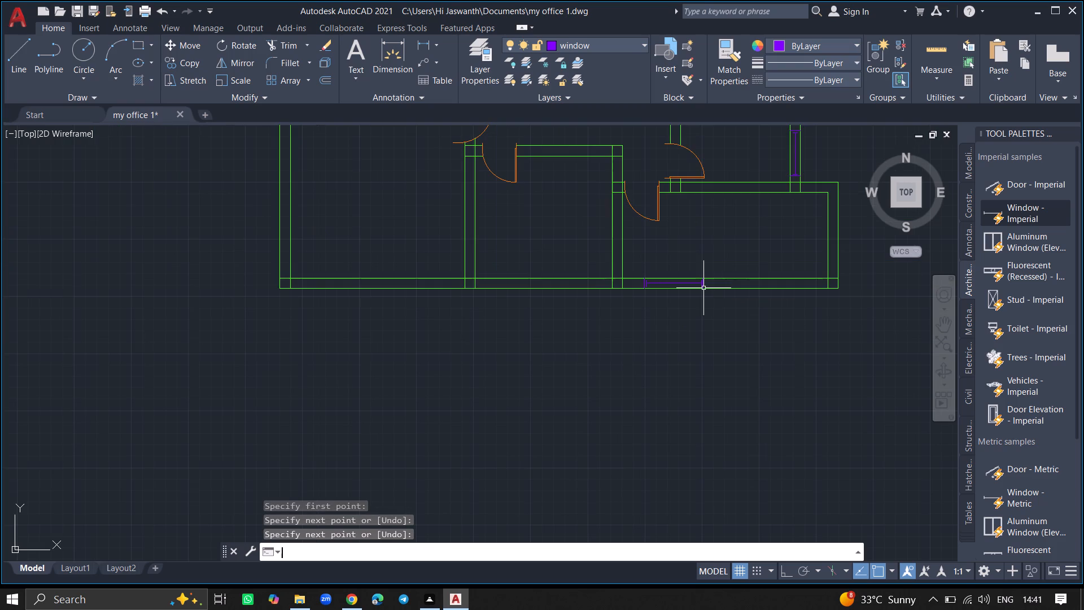
ctrl+scroll(706, 235, down, 5)
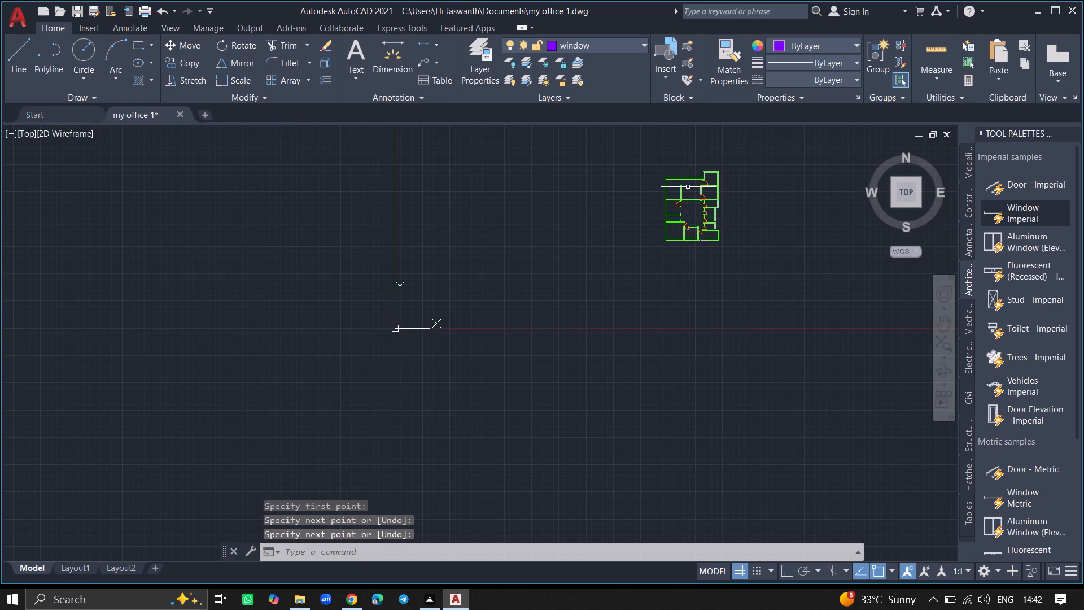
ctrl+scroll(683, 207, up, 2)
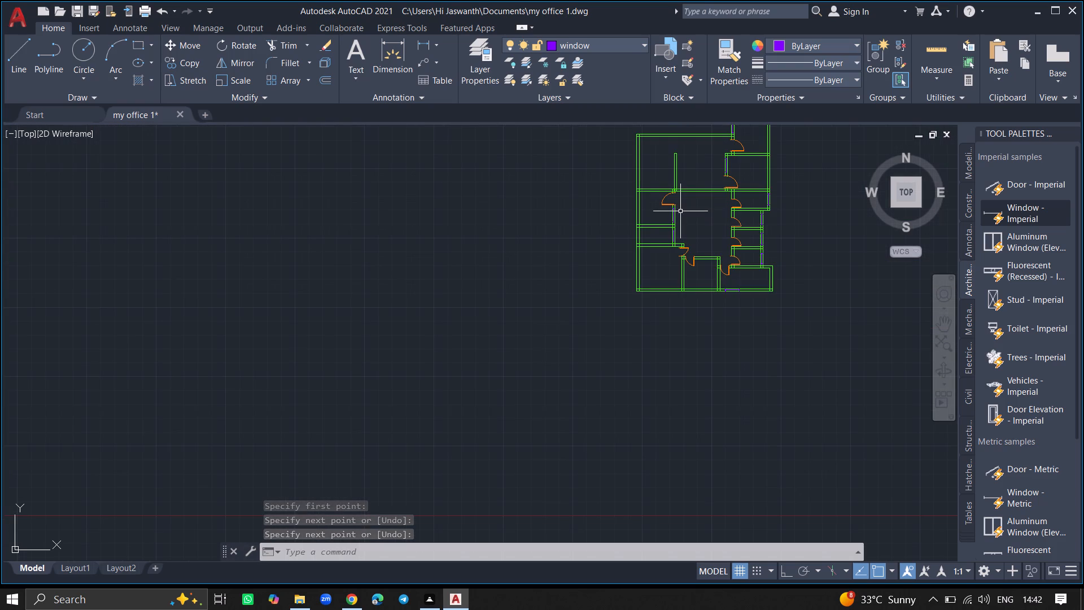
ctrl+scroll(673, 228, up, 7)
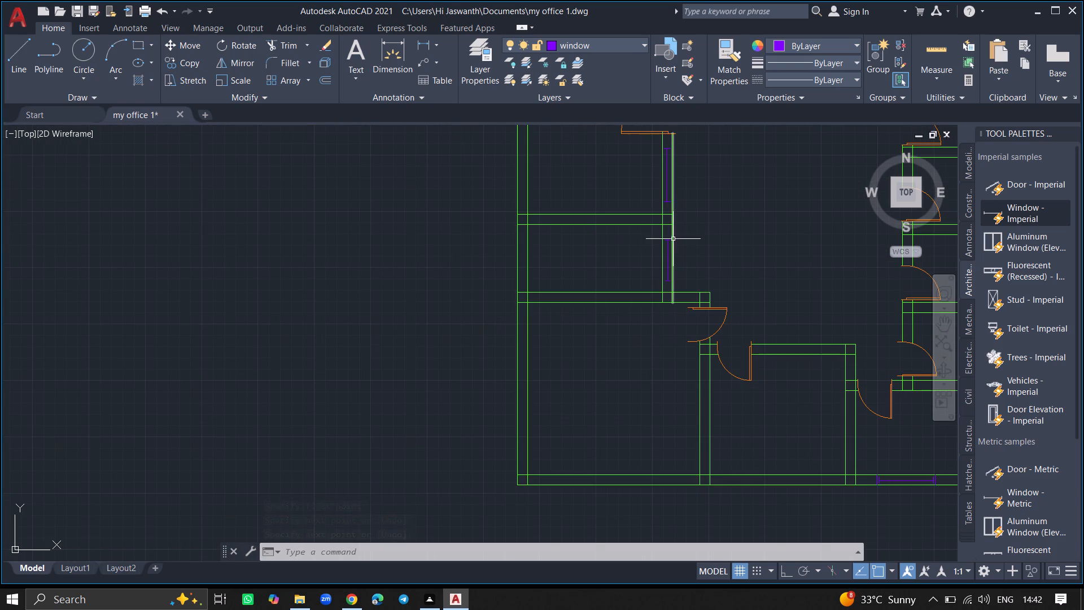
ctrl+scroll(670, 259, up, 6)
ctrl+scroll(647, 345, down, 2)
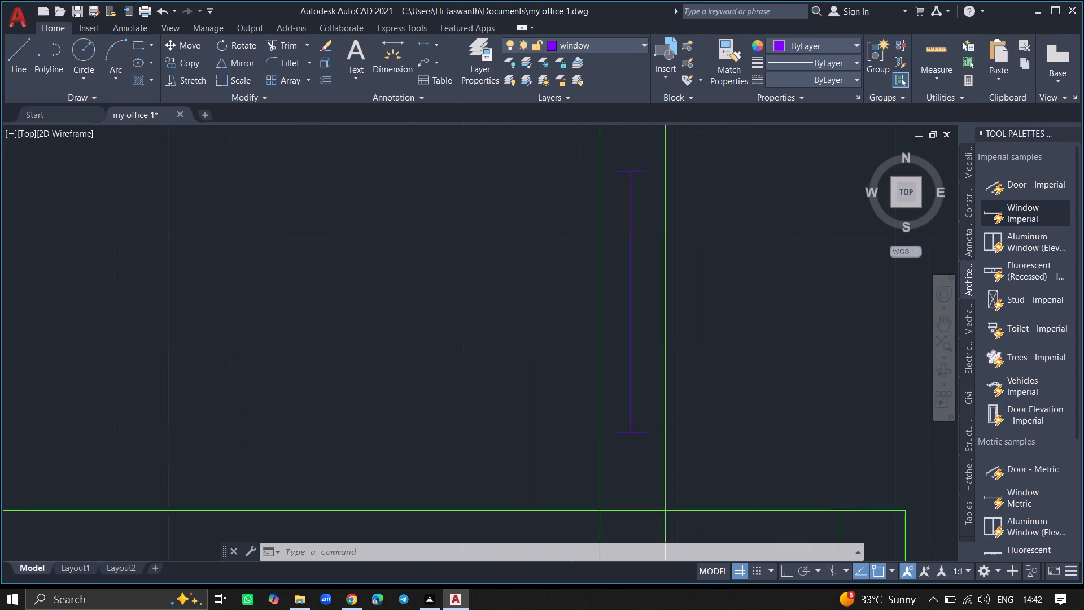
ctrl+scroll(647, 345, down, 3)
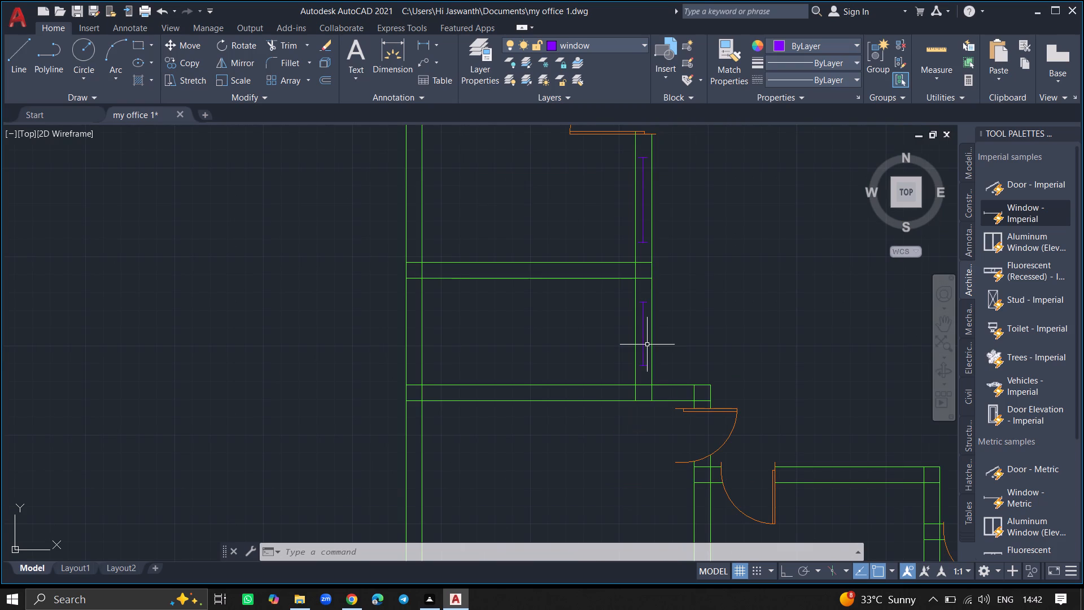
key(l)
key(Return)
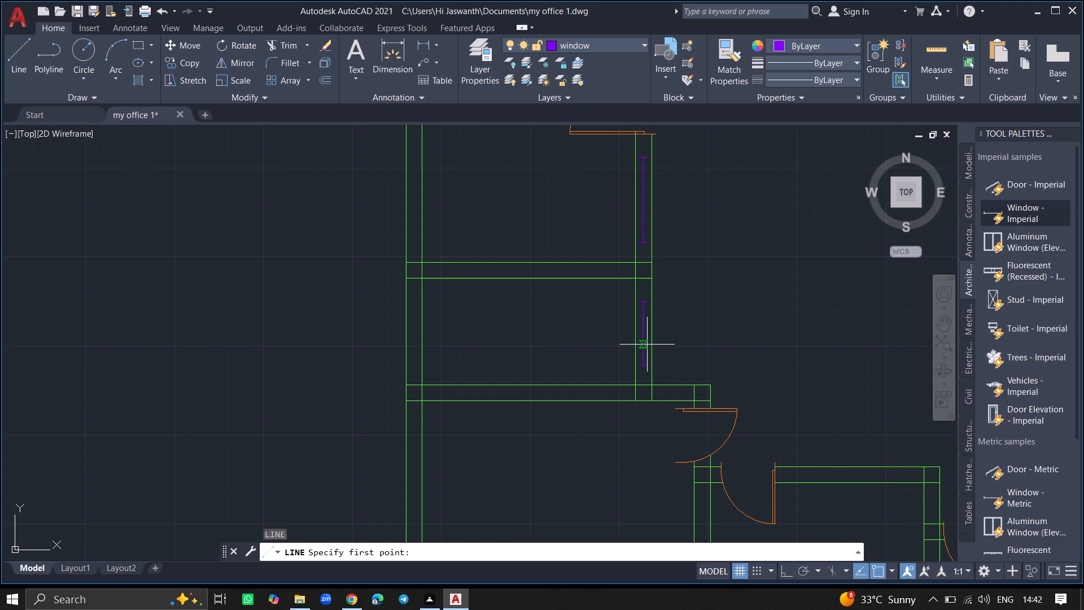
ctrl+scroll(641, 361, up, 7)
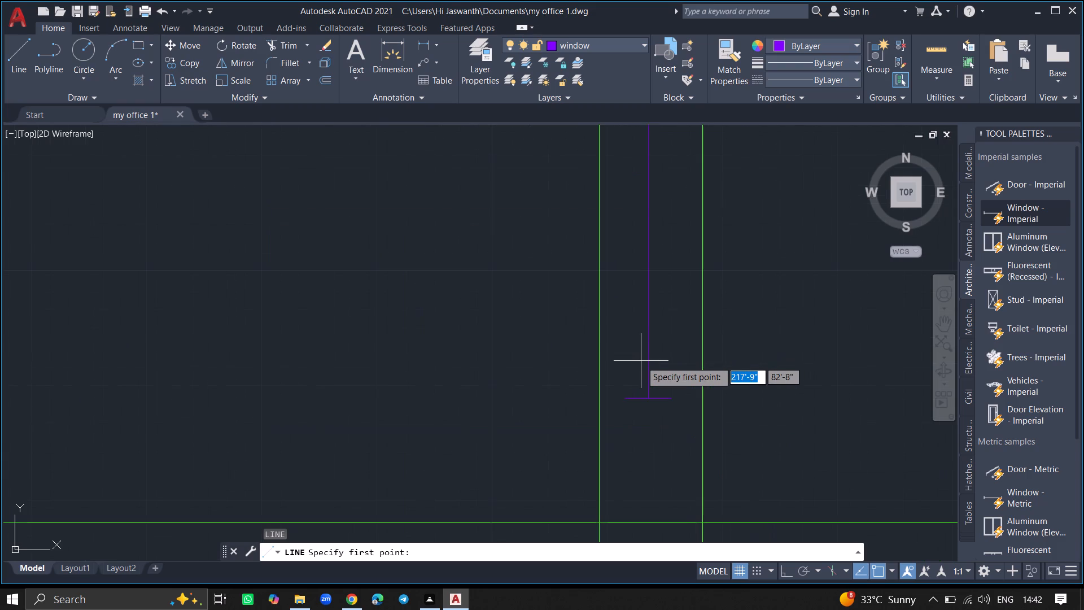
click(599, 415)
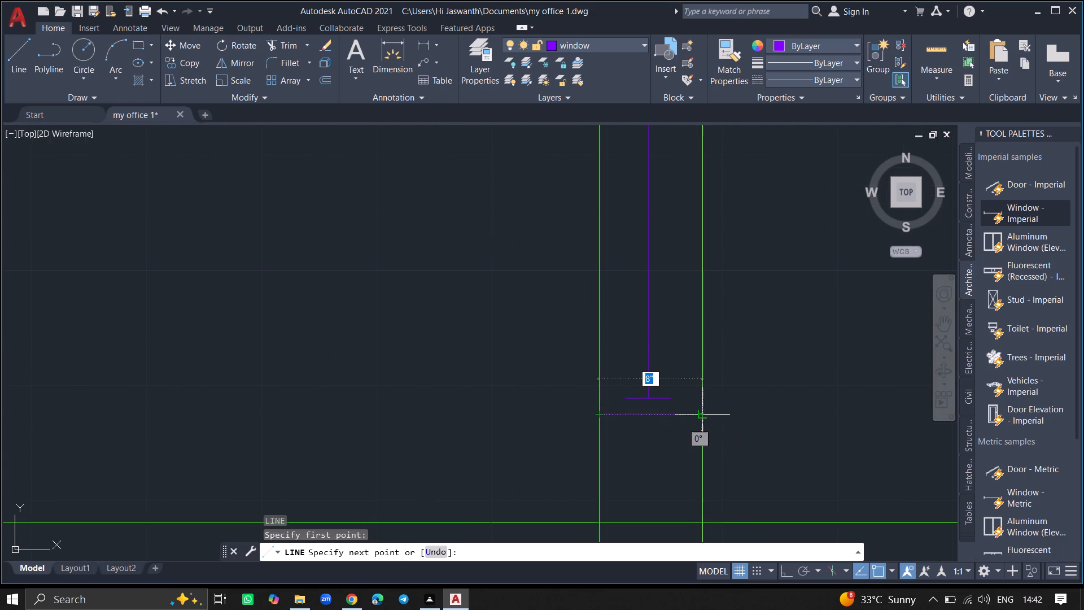
click(701, 415)
key(Return)
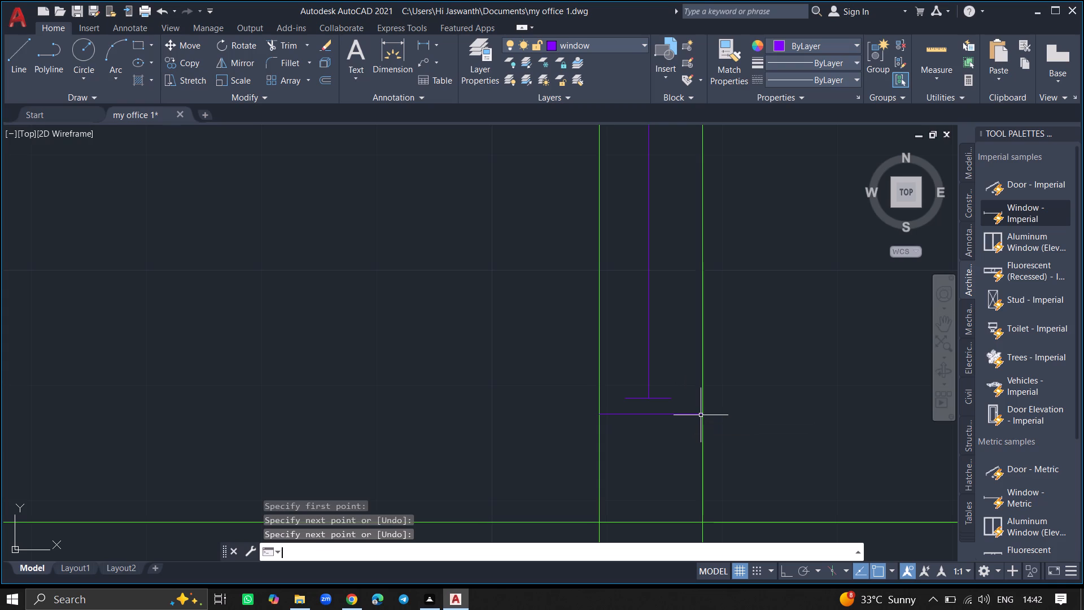
Draw a horizontal line across the wall thickness just above the lower left-side room's window, closing the upper end of its opening.
ctrl+scroll(742, 386, down, 3)
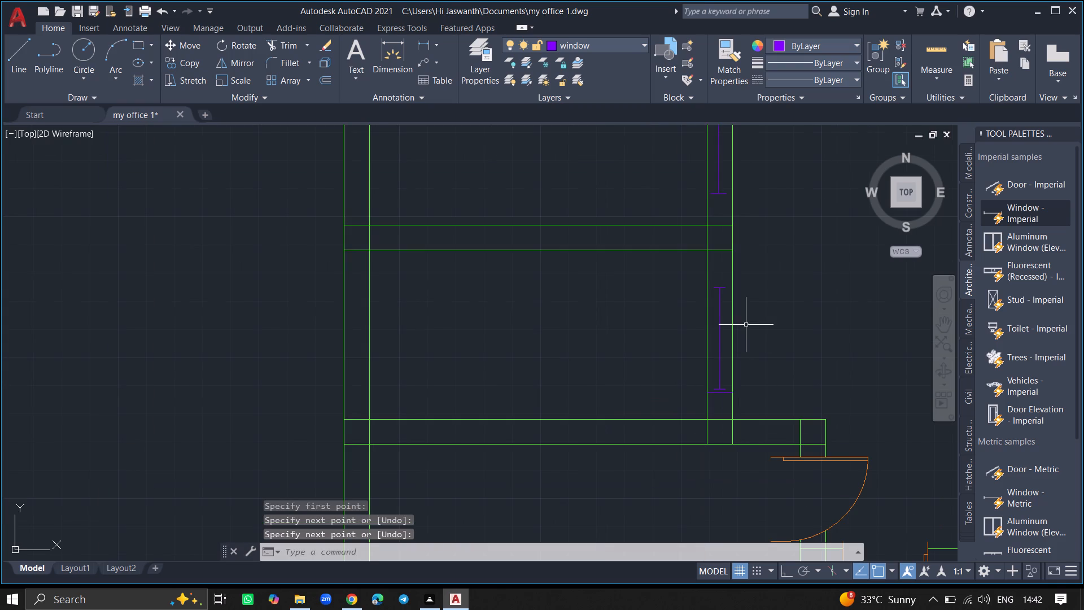
ctrl+scroll(725, 280, up, 3)
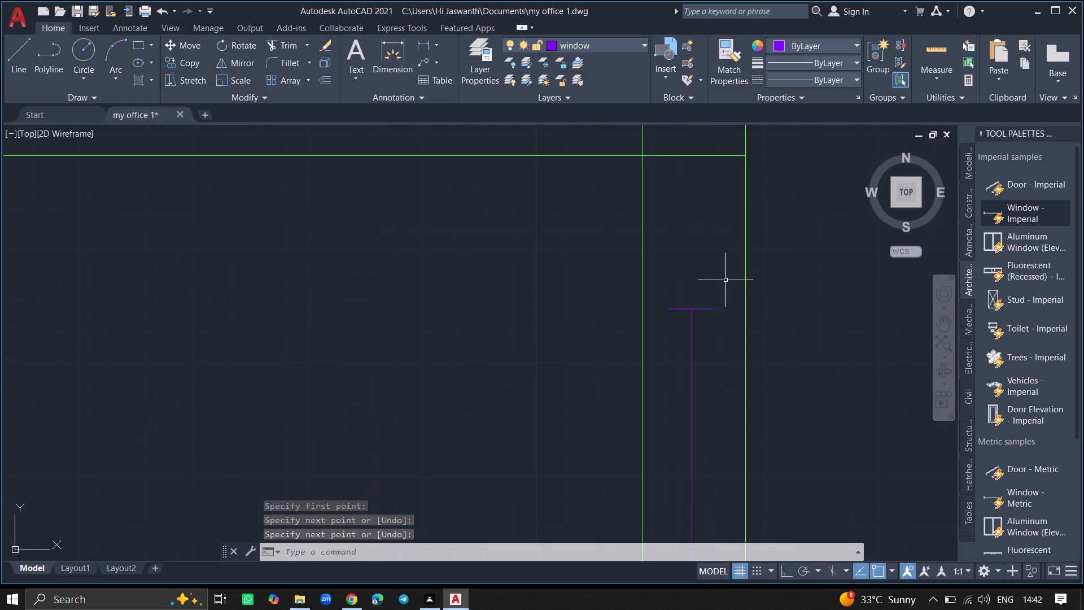
key(l)
key(Return)
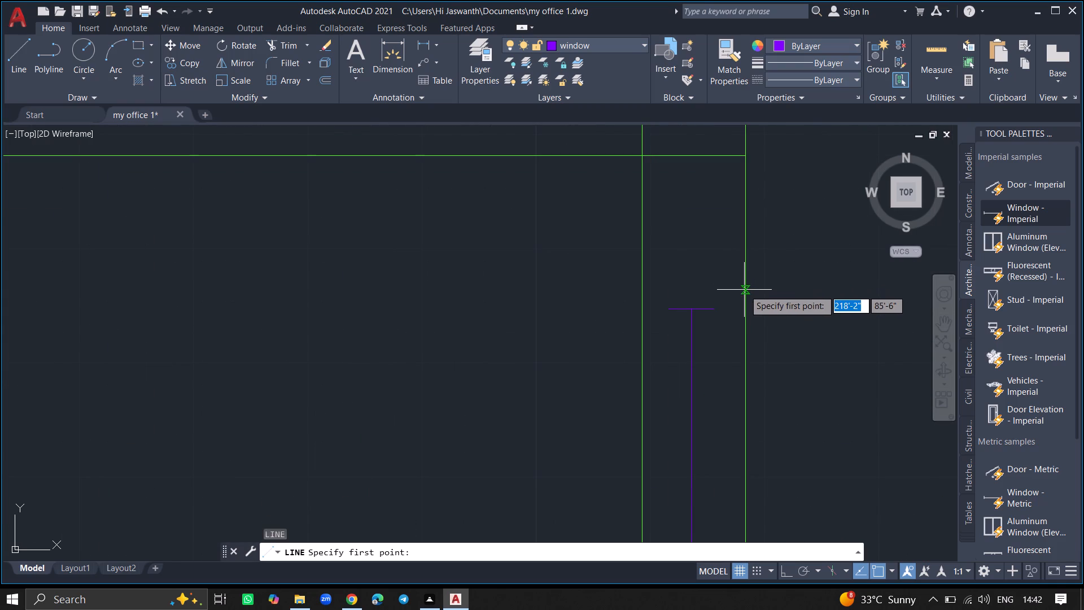
click(744, 290)
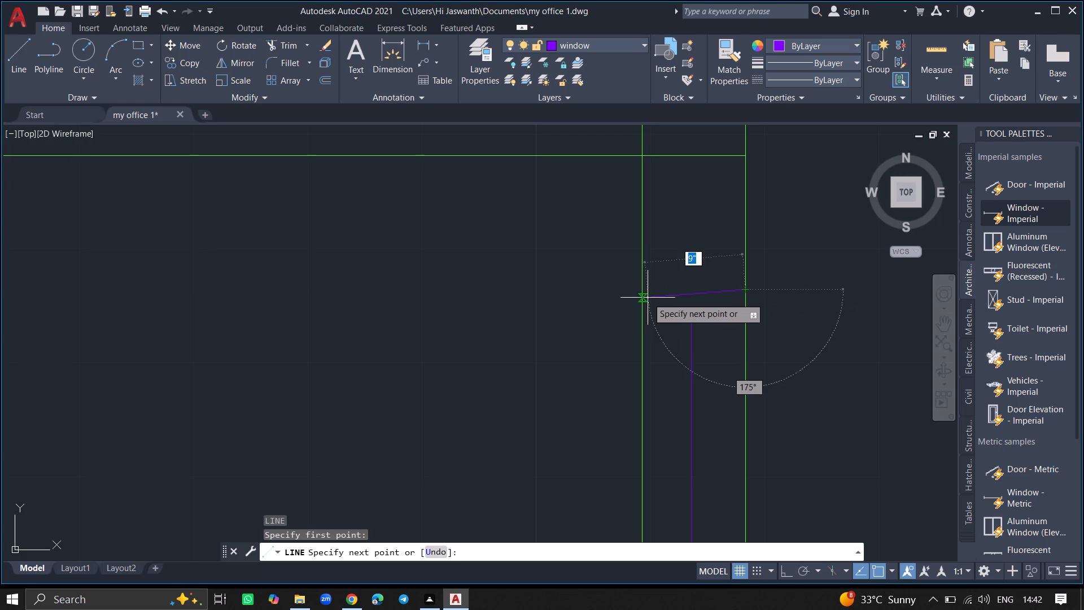
click(642, 292)
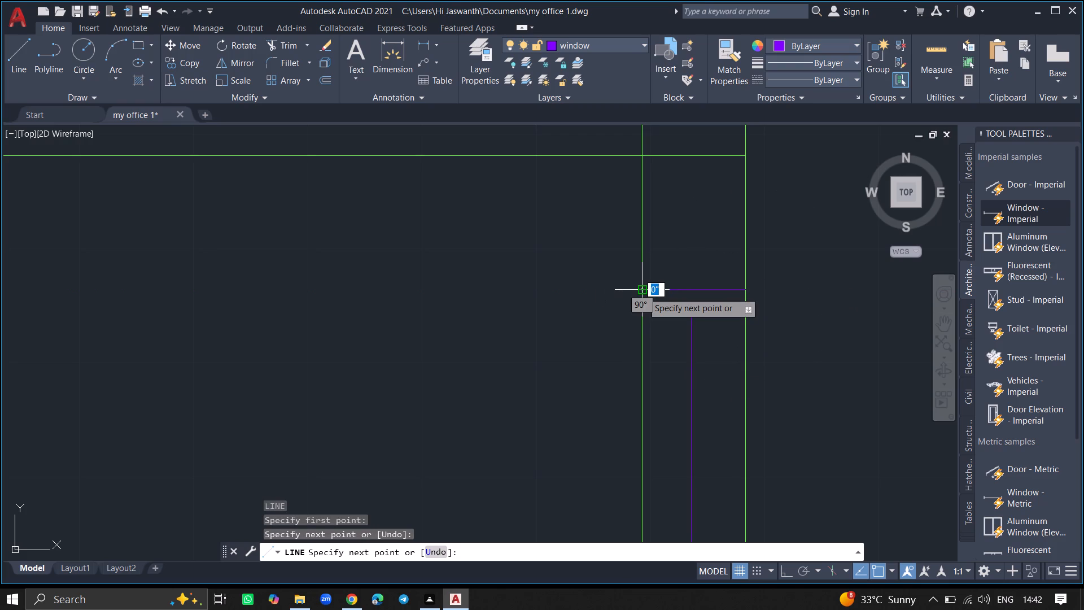
key(Return)
Draw a horizontal line across the right wall's thickness just below the window in the left-side room directly above.
ctrl+scroll(553, 352, down, 4)
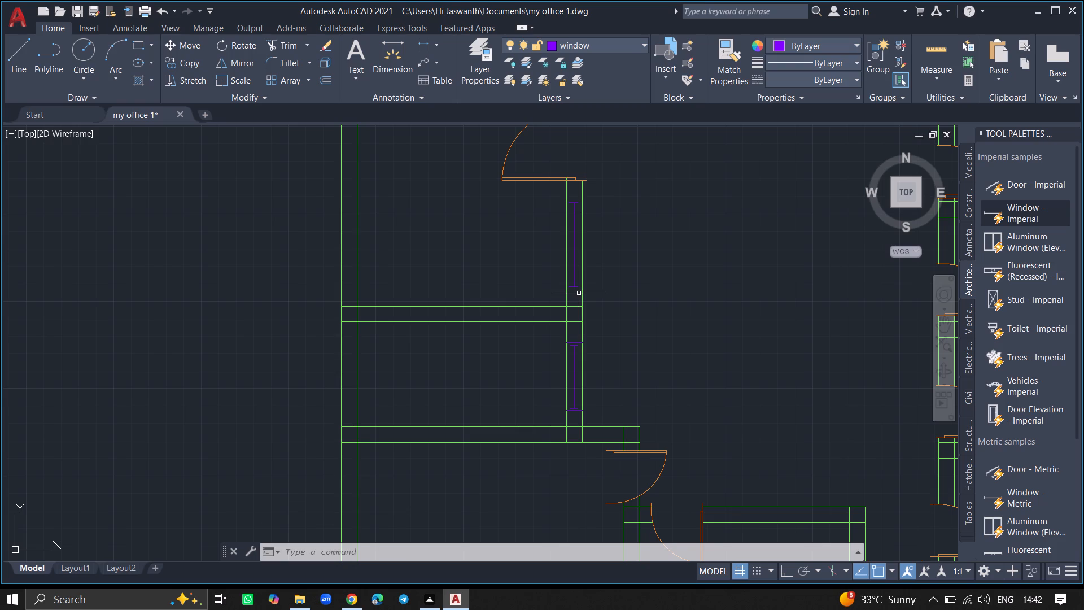
key(l)
key(Return)
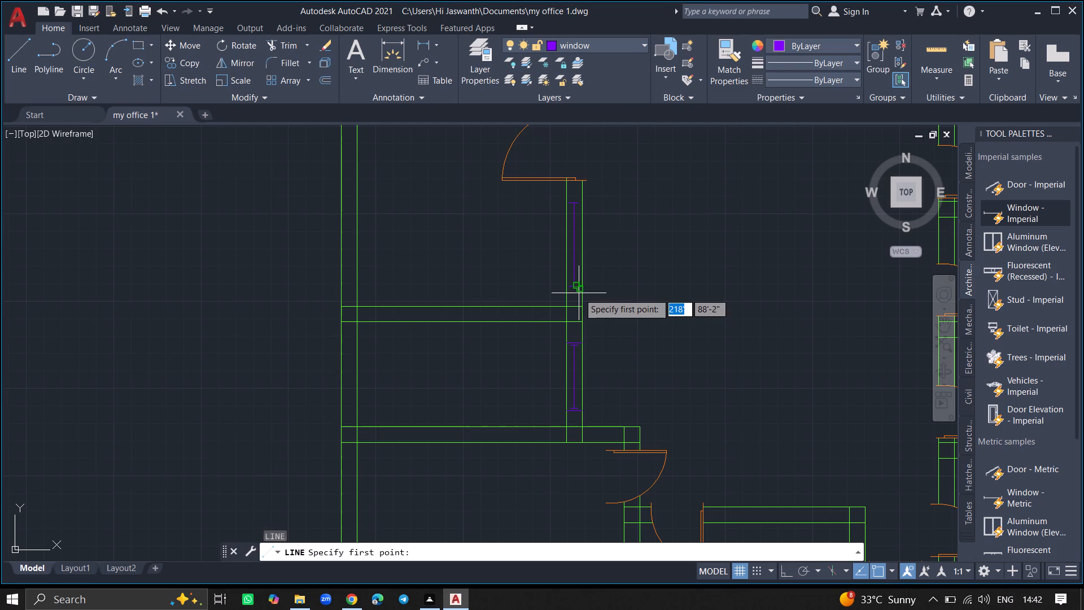
ctrl+scroll(579, 293, up, 5)
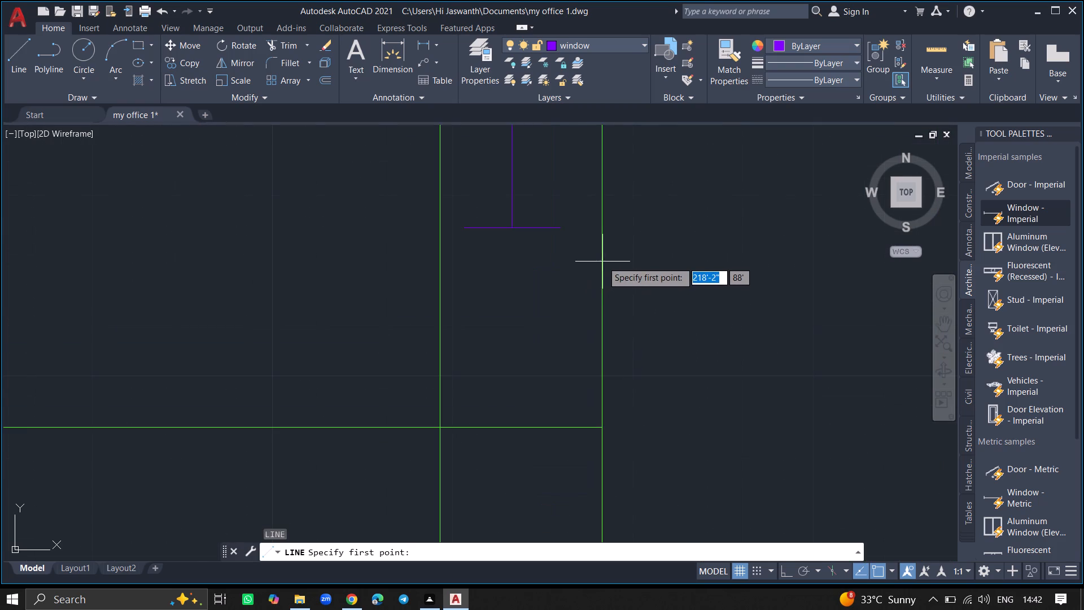
click(604, 255)
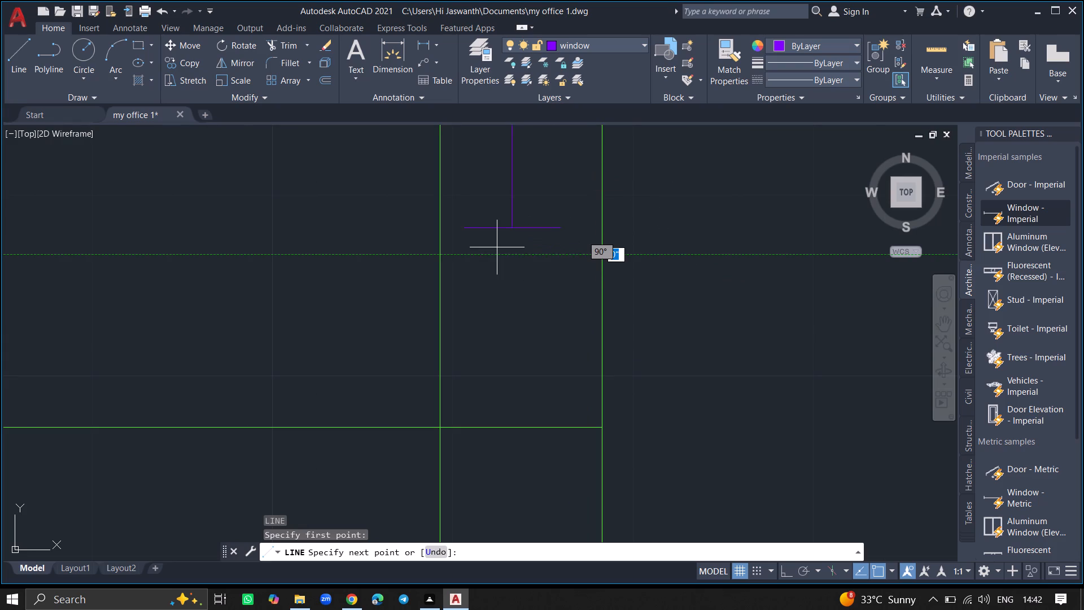
click(438, 255)
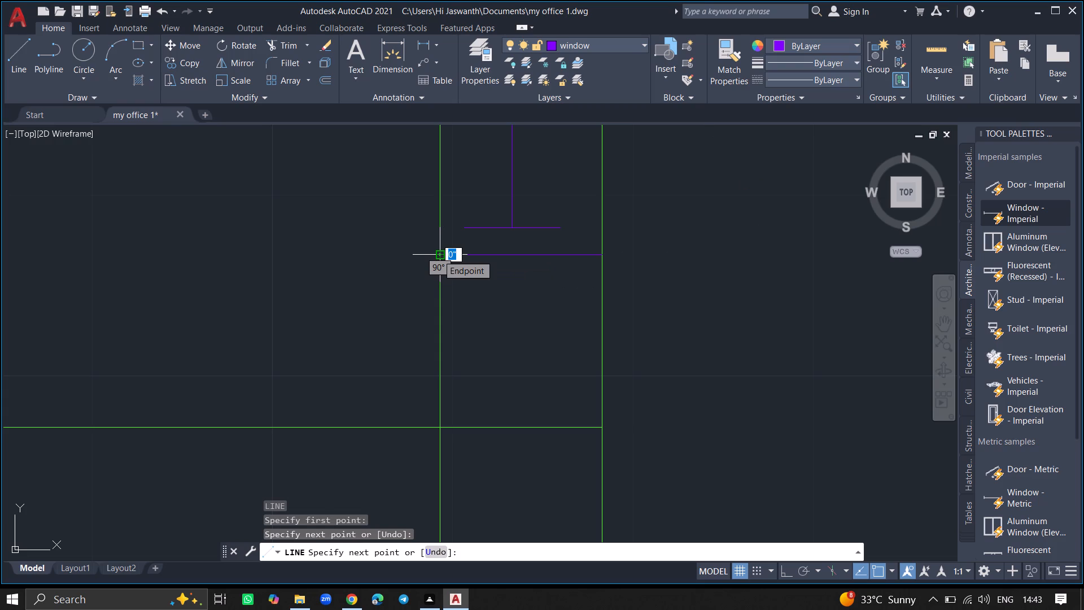
key(Return)
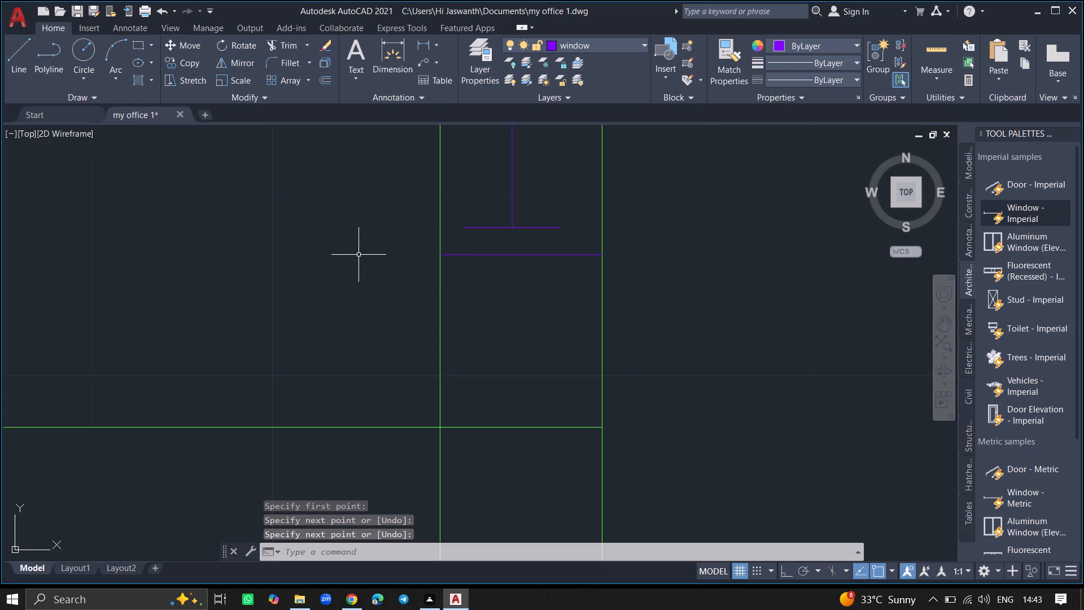
Draw a horizontal 9" line across the wall thickness just above the upper left-side room's window, closing the upper end of its opening.
ctrl+scroll(359, 255, down, 6)
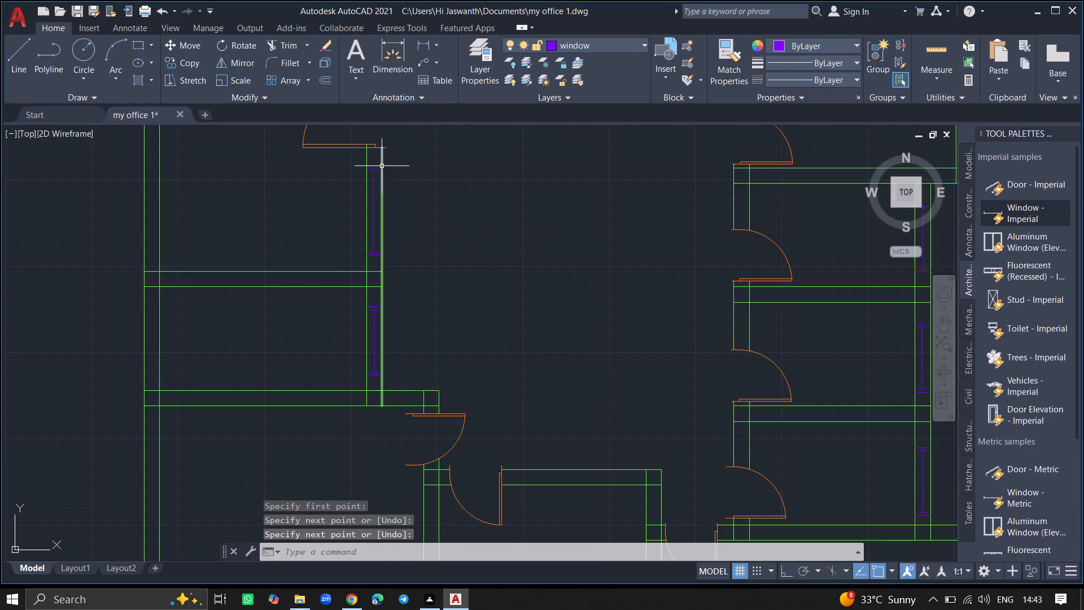
ctrl+scroll(375, 155, up, 4)
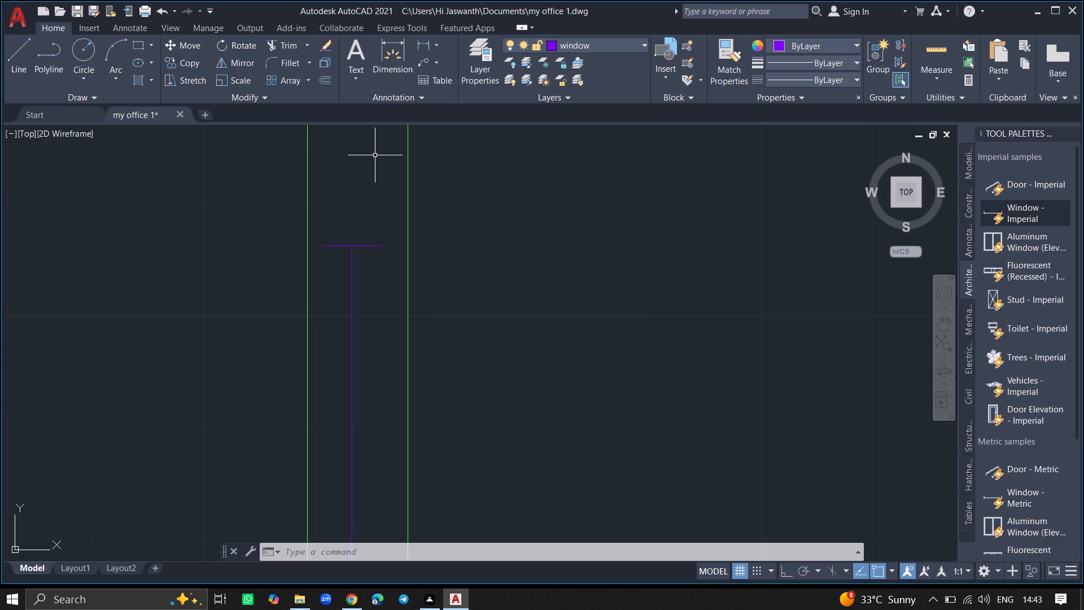
key(l)
key(Return)
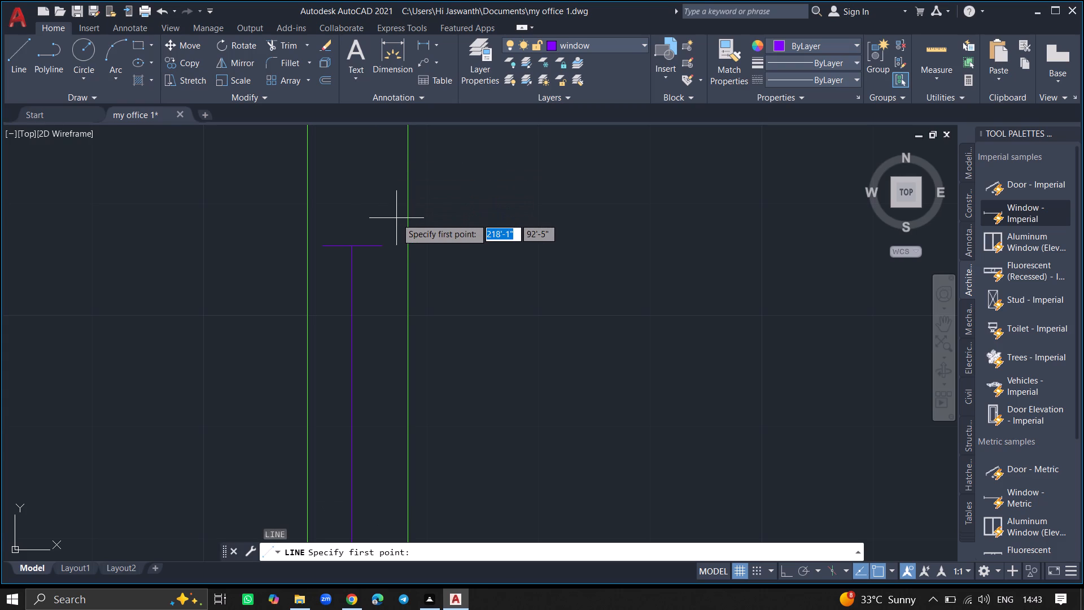
click(408, 216)
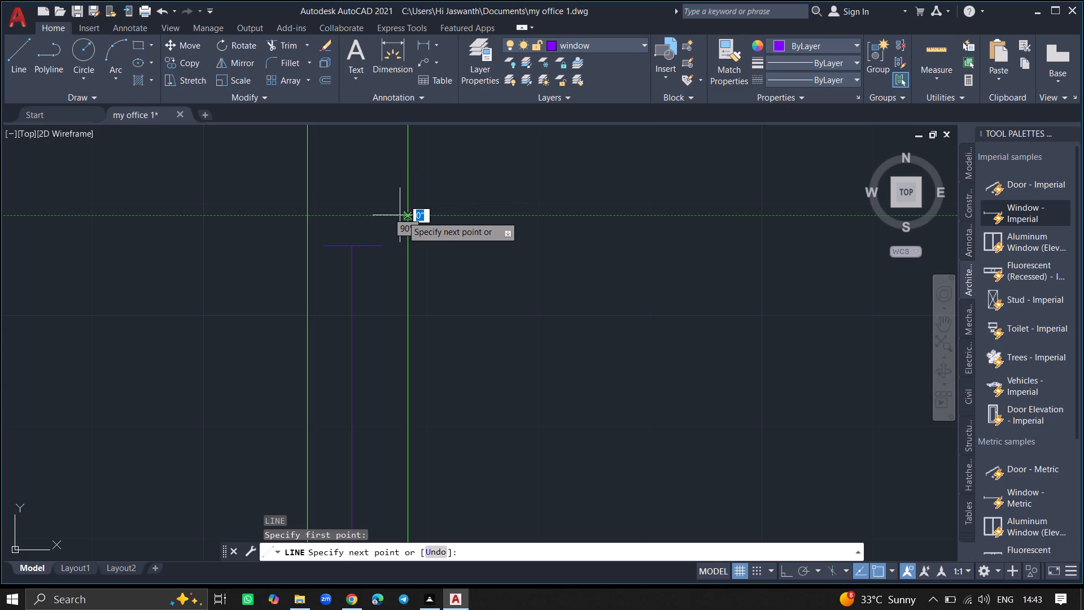
click(309, 217)
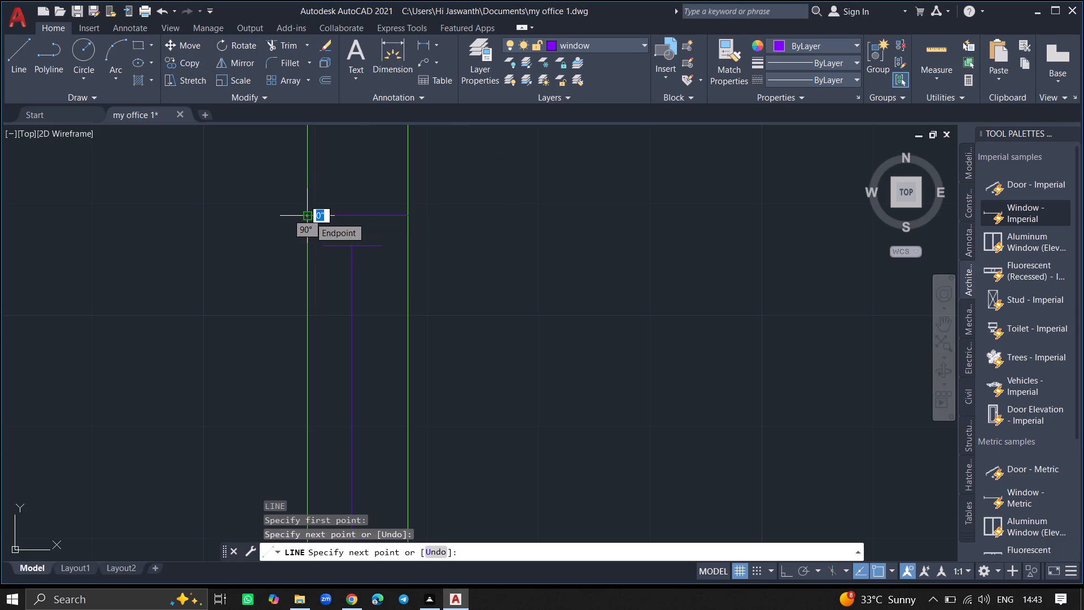
key(Return)
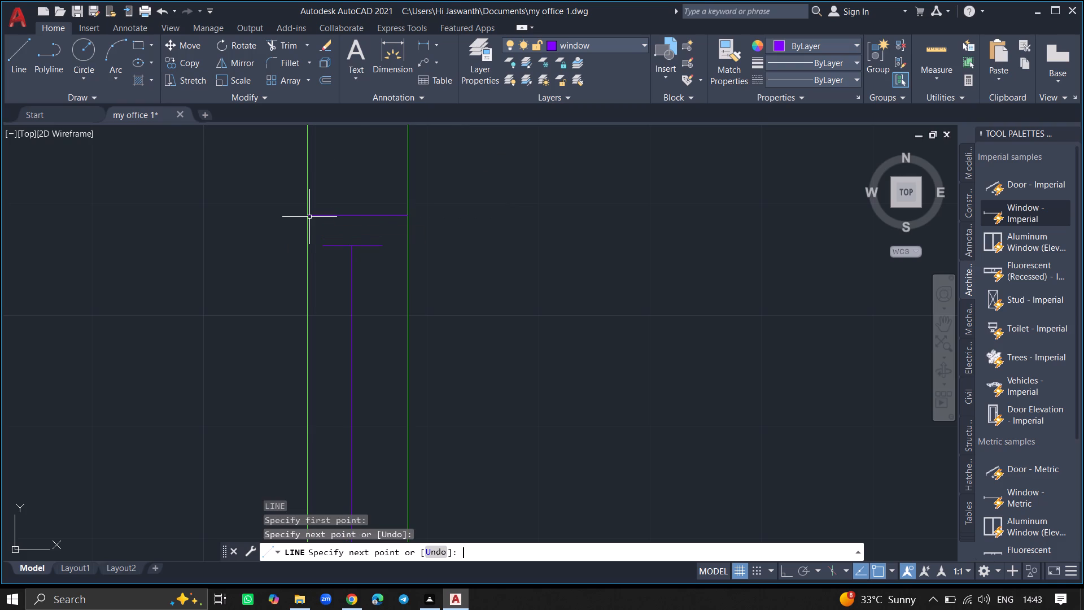
Draw a horizontal line across the wall thickness just below the window in the left wall of the second room down on the plan's right side.
ctrl+scroll(169, 251, down, 2)
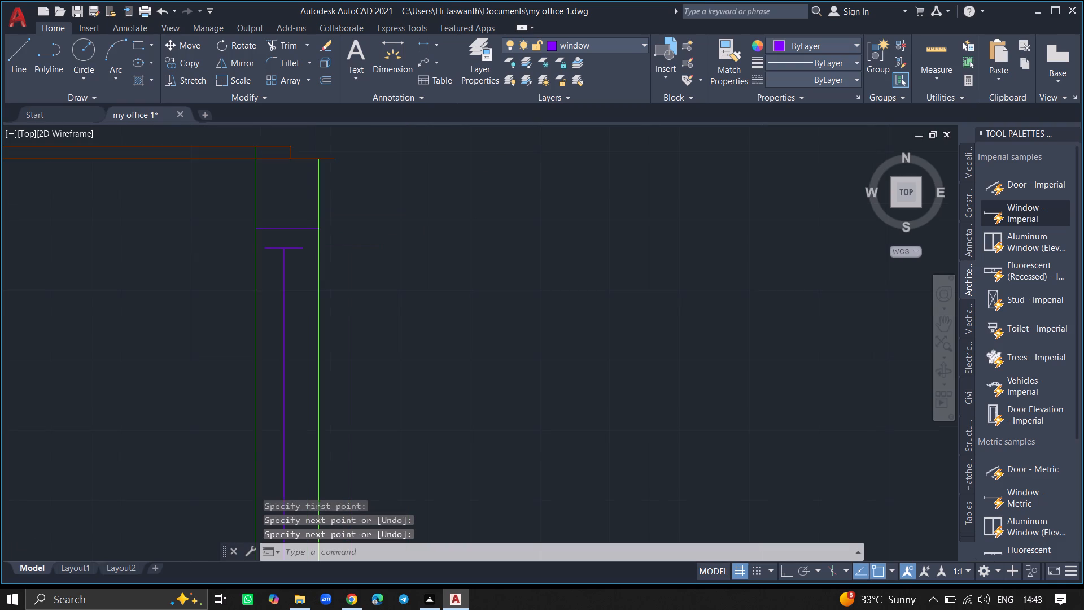
ctrl+scroll(135, 265, down, 3)
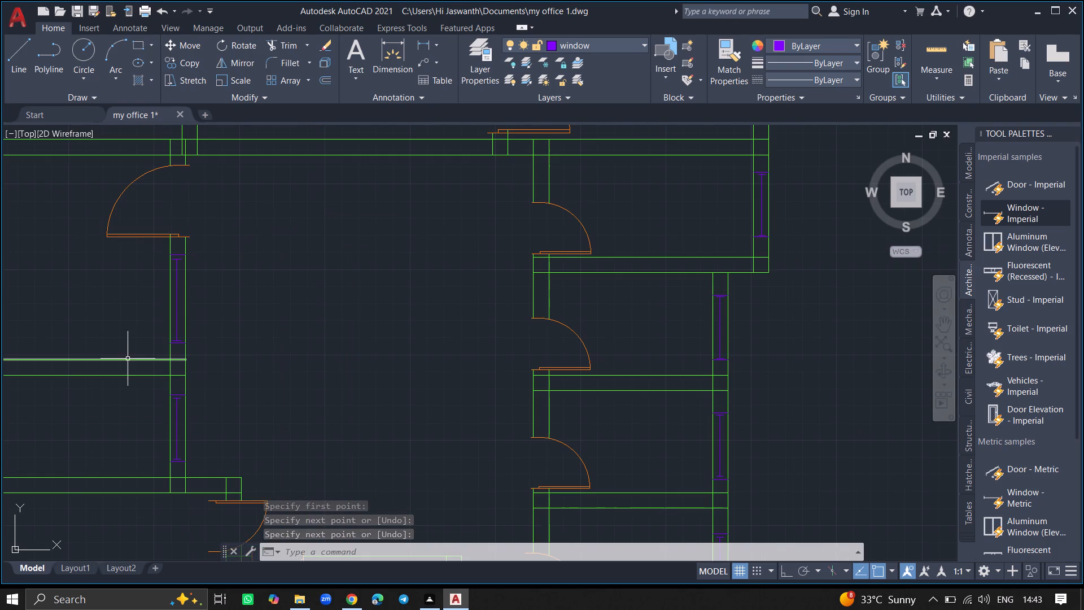
ctrl+scroll(167, 446, up, 5)
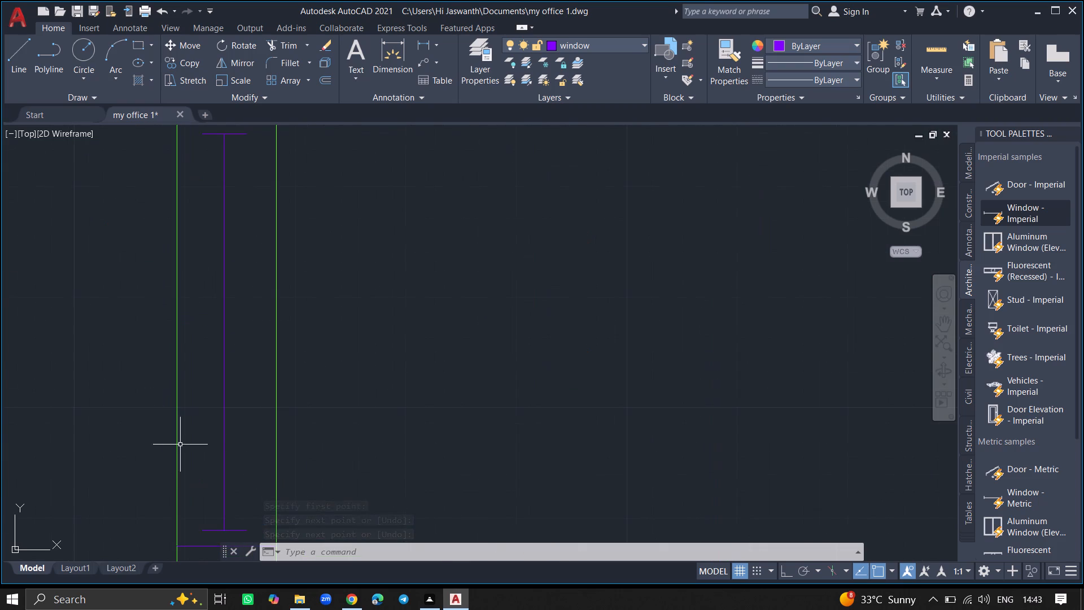
ctrl+scroll(196, 439, down, 3)
ctrl+scroll(121, 437, down, 4)
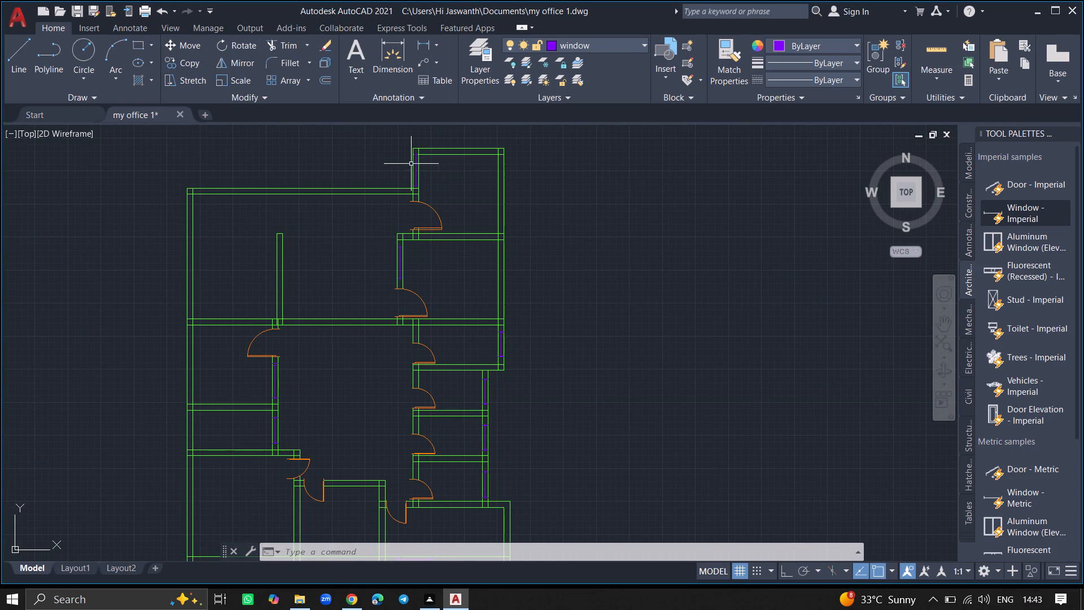
ctrl+scroll(417, 163, up, 6)
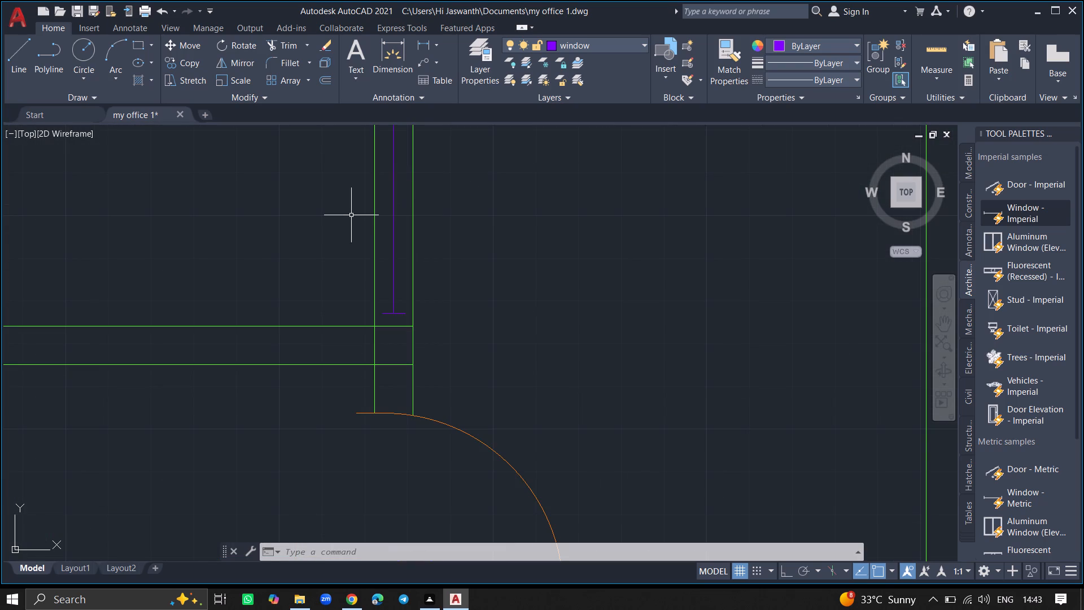
ctrl+scroll(351, 215, down, 4)
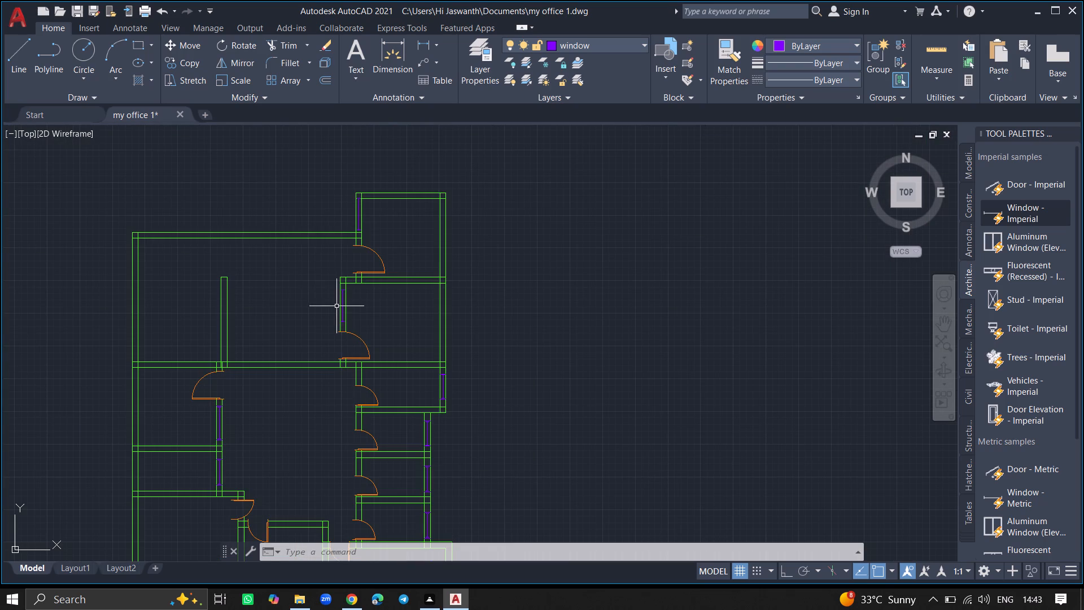
ctrl+scroll(340, 306, up, 7)
ctrl+scroll(333, 262, down, 1)
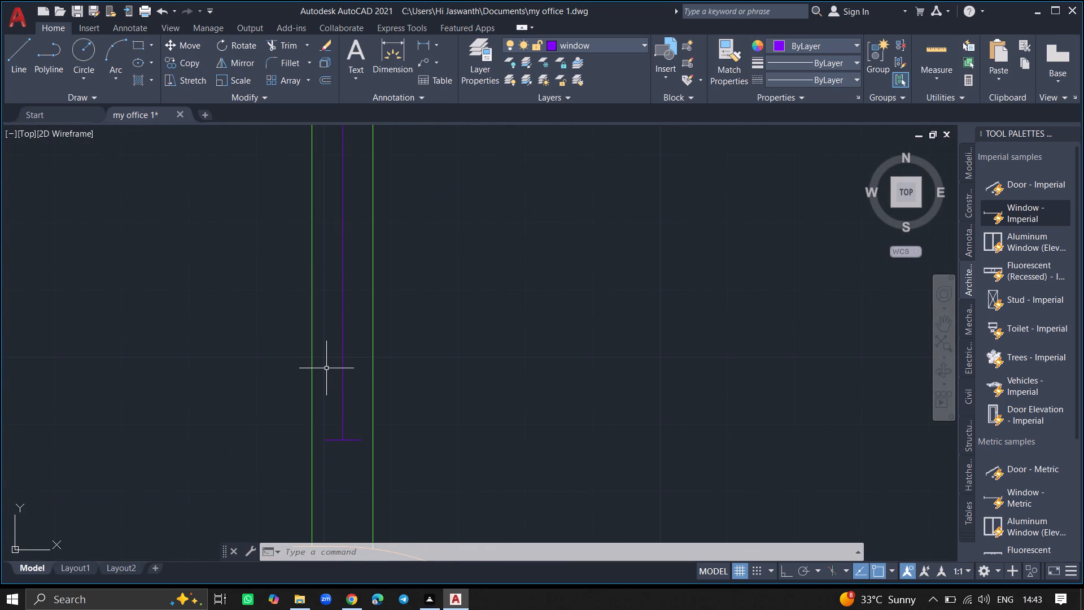
key(l)
key(Return)
click(309, 452)
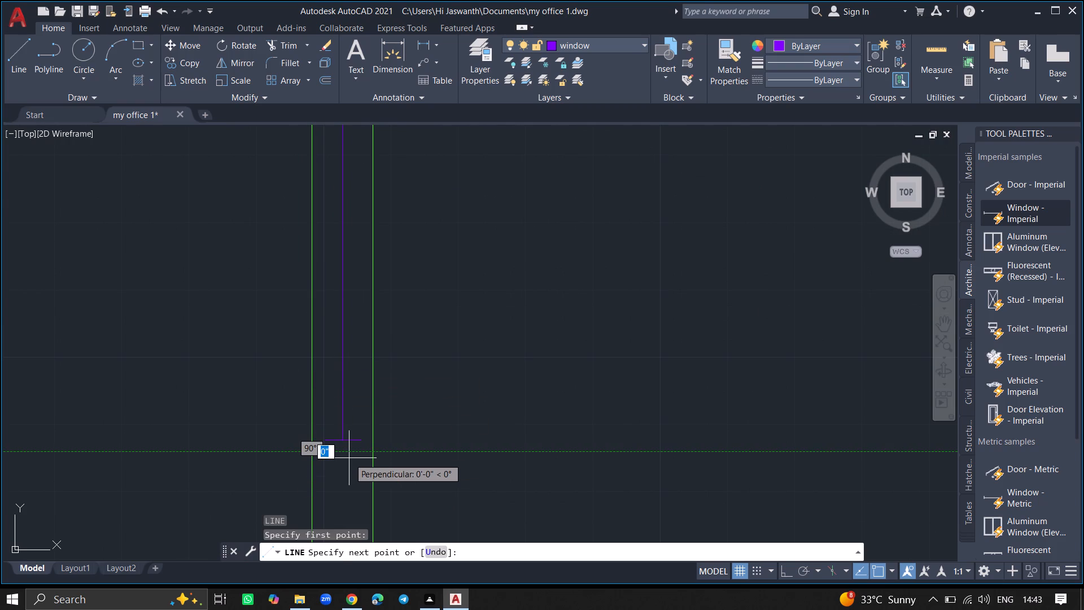
click(371, 452)
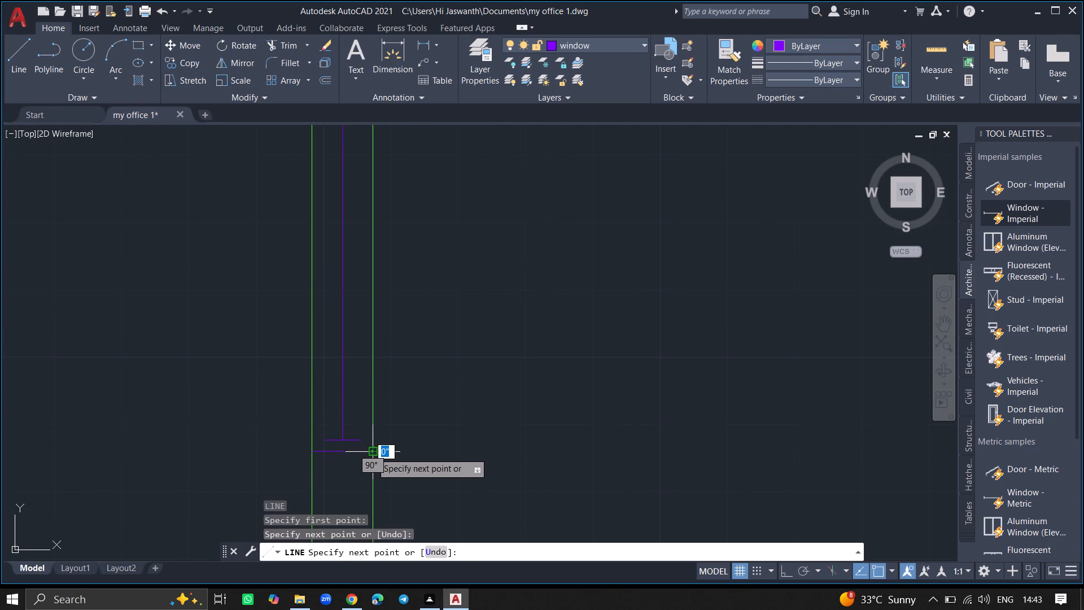
key(Return)
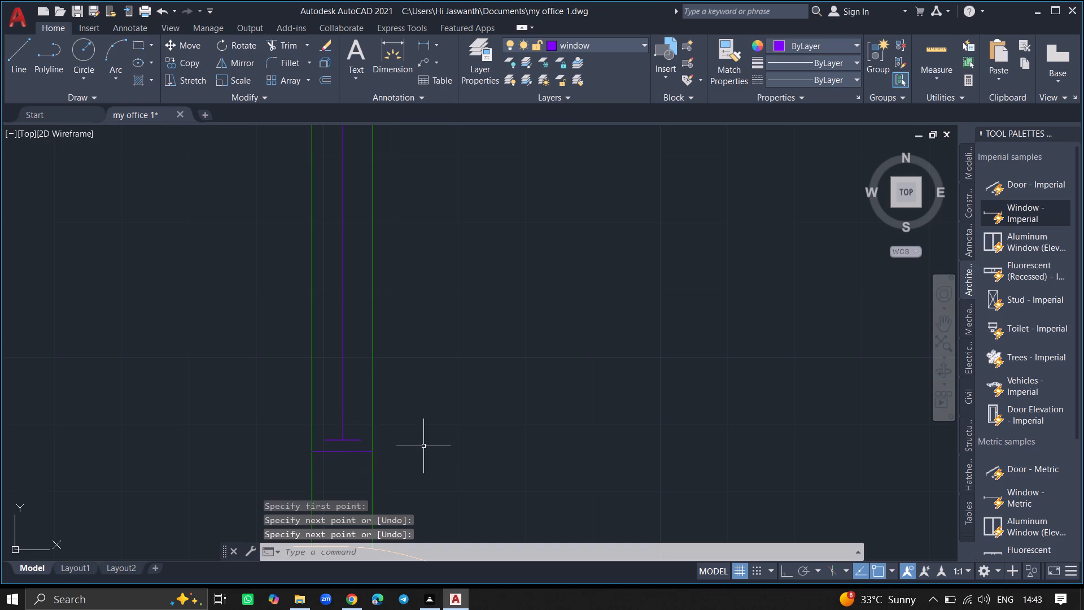
Draw a horizontal line across the wall thickness just above the same window, closing the upper end of its opening.
ctrl+scroll(423, 446, down, 4)
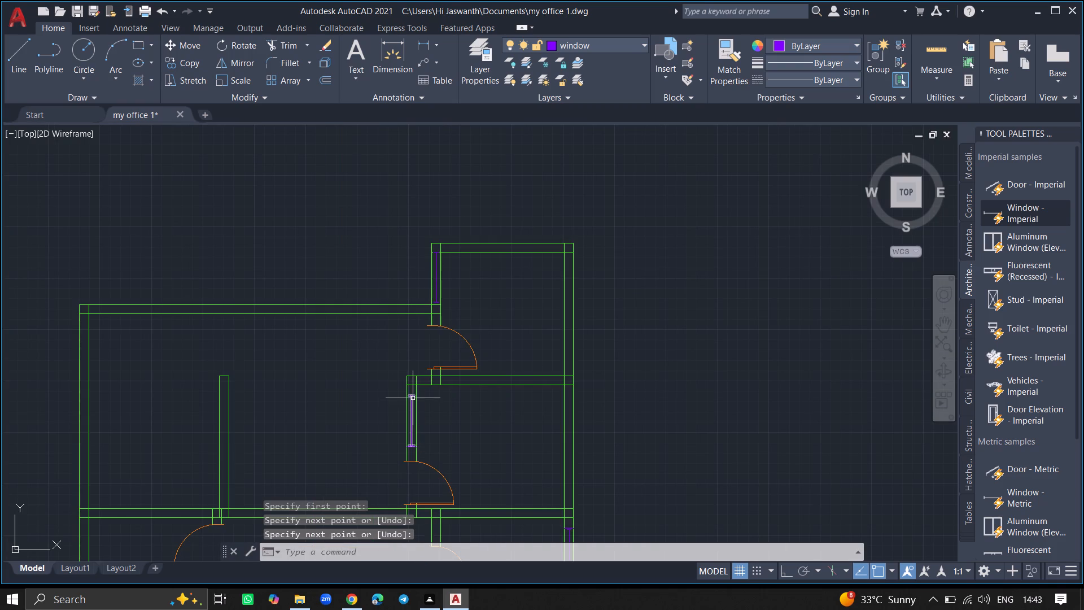
ctrl+scroll(413, 389, up, 4)
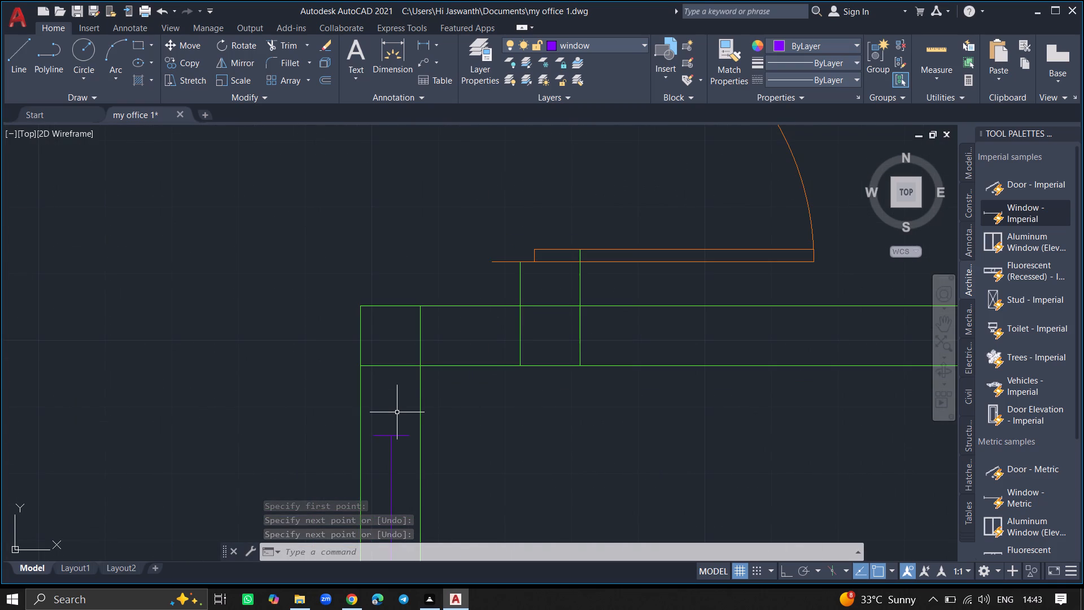
key(l)
key(Return)
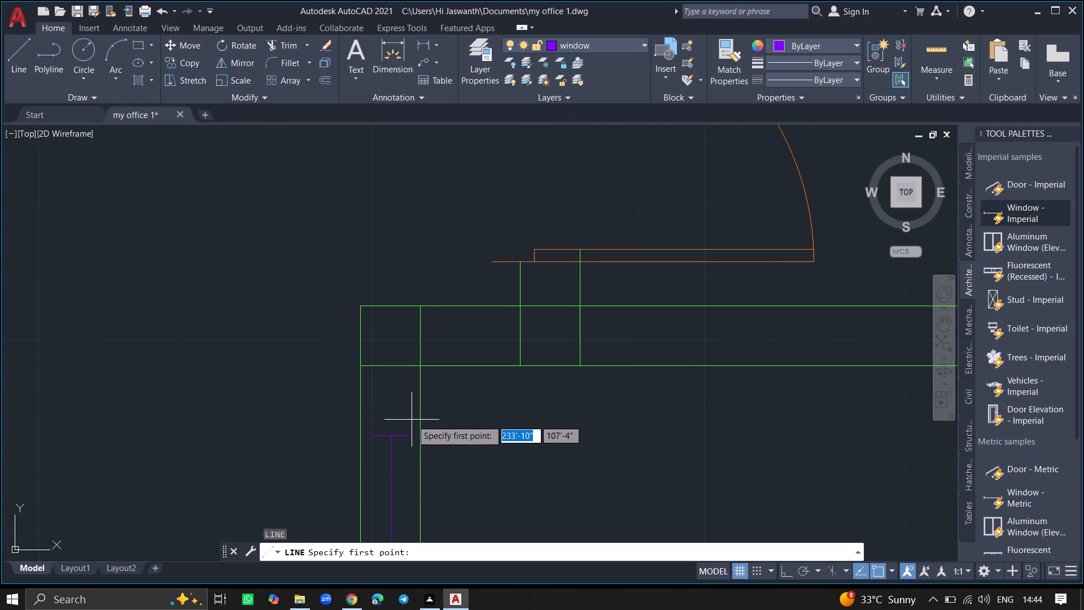
click(421, 425)
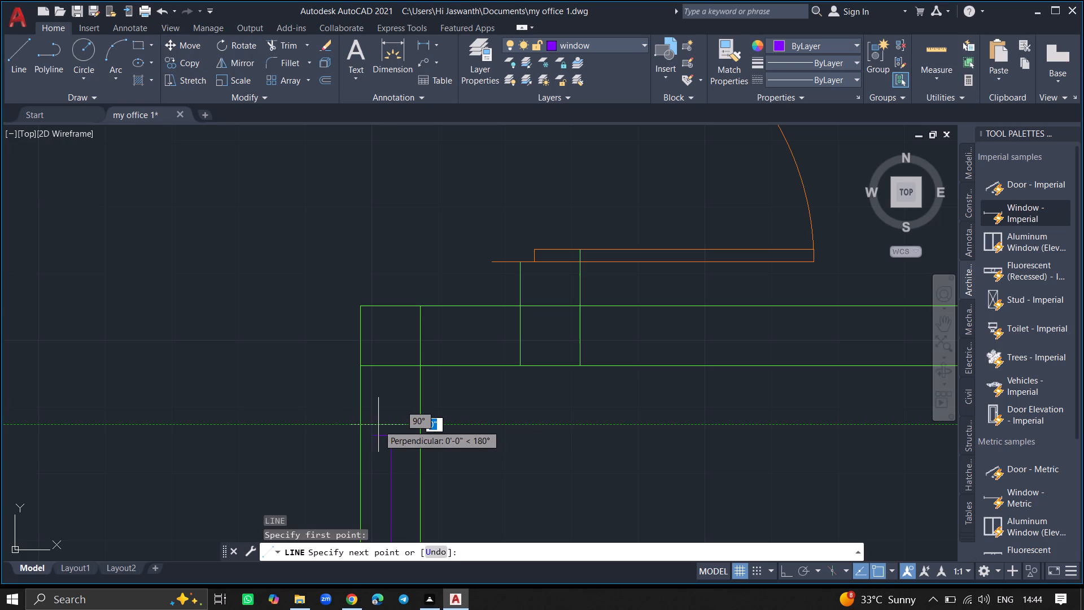
click(361, 428)
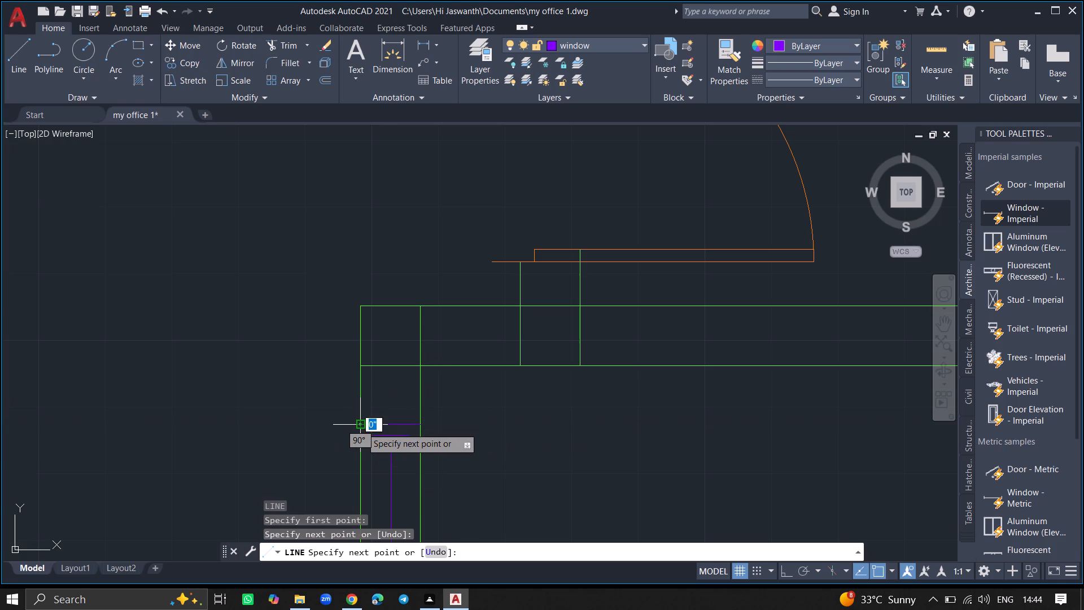
key(Return)
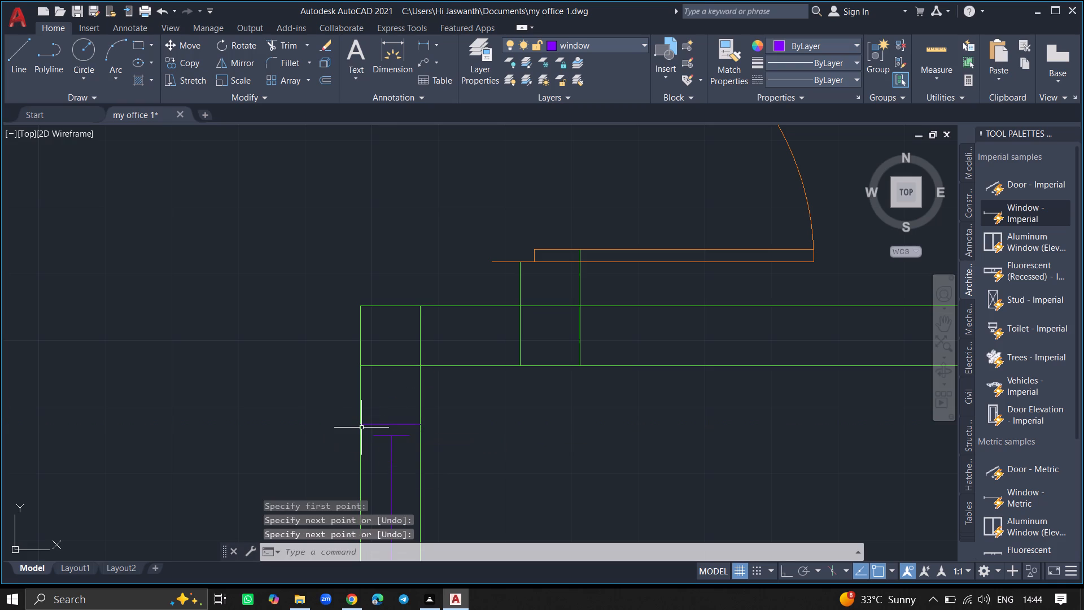
Copy the door just below that window into the large upper-left room, placing the copy near the room's outer left wall.
ctrl+scroll(268, 384, down, 4)
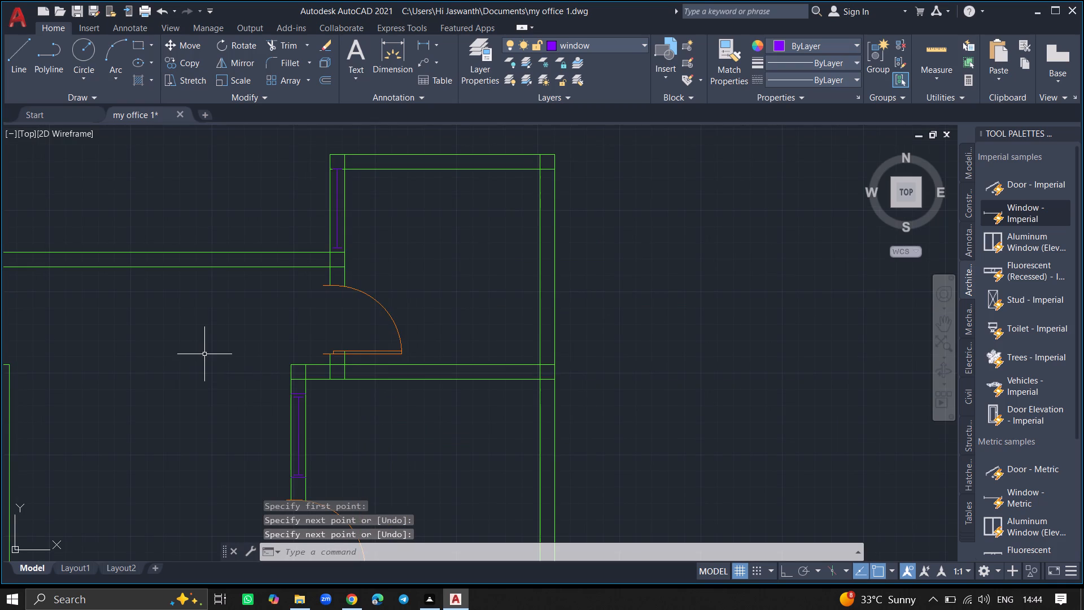
ctrl+scroll(183, 342, down, 4)
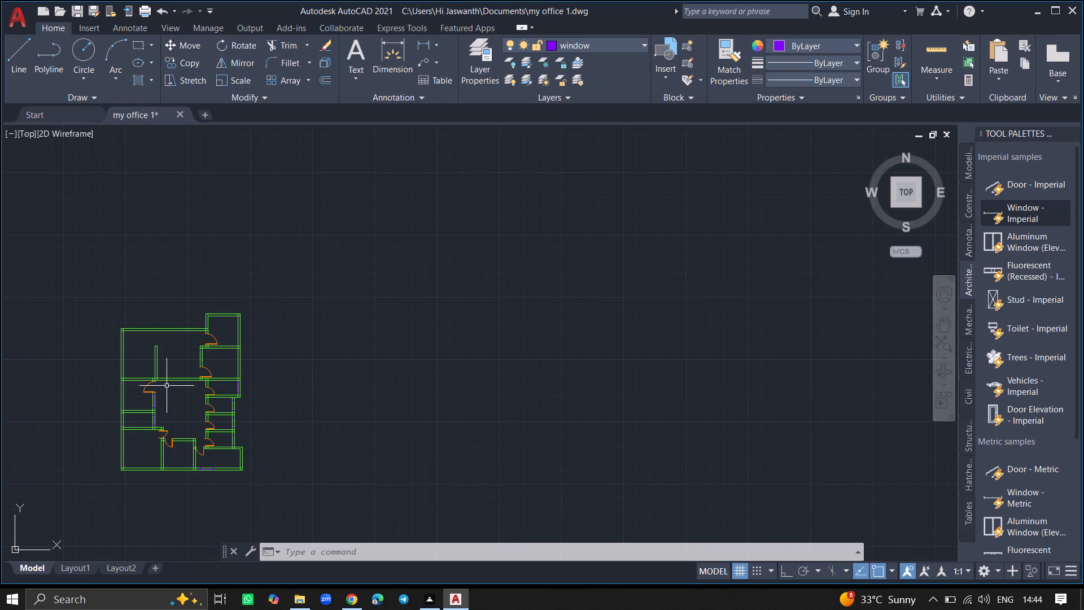
click(209, 371)
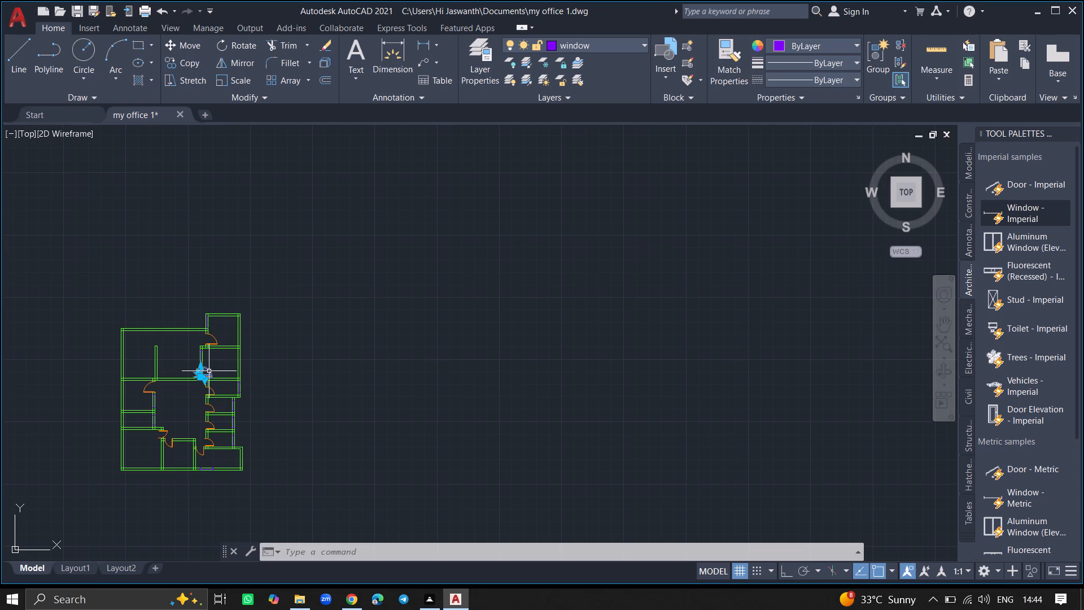
text(copy)
key(Return)
click(209, 371)
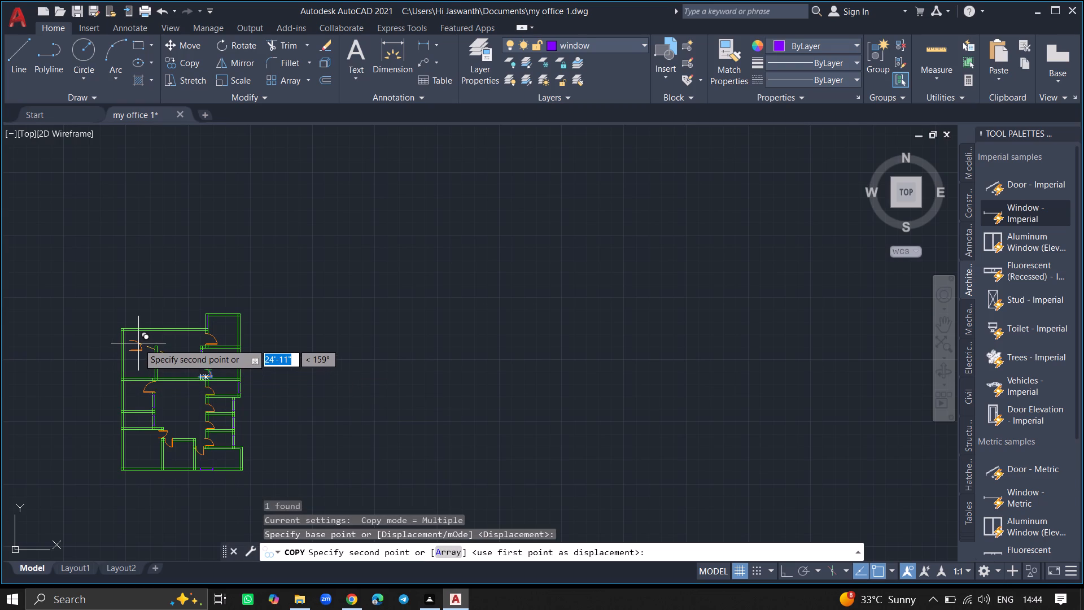
ctrl+scroll(138, 343, up, 4)
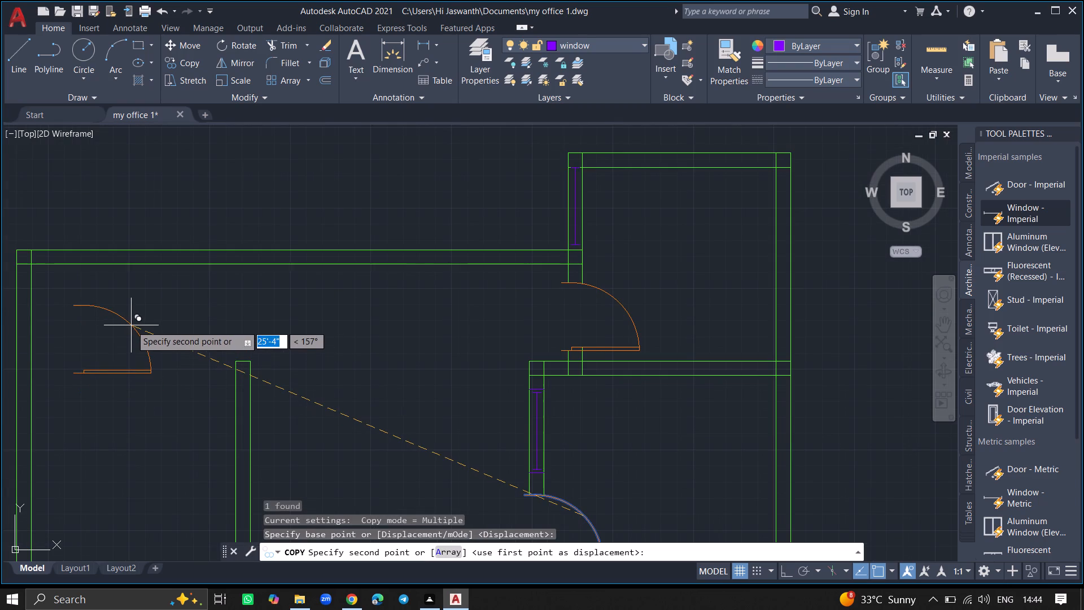
click(131, 325)
key(Return)
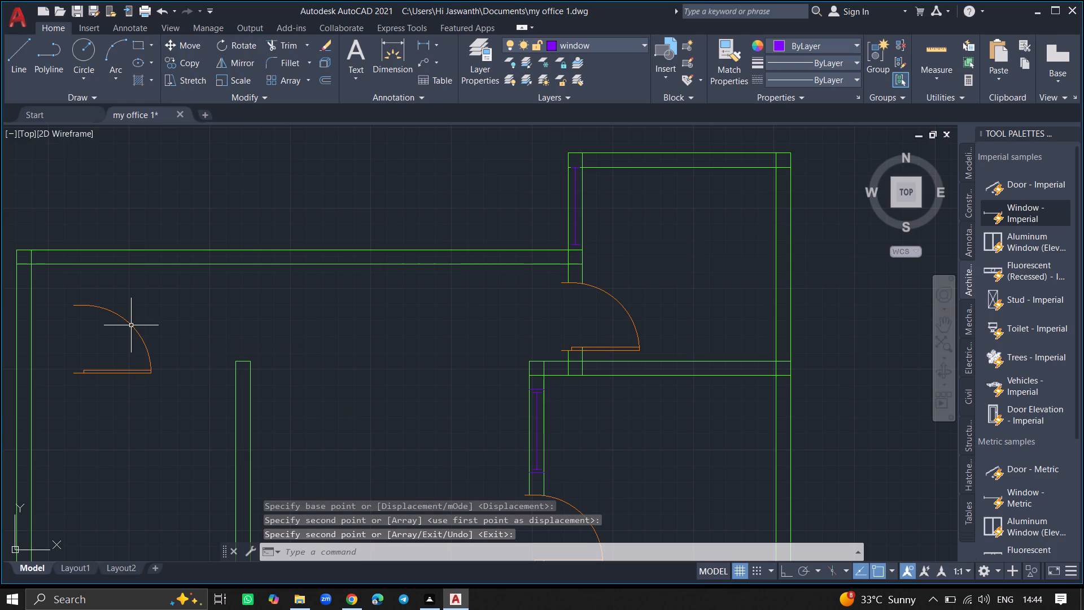
Mirror the copied door downward about a nearly horizontal line along its leaf, erasing the source door.
text(mir)
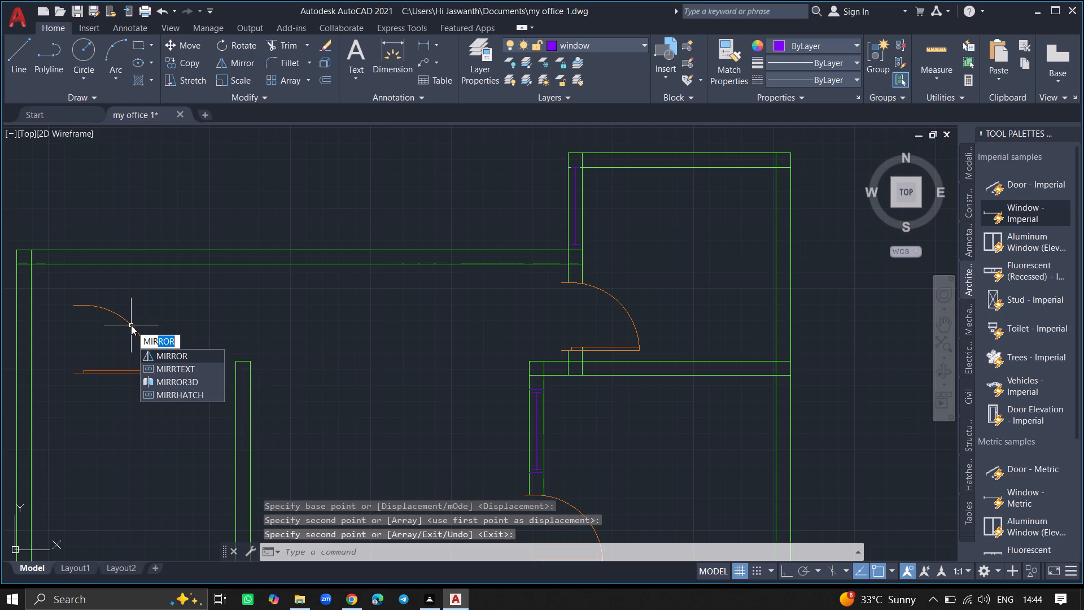
click(150, 354)
click(149, 357)
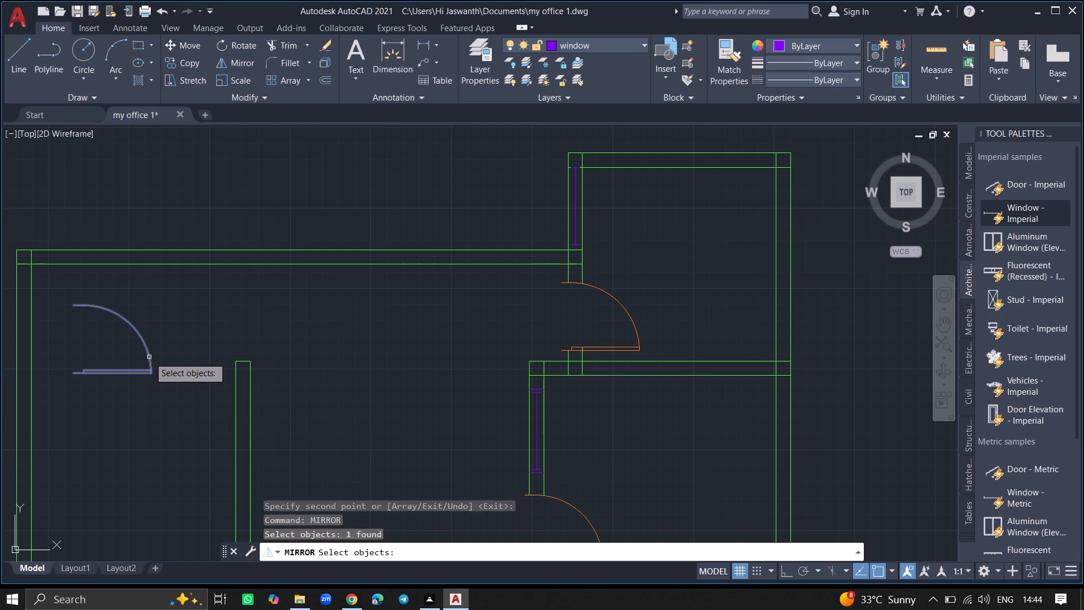
key(Return)
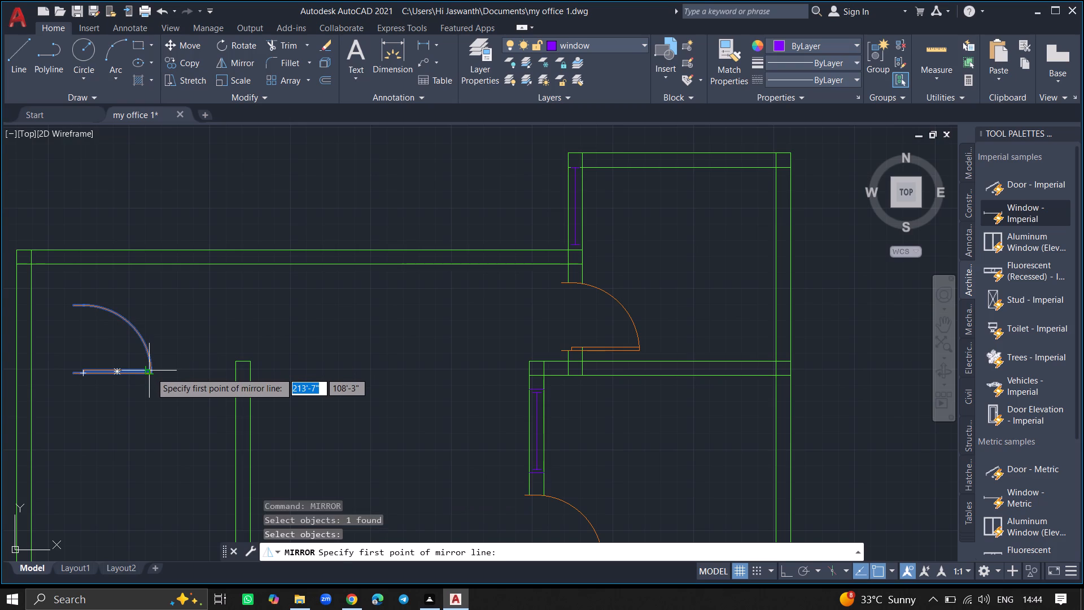
click(151, 372)
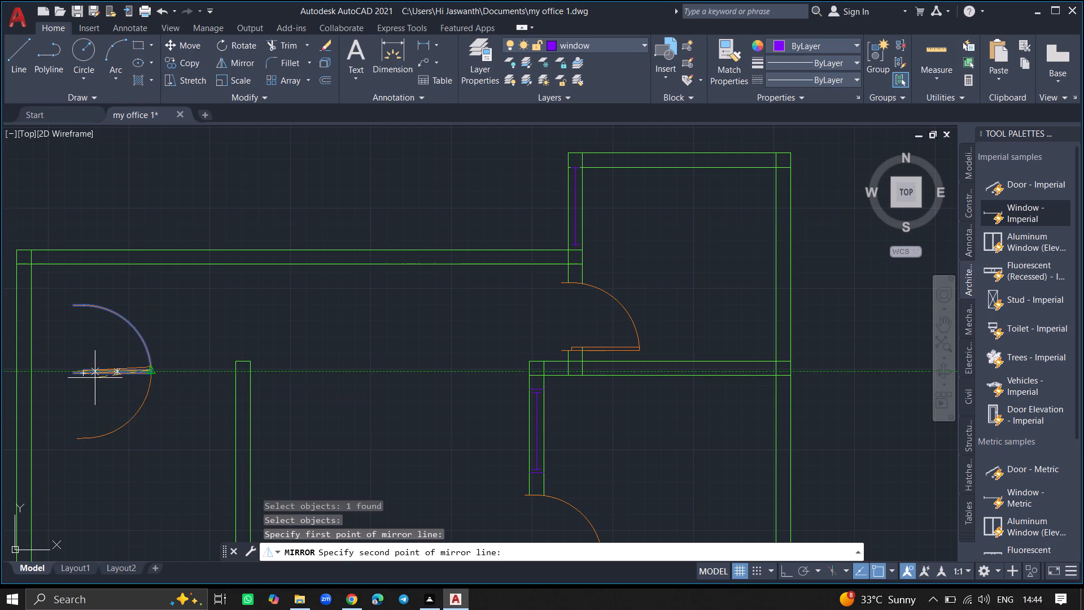
ctrl+scroll(86, 374, up, 7)
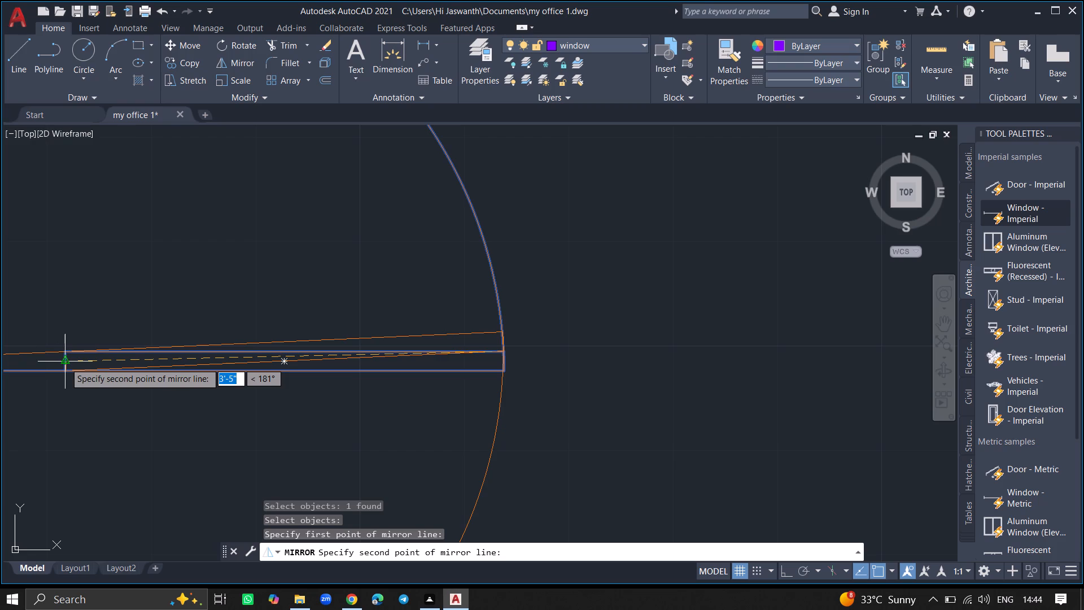
click(65, 363)
ctrl+scroll(182, 314, down, 3)
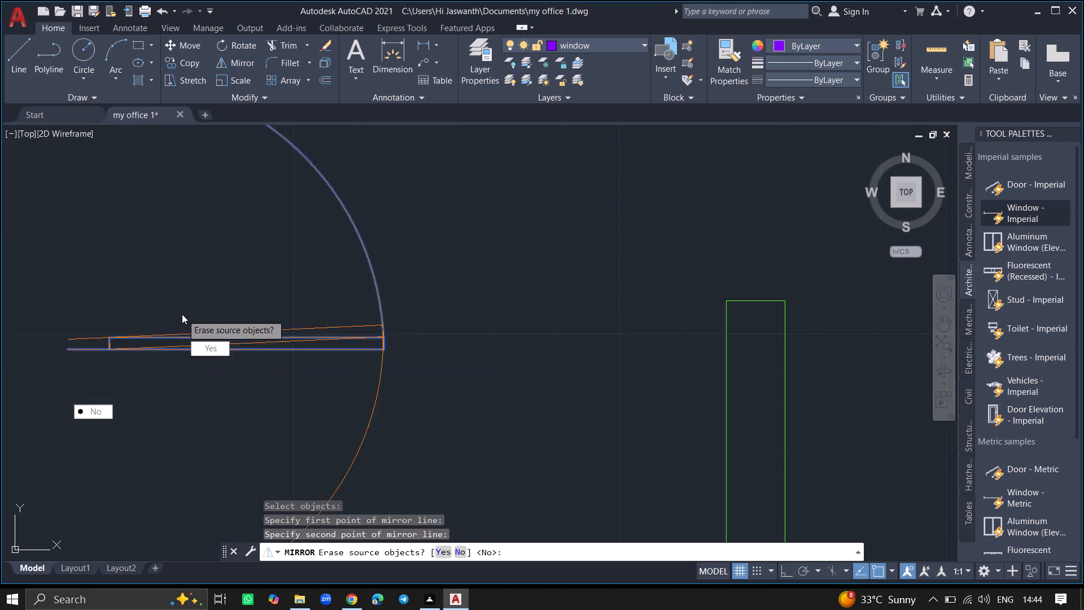
ctrl+scroll(182, 314, down, 2)
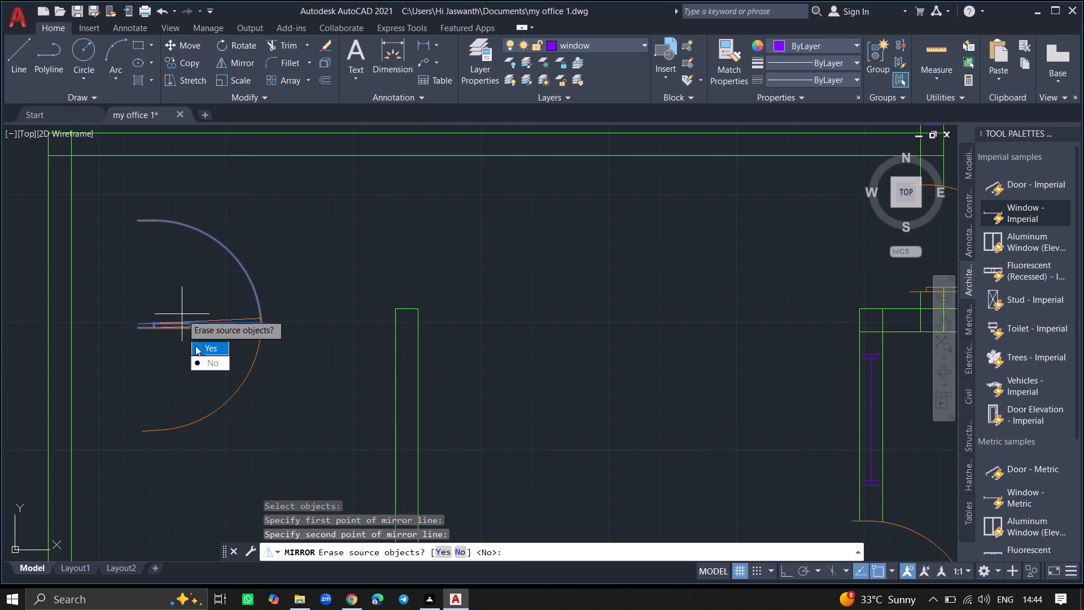
drag(195, 346, 65, 363)
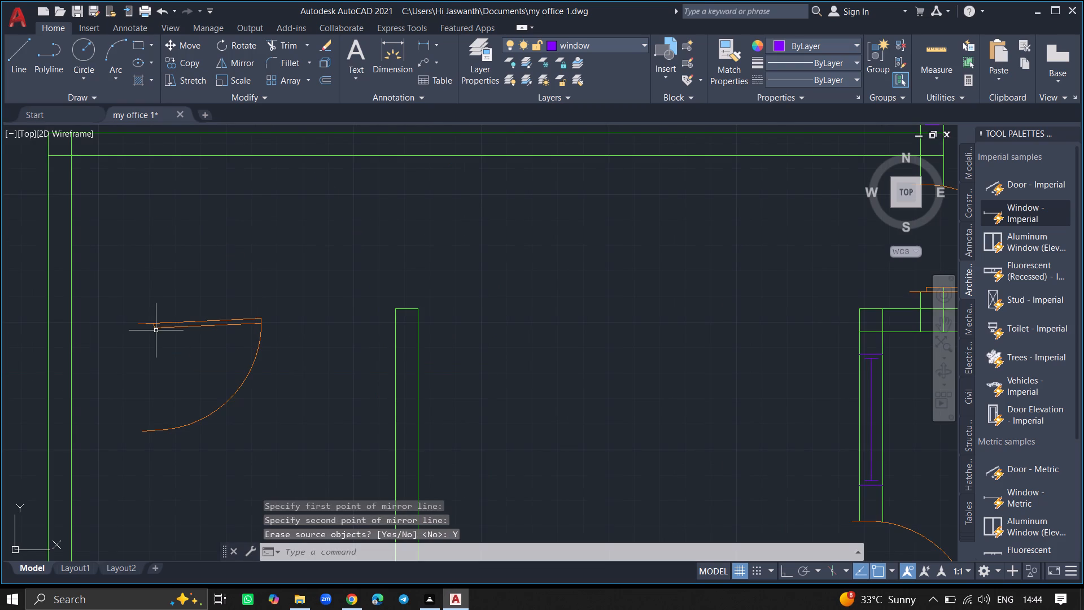
Move the mirrored door by its hinge-side leaf corner onto the outer left wall, just below the large room's upper-left corner.
click(157, 328)
text(move)
key(Return)
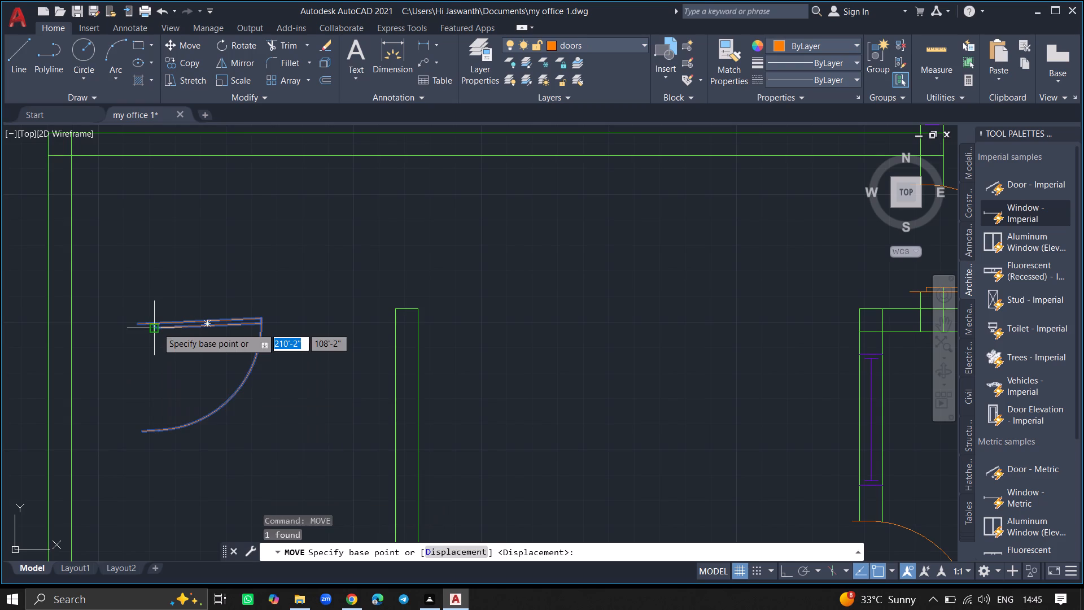
click(157, 328)
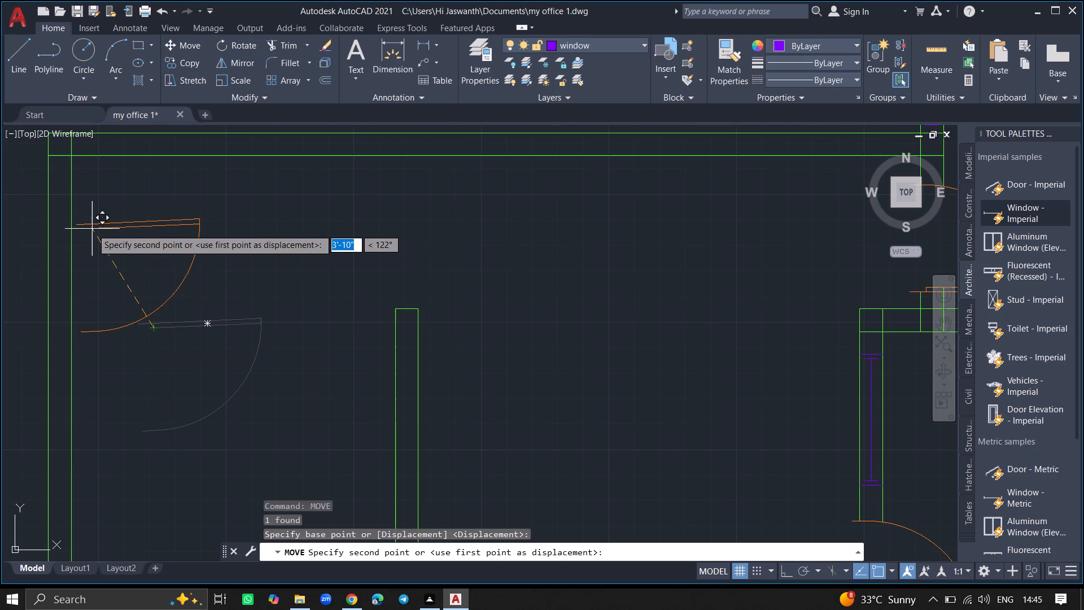
ctrl+scroll(92, 229, down, 1)
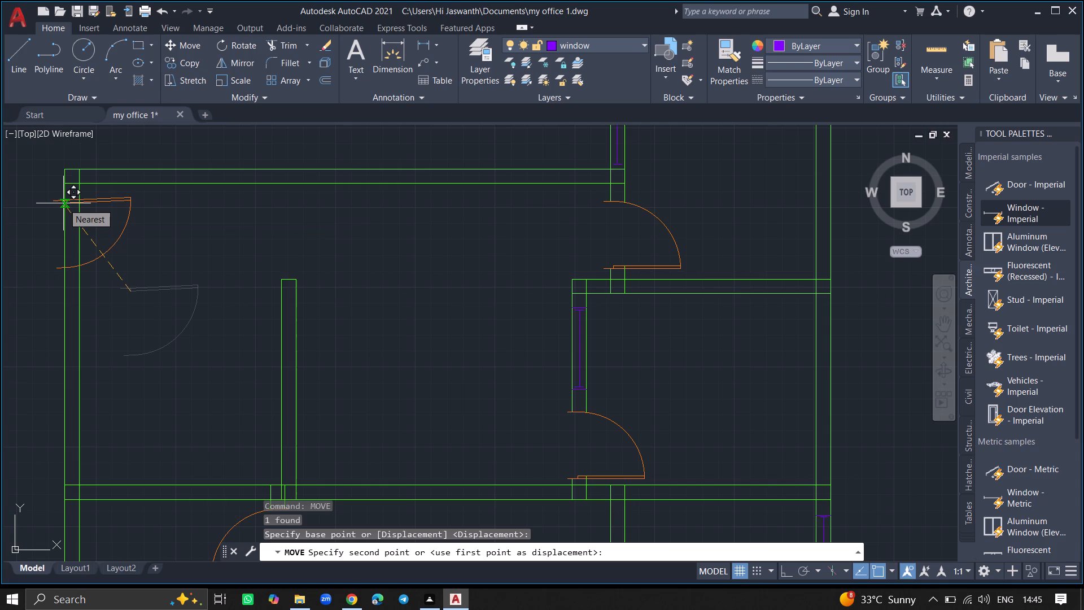
click(63, 203)
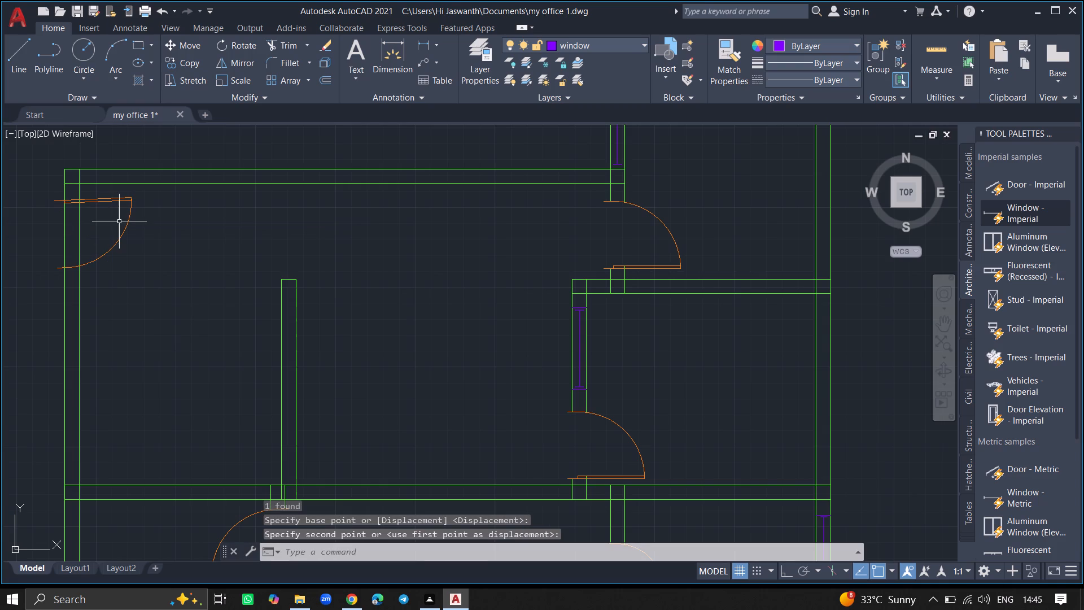
Trim both outer left wall lines out of the new door's opening in the large upper-left room.
text(trim)
key(Return)
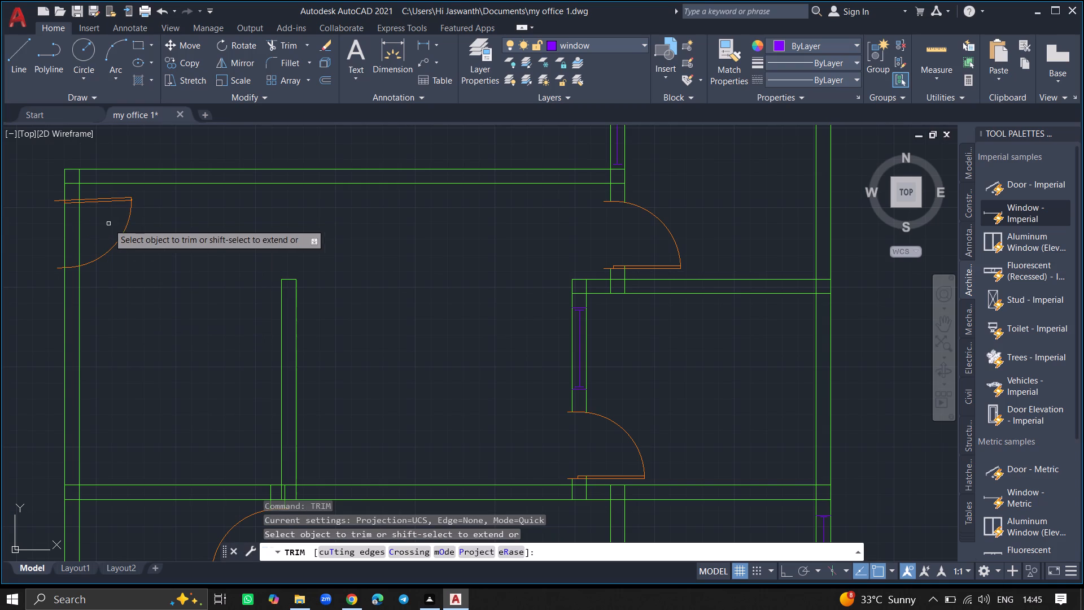
click(79, 225)
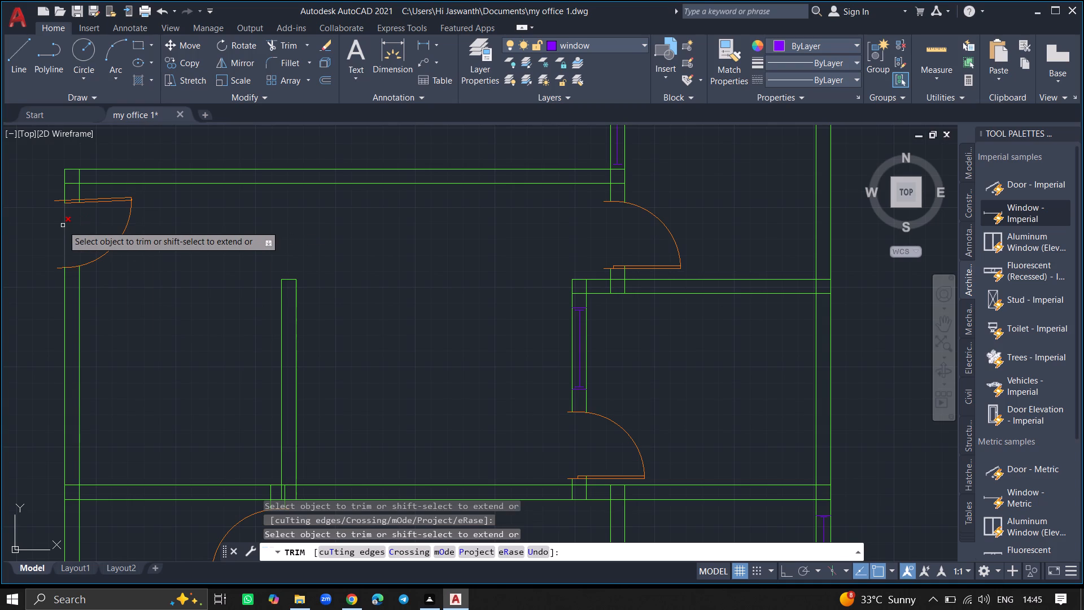
click(63, 225)
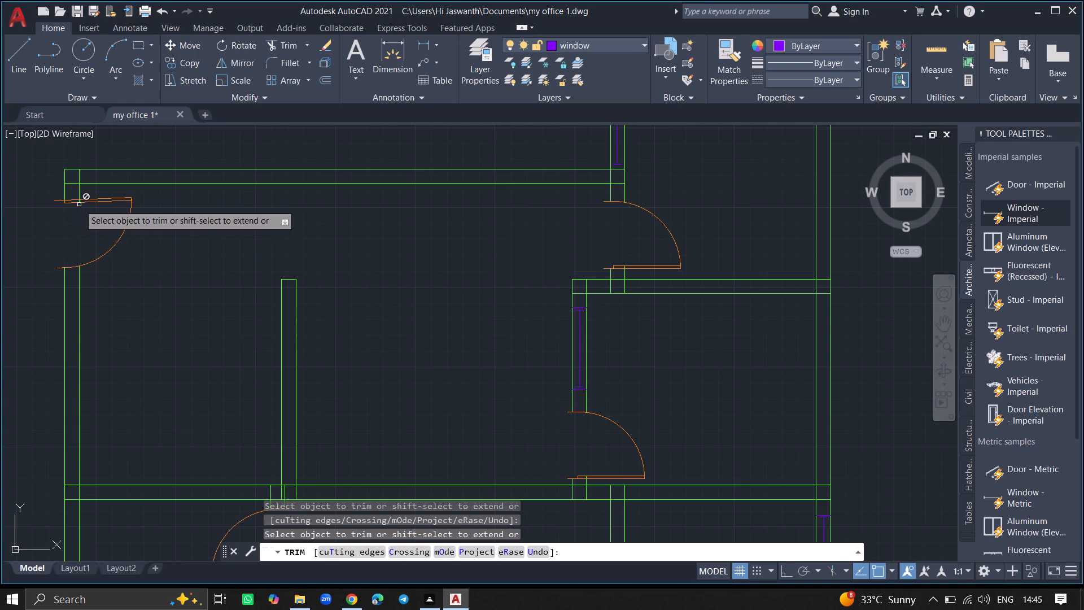
ctrl+scroll(79, 204, up, 7)
drag(72, 165, 73, 201)
ctrl+scroll(73, 201, down, 6)
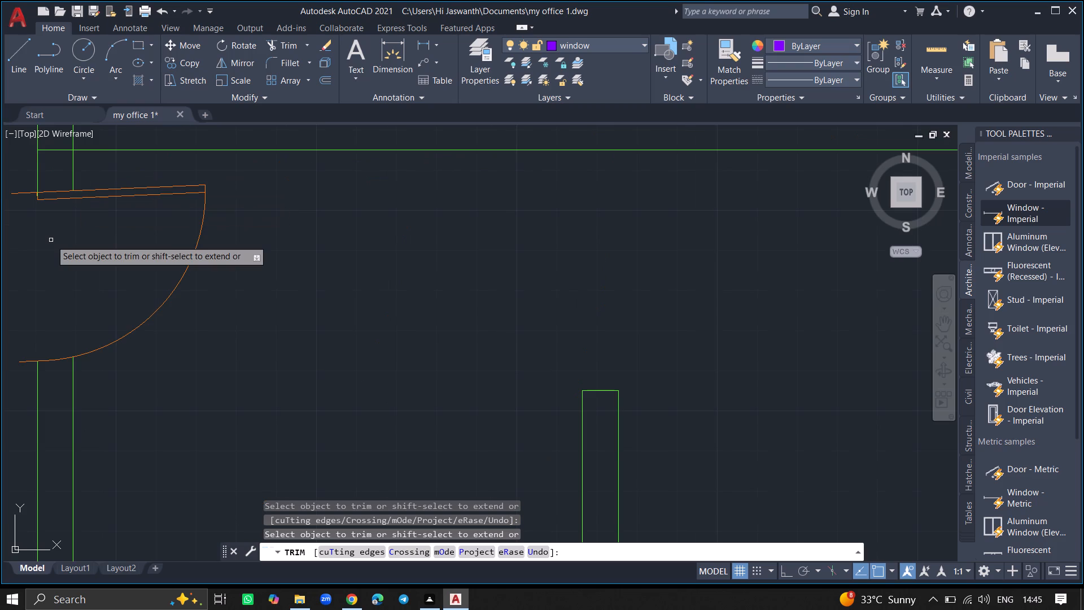
key(Return)
ctrl+scroll(51, 240, down, 3)
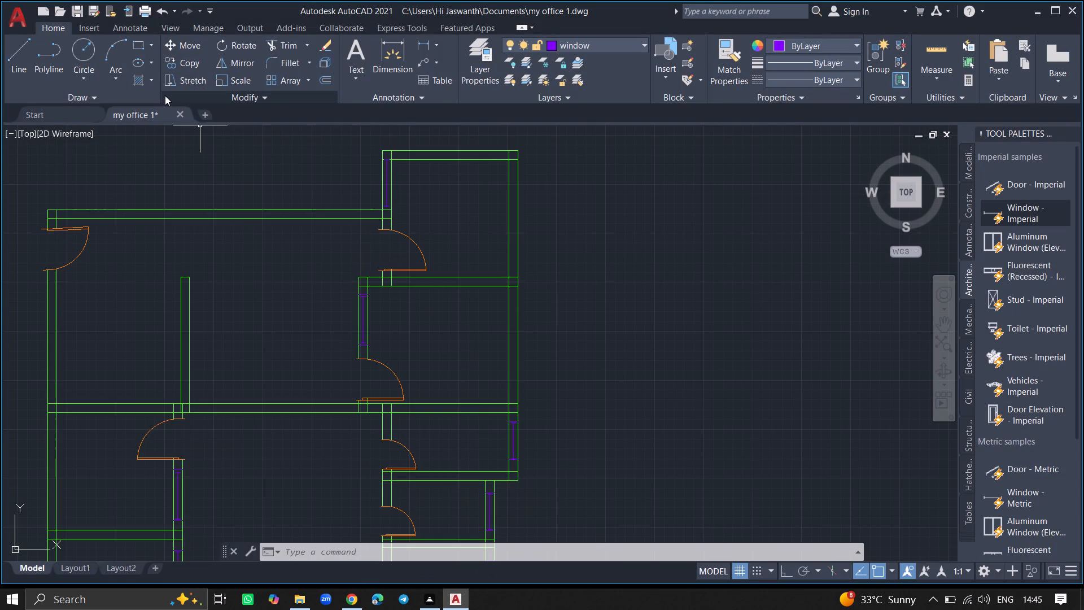
Start a green solid hatch and fill the large room's top wall, its right-end junction and the short stub above the adjoining door.
click(139, 81)
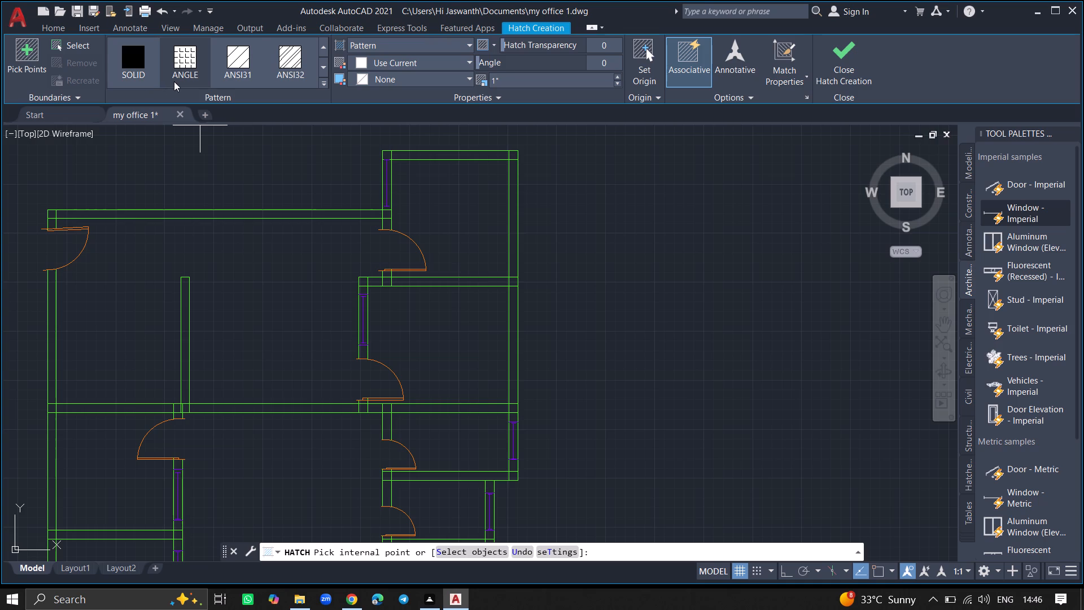
click(383, 63)
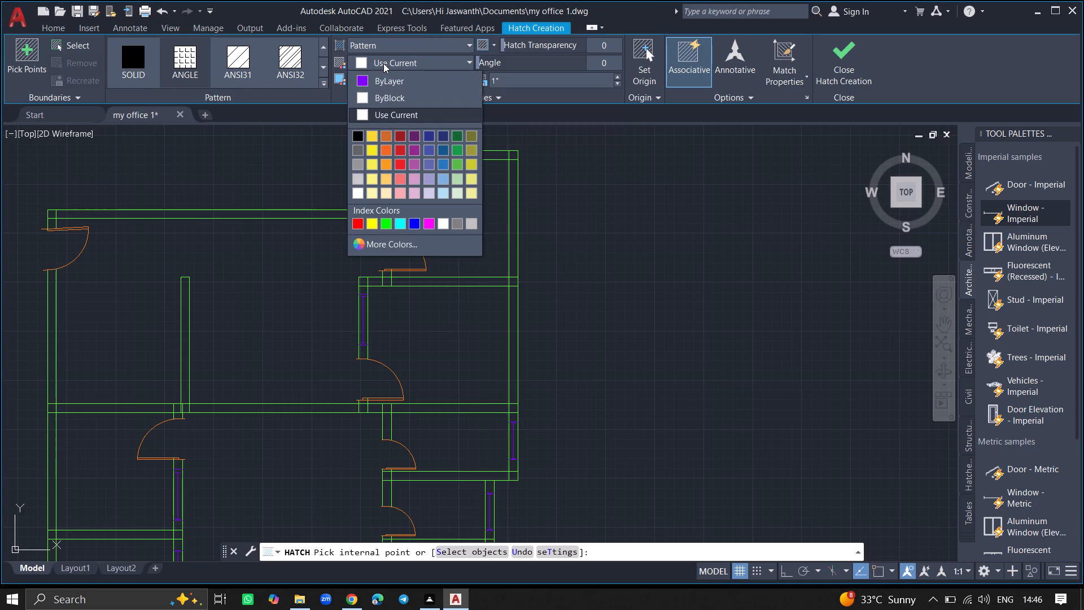
click(381, 217)
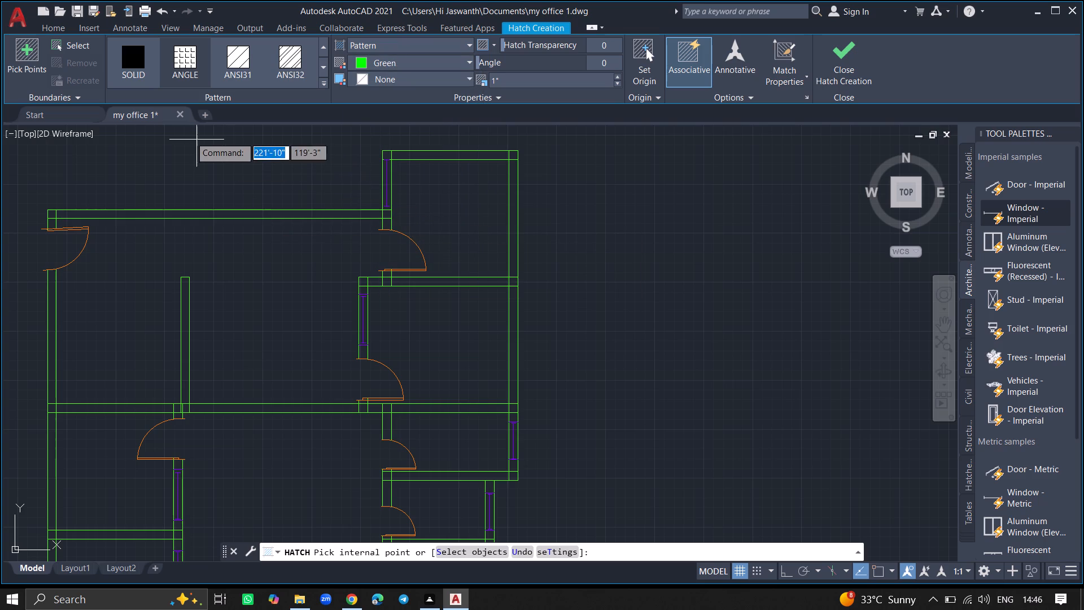
click(138, 71)
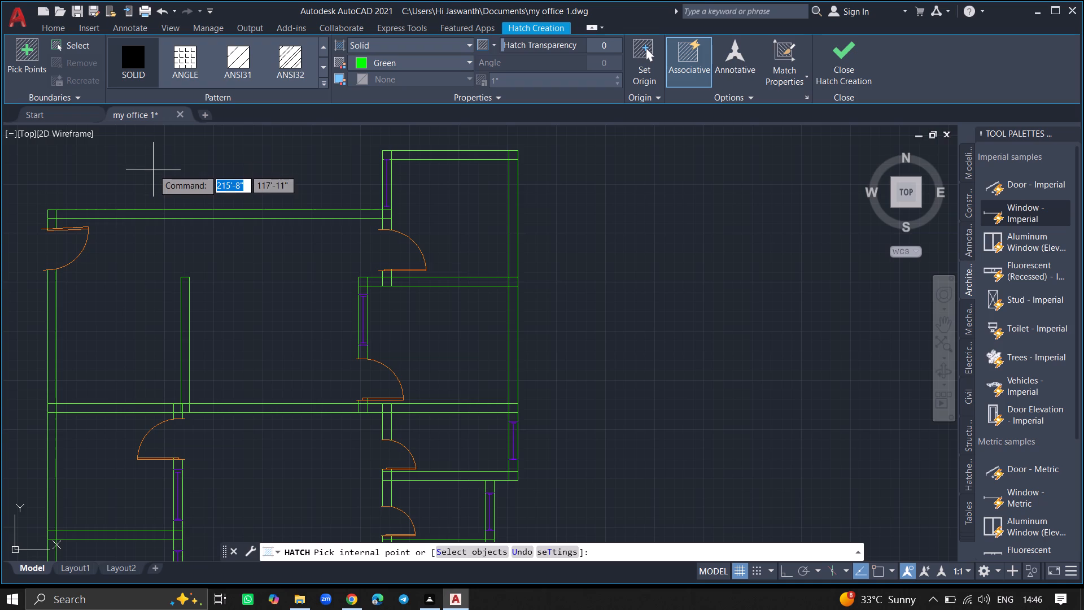
ctrl+scroll(153, 173, up, 6)
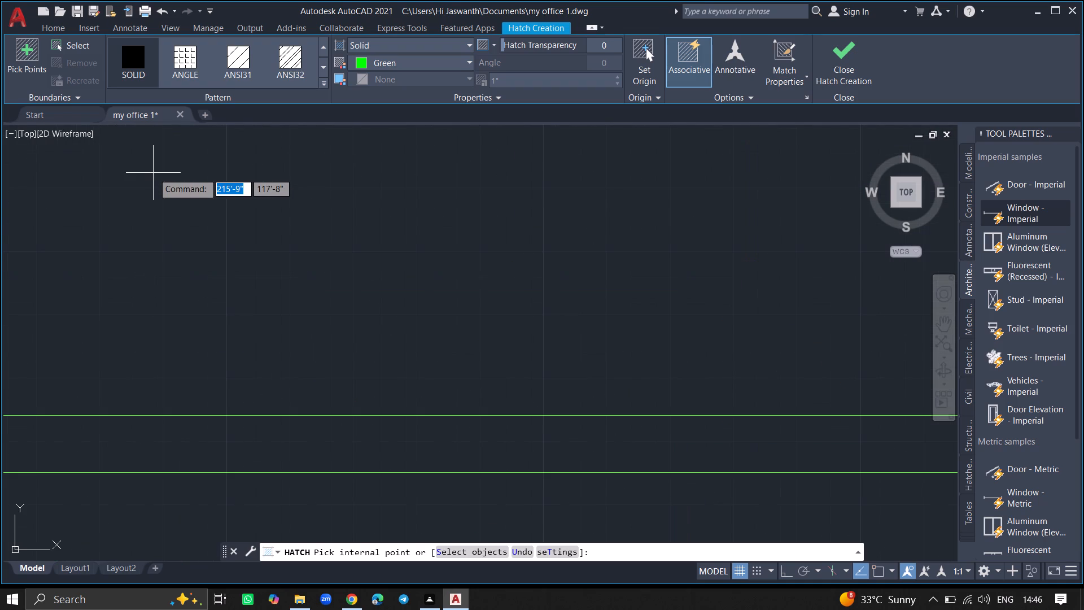
ctrl+scroll(153, 173, down, 4)
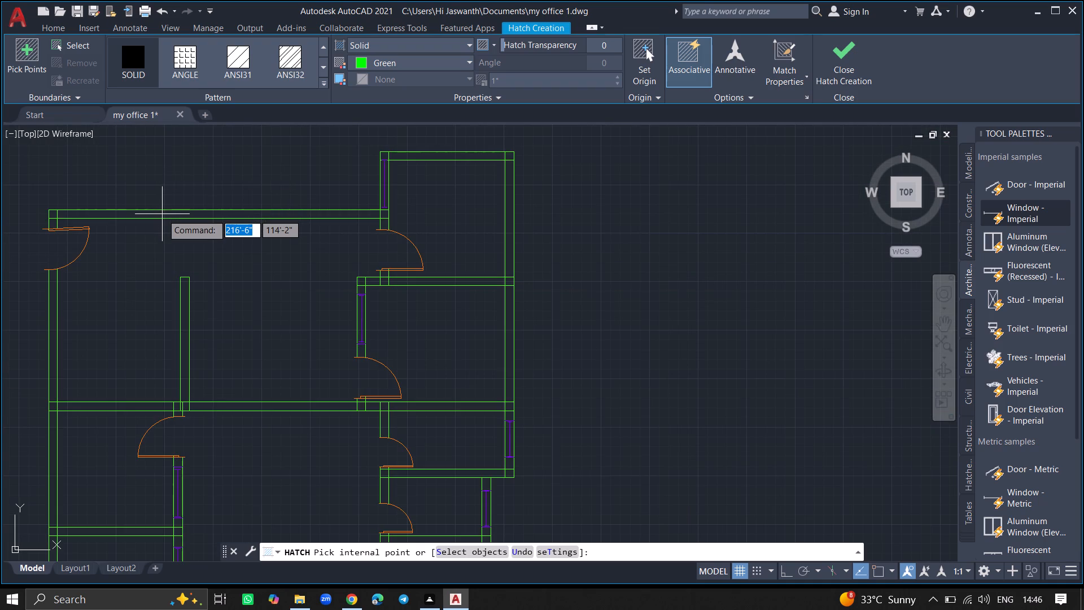
click(162, 214)
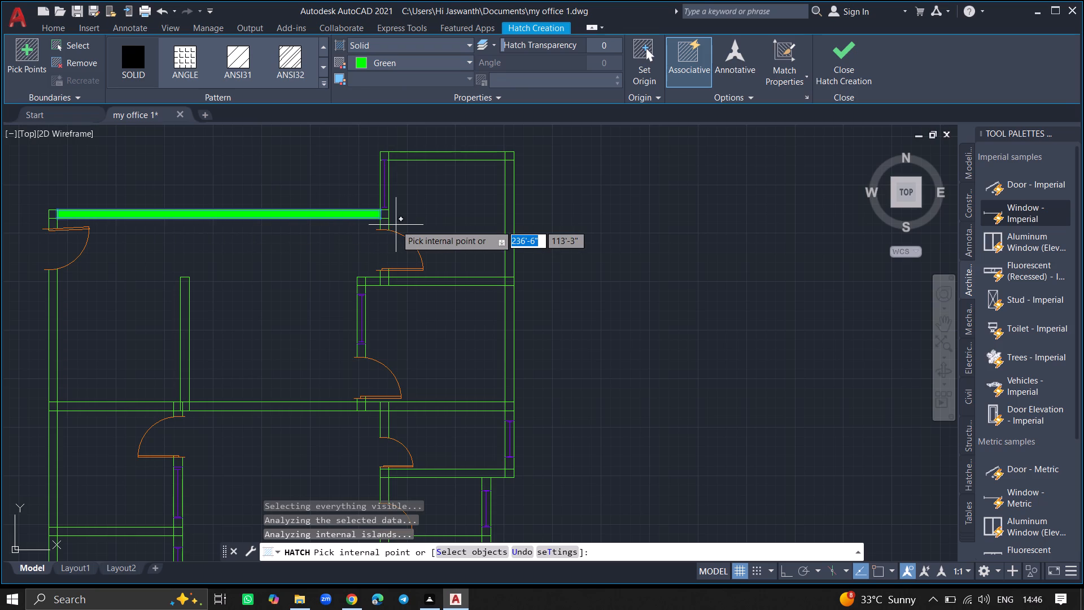
ctrl+scroll(383, 215, up, 3)
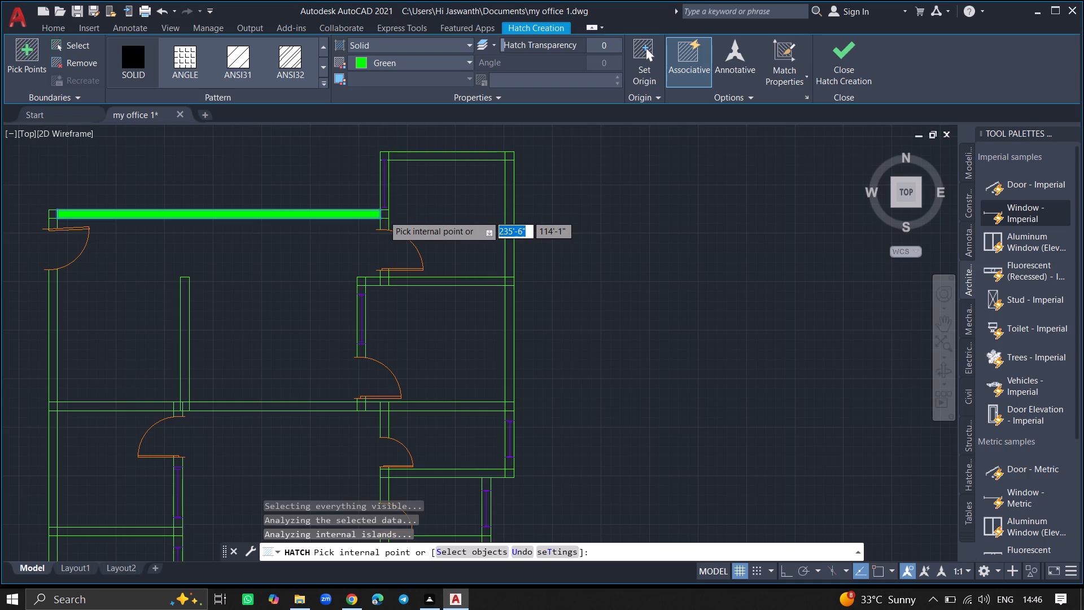
ctrl+scroll(383, 215, up, 2)
click(383, 215)
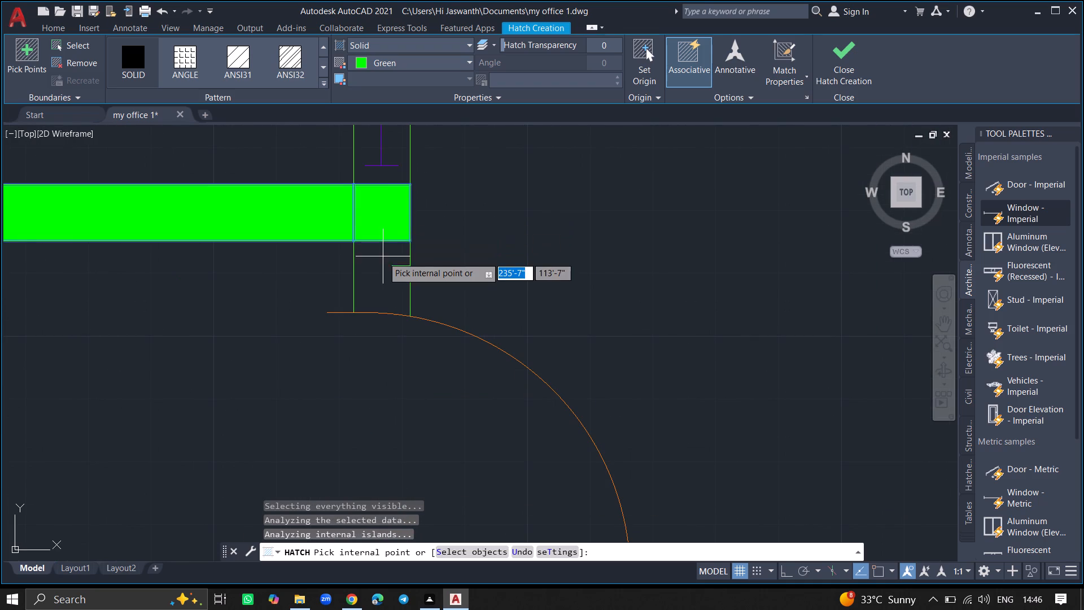
click(383, 257)
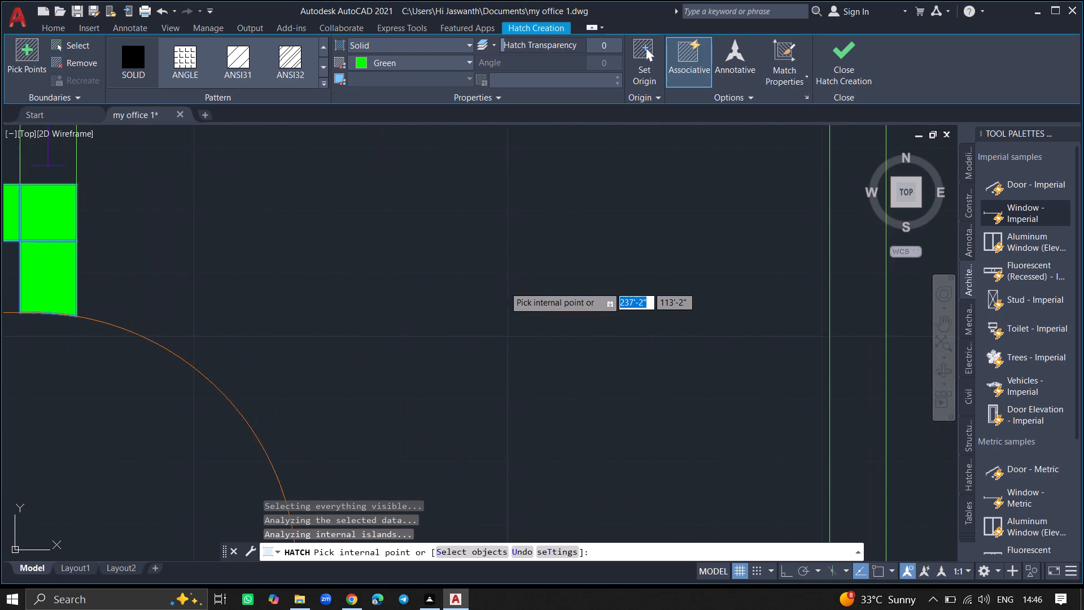
Hatch the upper-right room's outer right wall, its top wall and both top corner squares.
click(542, 291)
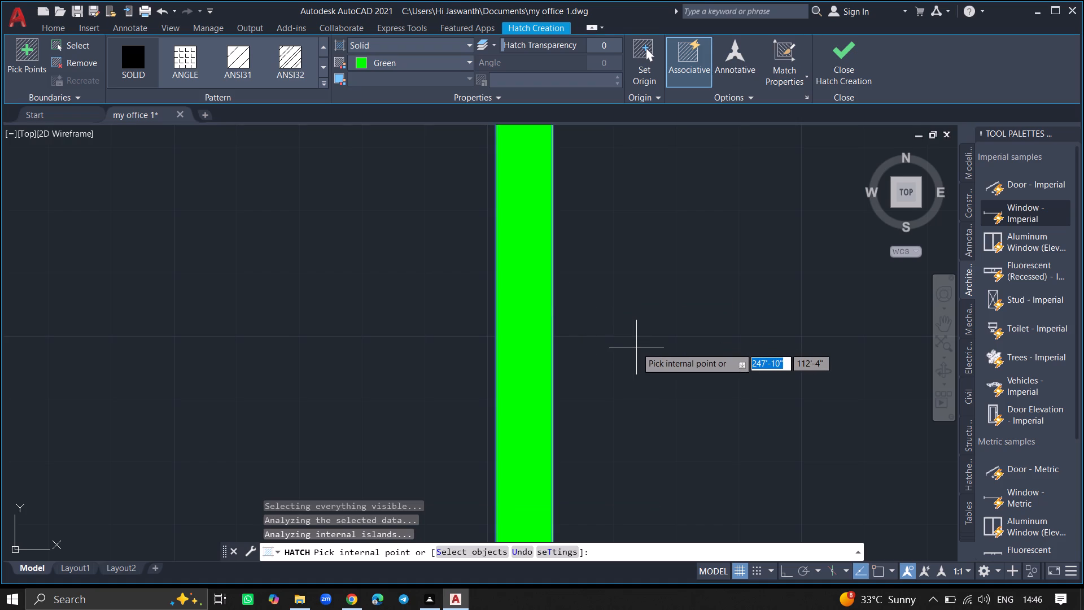
ctrl+scroll(636, 347, down, 1)
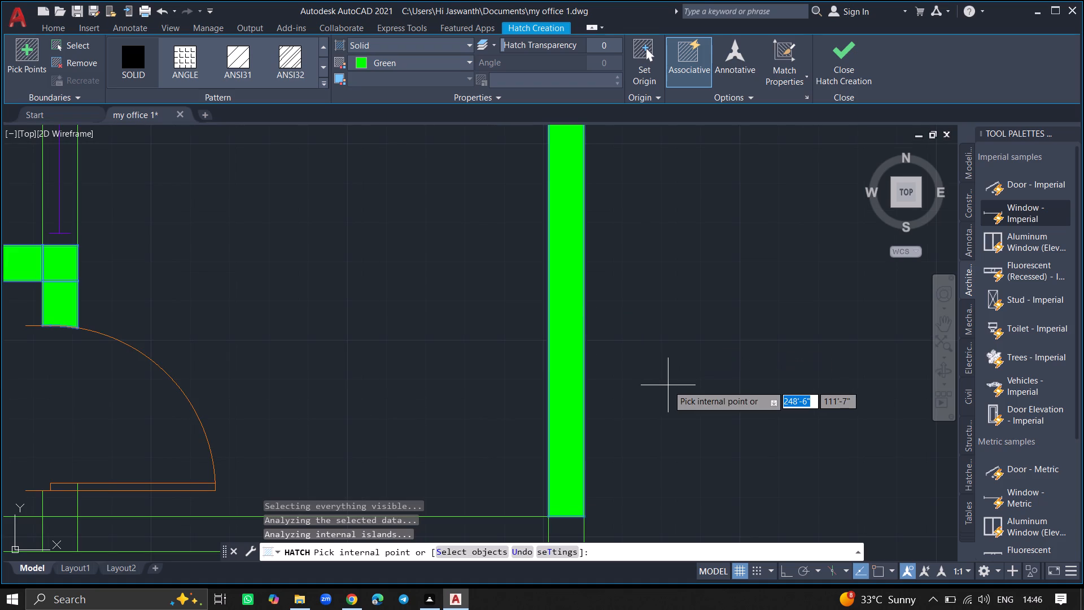
ctrl+scroll(668, 385, down, 3)
click(643, 297)
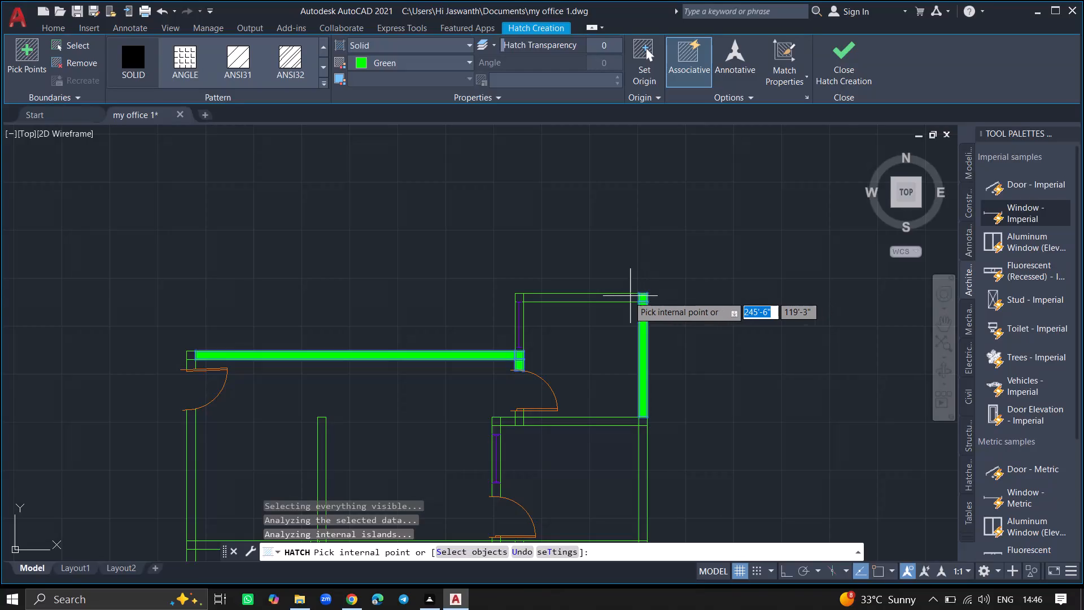
click(617, 296)
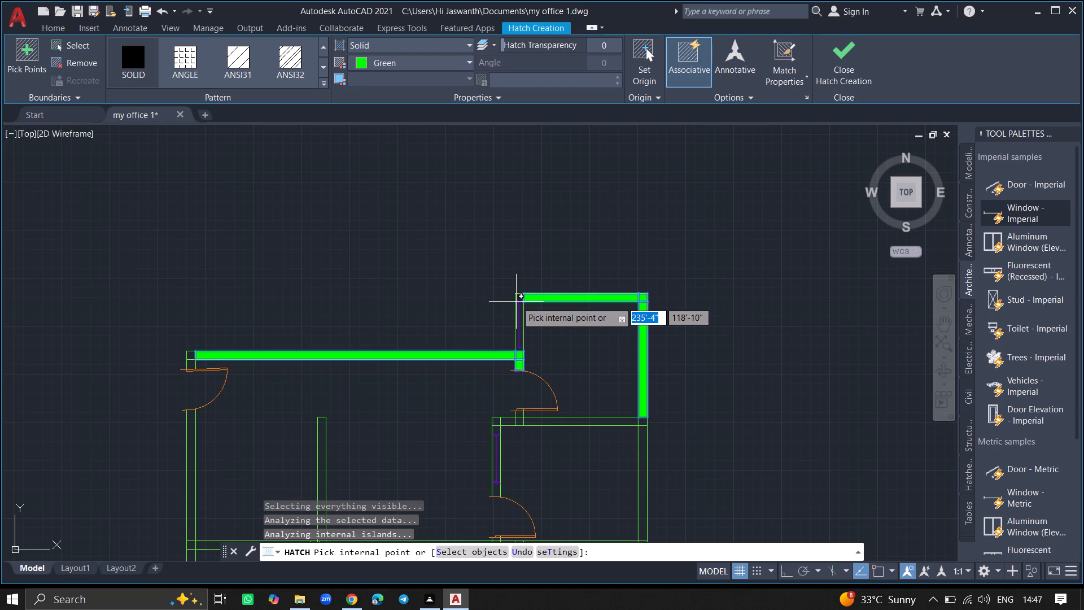
ctrl+scroll(516, 302, up, 4)
click(521, 283)
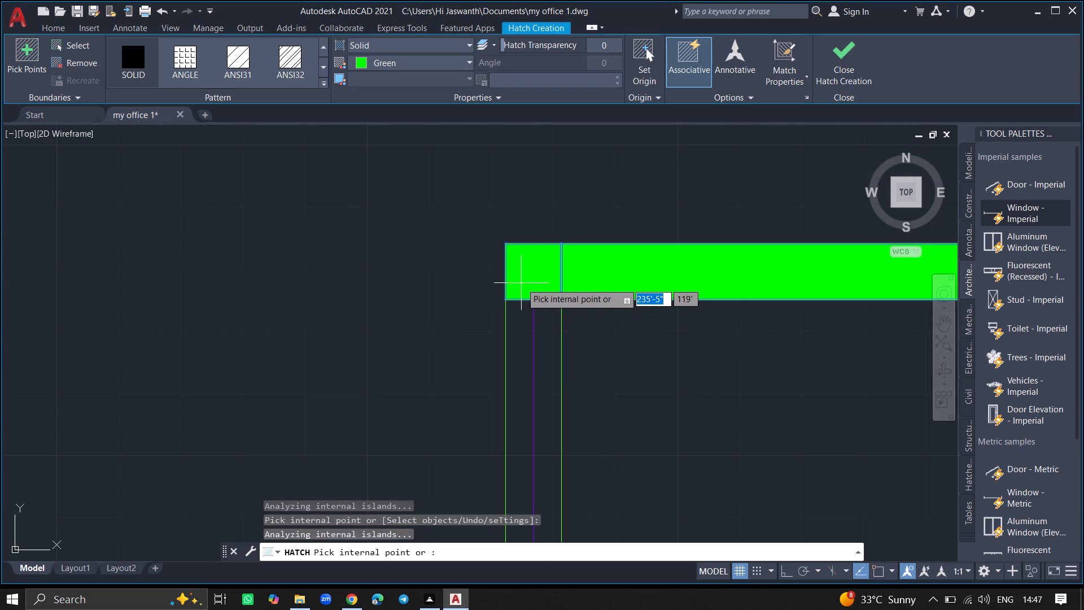
Hatch the large room's upper-left corner, the stub above the new door, the outer left wall below it and the junction at its base.
ctrl+scroll(478, 310, down, 2)
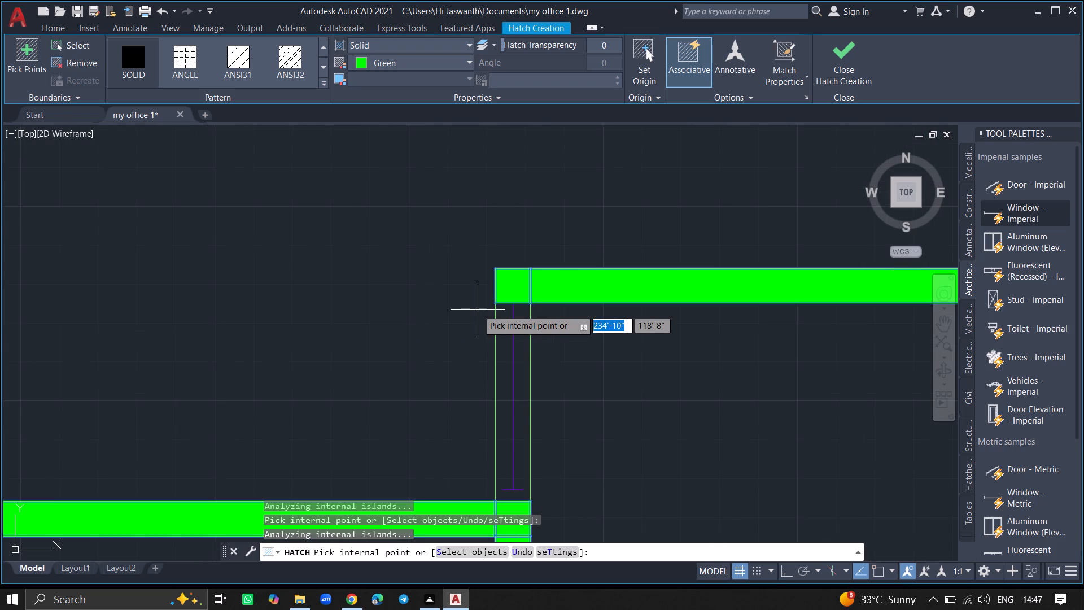
ctrl+scroll(440, 288, down, 1)
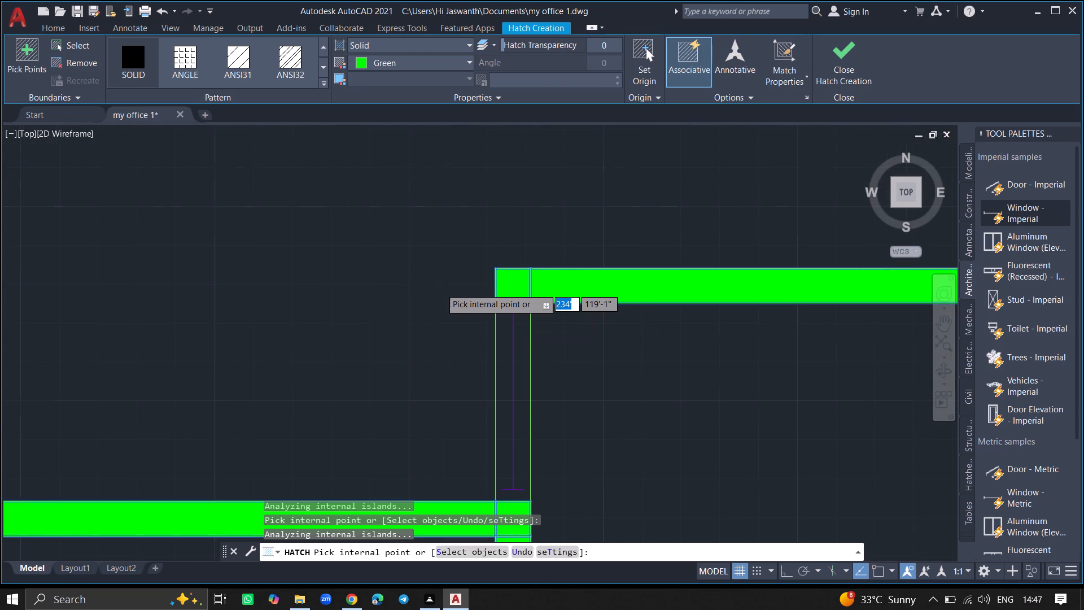
ctrl+scroll(440, 288, down, 1)
ctrl+scroll(386, 288, down, 3)
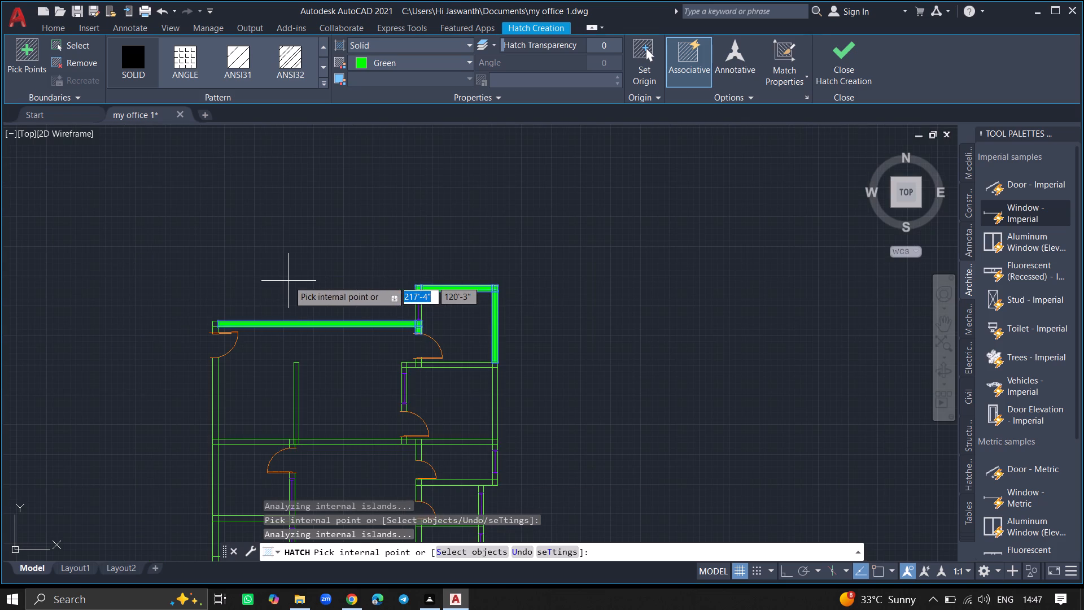
click(213, 325)
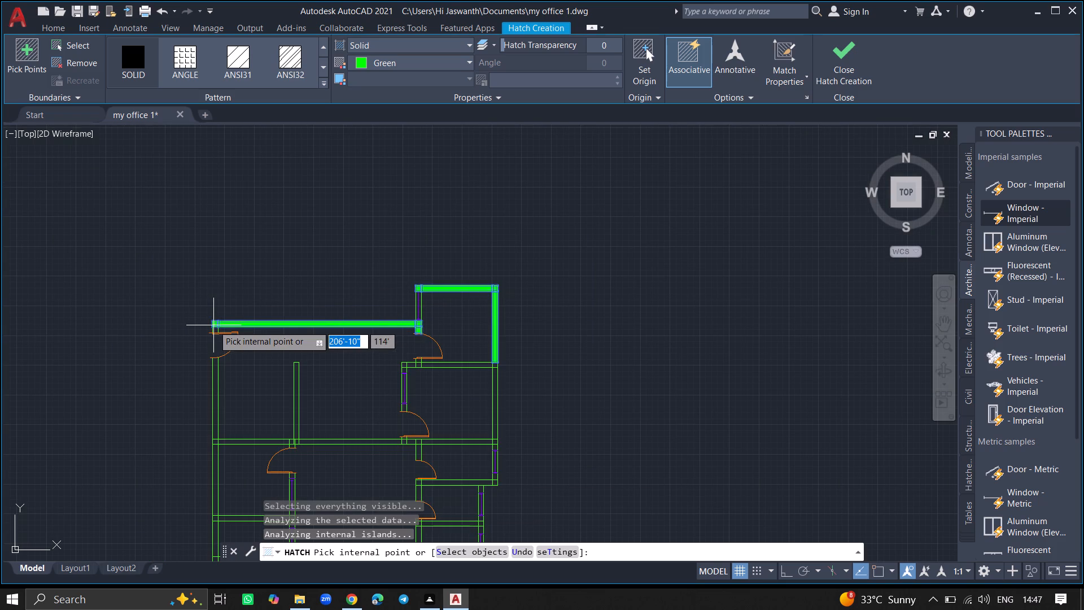
click(215, 329)
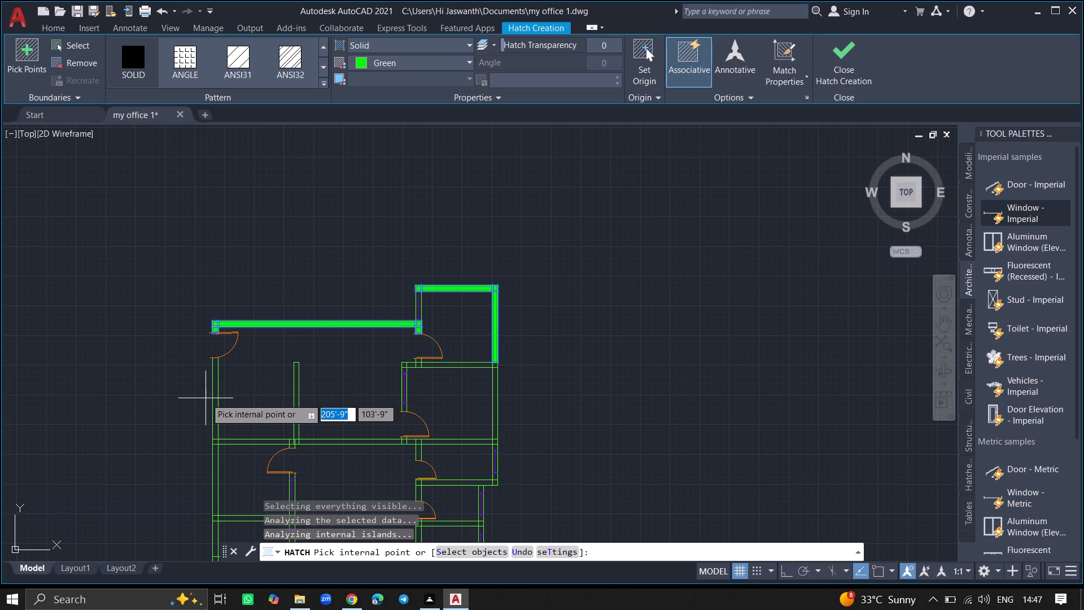
click(216, 398)
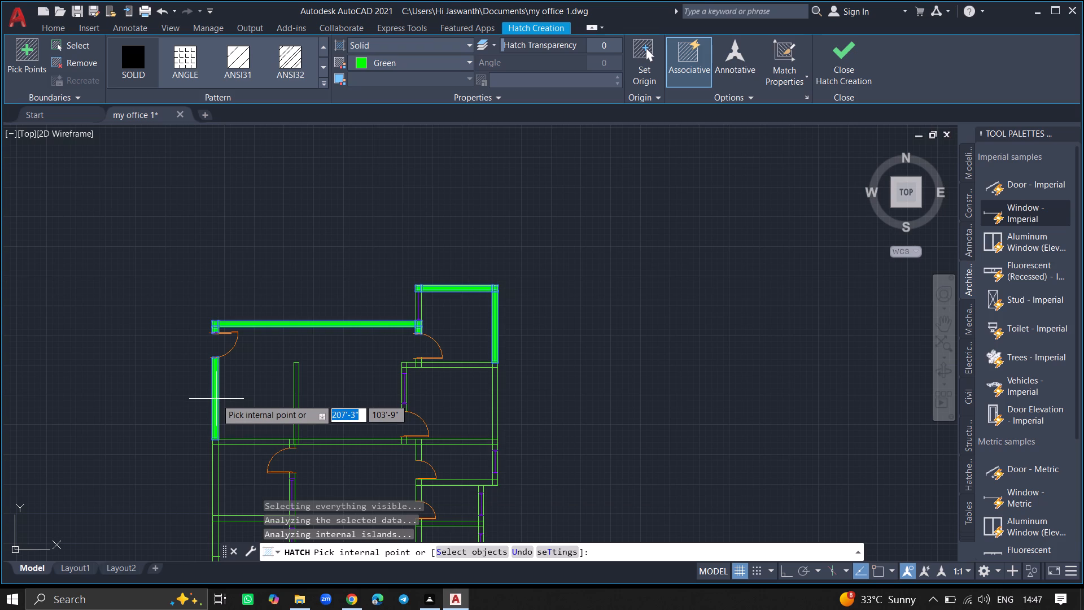
click(215, 443)
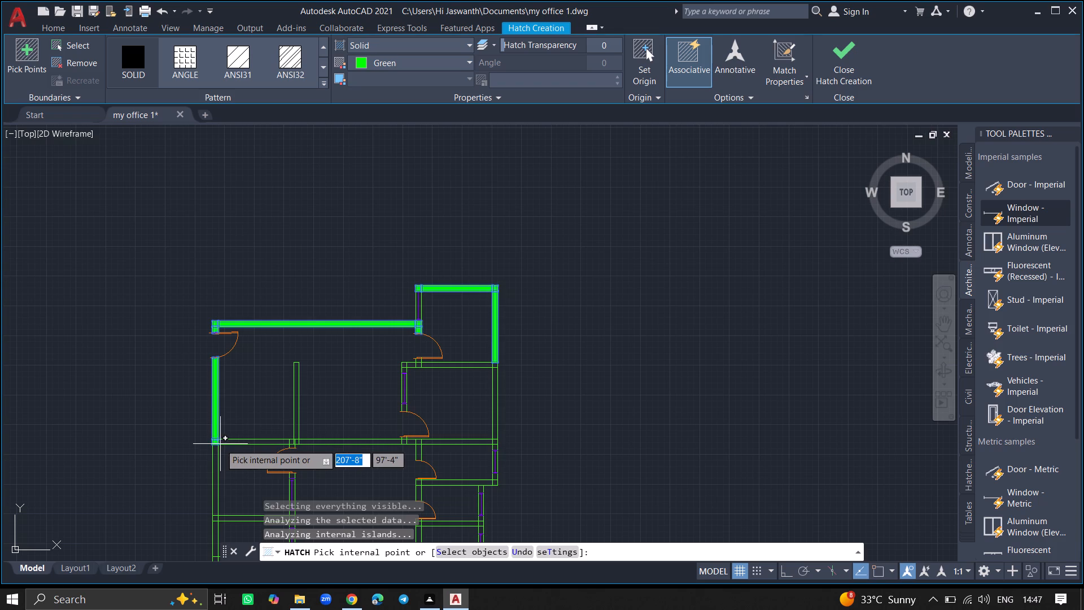
Hatch the large room's bottom wall from the outer left wall to the interior partition, including the junction pieces and door stub below.
click(221, 441)
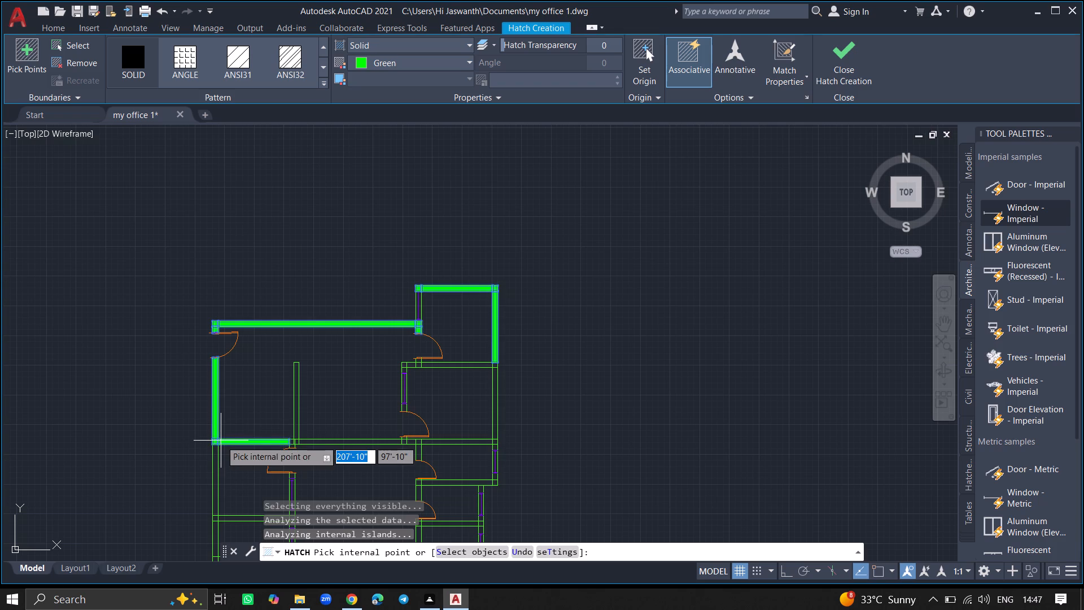
ctrl+scroll(298, 443, up, 6)
click(298, 443)
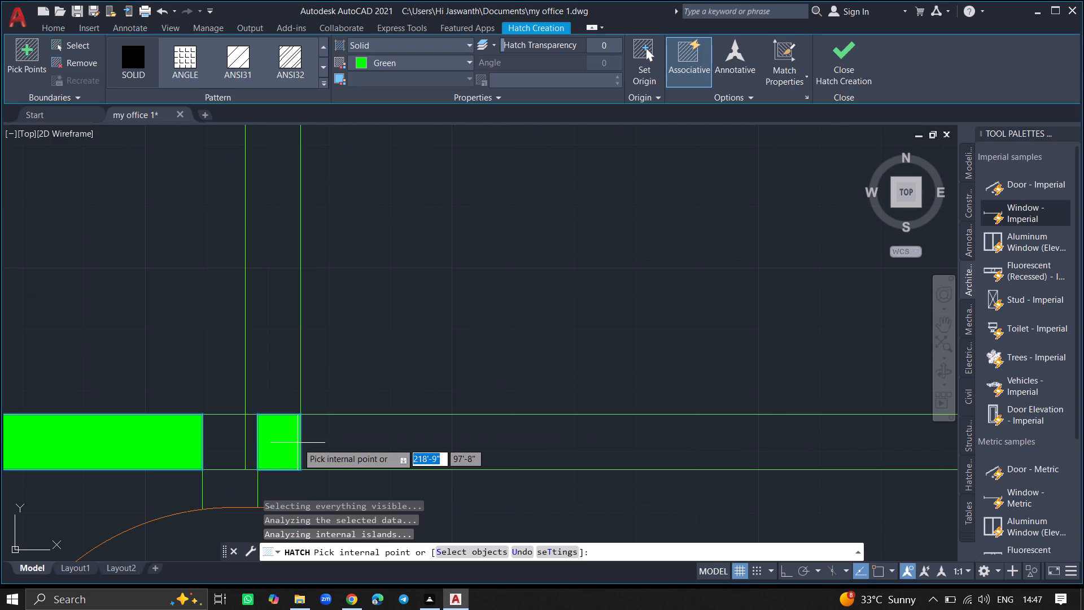
click(252, 443)
click(233, 443)
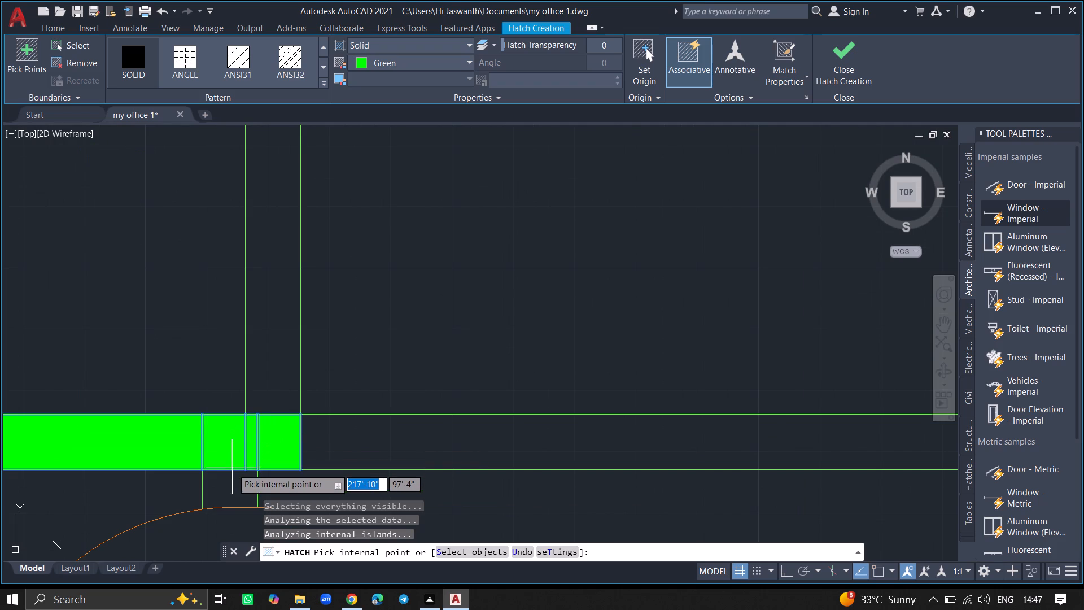
click(228, 481)
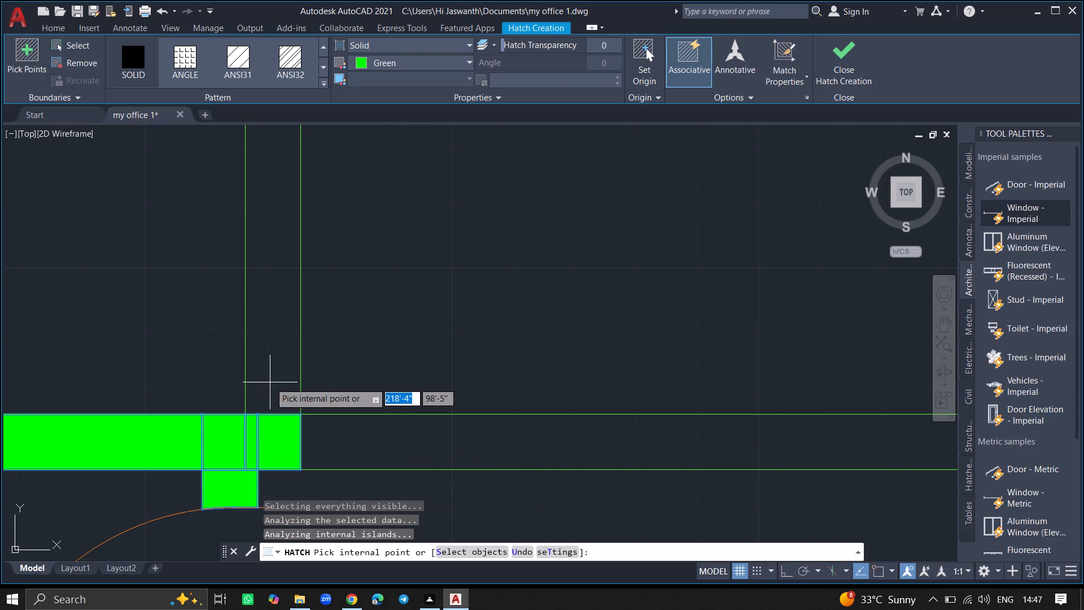
Hatch the freestanding interior partition and the horizontal wall segment running right from its base to the inner room's window wall.
click(270, 382)
ctrl+scroll(270, 382, down, 2)
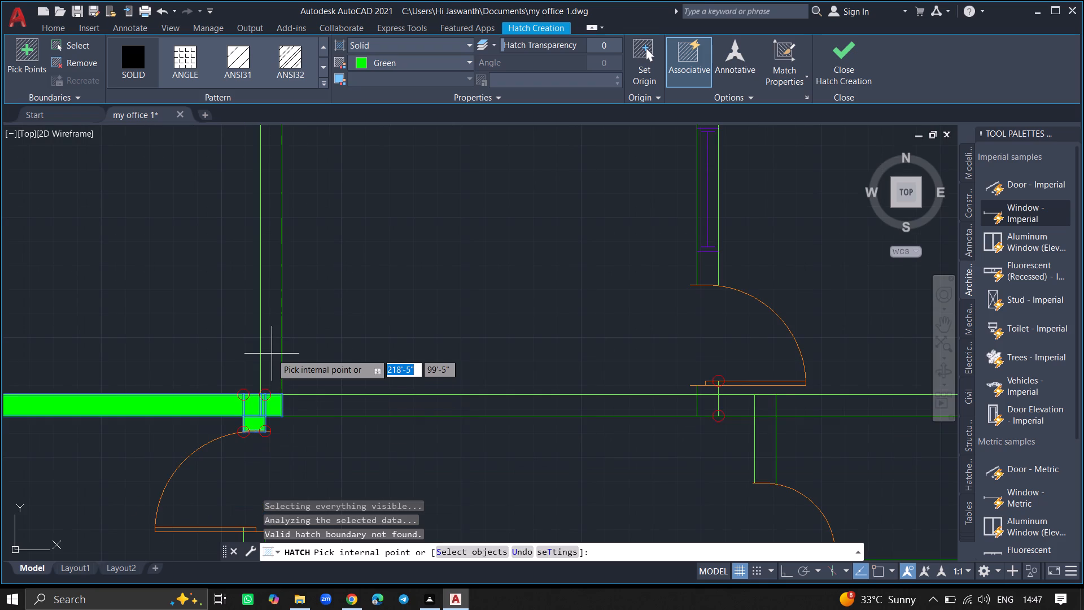
click(272, 353)
ctrl+scroll(272, 353, down, 2)
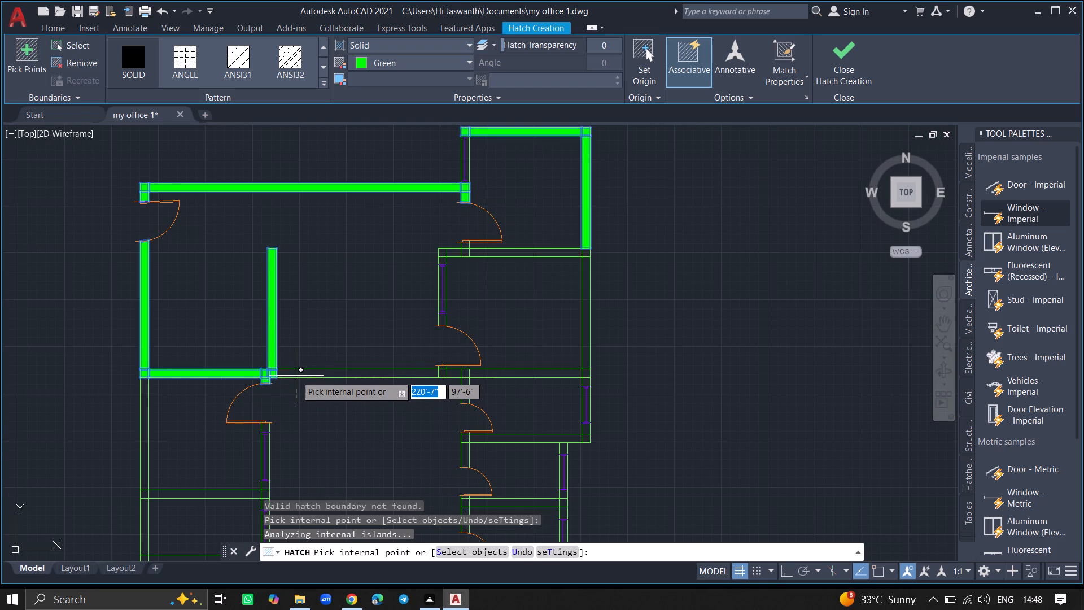
ctrl+scroll(305, 375, up, 4)
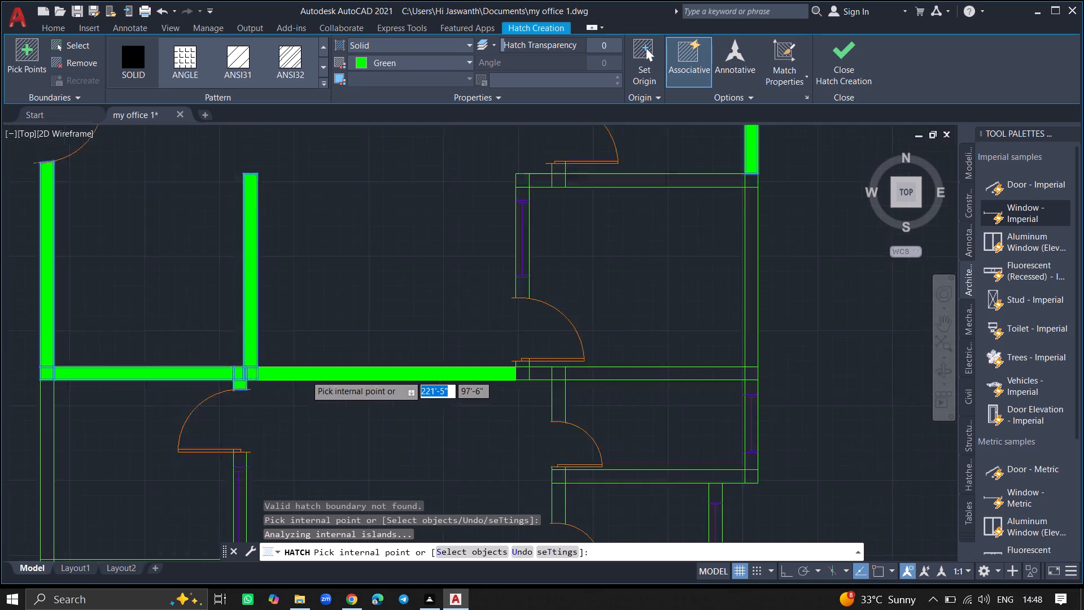
ctrl+scroll(305, 375, up, 1)
click(305, 375)
ctrl+scroll(305, 375, down, 3)
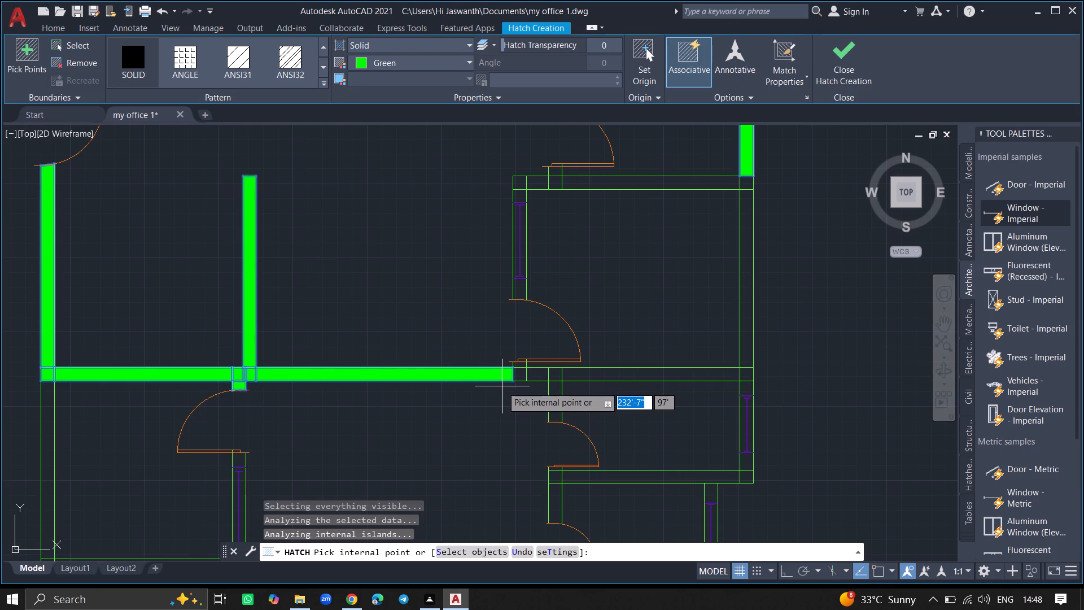
Hatch the inner room's bottom wall from its window wall to the outer right wall, including the junction squares along it.
click(515, 376)
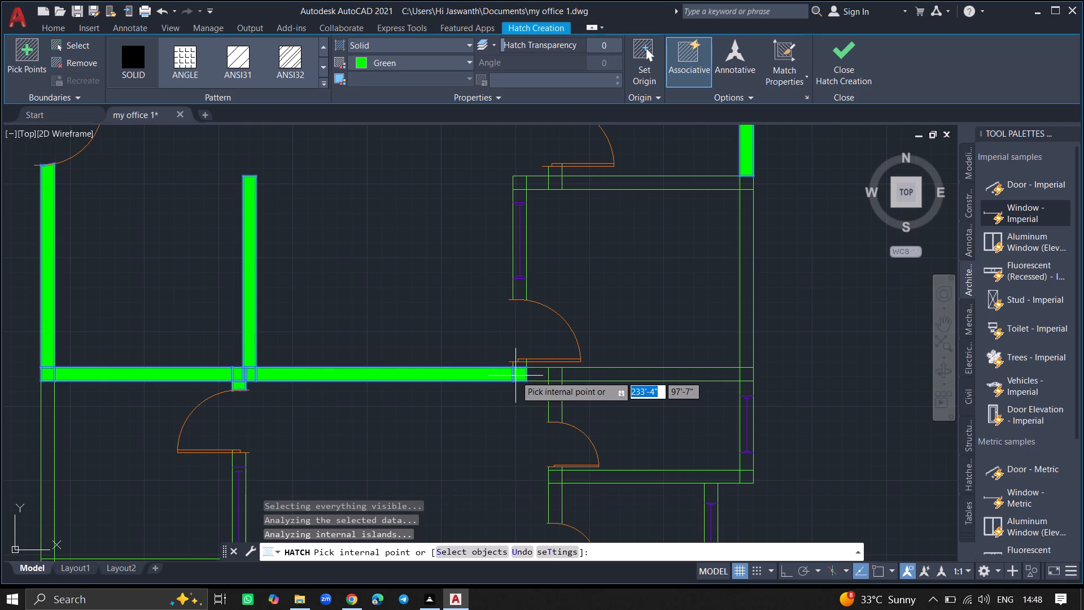
click(549, 376)
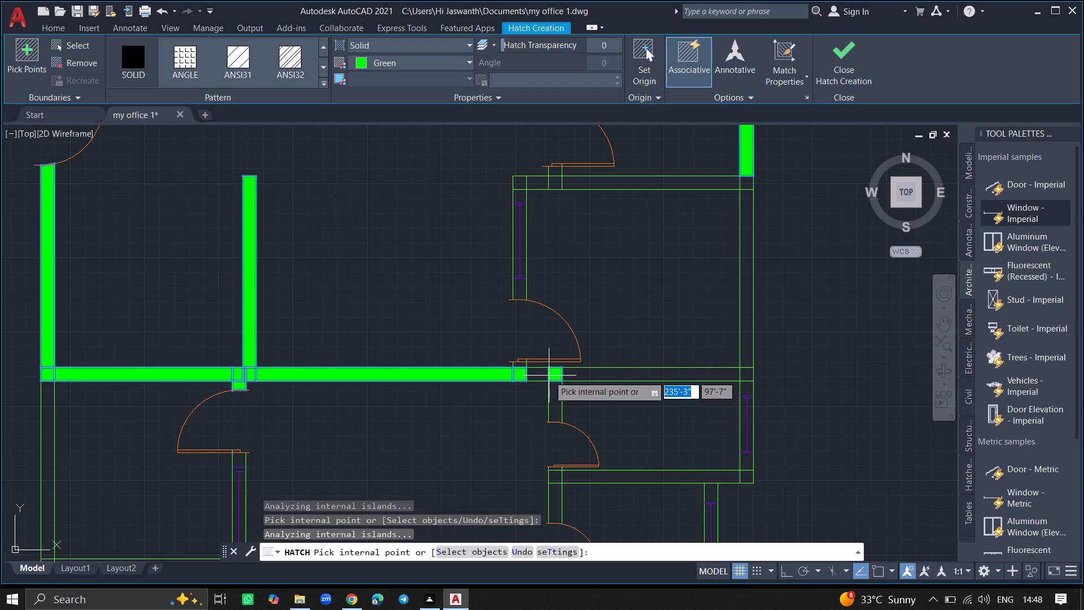
click(539, 376)
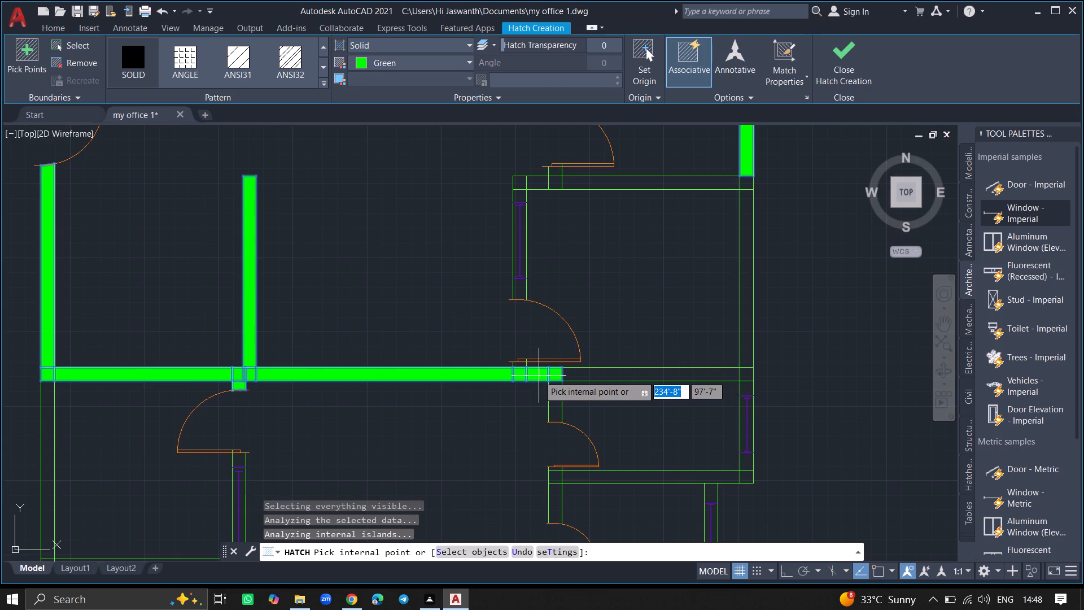
click(595, 376)
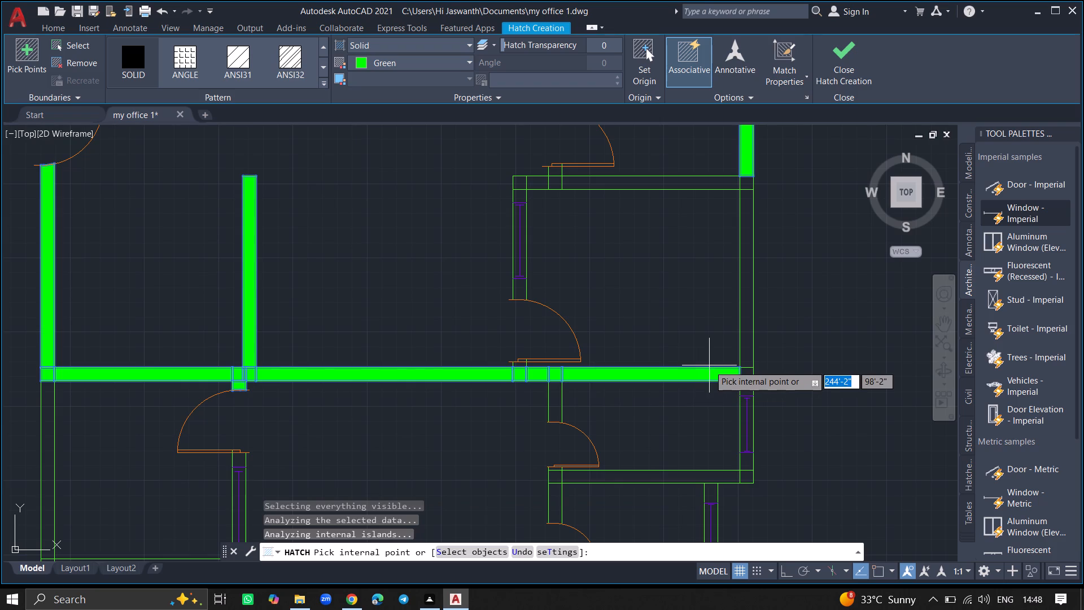
click(748, 372)
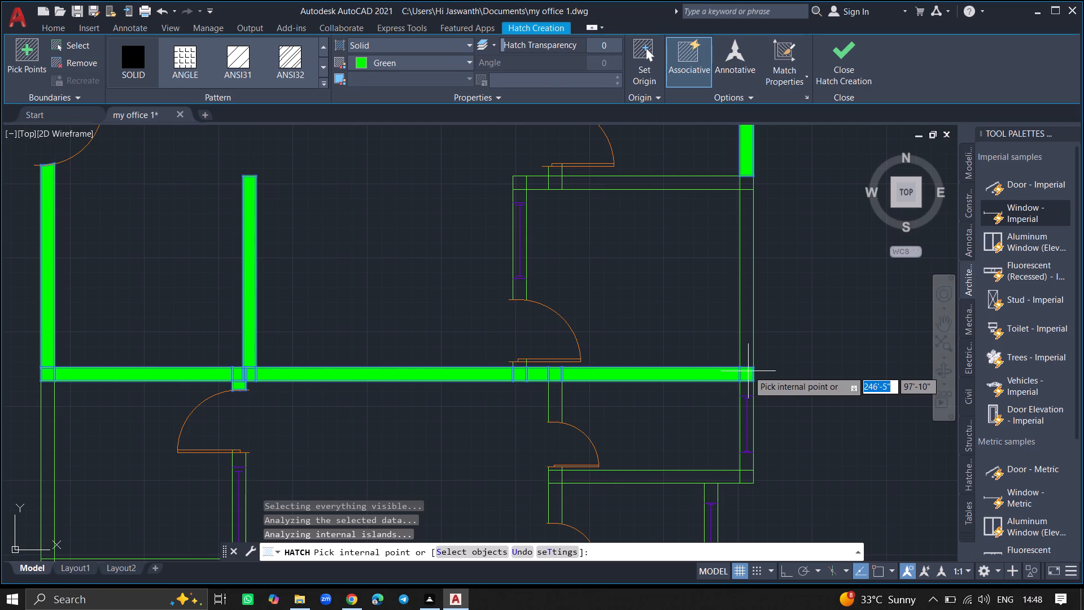
Hatch the inner room's outer right wall, its top wall with junctions and door stub, and the left wall piece between window and door.
click(748, 353)
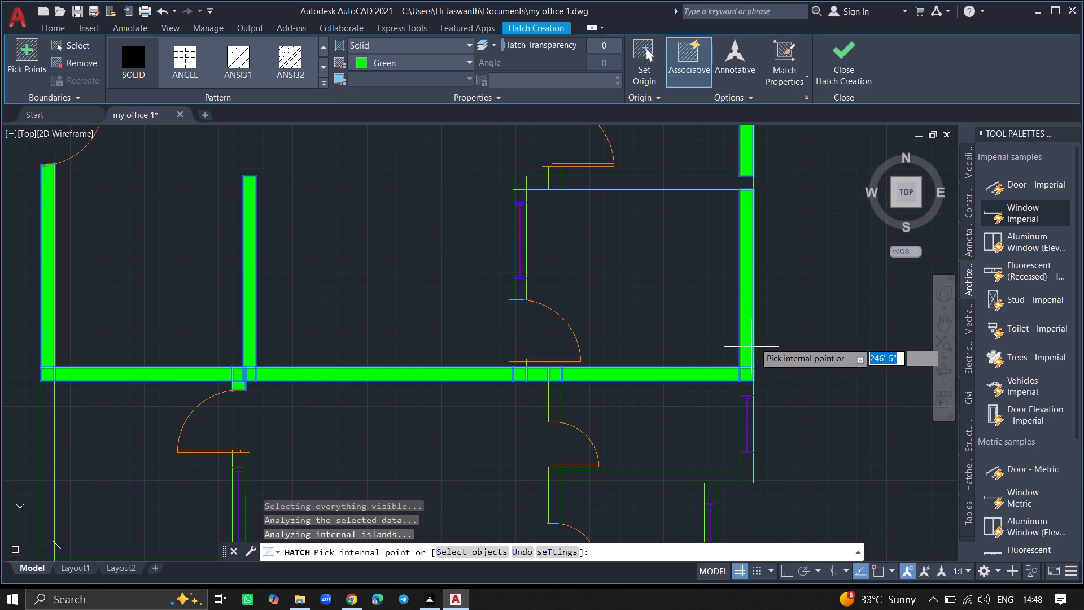
click(748, 180)
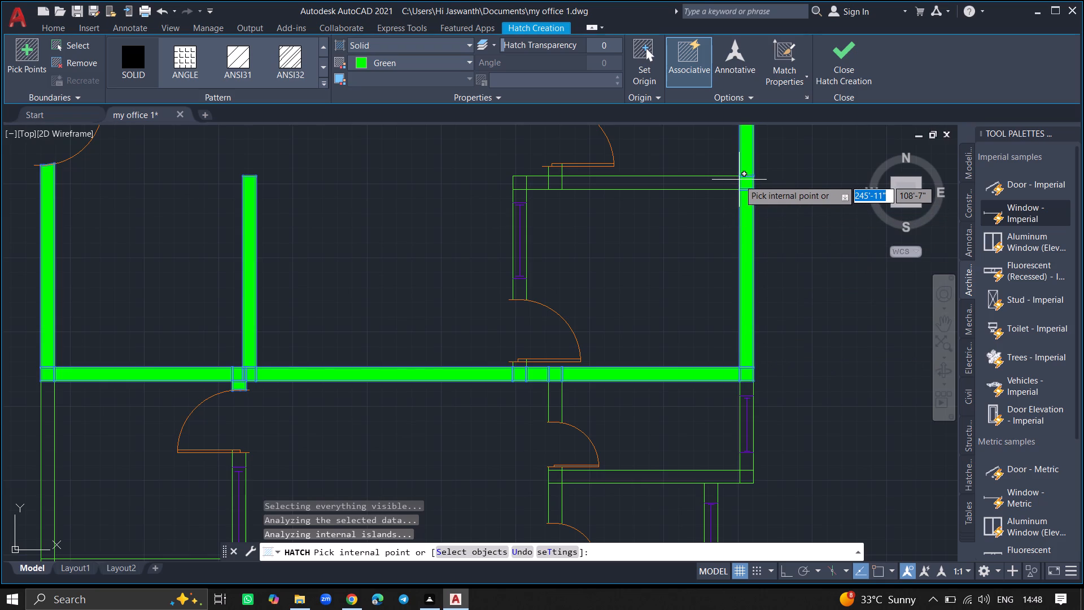
click(728, 180)
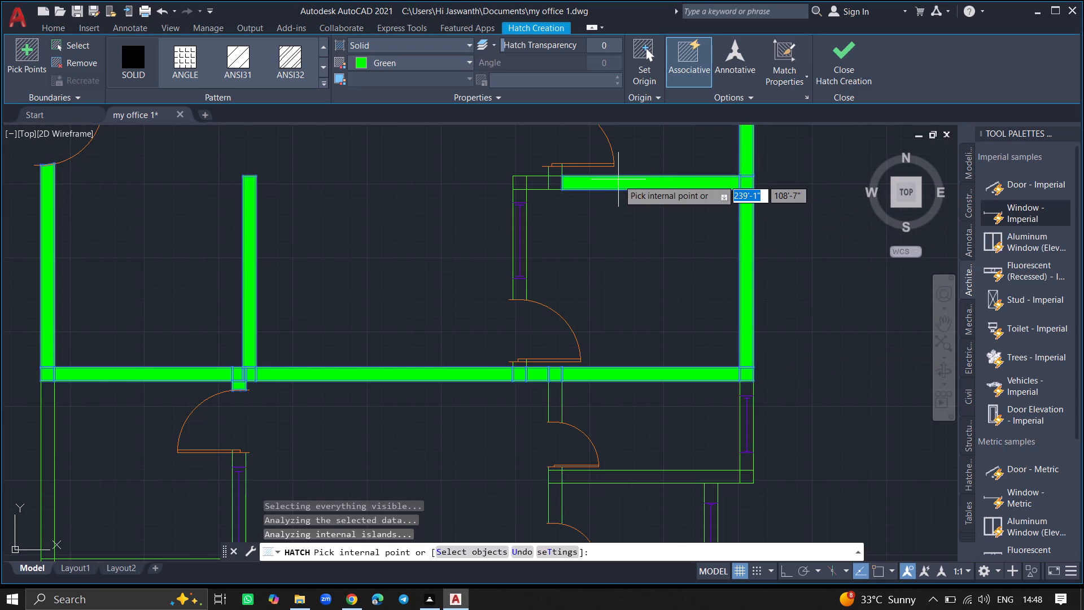
click(536, 179)
click(556, 184)
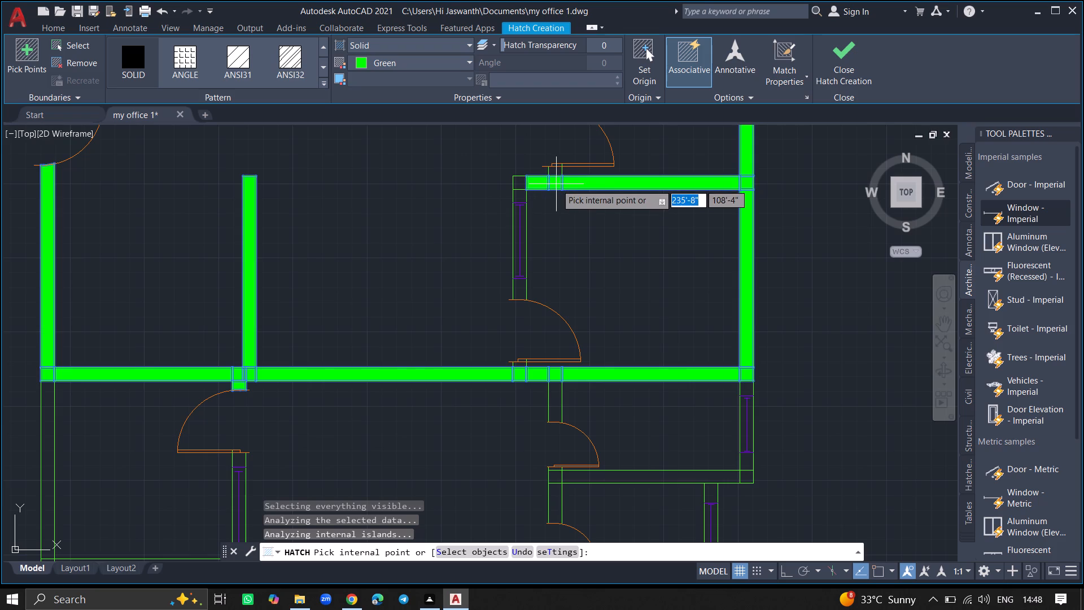
click(555, 171)
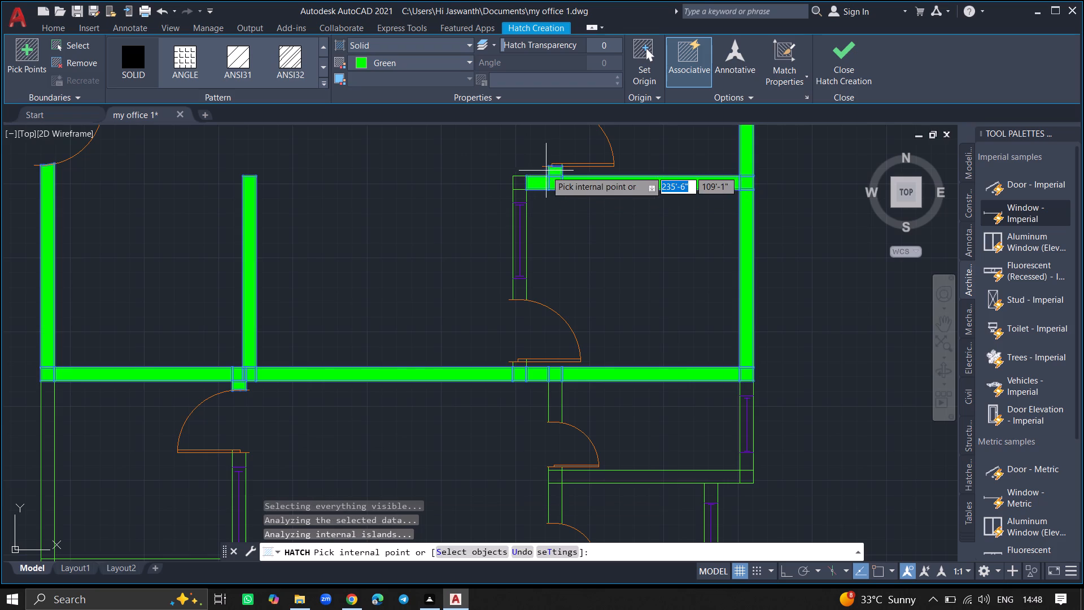
click(524, 185)
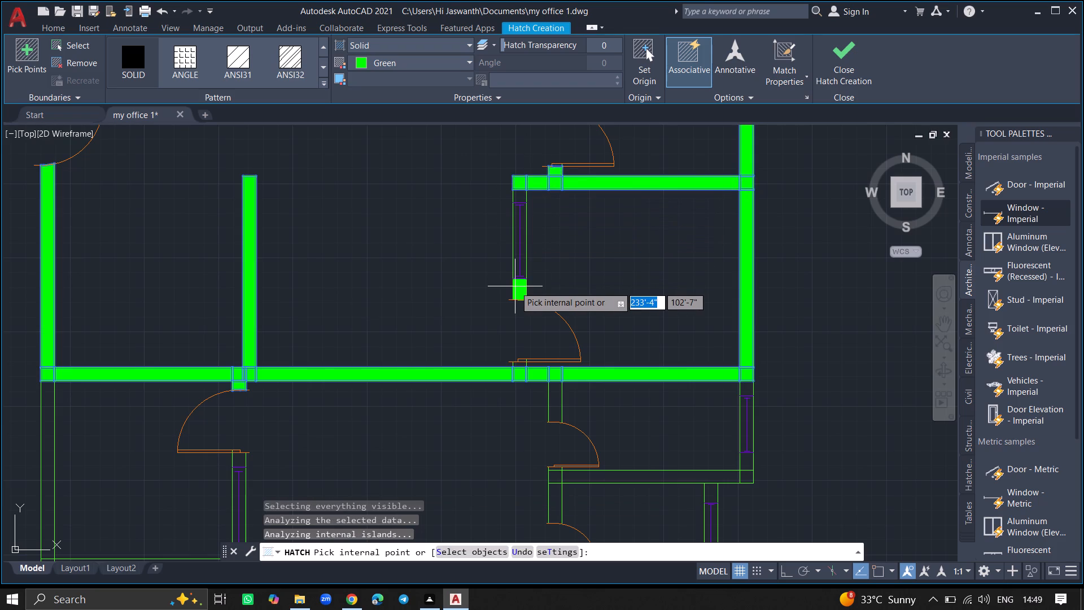
ctrl+scroll(515, 286, up, 7)
click(515, 286)
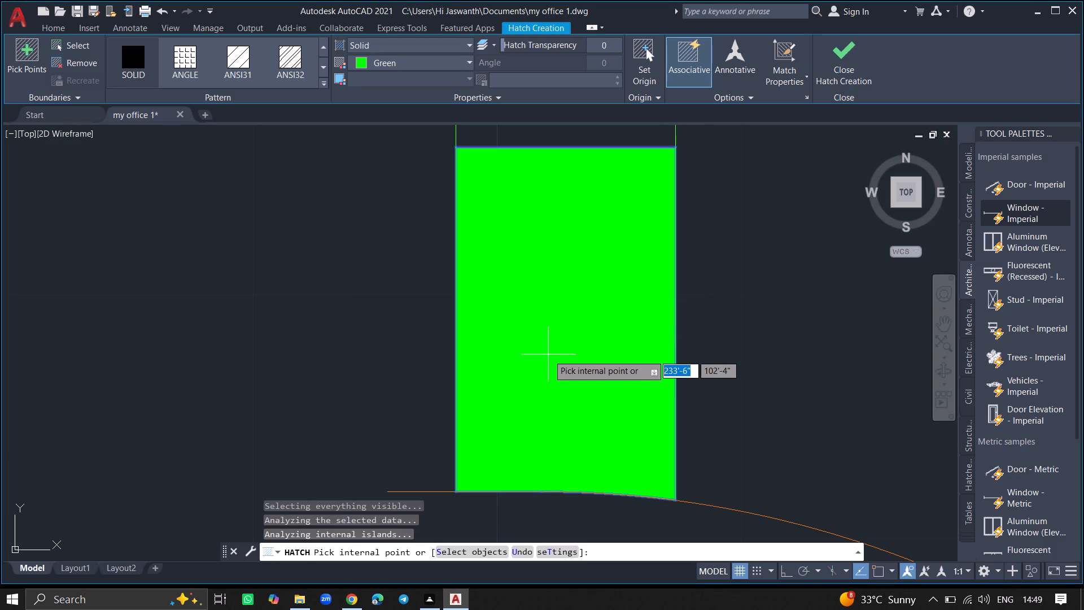
Hatch the first small room below: the left wall above its door, the outer wall below its window, and the bottom wall with both corners.
ctrl+scroll(549, 355, down, 10)
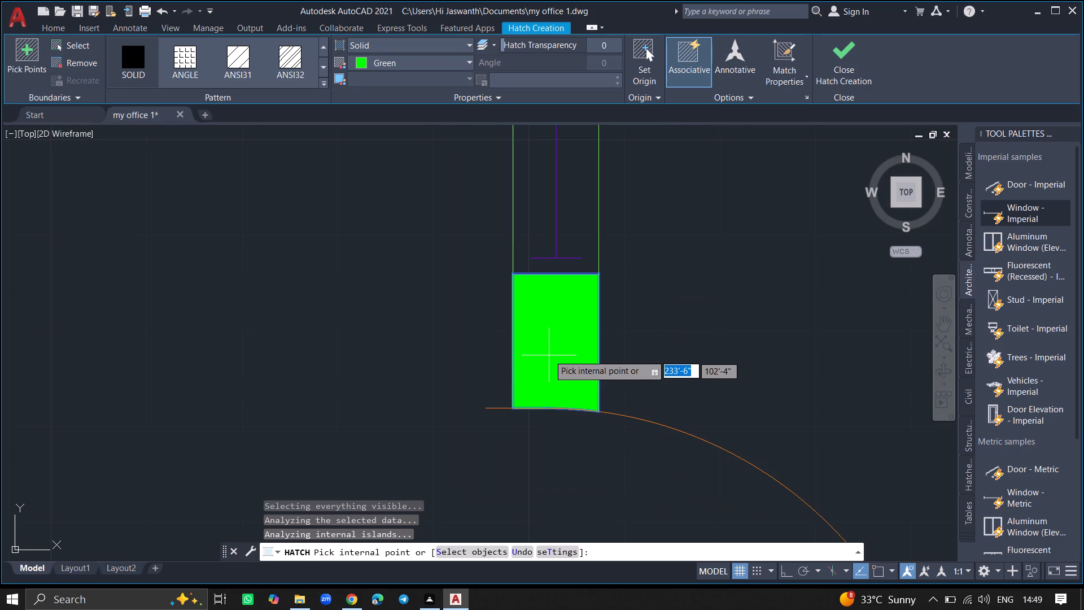
ctrl+scroll(475, 345, down, 9)
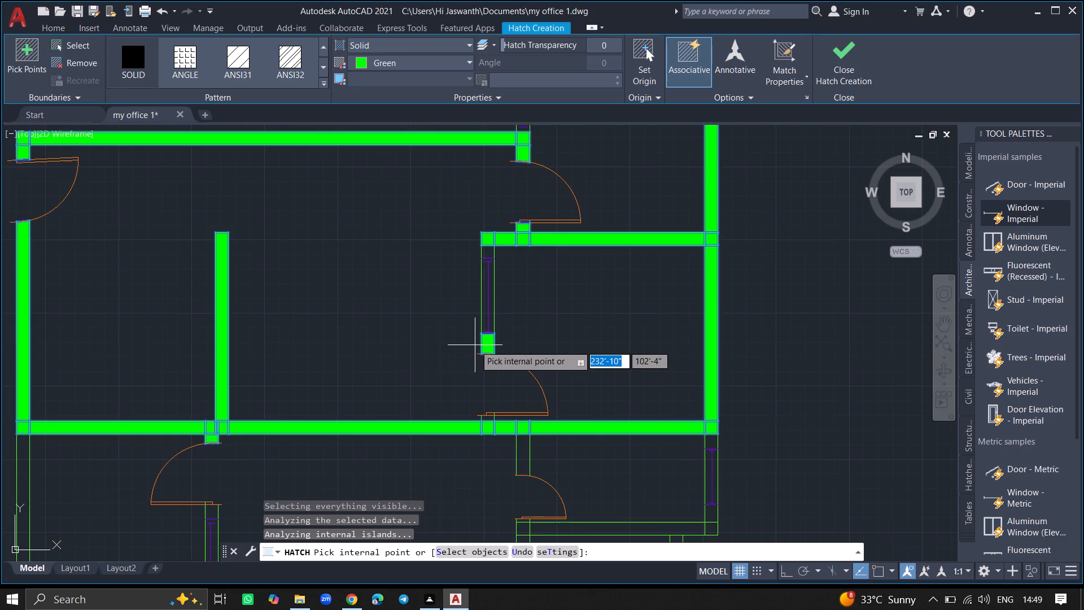
click(526, 456)
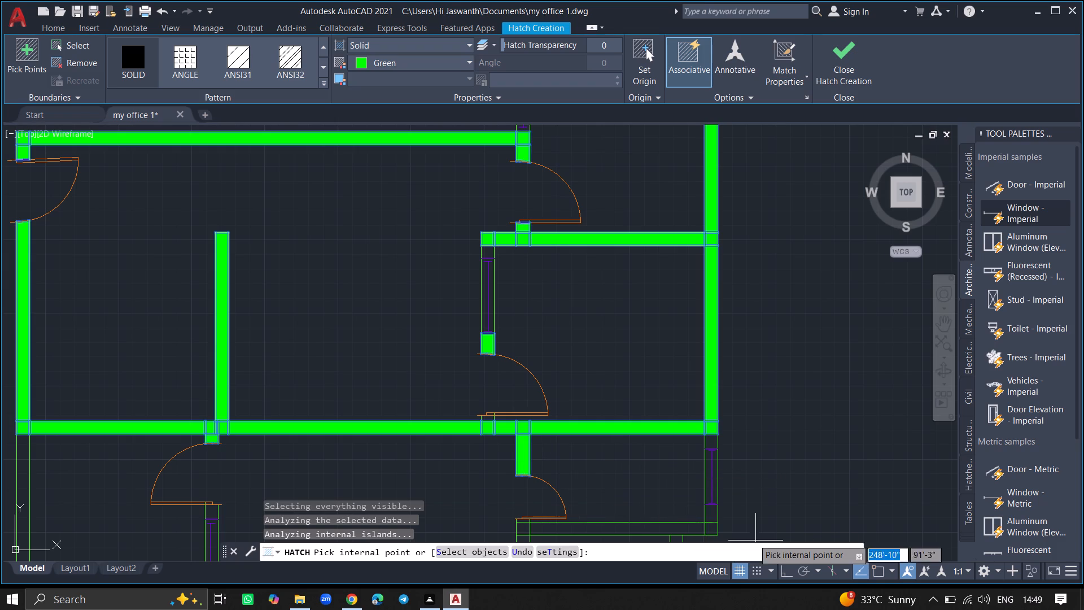
click(710, 531)
ctrl+scroll(710, 531, up, 6)
double_click(698, 380)
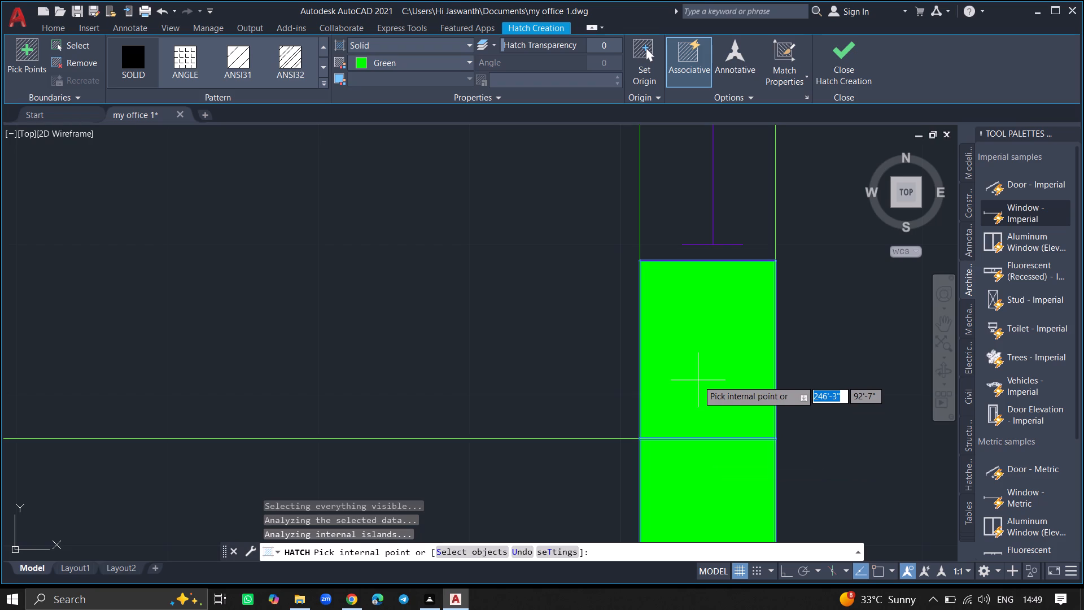
ctrl+scroll(624, 385, down, 3)
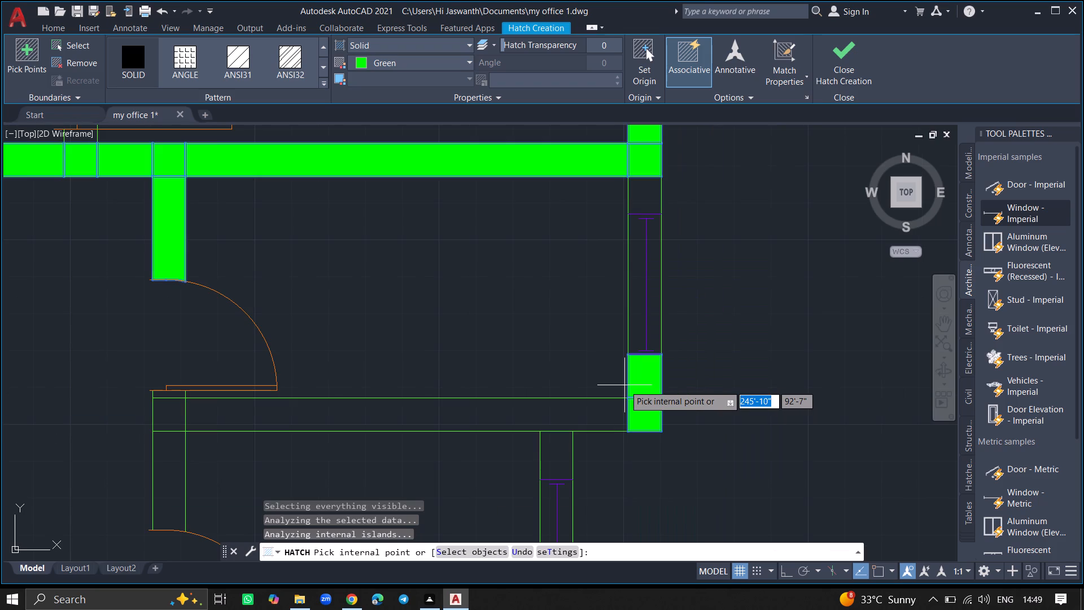
click(603, 406)
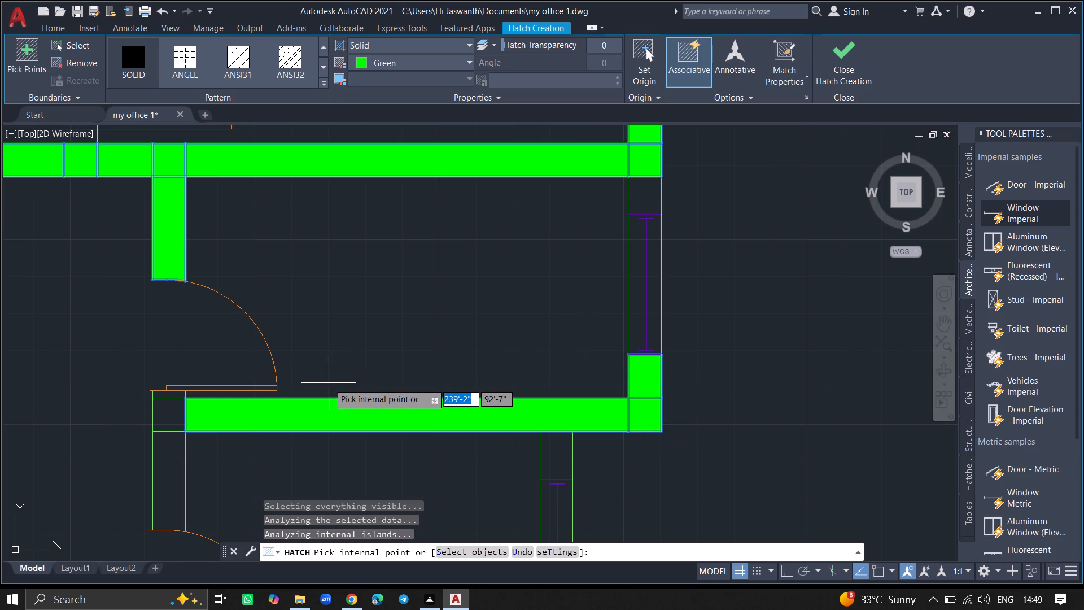
click(173, 411)
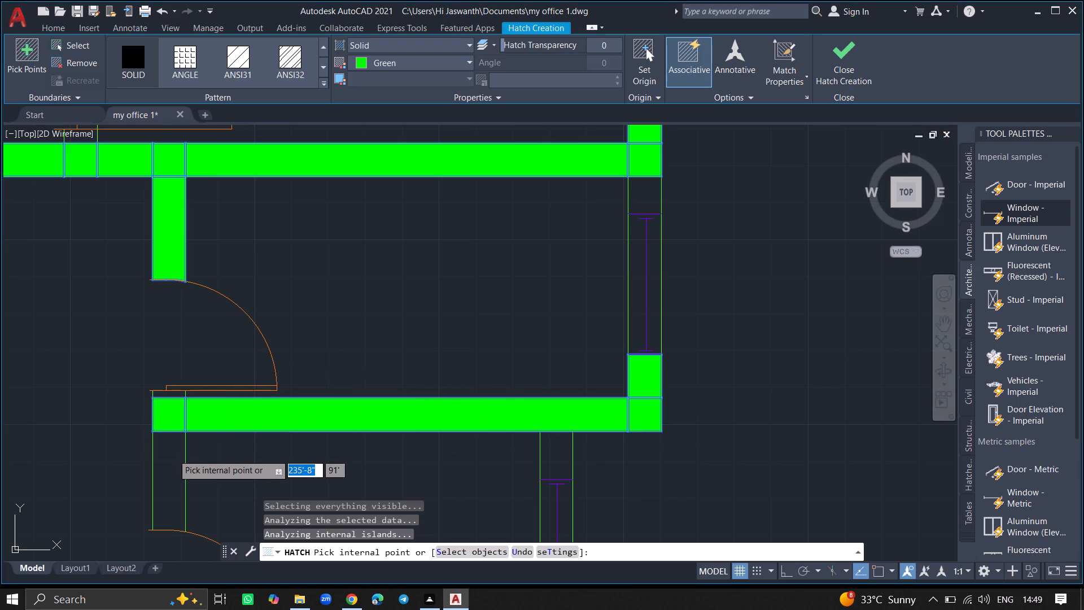
Hatch the second small room's left wall above its door, the right wall pieces around its window, the bottom wall and the door stub.
click(173, 454)
ctrl+scroll(255, 409, down, 1)
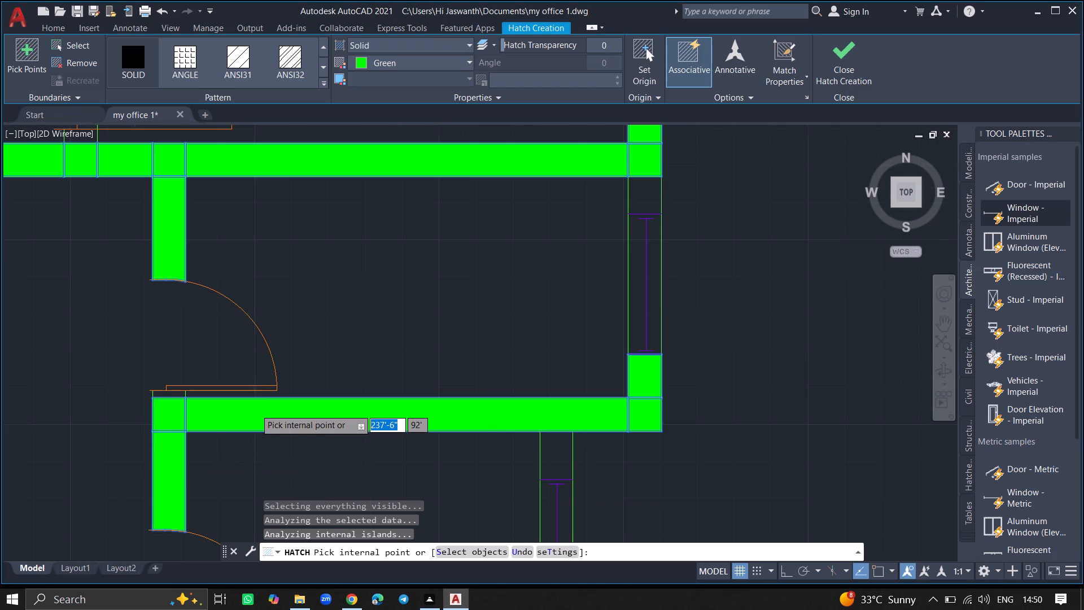
ctrl+scroll(255, 409, down, 2)
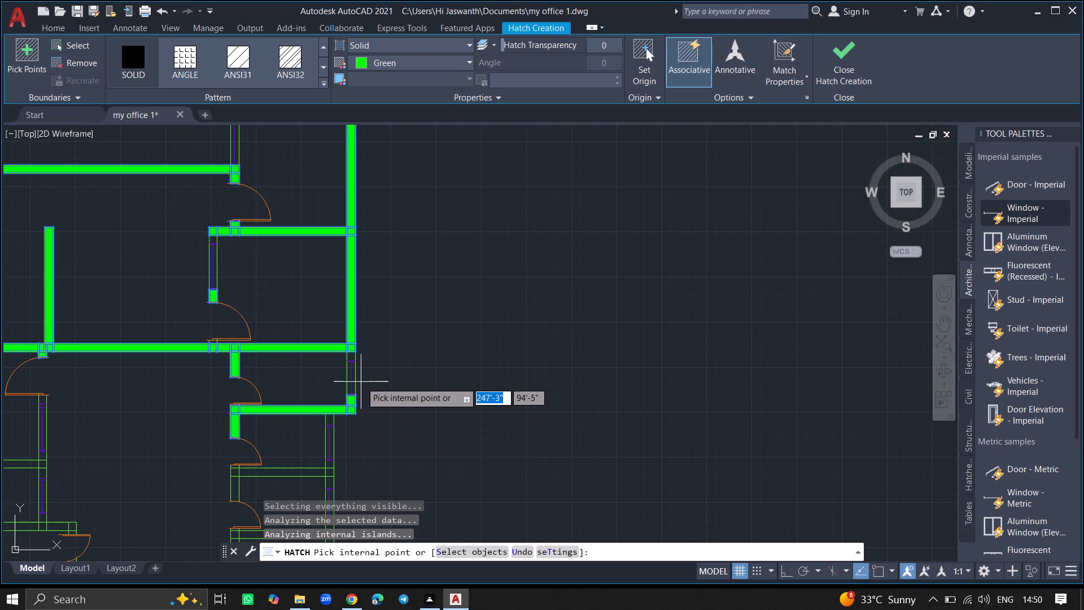
ctrl+scroll(318, 451, up, 6)
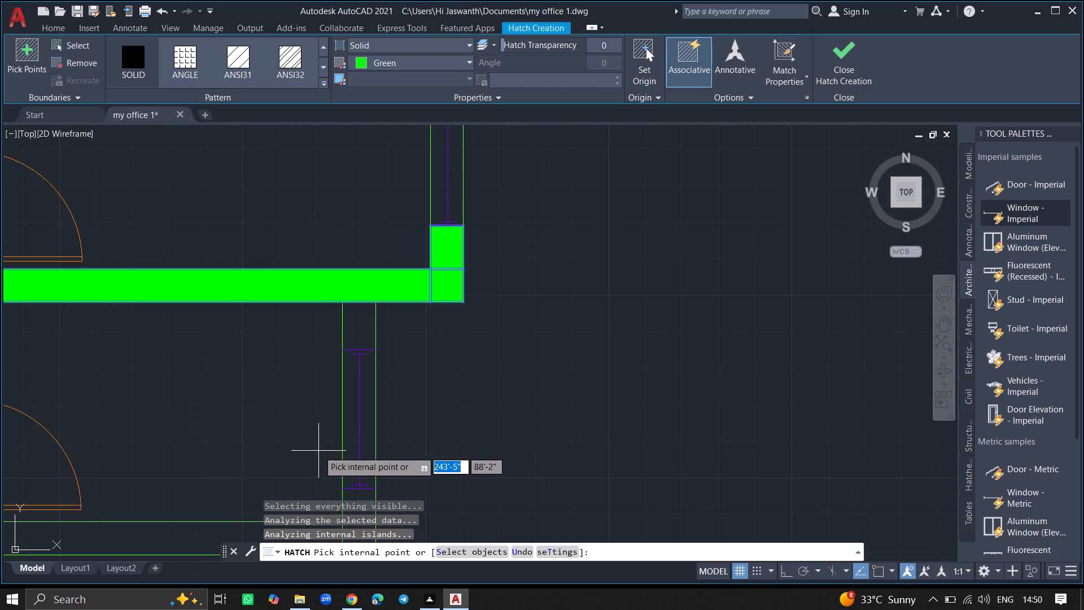
click(365, 335)
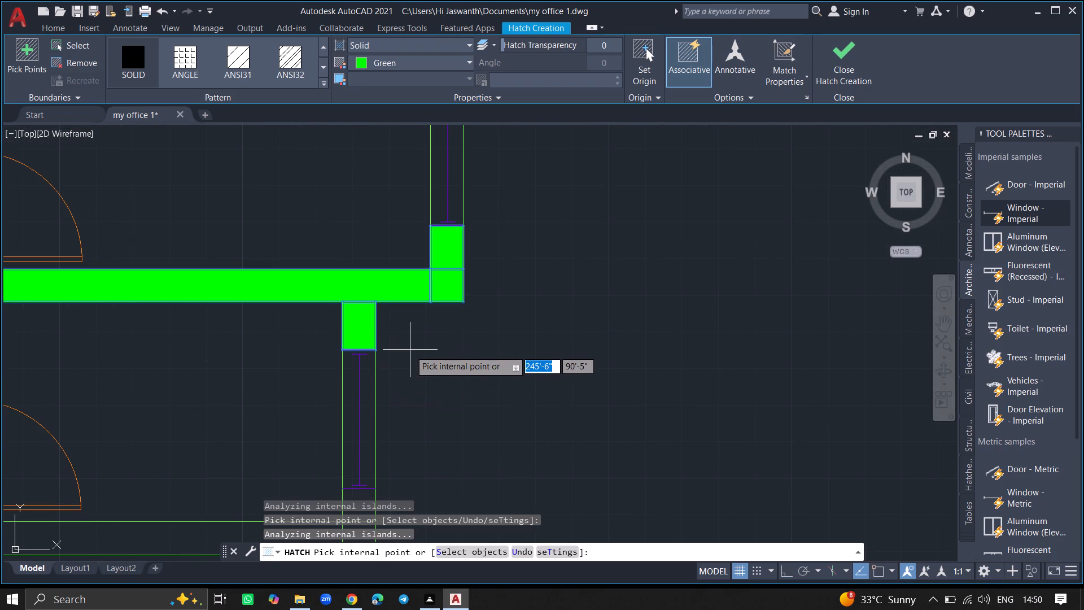
ctrl+scroll(413, 355, down, 2)
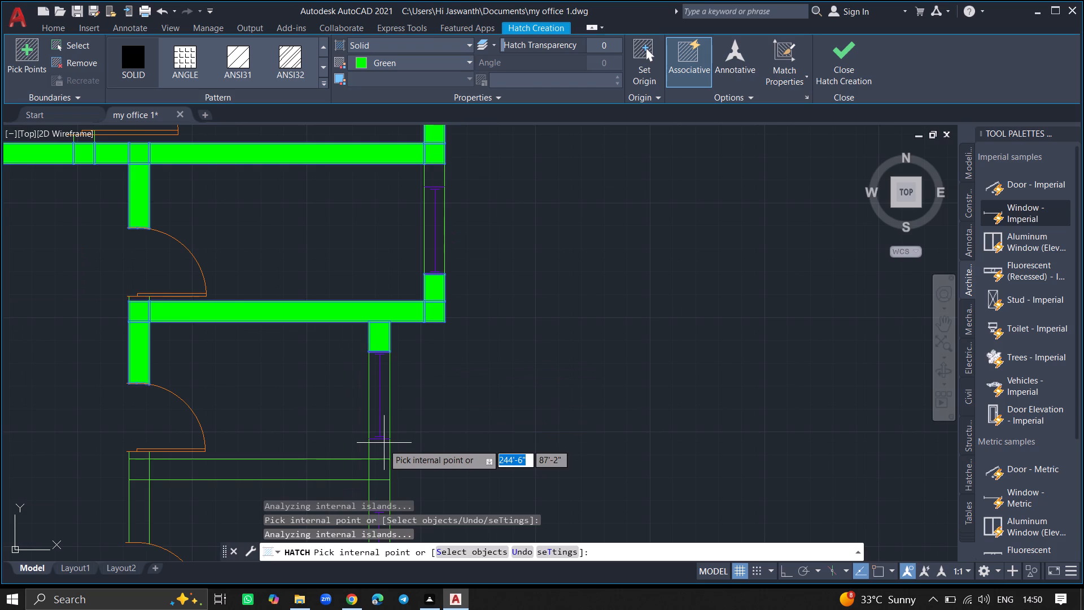
click(382, 447)
click(382, 469)
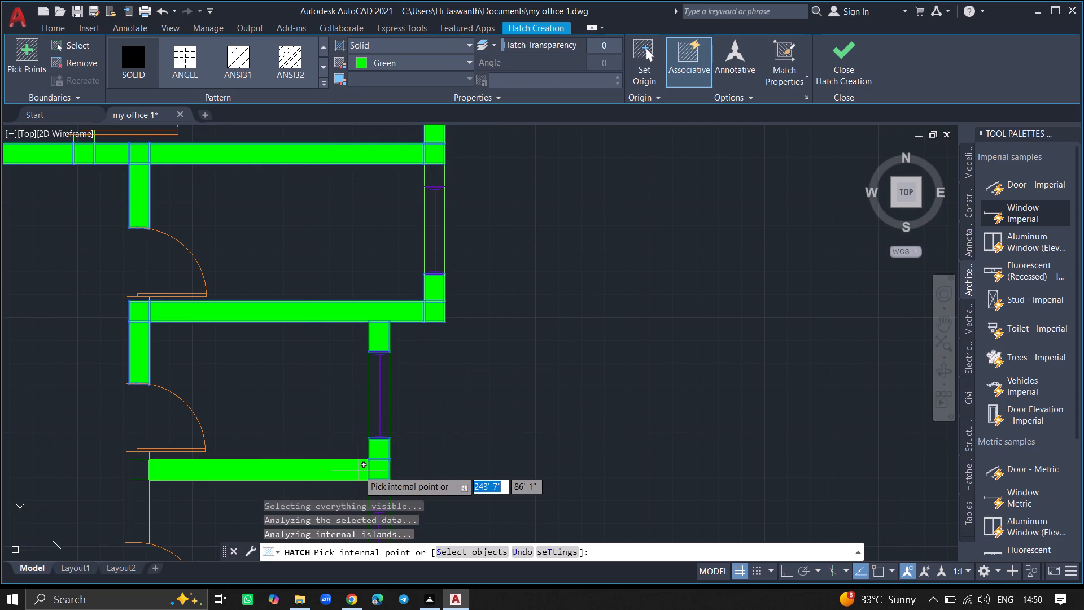
click(273, 466)
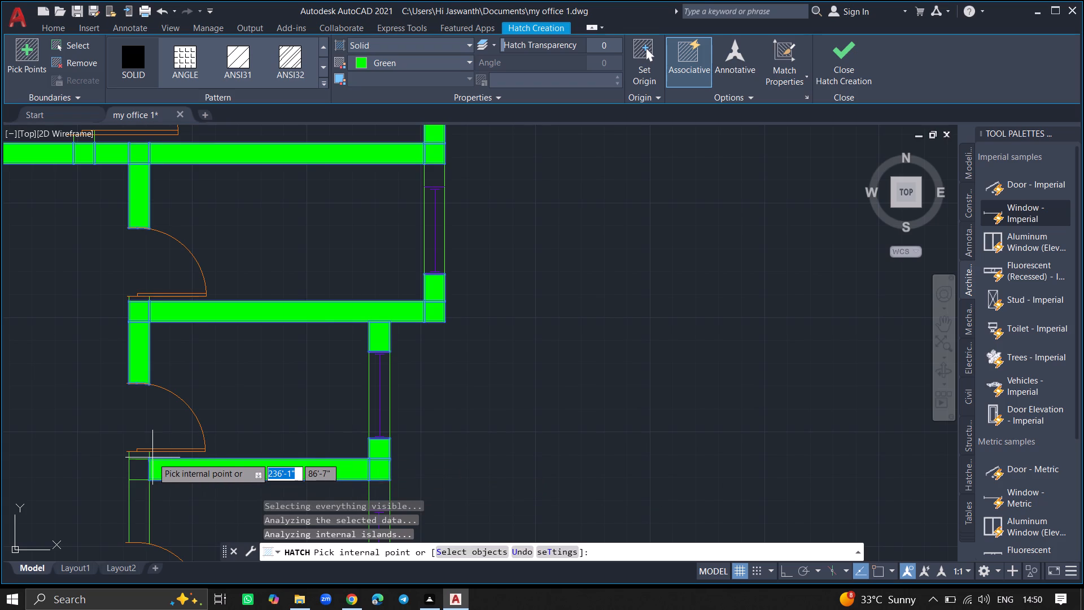
click(145, 465)
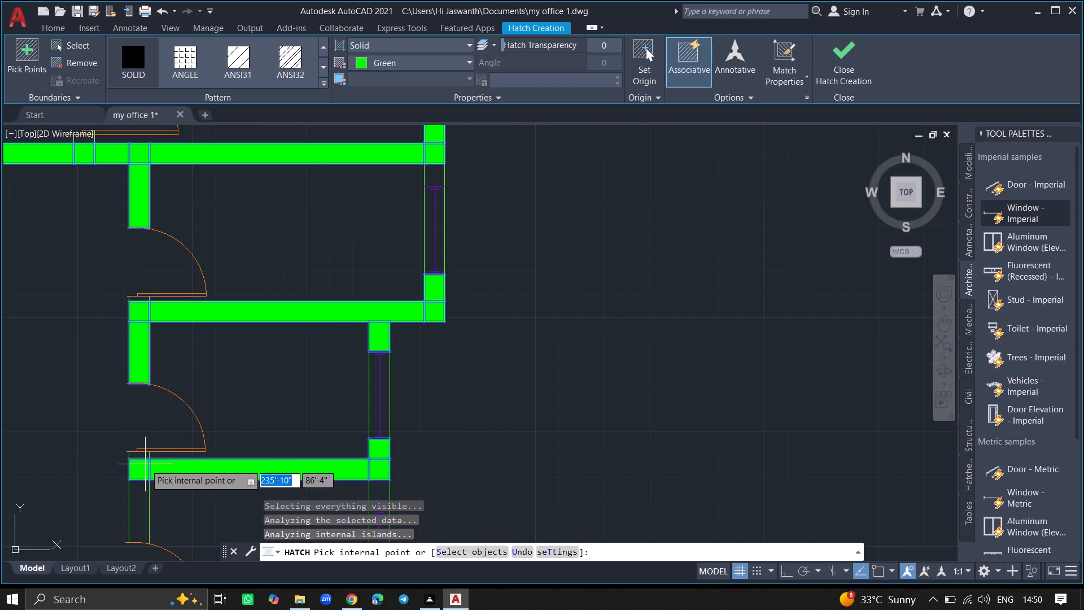
click(142, 456)
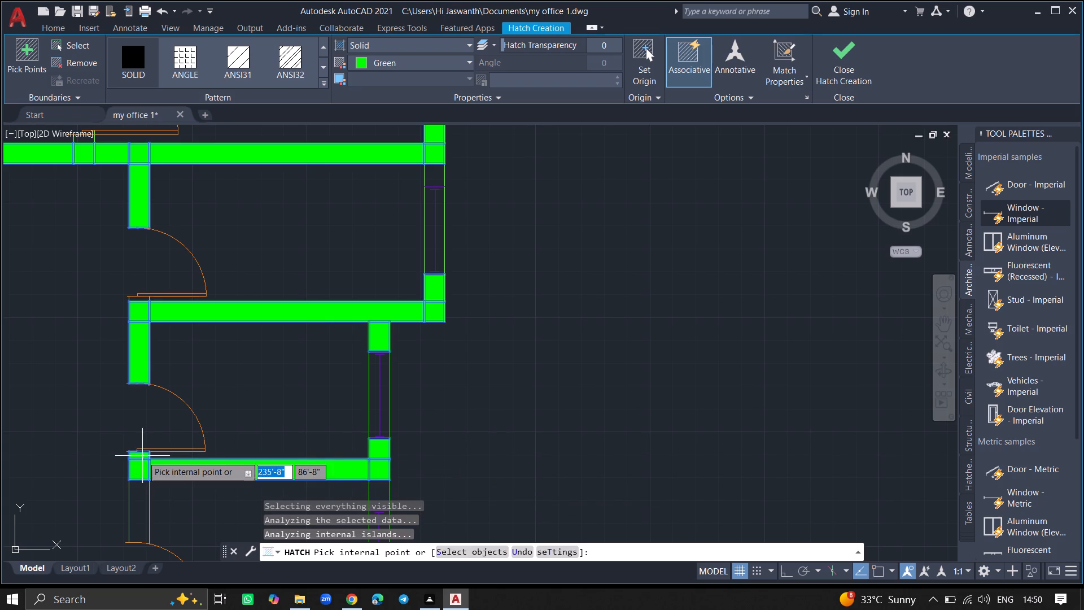
Hatch the short wall stubs just below the first small room's door and the inner room's door.
click(146, 299)
ctrl+scroll(183, 304, down, 3)
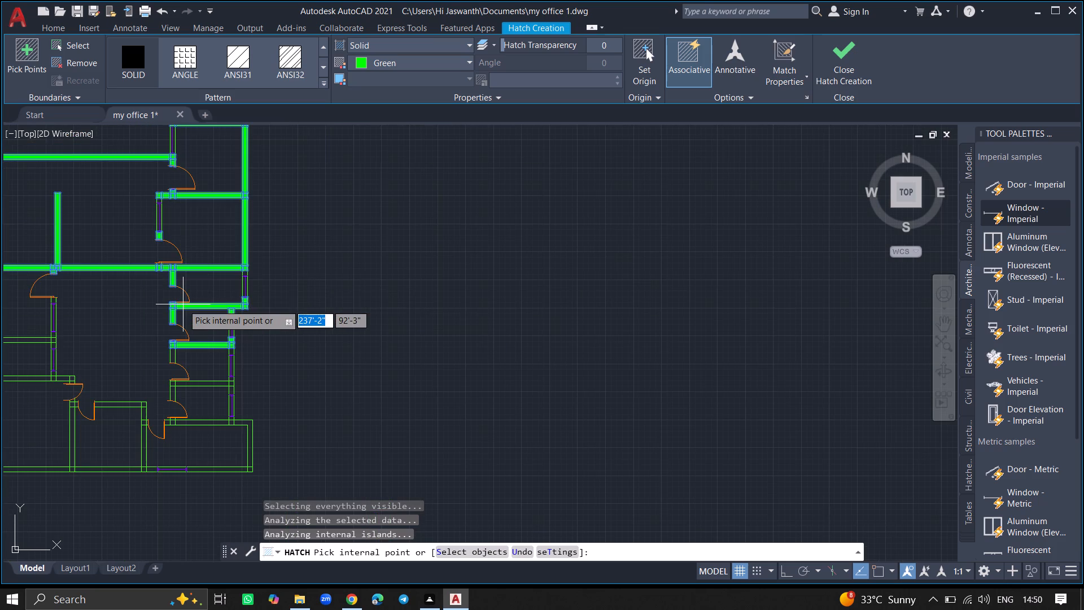
ctrl+scroll(160, 250, up, 6)
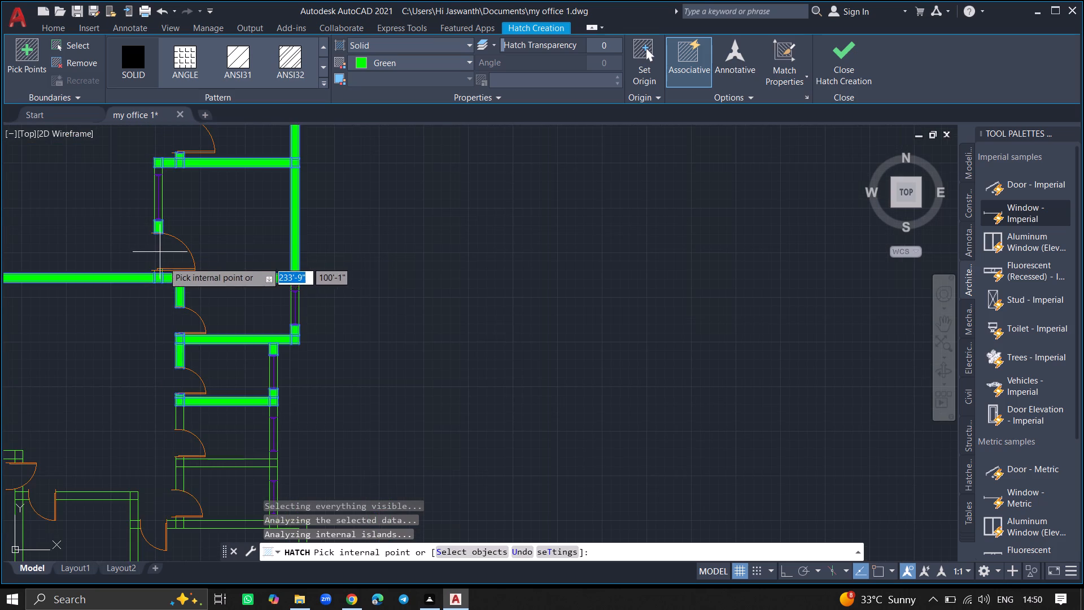
ctrl+scroll(164, 271, up, 11)
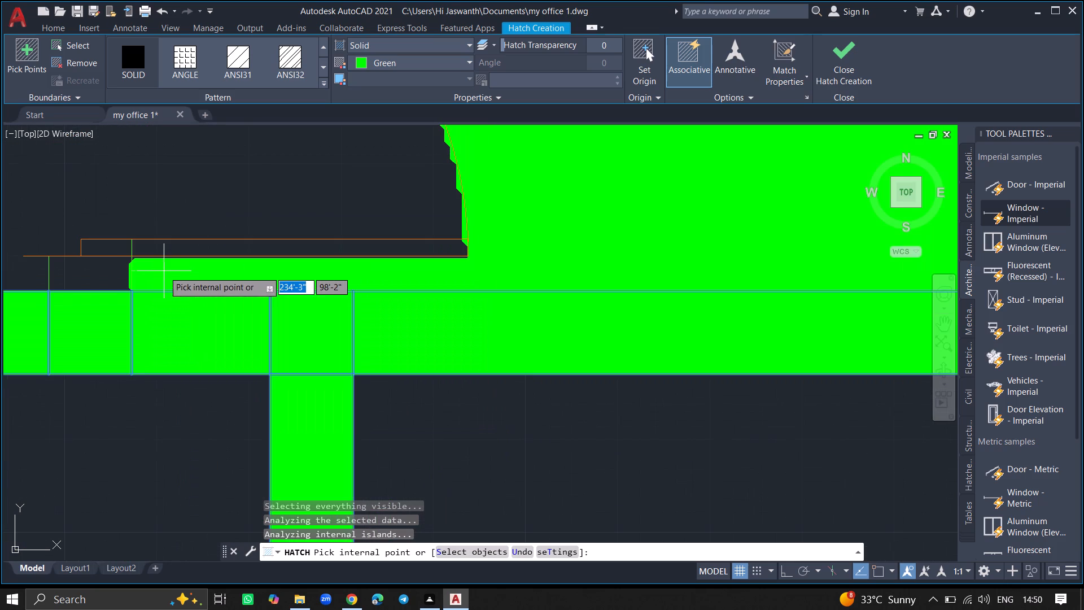
click(110, 273)
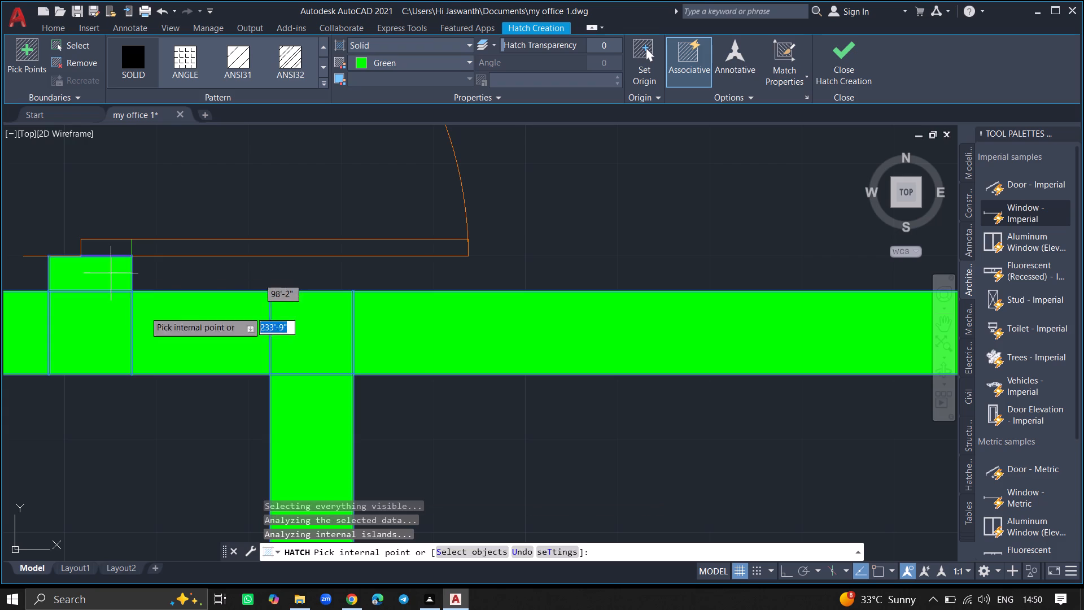
Hatch the third small room's left wall above its door, its bottom wall with left junction and door stub, and the wall piece below that junction.
ctrl+scroll(161, 340, down, 4)
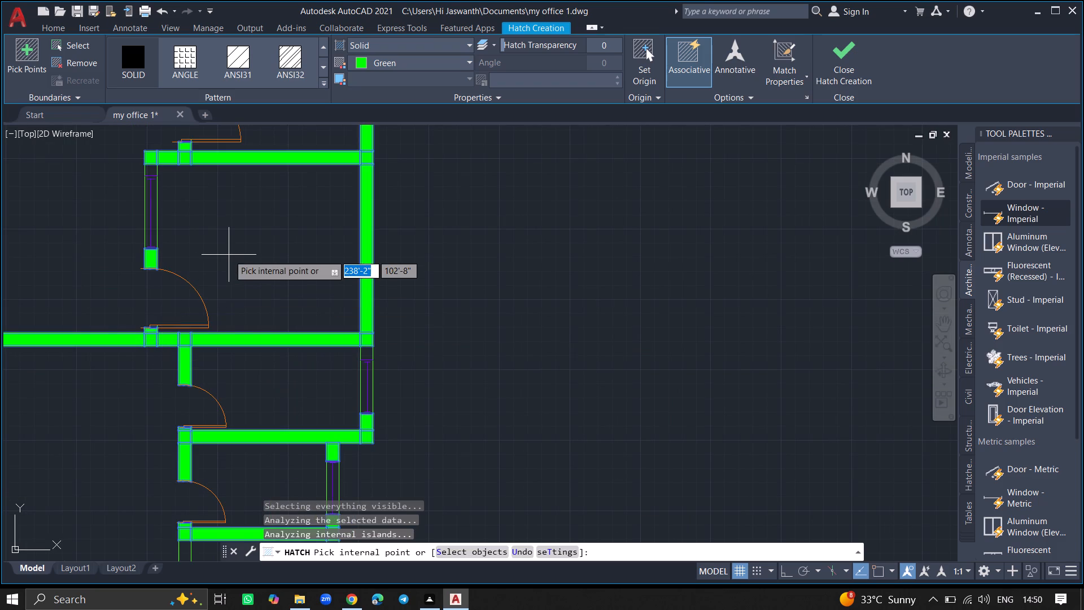
ctrl+scroll(229, 255, down, 1)
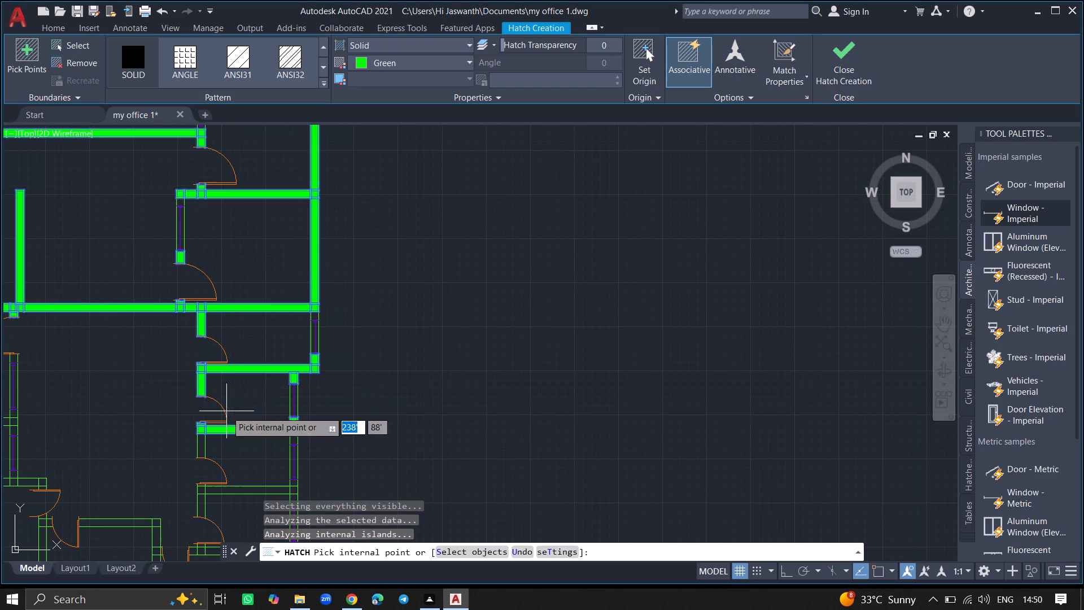
click(201, 439)
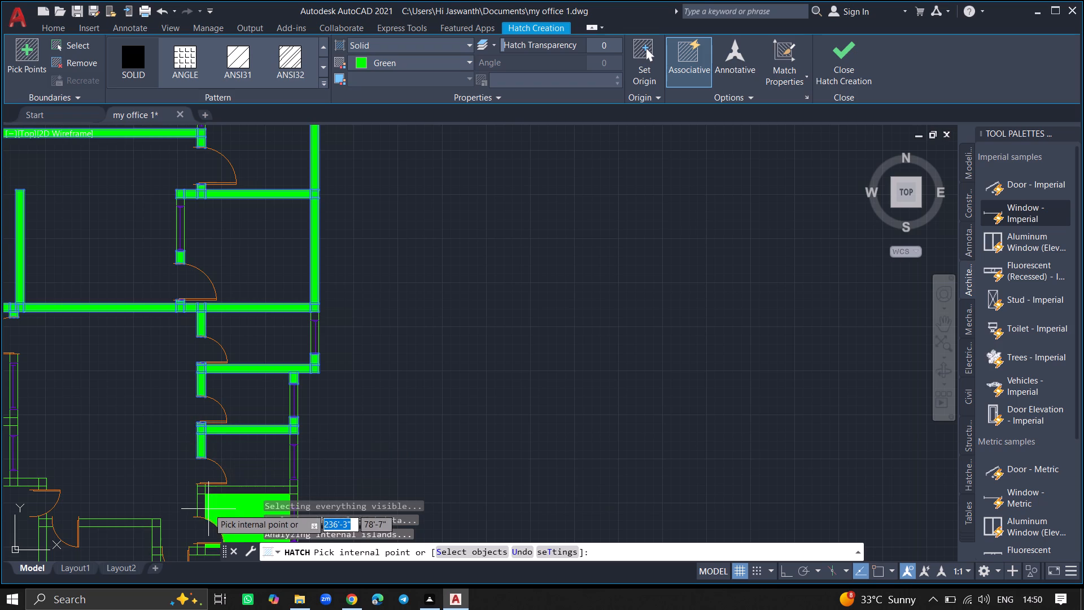
click(203, 506)
ctrl+scroll(203, 506, up, 5)
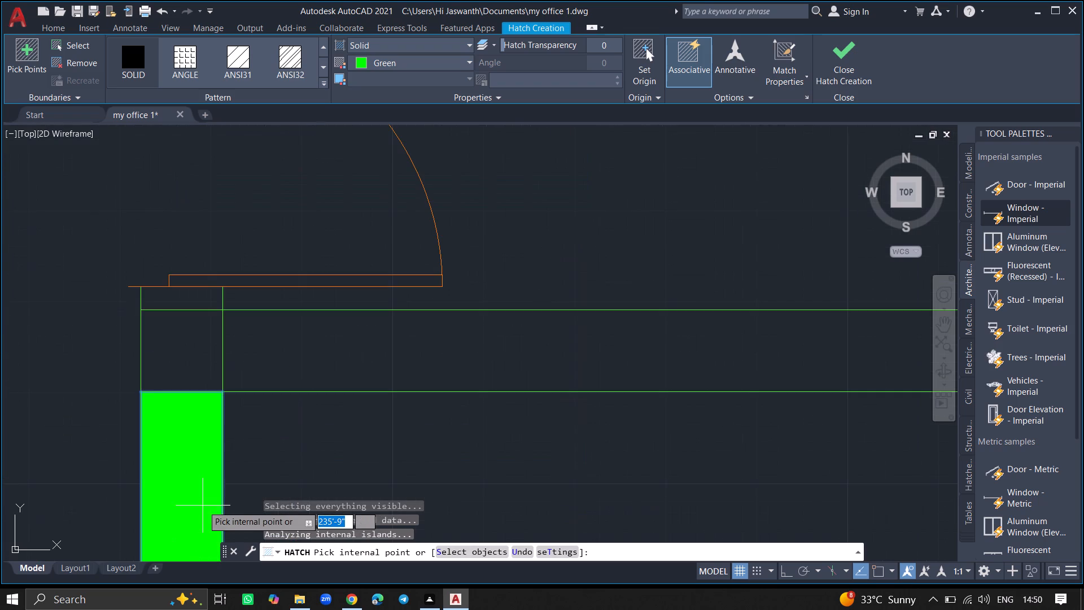
click(191, 379)
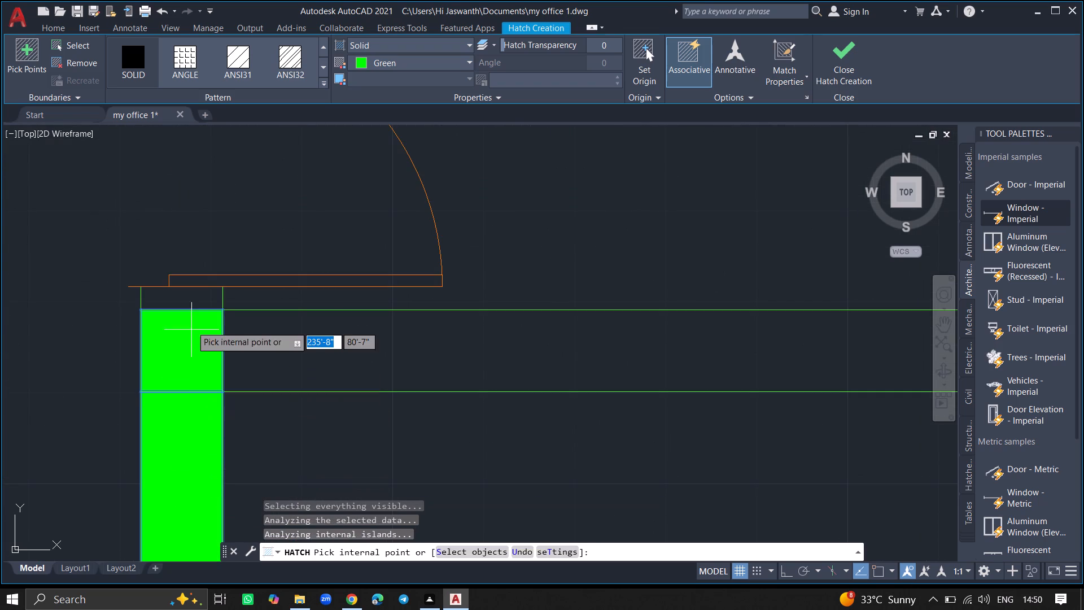
click(190, 306)
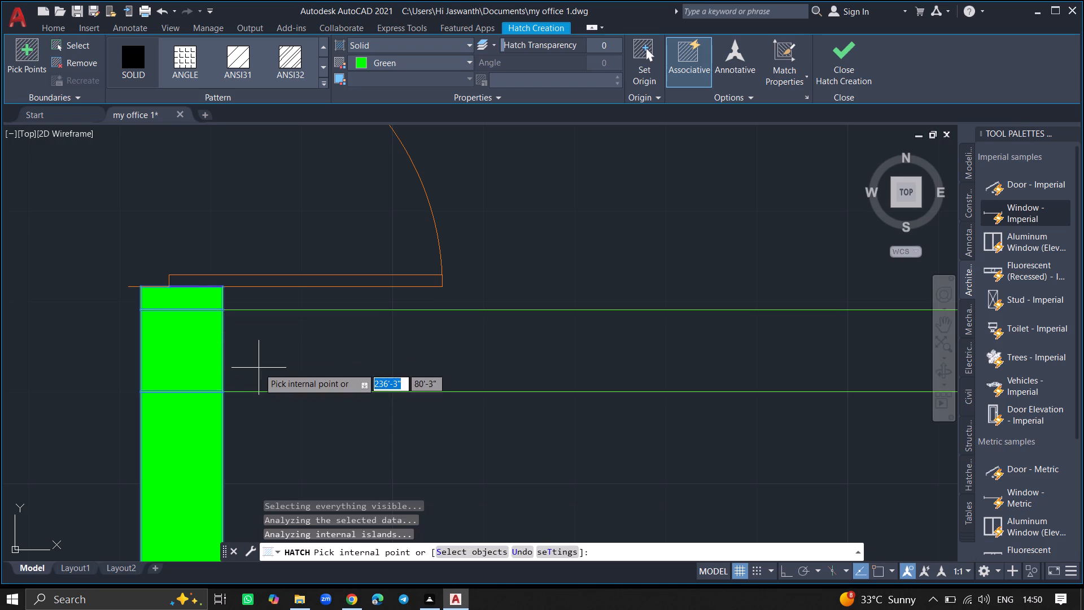
click(259, 368)
Hatch the third small room's bottom-right junction, the outer wall pieces above and below it, and the outer wall piece above the room's window.
ctrl+scroll(259, 368, down, 4)
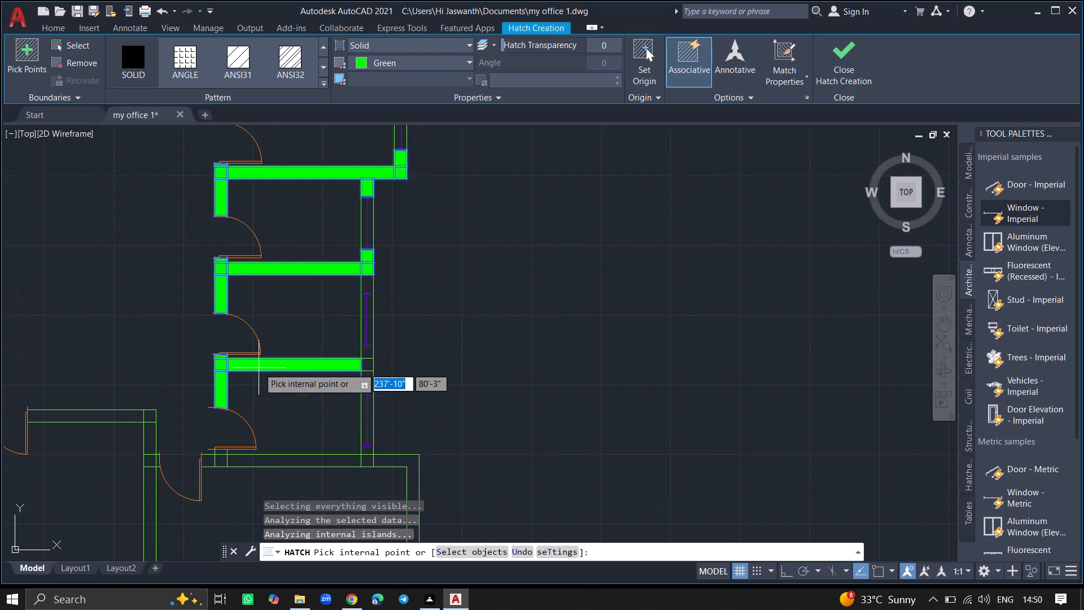
ctrl+scroll(369, 366, up, 3)
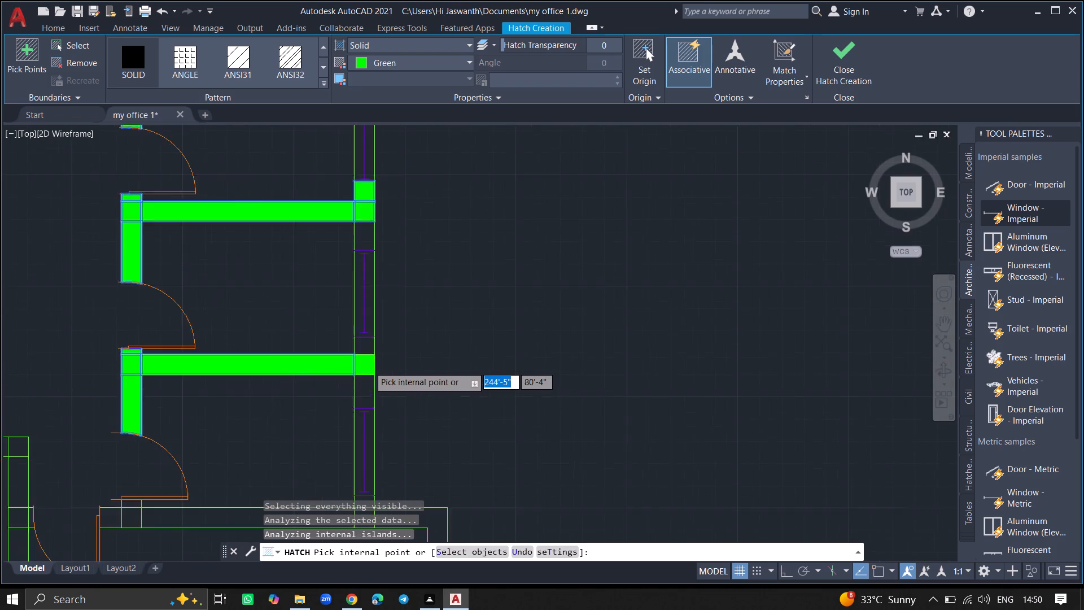
ctrl+scroll(369, 366, up, 4)
click(369, 366)
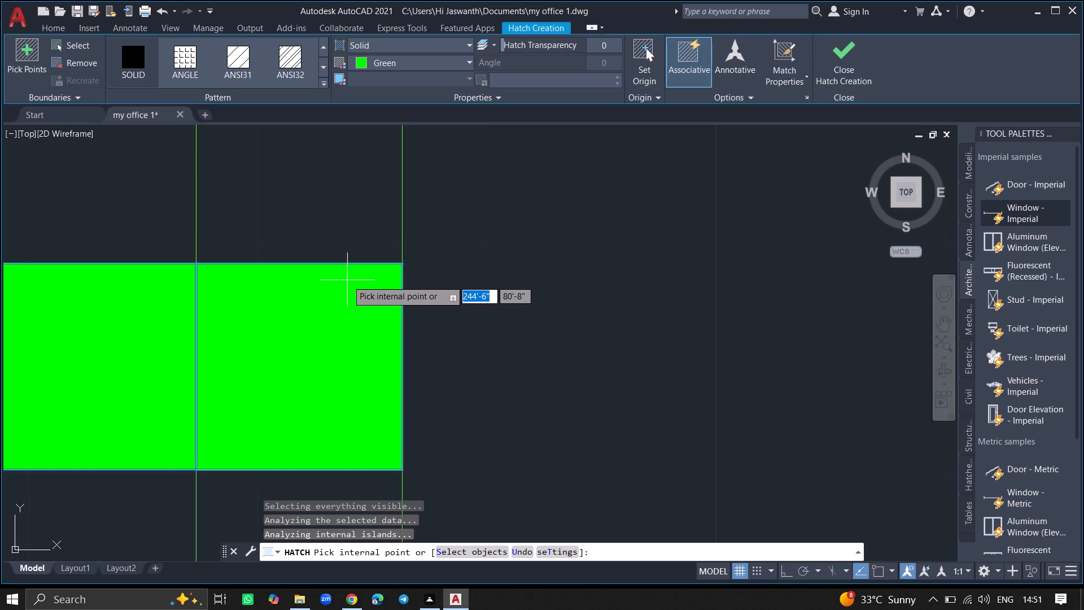
ctrl+scroll(347, 280, down, 2)
click(343, 241)
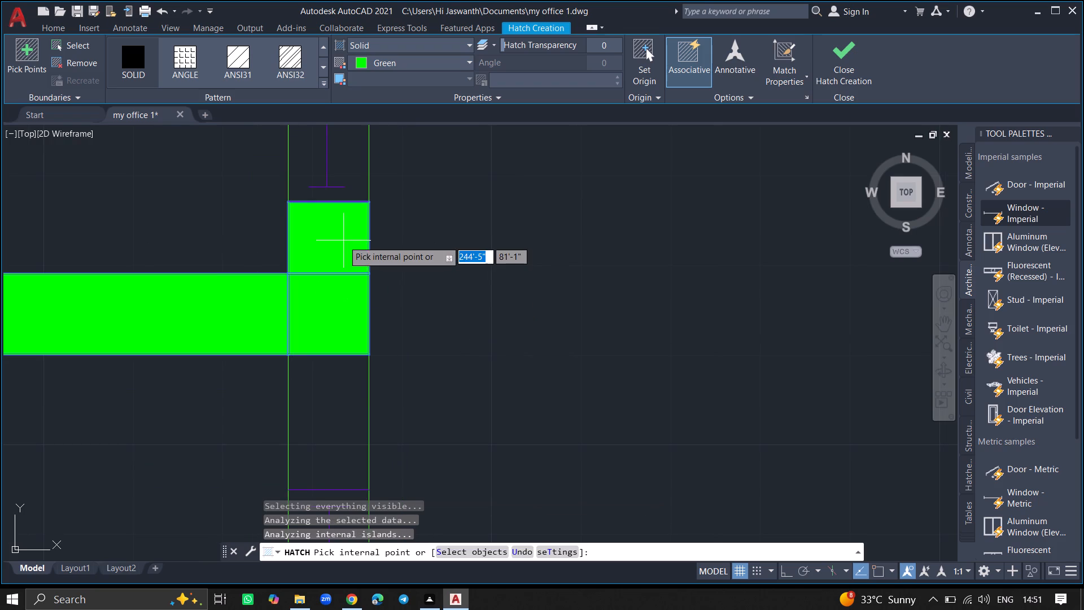
click(316, 402)
ctrl+scroll(316, 402, down, 3)
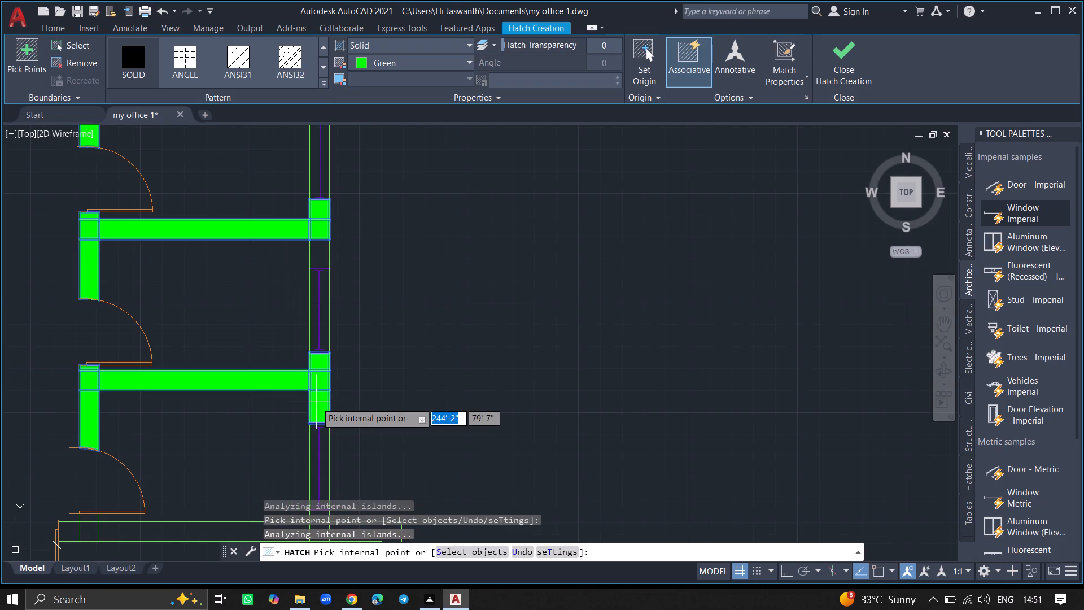
ctrl+scroll(400, 399, down, 5)
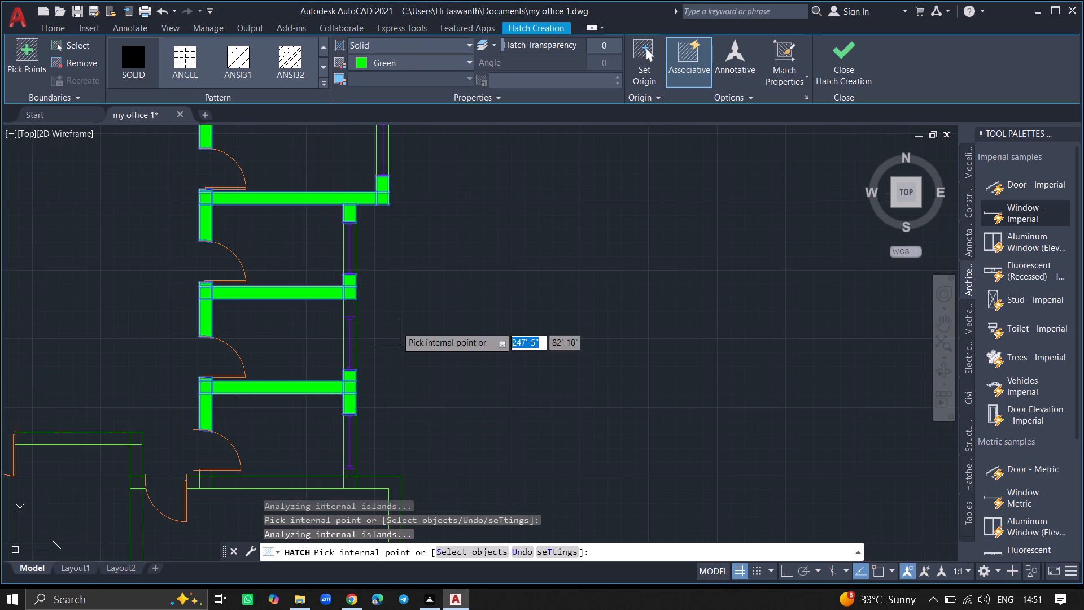
click(352, 304)
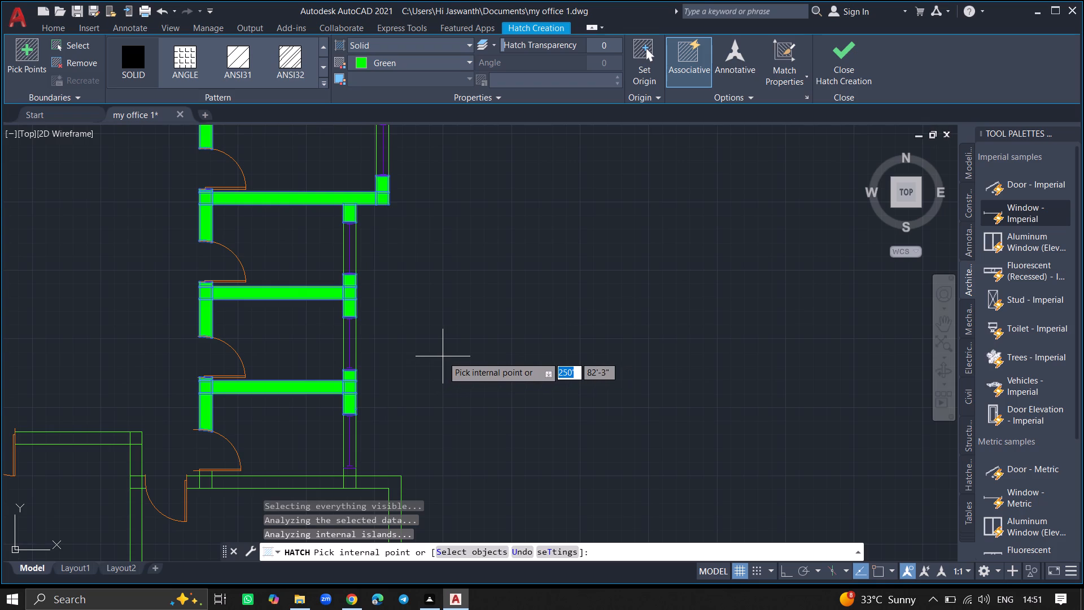
Hatch the fourth small room's bottom wall with both junctions, the outer wall piece below its window, and the stub below its door.
ctrl+scroll(443, 356, down, 1)
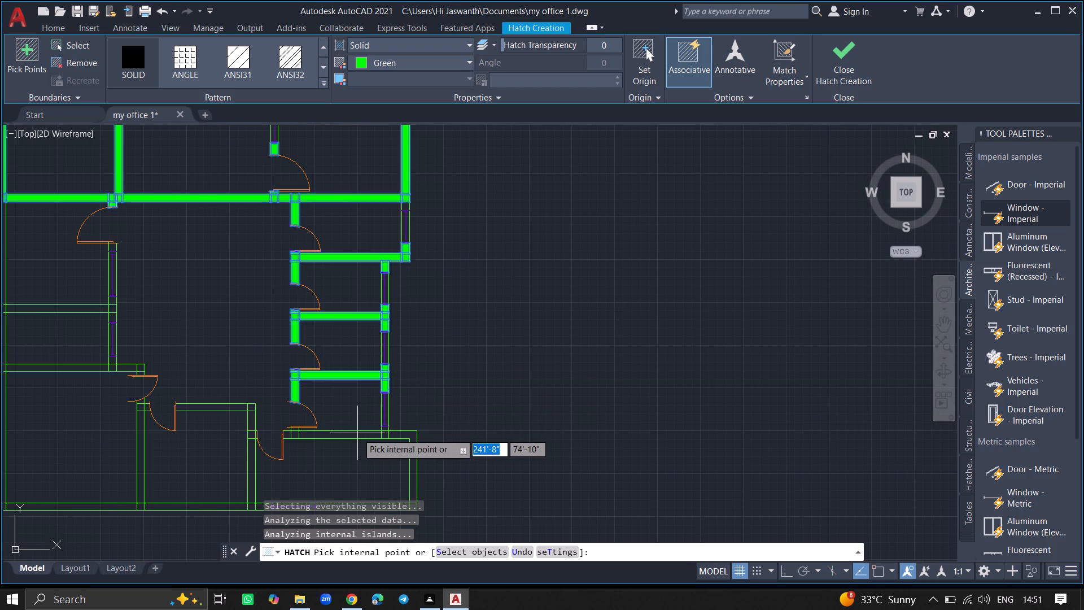
ctrl+scroll(356, 434, up, 6)
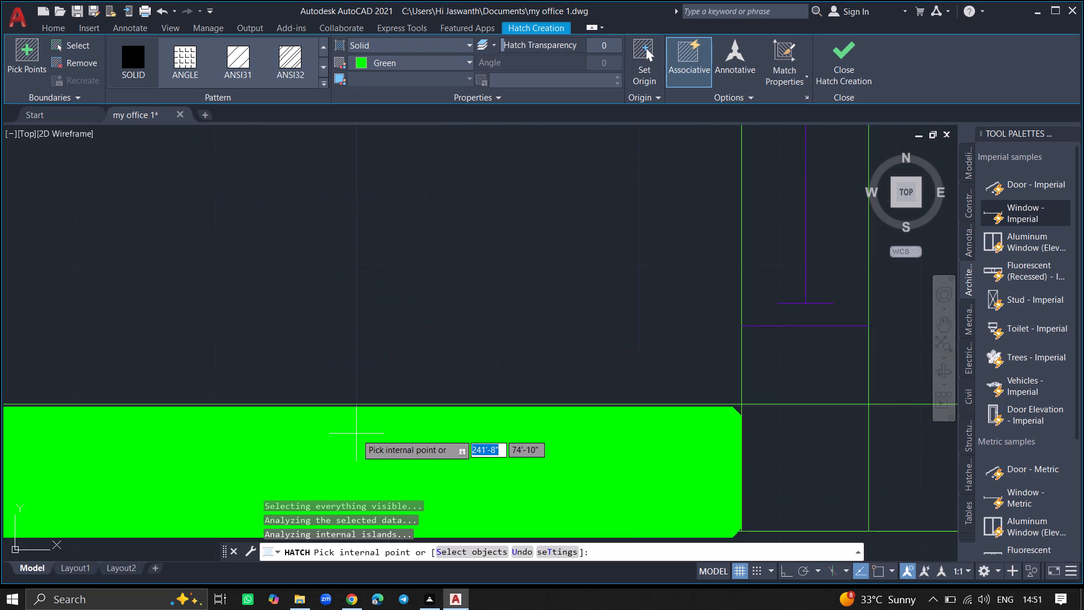
click(356, 434)
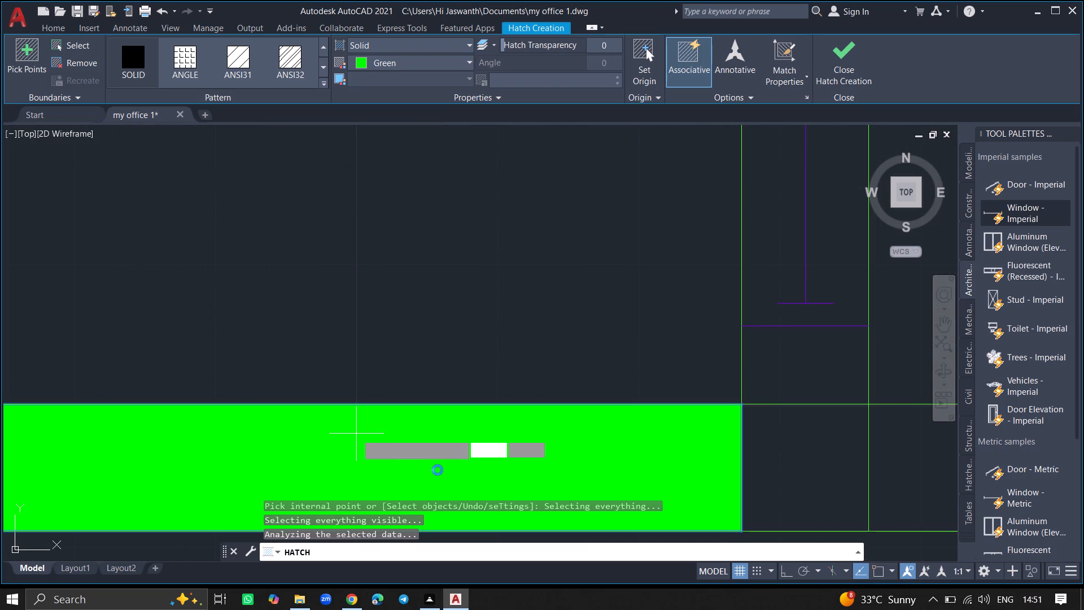
click(745, 466)
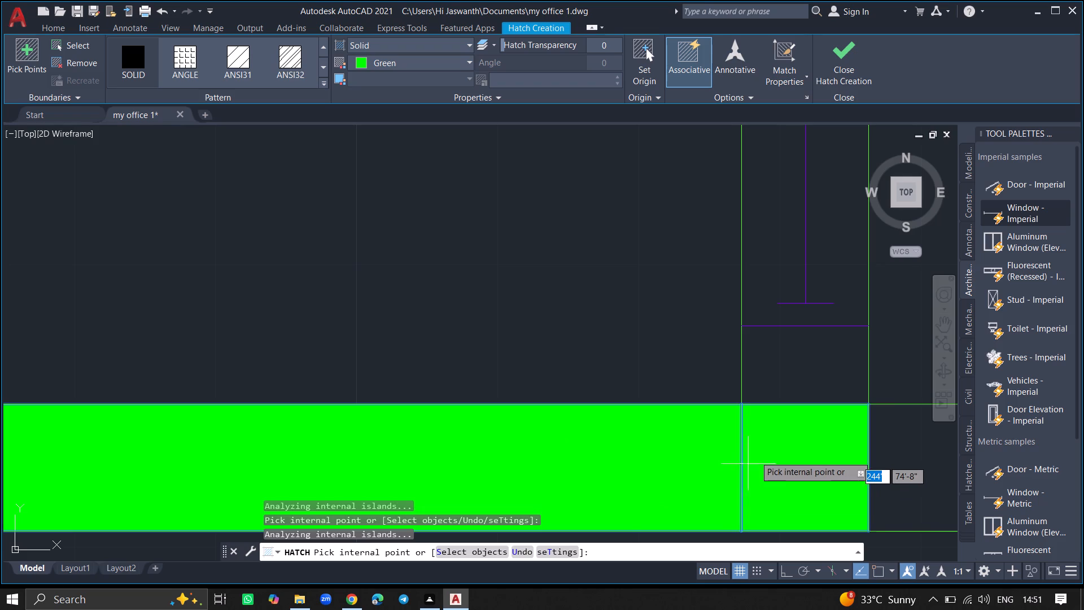
click(775, 371)
ctrl+scroll(775, 371, down, 6)
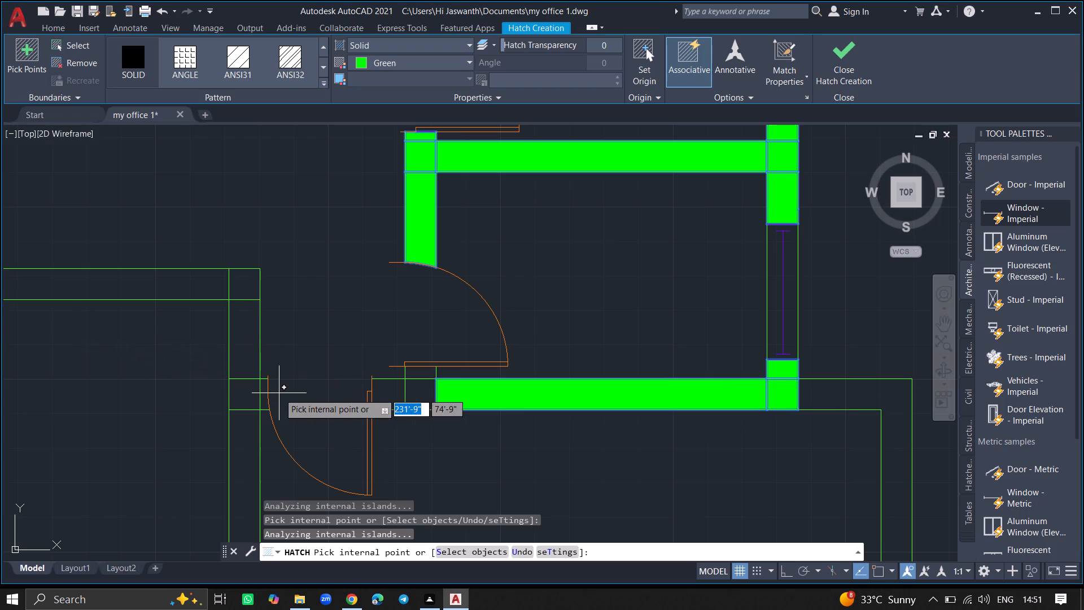
click(419, 400)
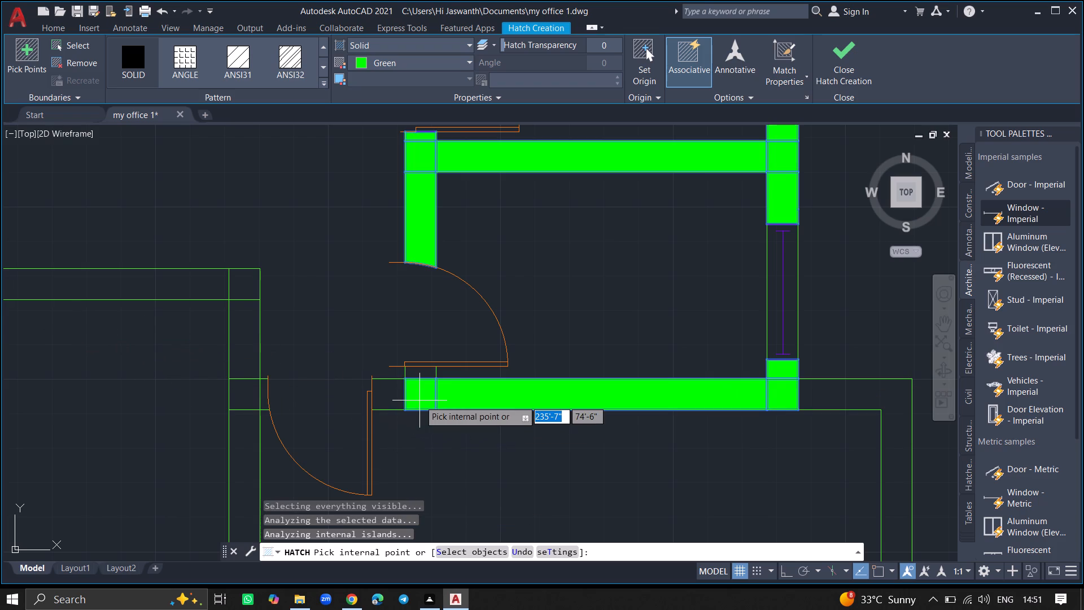
ctrl+scroll(423, 372, up, 6)
click(423, 372)
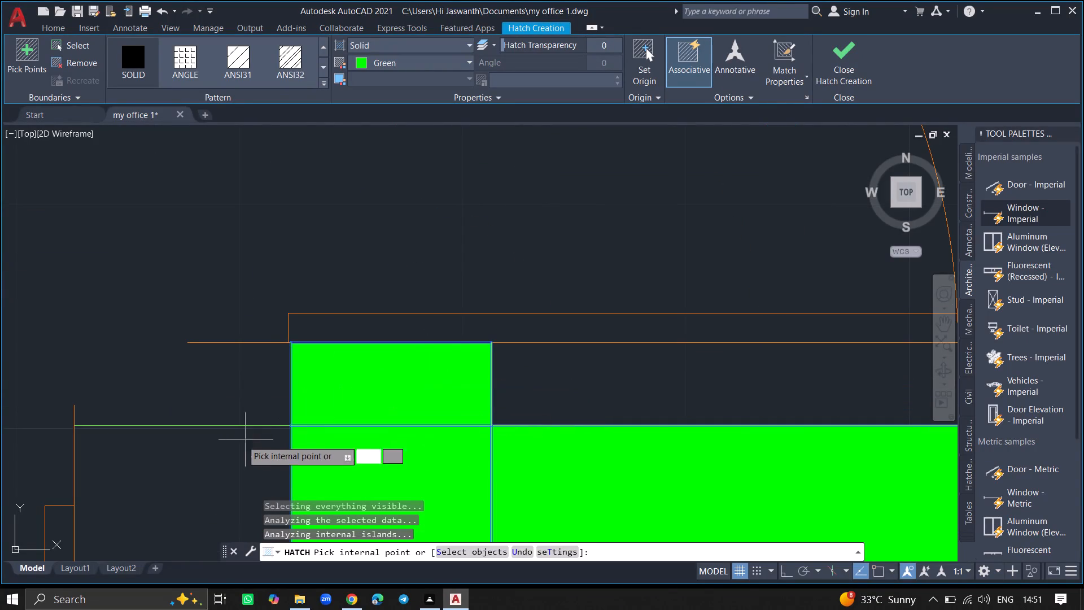
Hatch the lower-right room's remaining top wall pieces beside the entrance door and at the outer corner, plus its outer right wall, and finish the hatch.
click(196, 470)
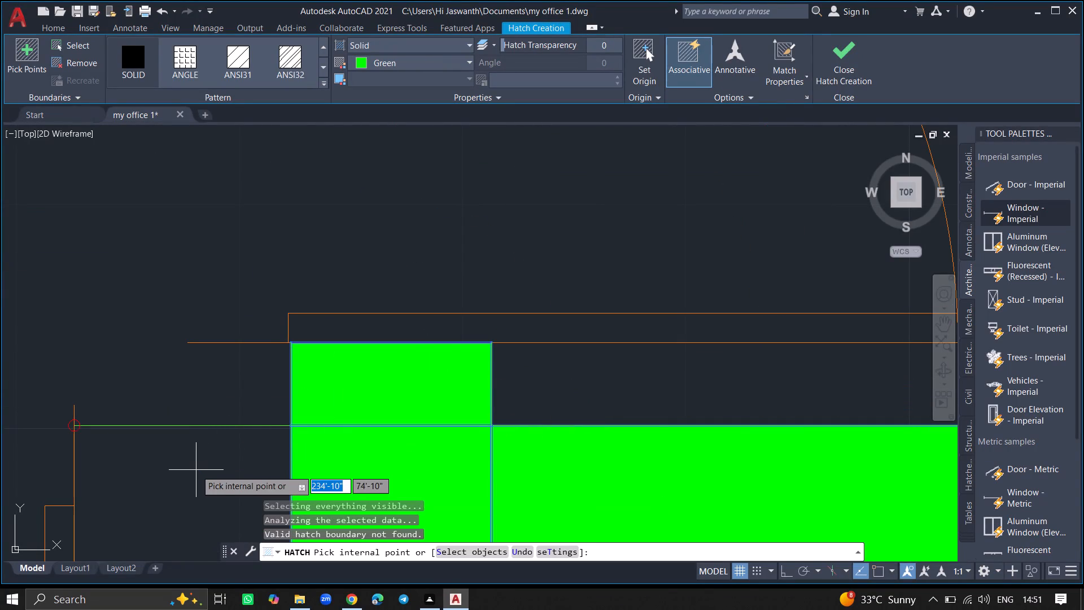
click(182, 495)
ctrl+scroll(182, 495, down, 5)
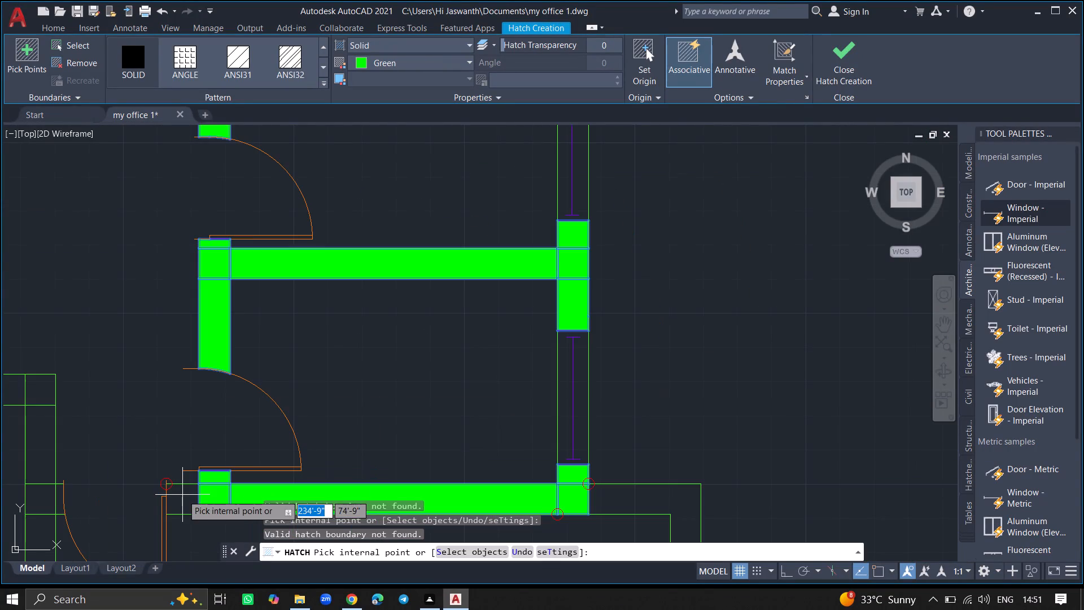
click(181, 506)
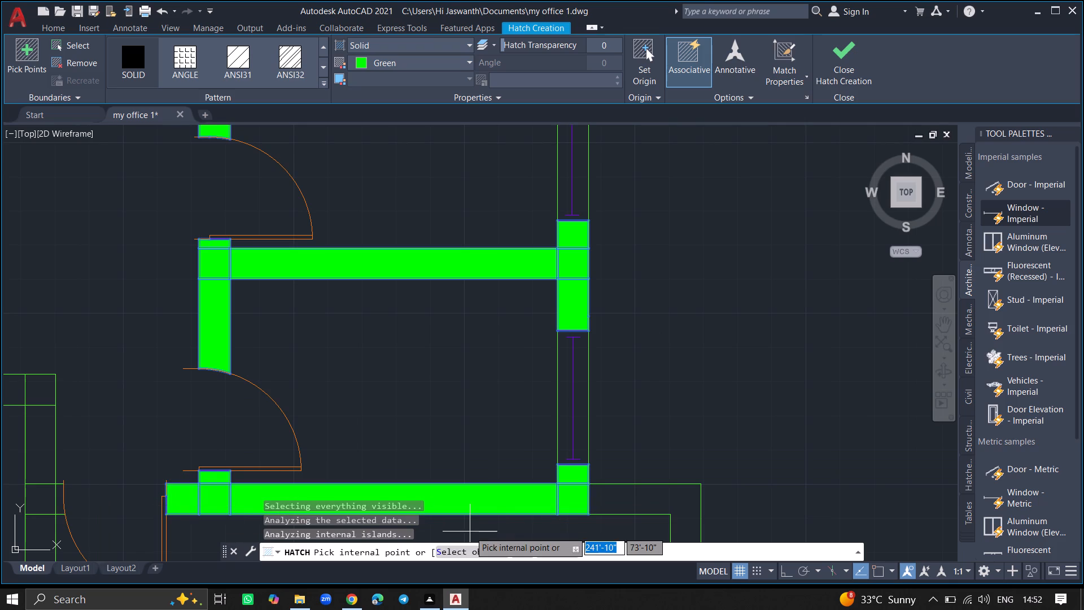
click(597, 500)
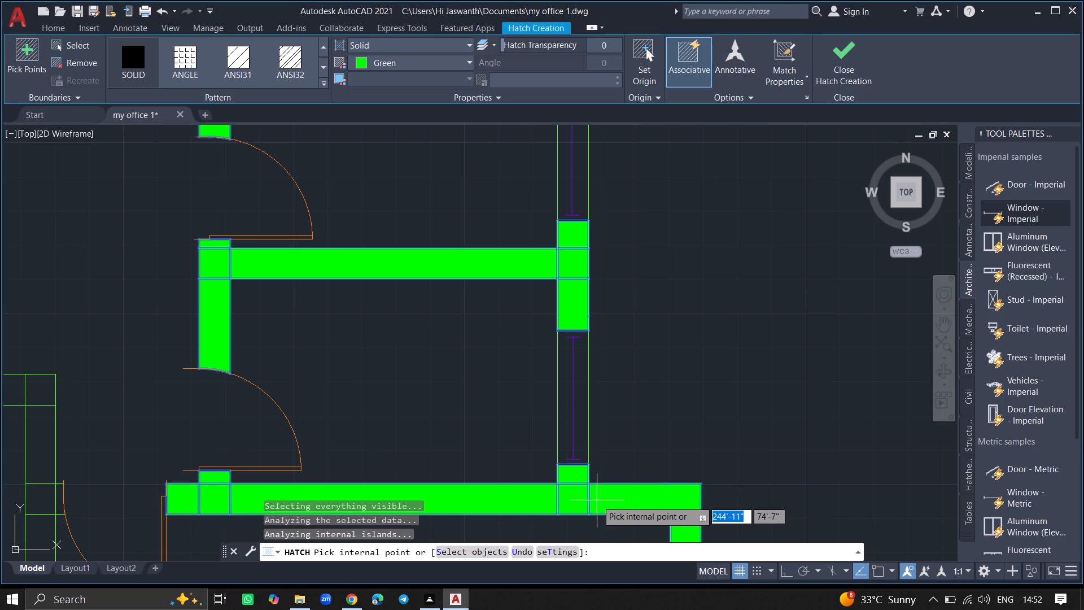
ctrl+scroll(597, 500, down, 3)
ctrl+scroll(665, 430, down, 3)
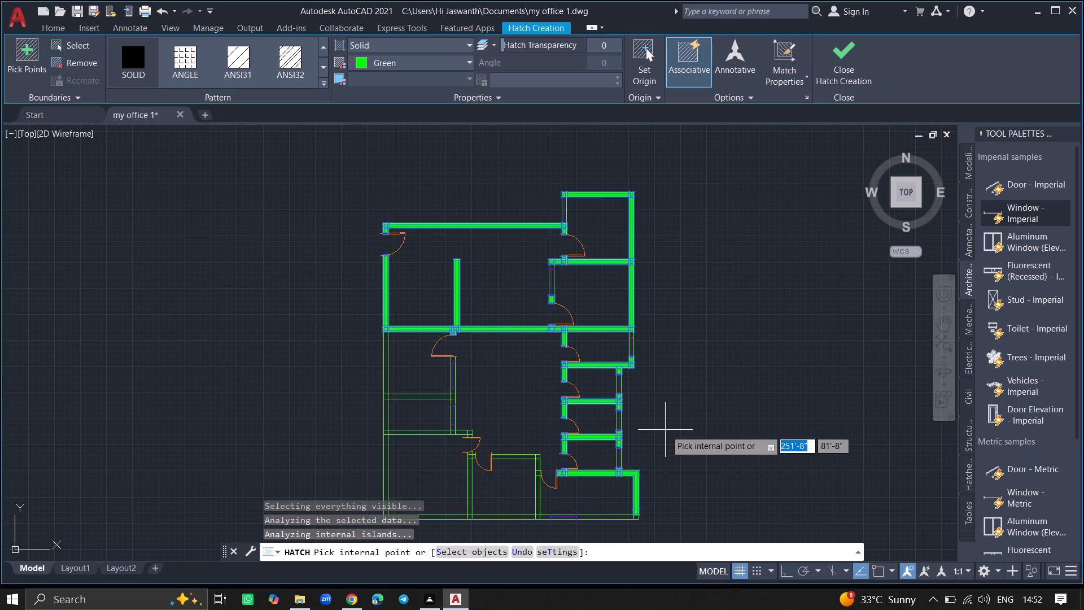
key(Return)
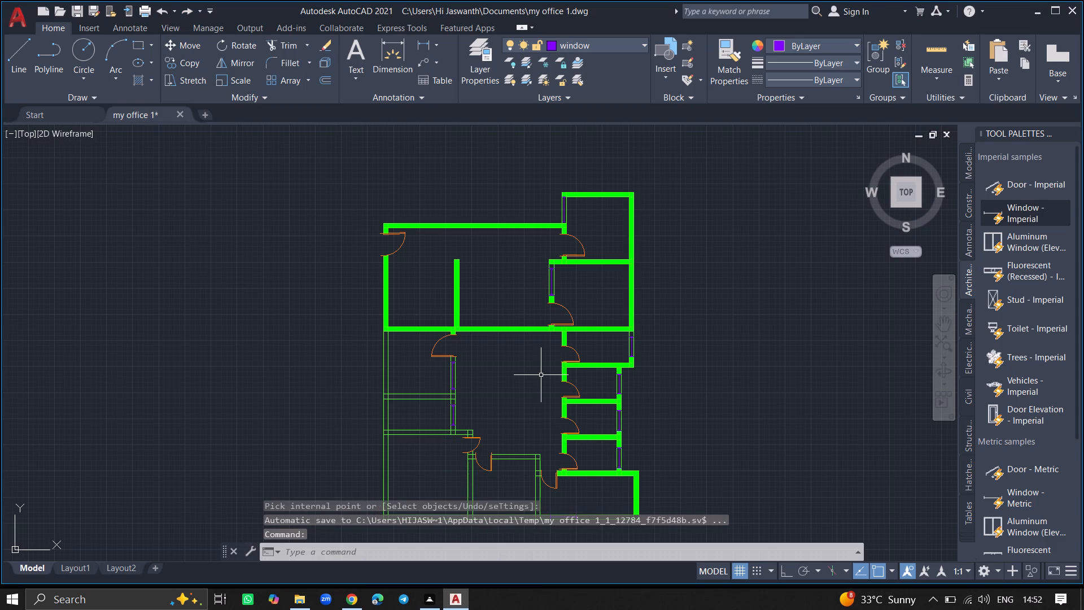
Start a solid green hatch and fill the lower middle room's right wall, its door junction, the top-right corner and the top wall.
ctrl+scroll(540, 375, down, 3)
ctrl+scroll(541, 404, up, 5)
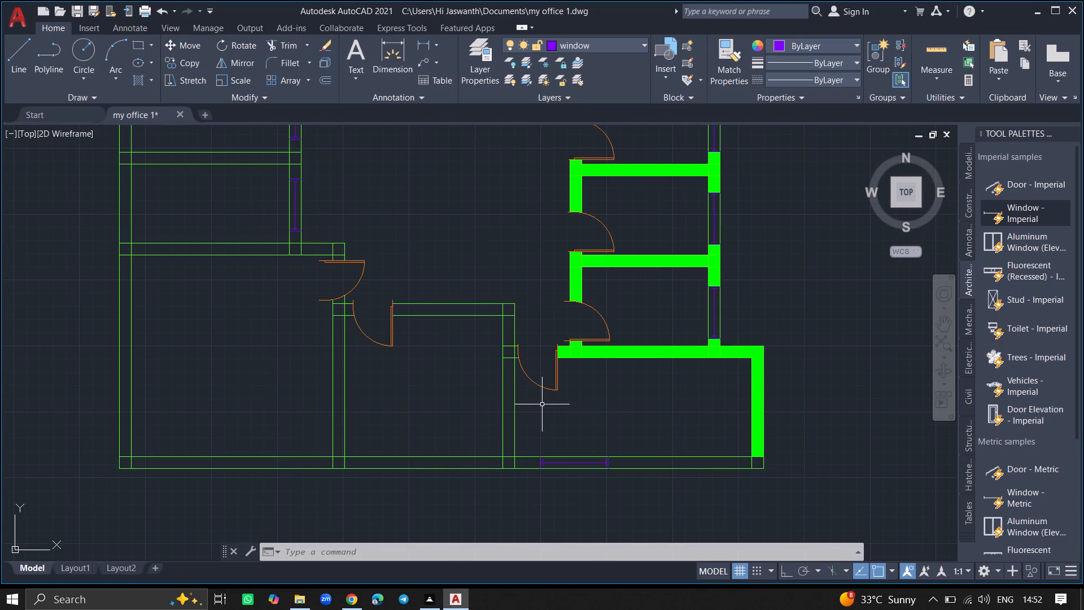
key(h)
text(atch)
key(Return)
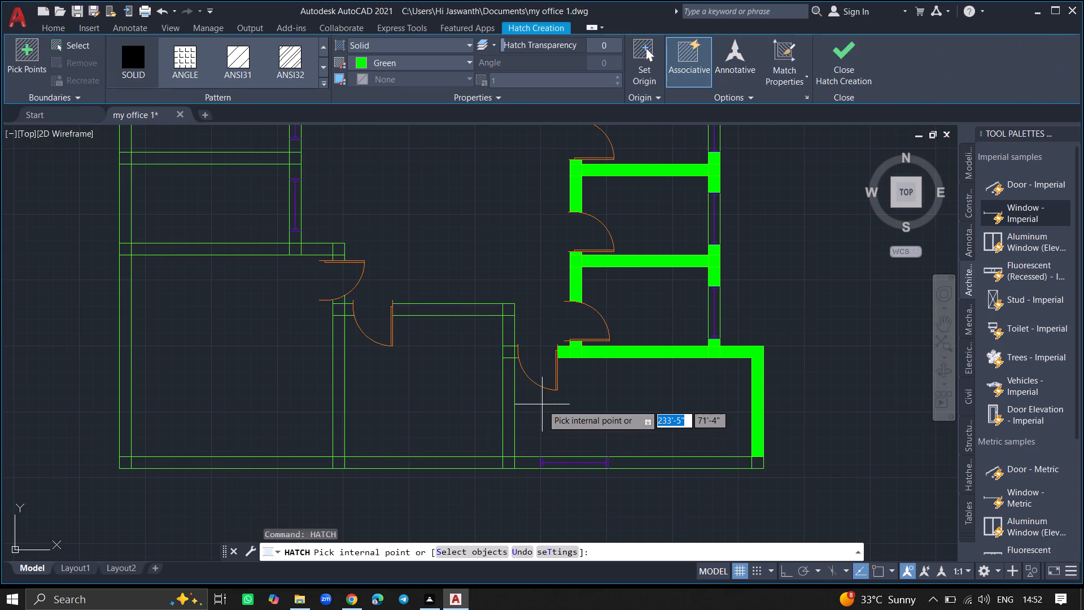
click(508, 413)
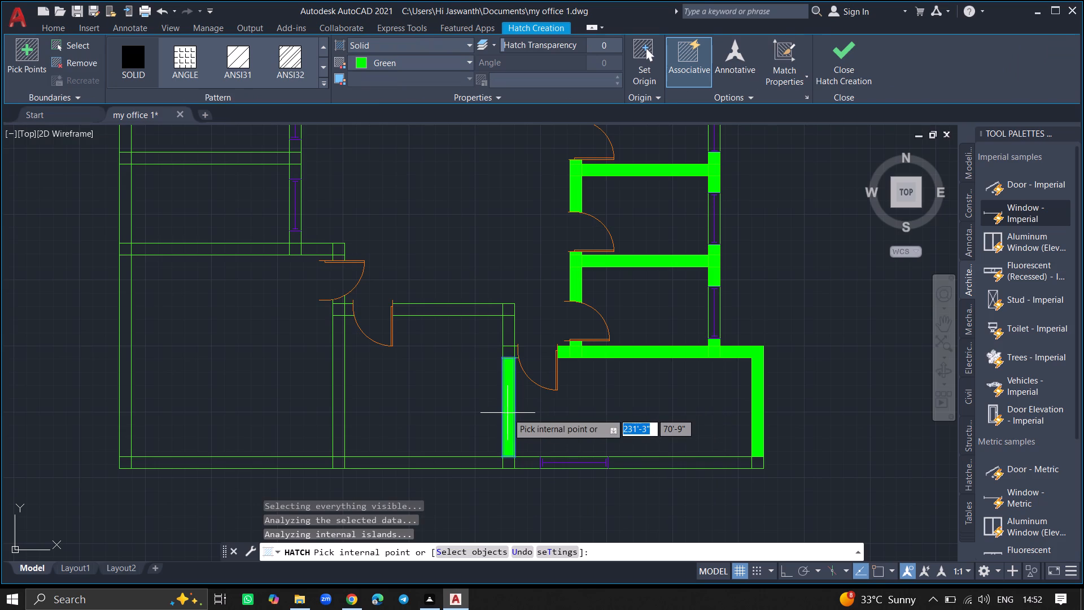
click(509, 349)
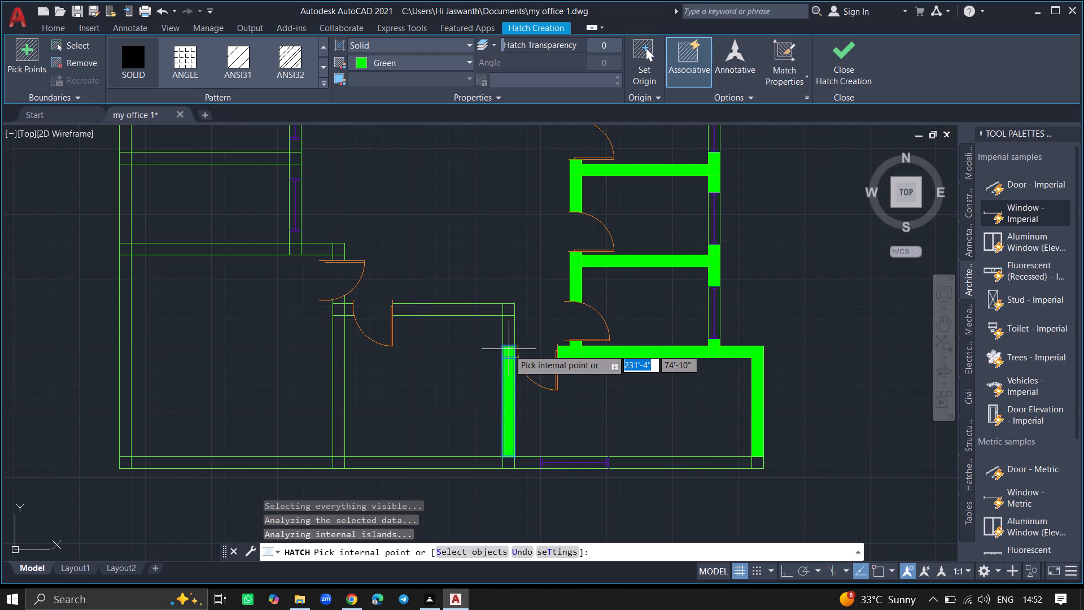
click(509, 338)
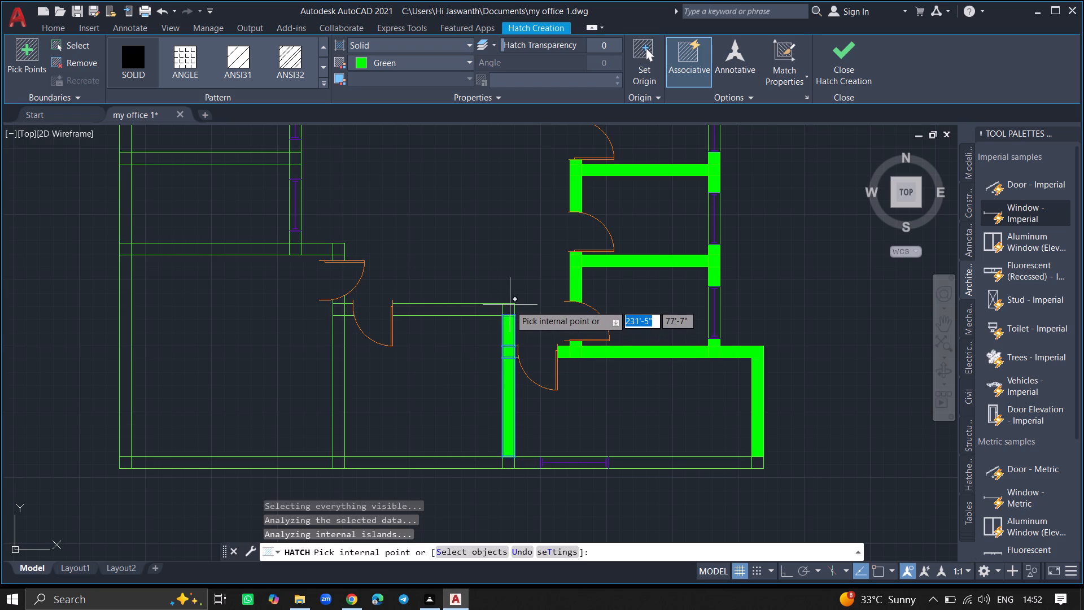
click(509, 311)
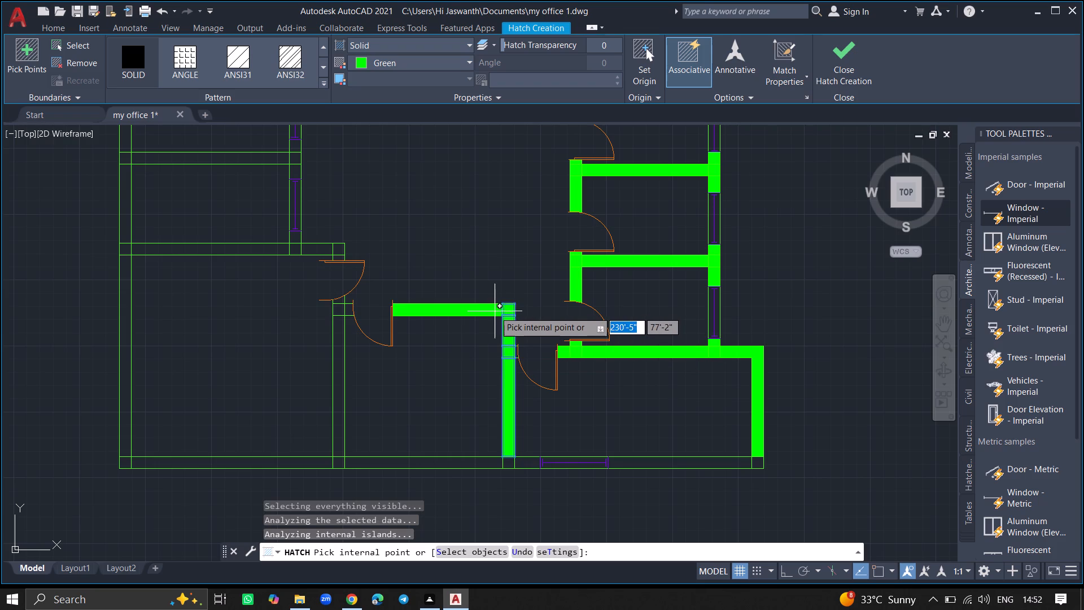
click(495, 311)
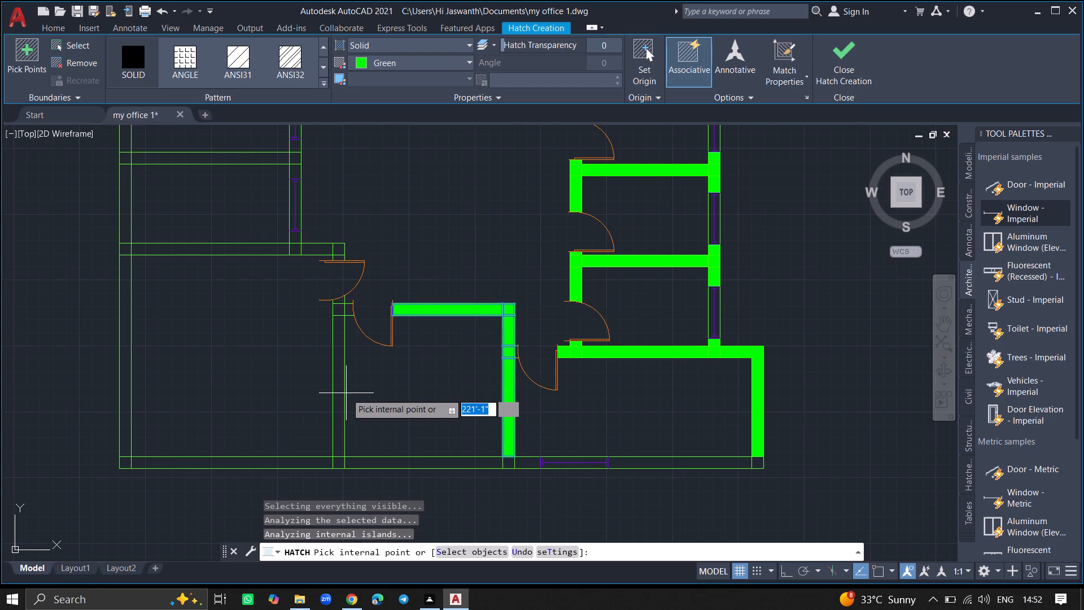
Hatch the lower middle room's left wall, the bottom walls of the middle and lower-right rooms beside the window, and their junctions and outer corner.
click(338, 396)
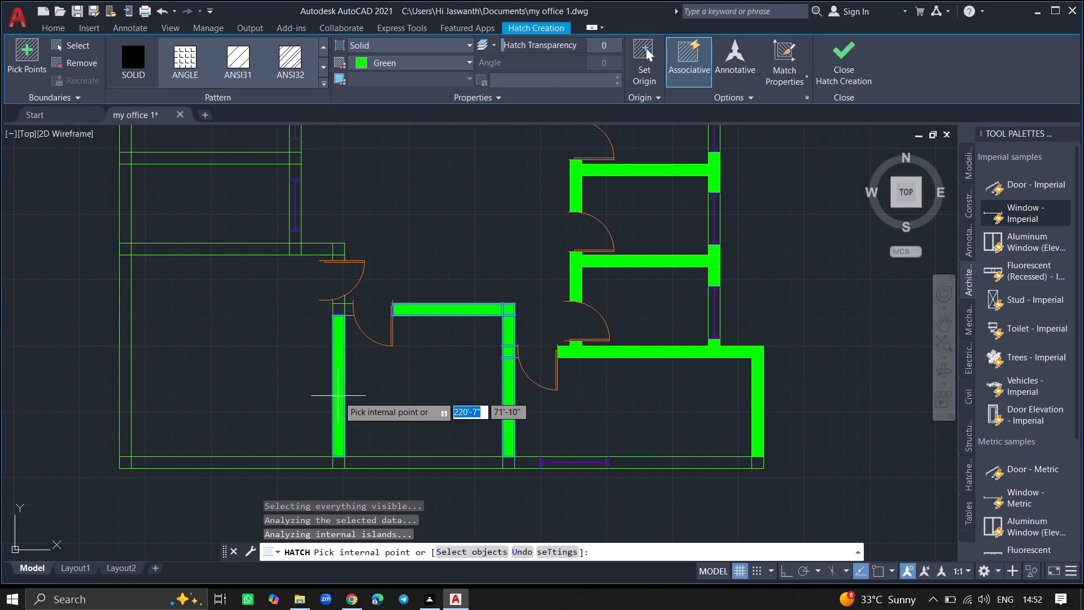
click(338, 396)
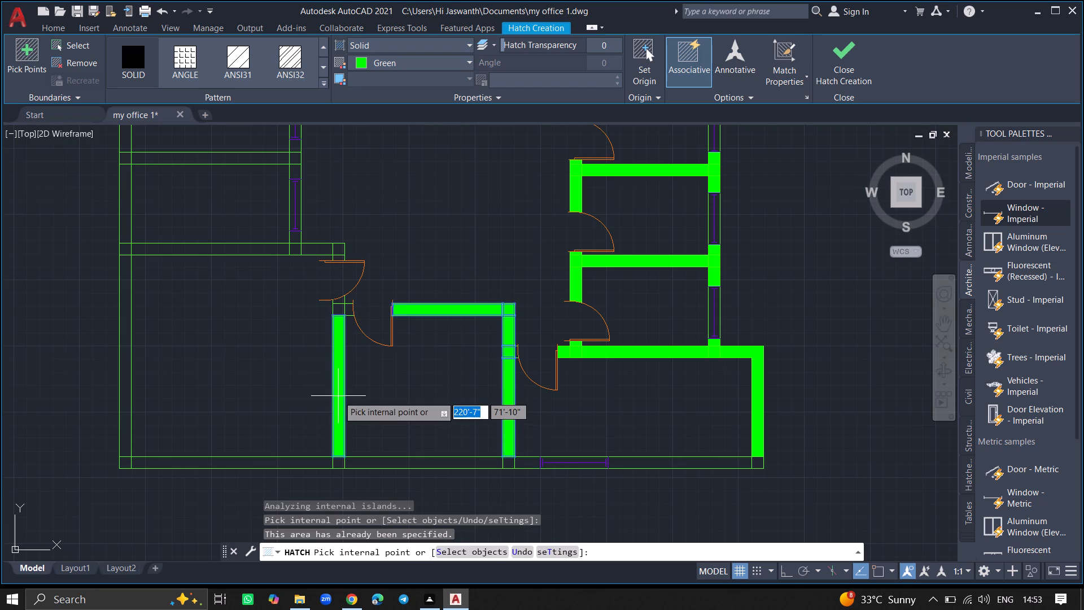
click(338, 461)
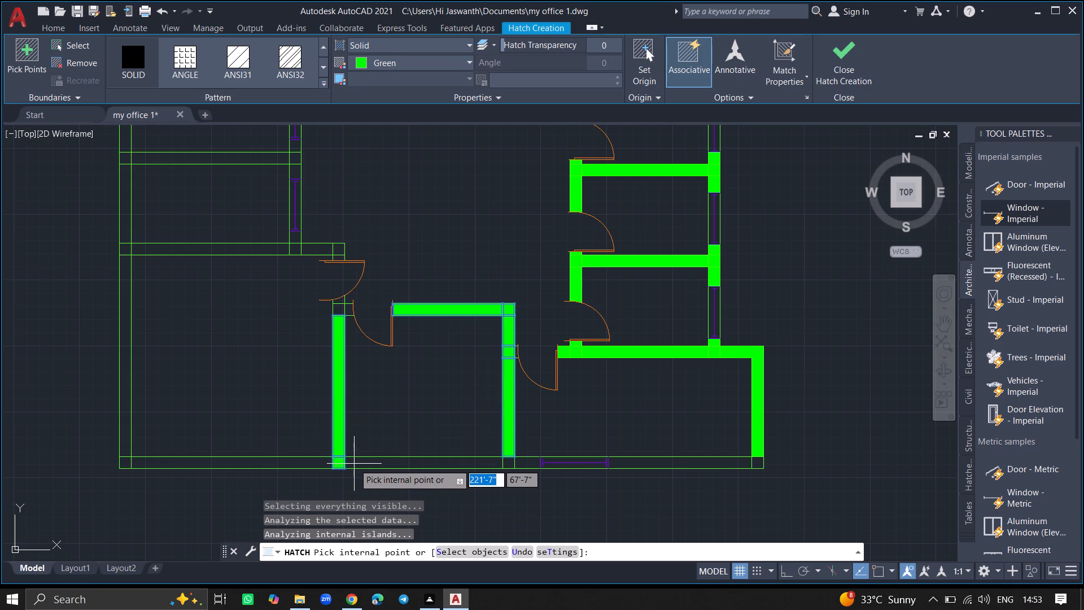
click(354, 464)
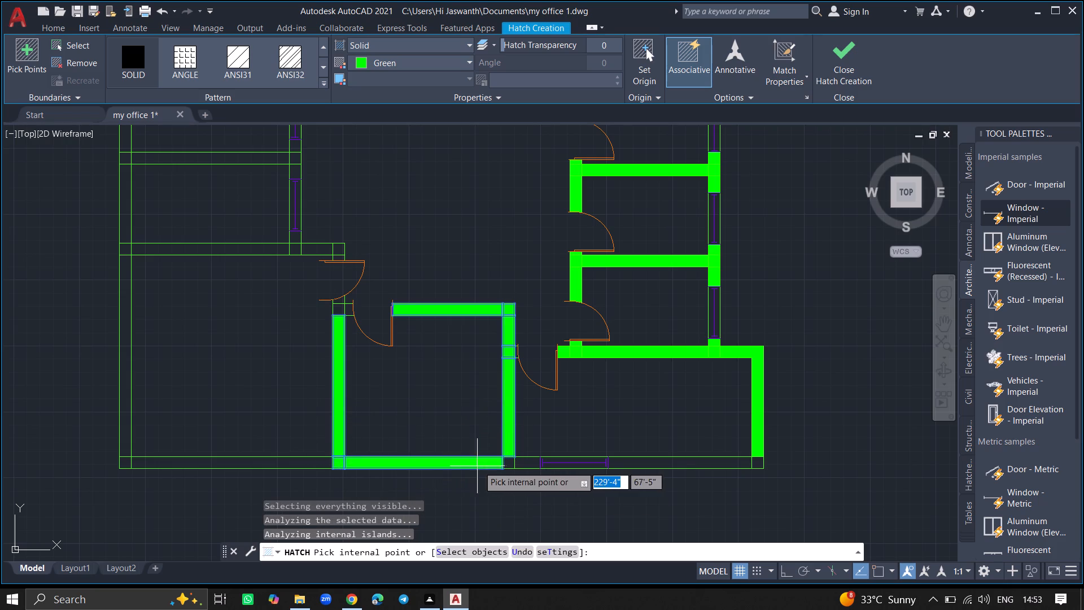
click(508, 460)
click(519, 464)
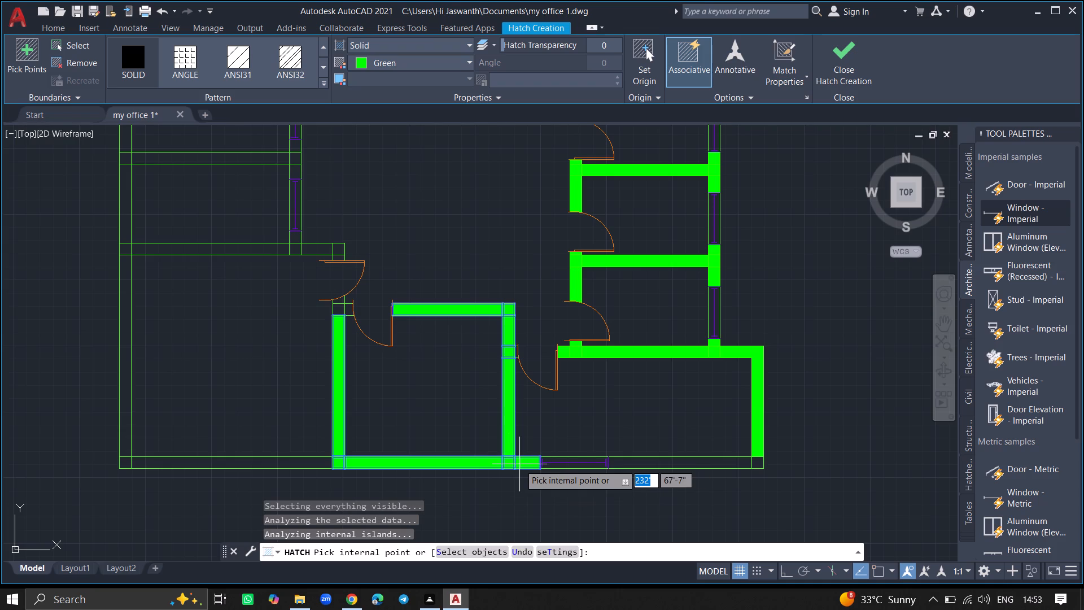
click(660, 463)
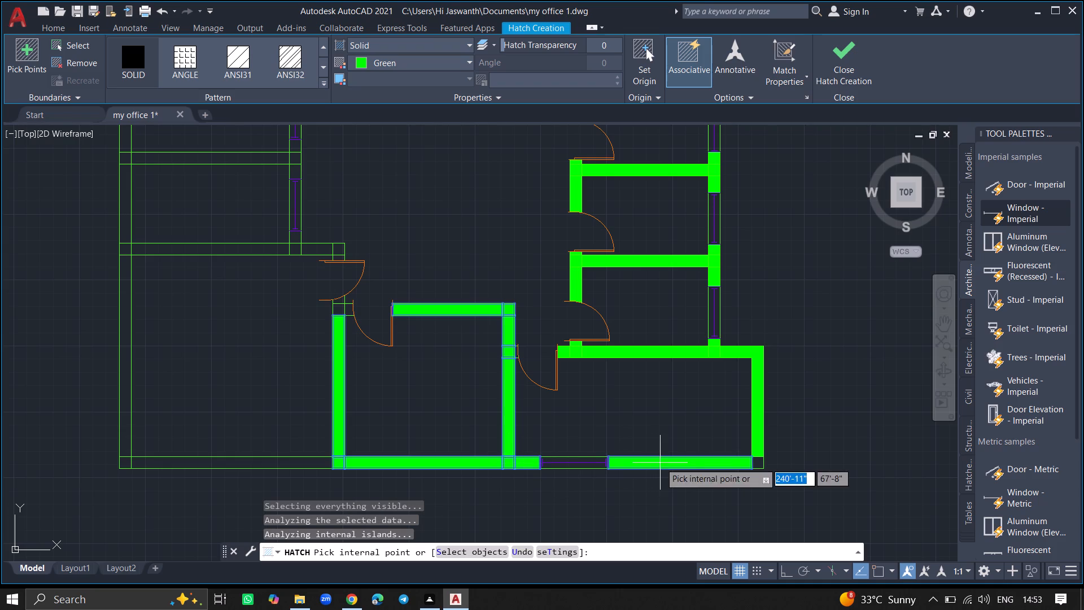
click(753, 461)
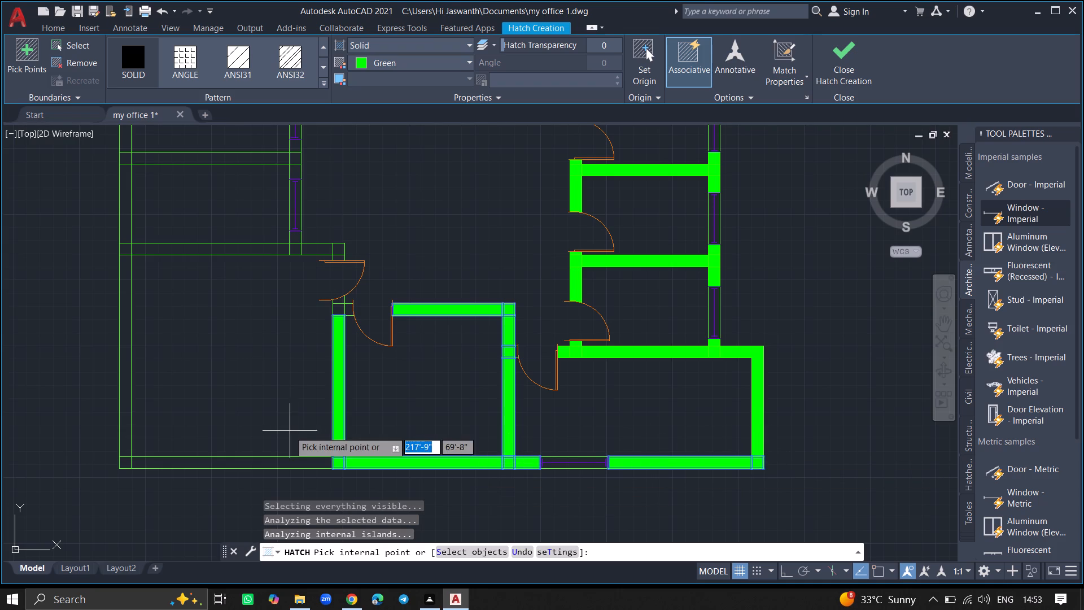
Hatch the lower-left room's bottom wall, left wall and corners, plus its top wall with all junctions and the stub above its door.
click(276, 461)
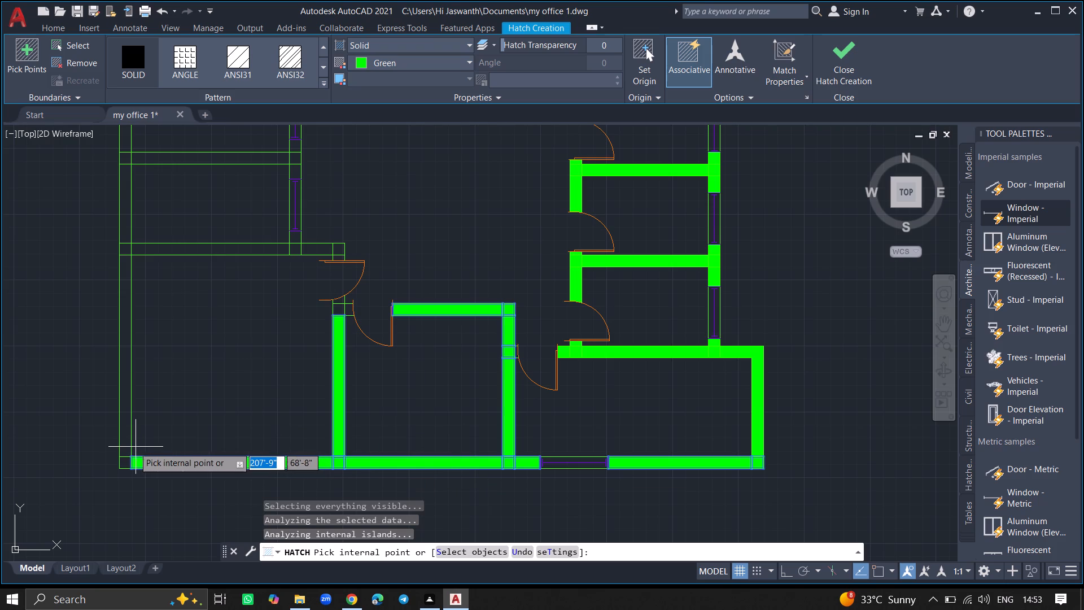
click(121, 461)
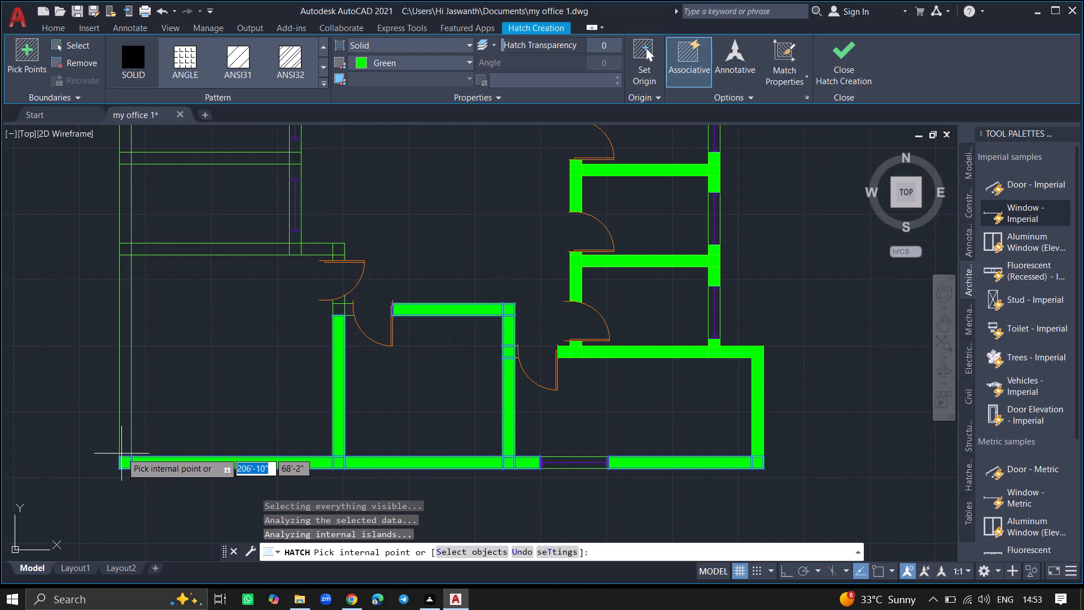
click(124, 449)
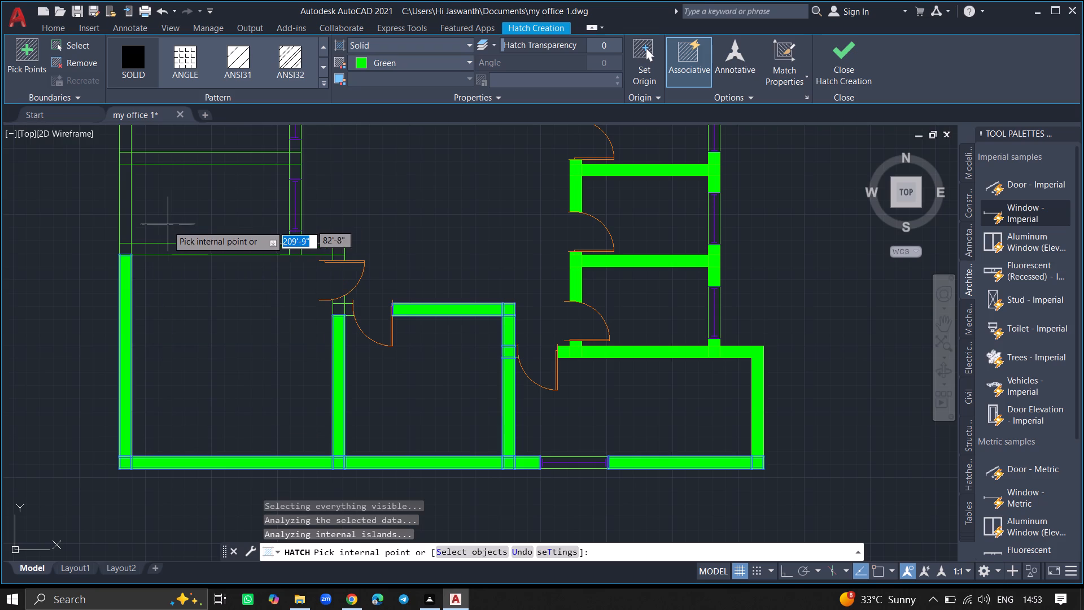
click(165, 249)
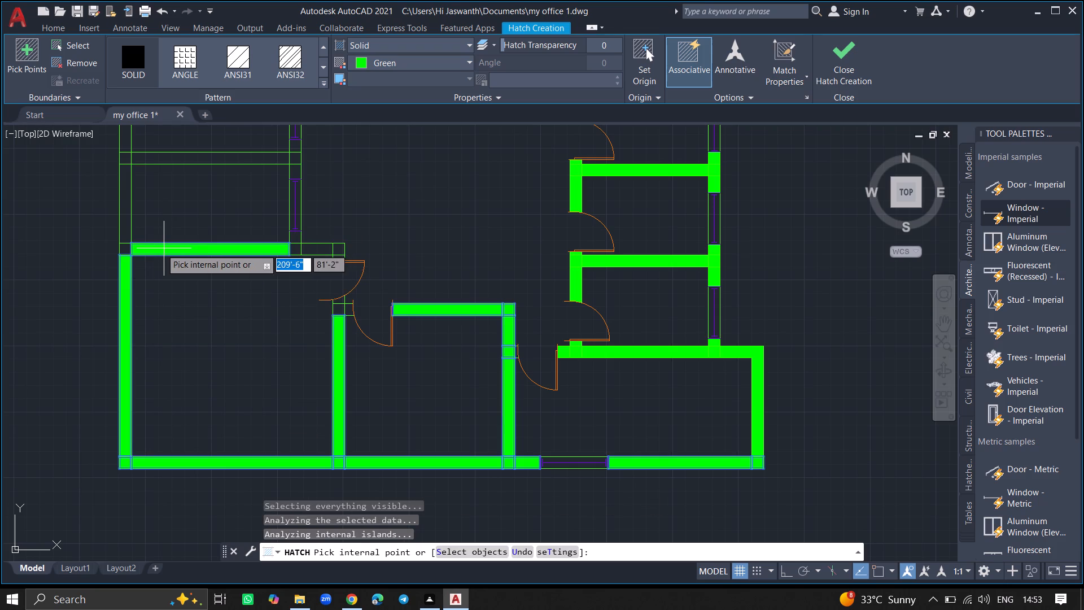
click(122, 247)
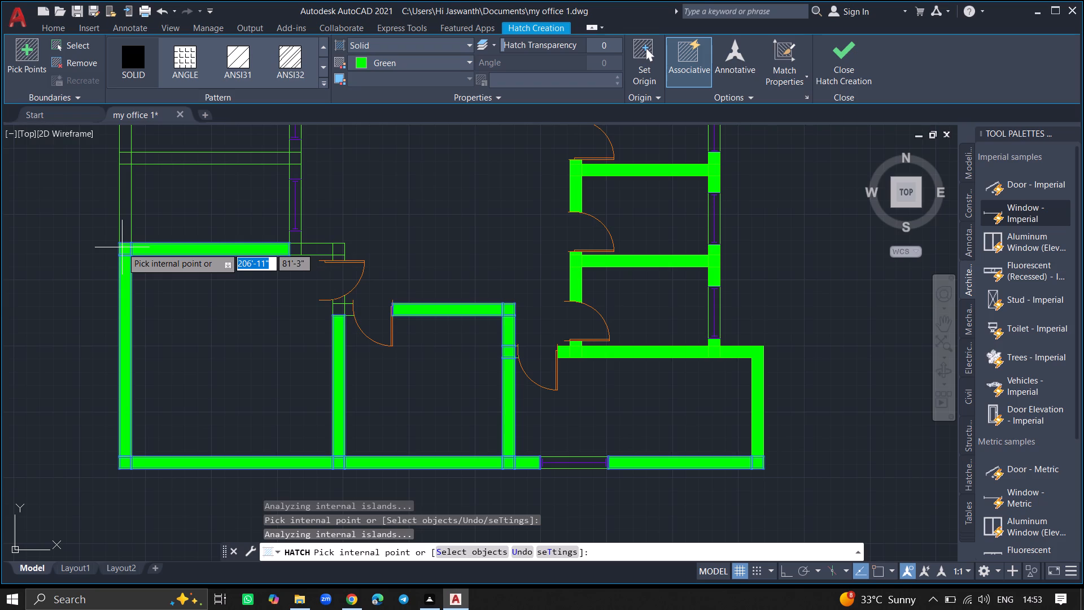
click(299, 250)
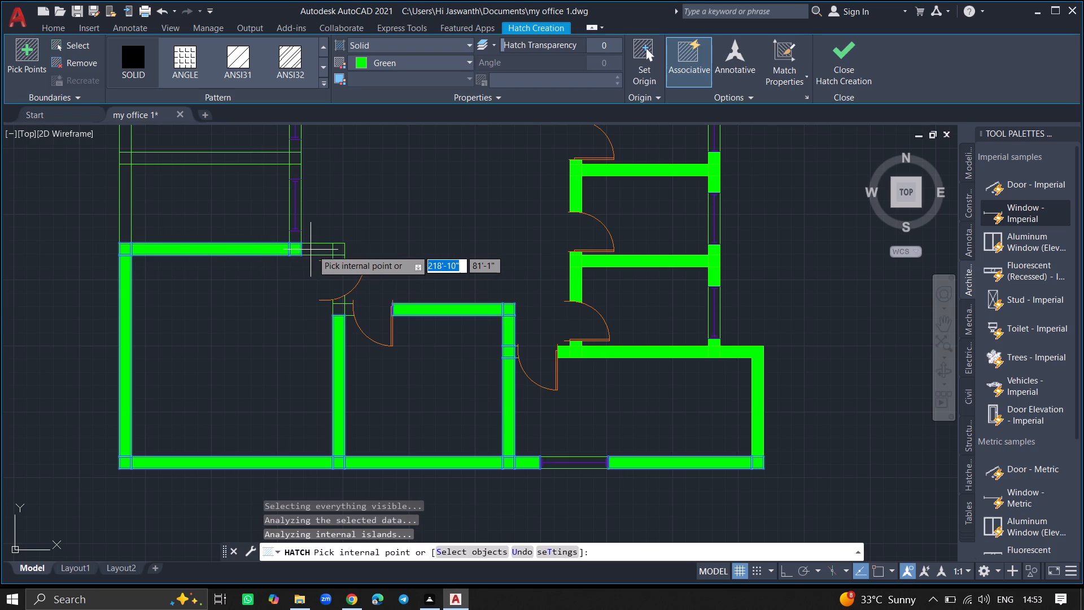
click(313, 250)
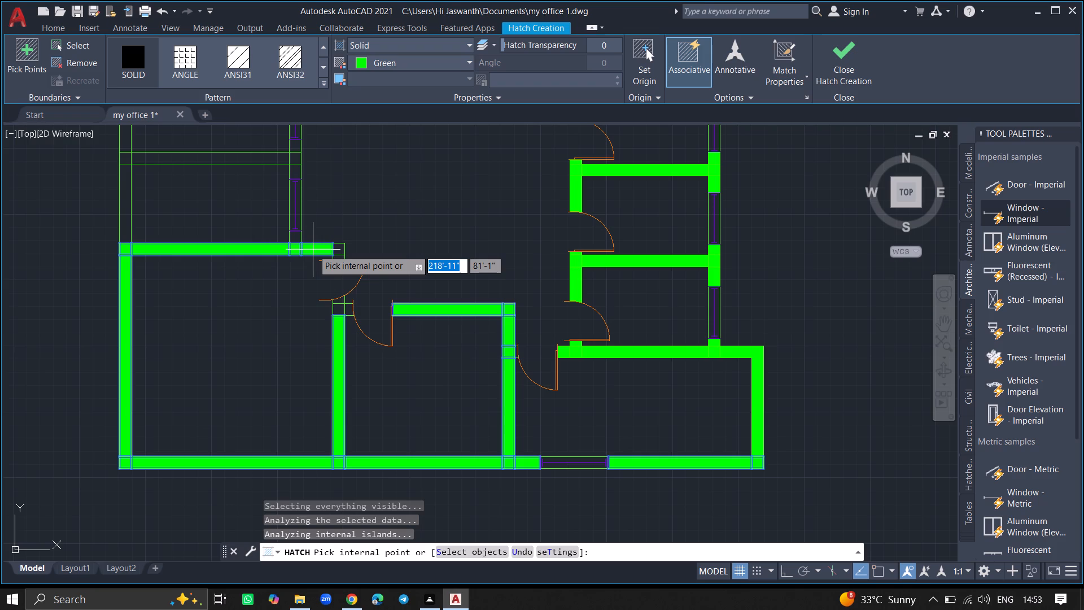
click(341, 252)
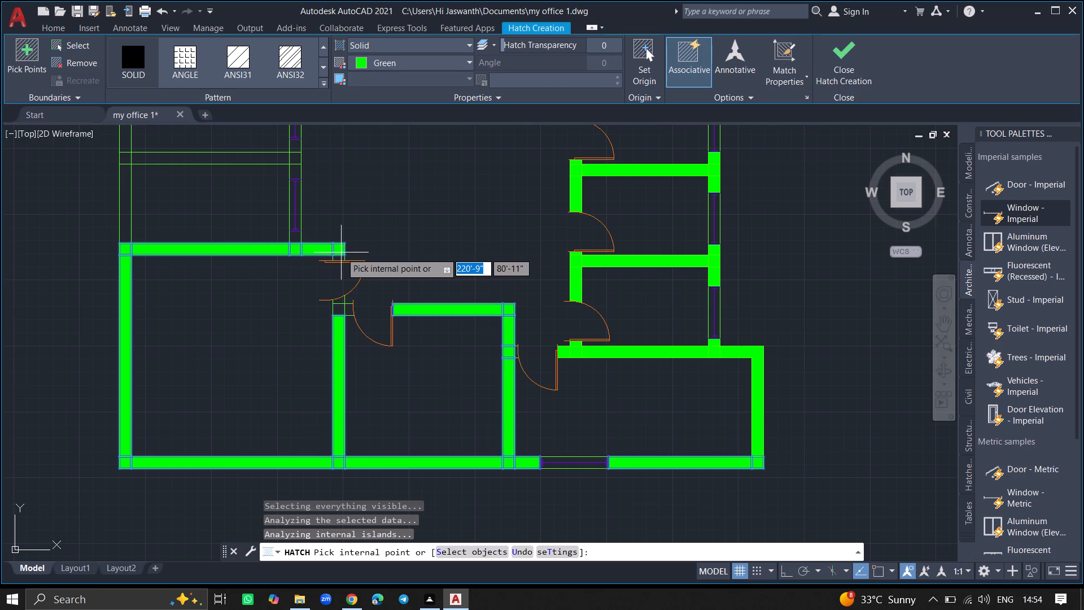
click(341, 257)
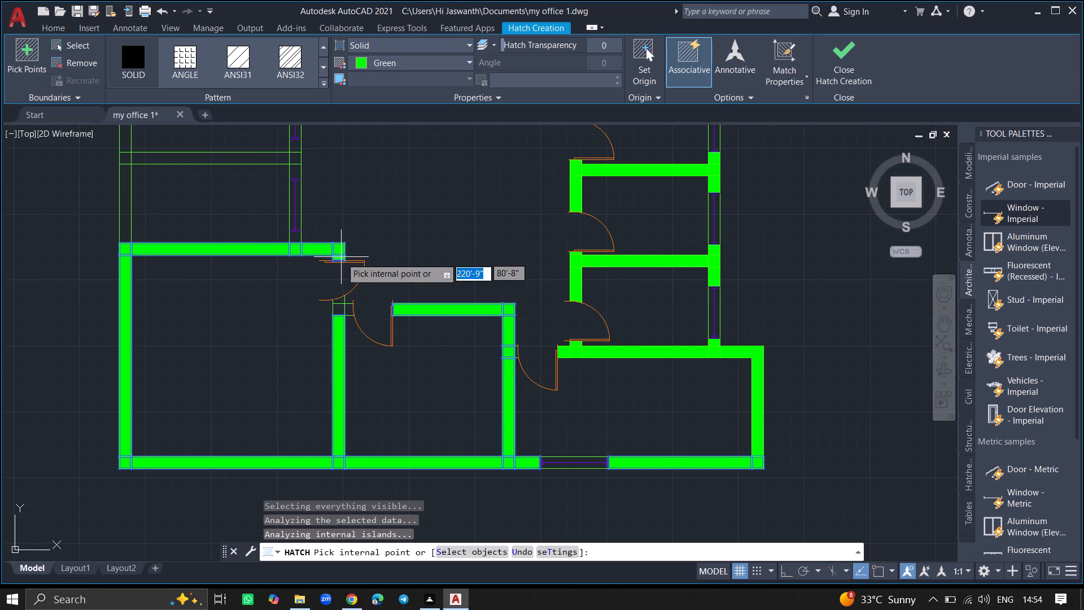
Hatch the junction between the lower-left and lower middle rooms' doors, plus the short stubs beside and above it.
ctrl+scroll(336, 316, up, 3)
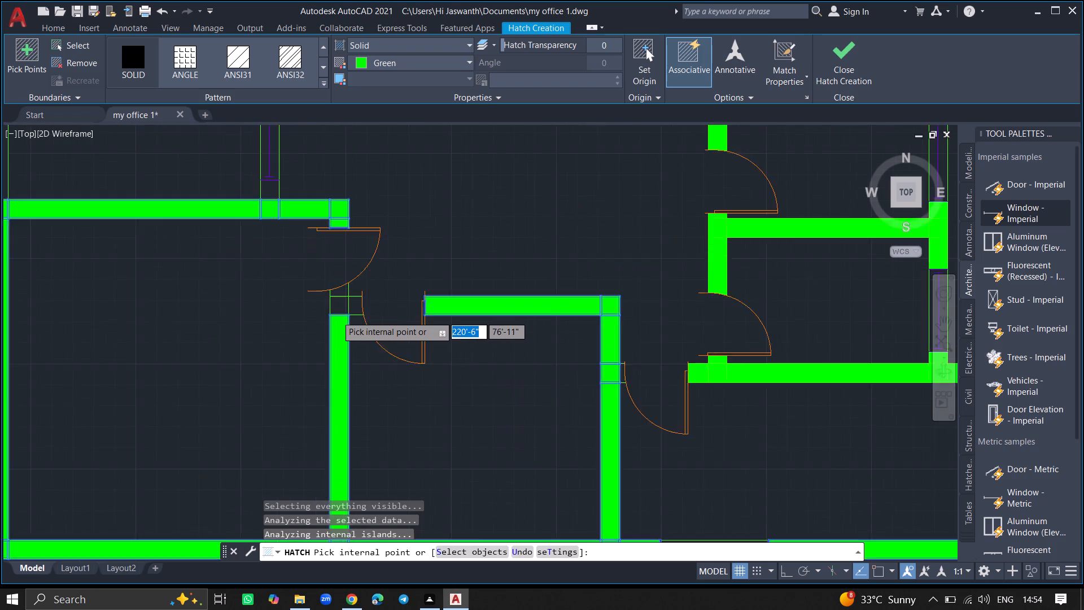
ctrl+scroll(336, 316, up, 1)
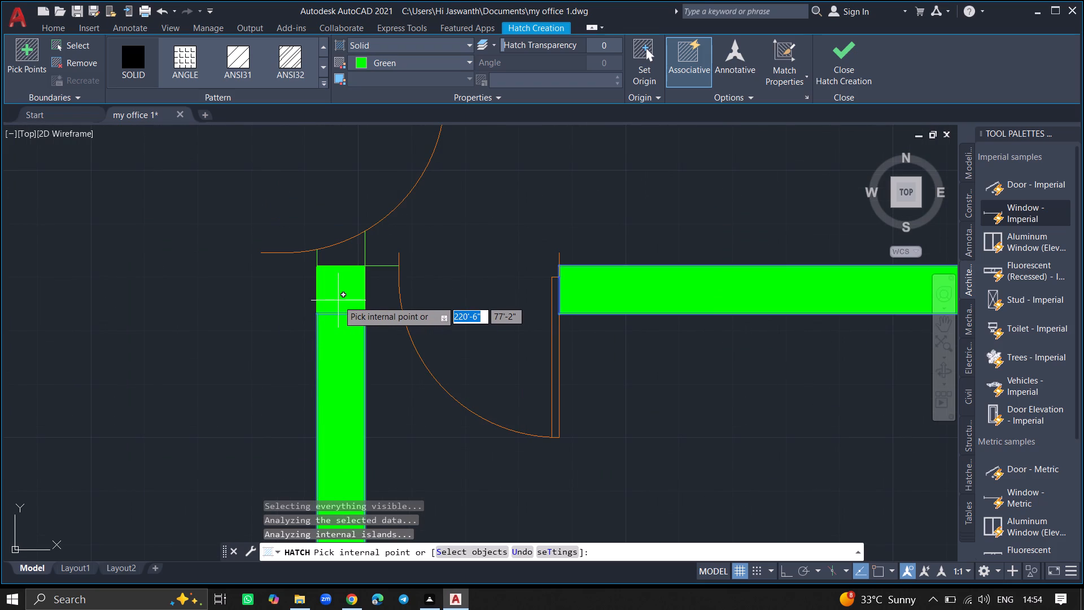
click(338, 300)
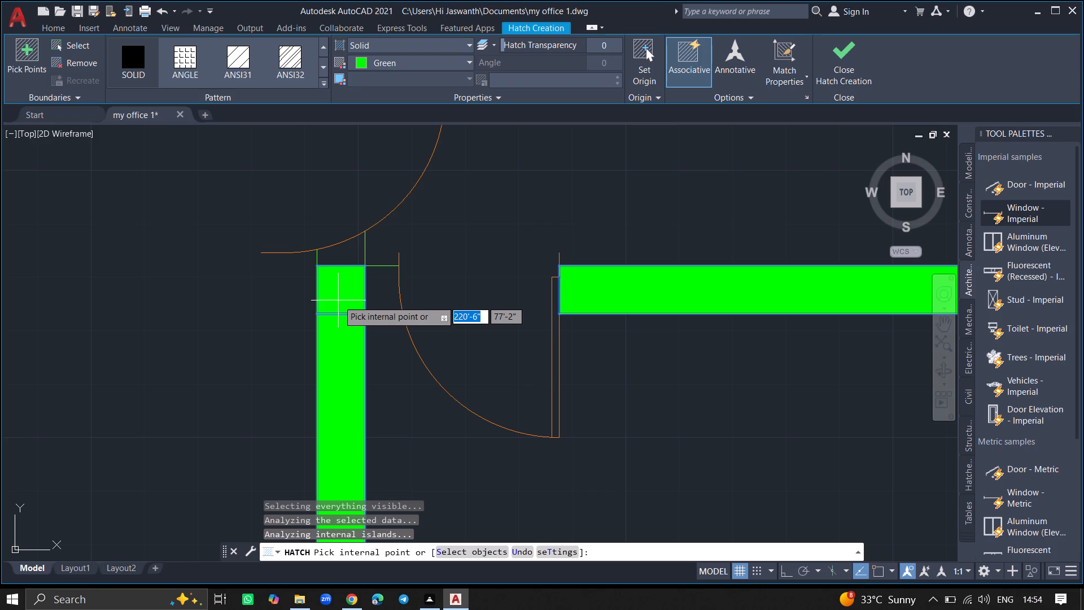
click(371, 289)
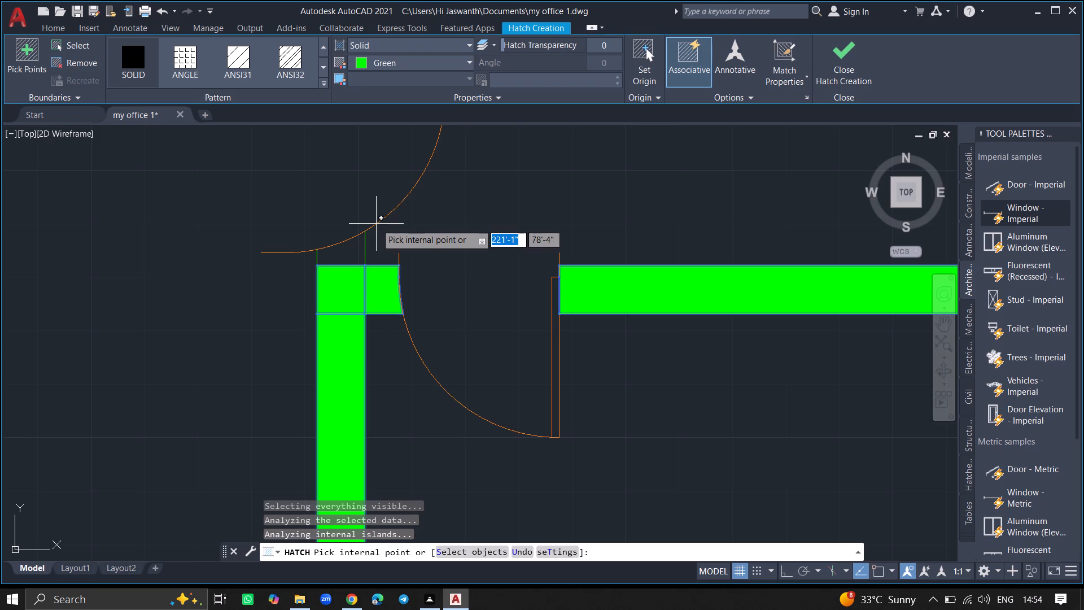
click(356, 245)
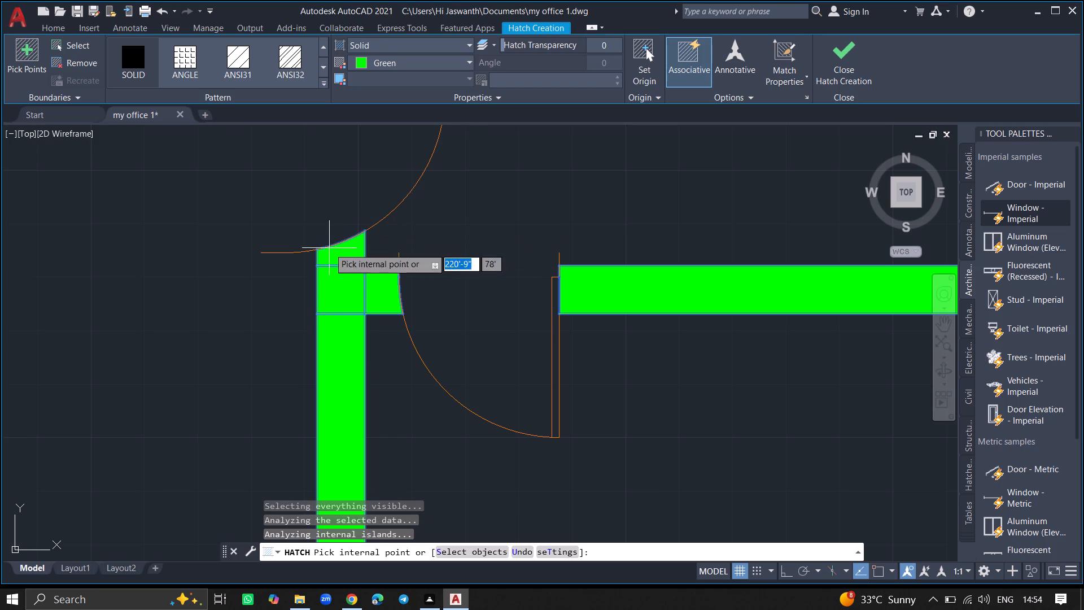
Hatch the small left room's left wall, both stubs beside its window, its top wall and the junctions at that wall's two ends.
ctrl+scroll(263, 274, down, 4)
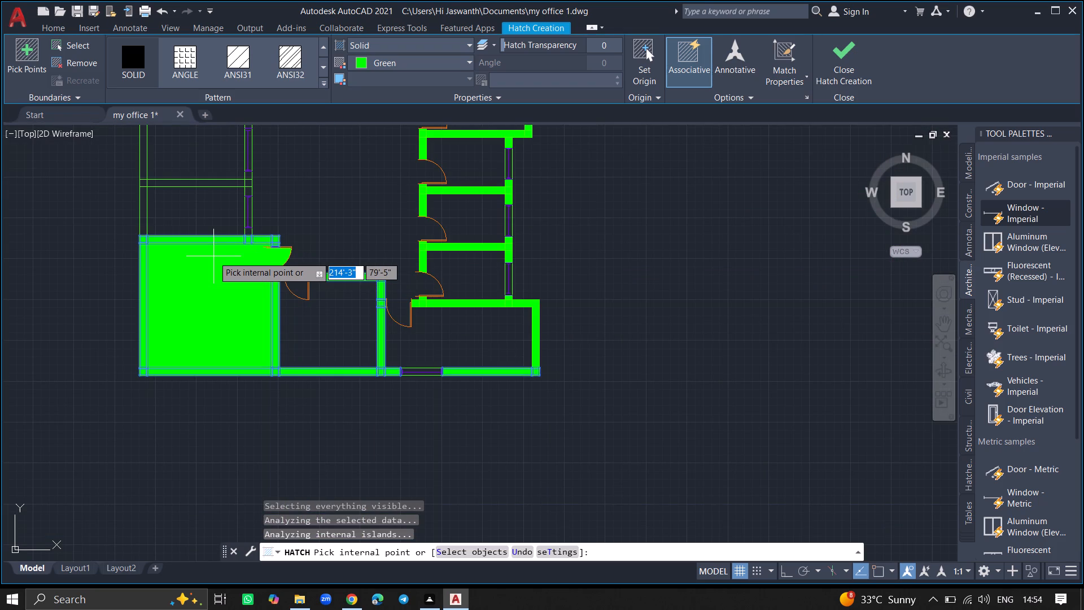
click(143, 212)
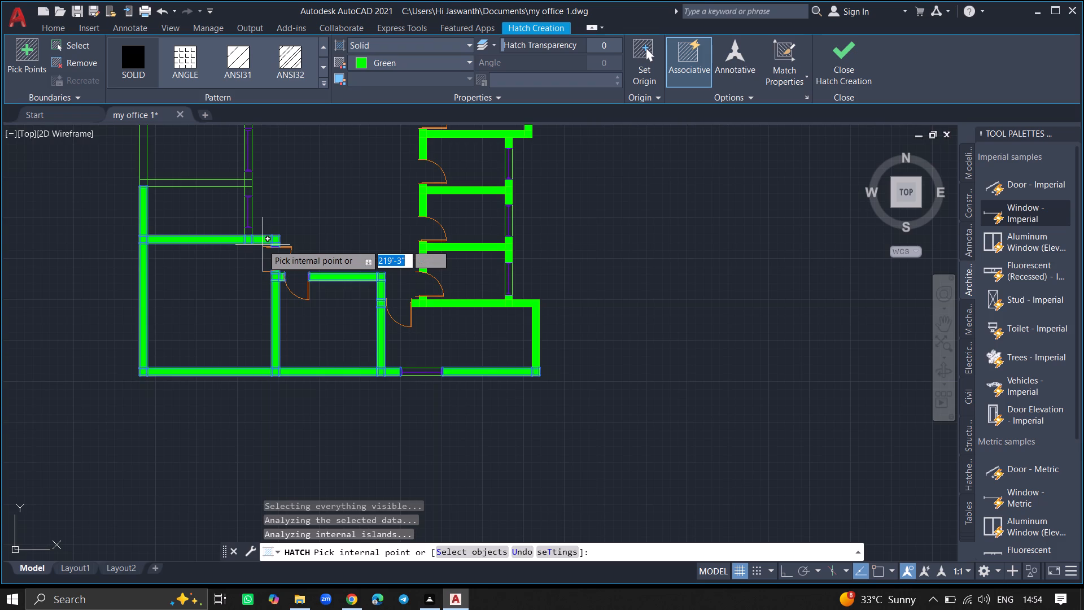
ctrl+scroll(263, 245, up, 5)
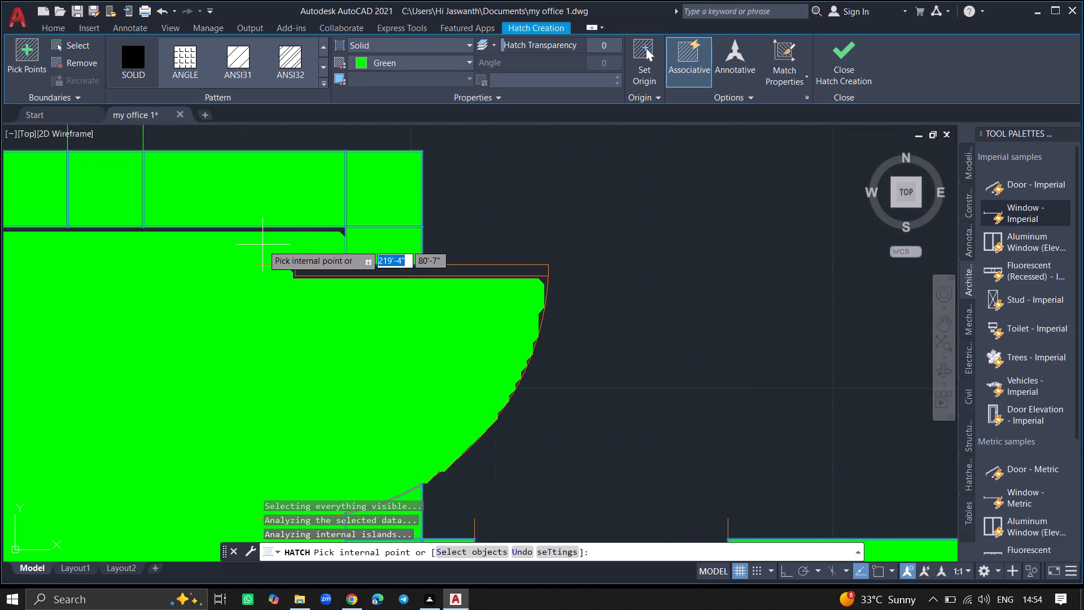
ctrl+scroll(304, 326, down, 3)
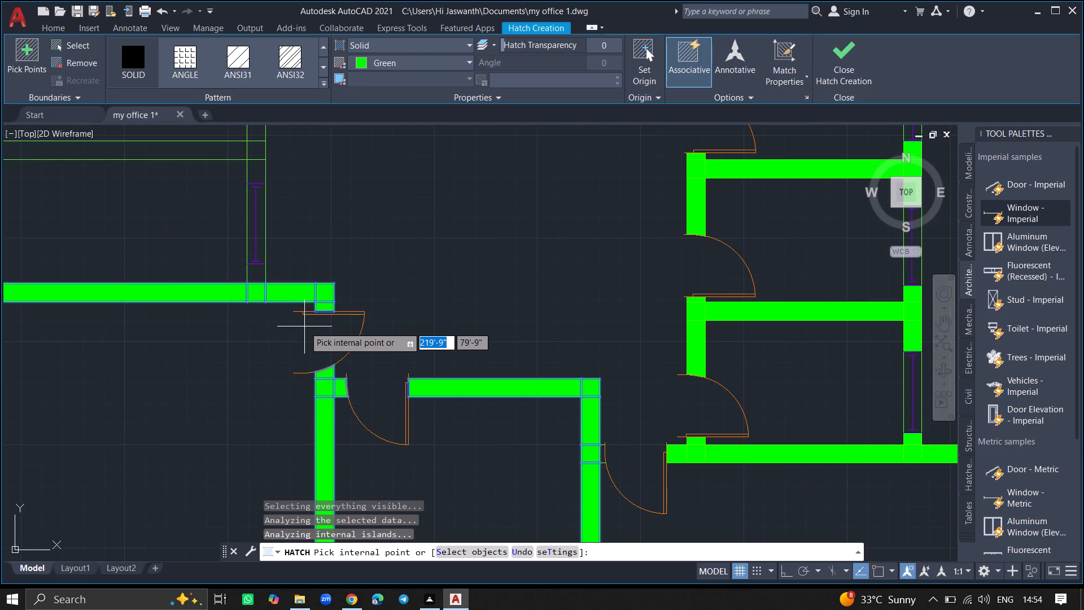
click(259, 272)
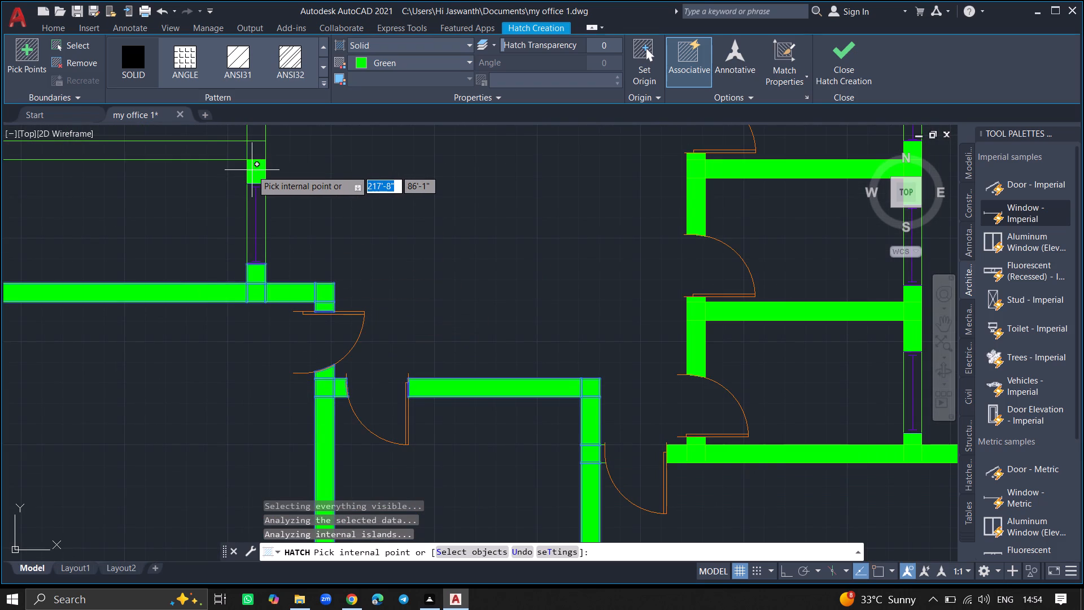
ctrl+scroll(252, 170, up, 5)
click(252, 170)
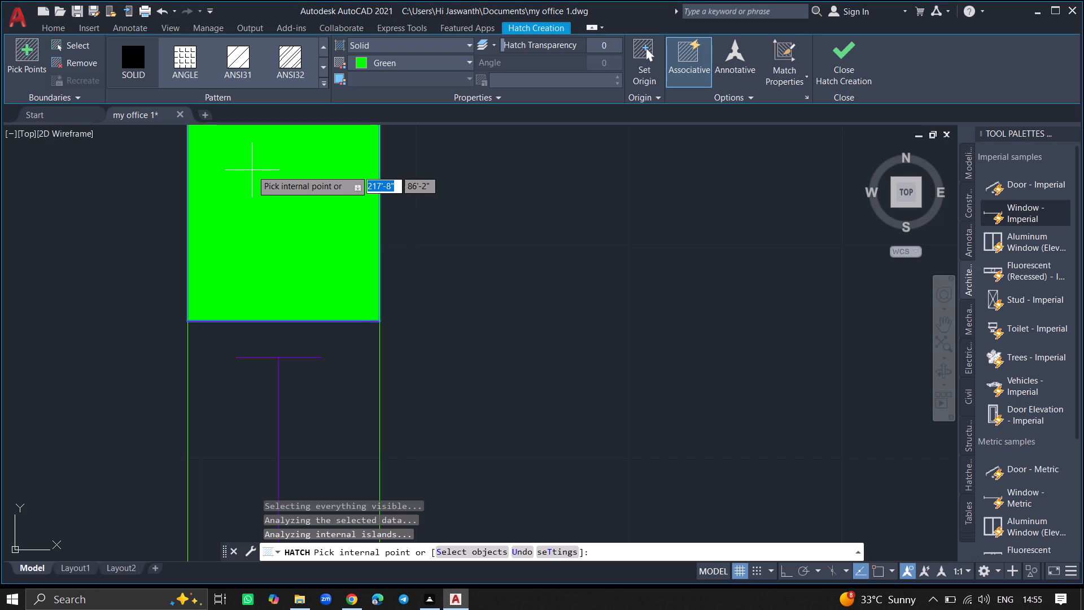
ctrl+scroll(252, 168, down, 7)
ctrl+scroll(310, 189, down, 1)
click(218, 164)
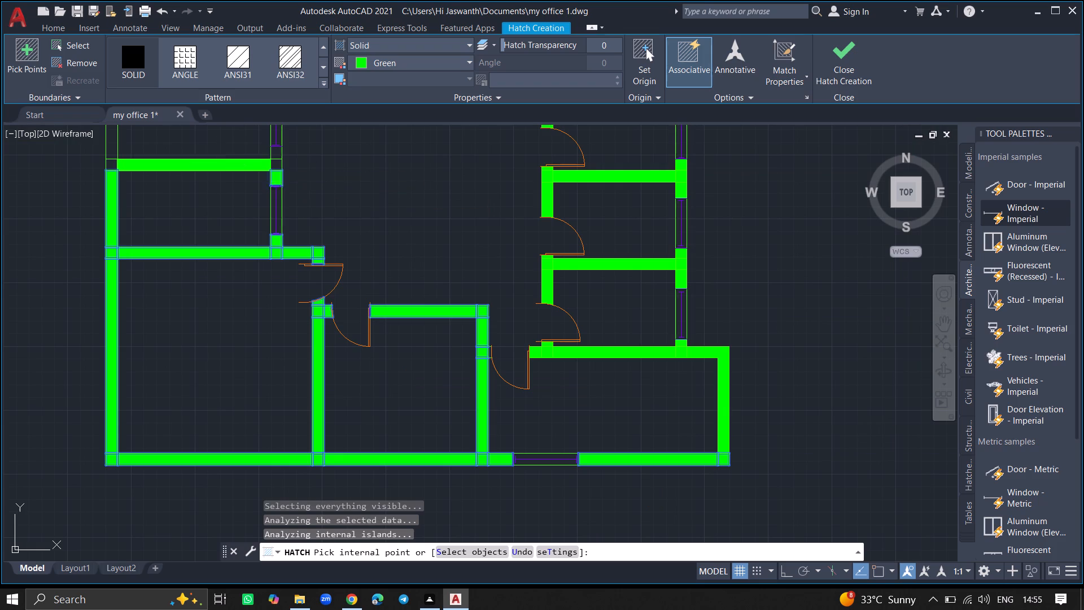
click(112, 167)
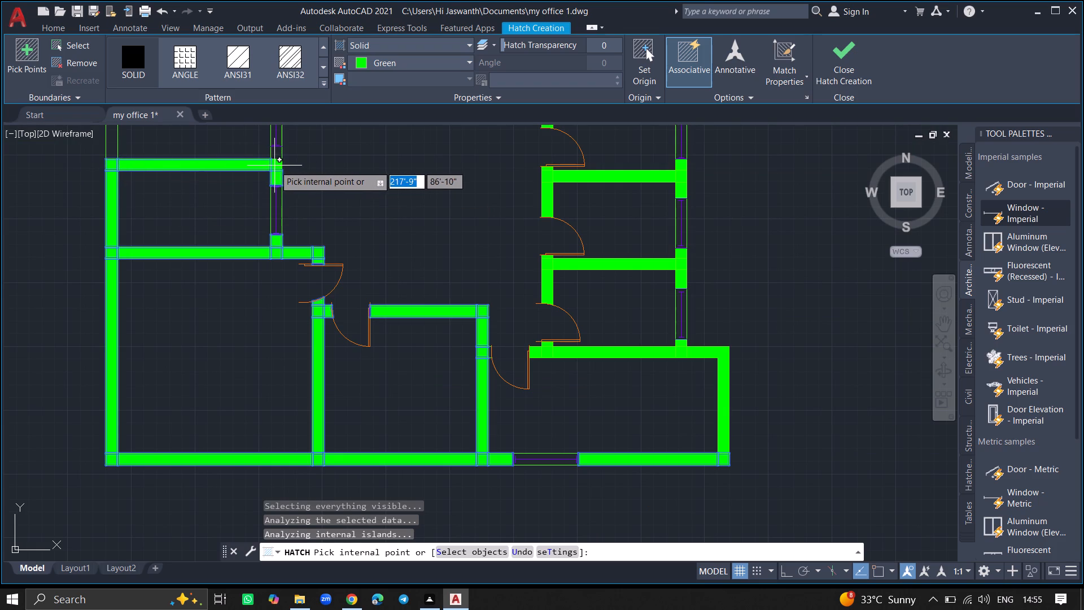
click(274, 165)
Hatch the left wall of the room above the small left room and the stubs above and below its window, then finish the hatch.
ctrl+scroll(226, 198, down, 3)
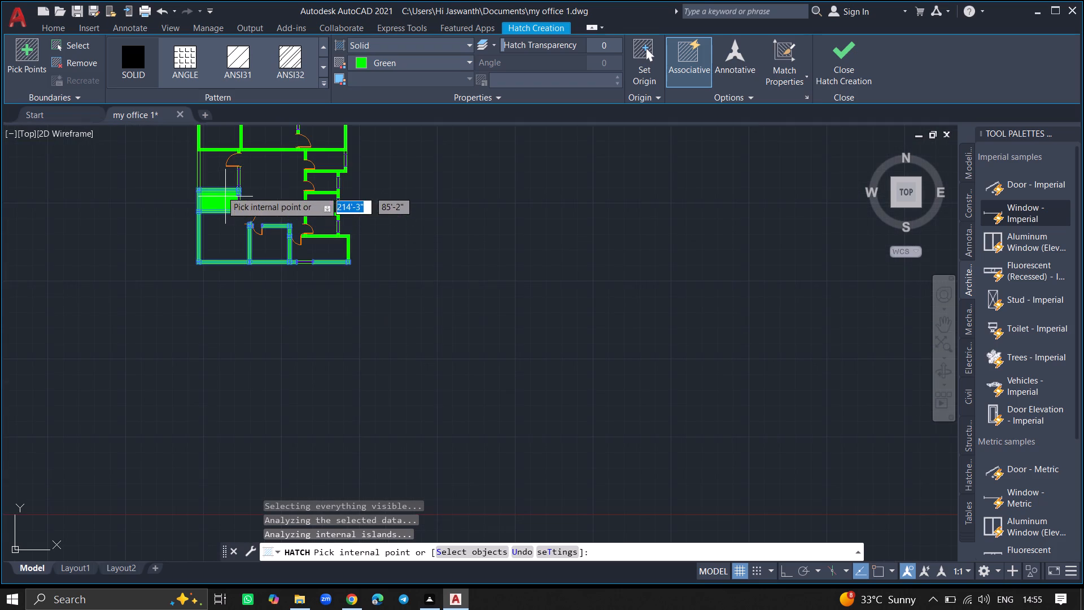
ctrl+scroll(198, 161, up, 8)
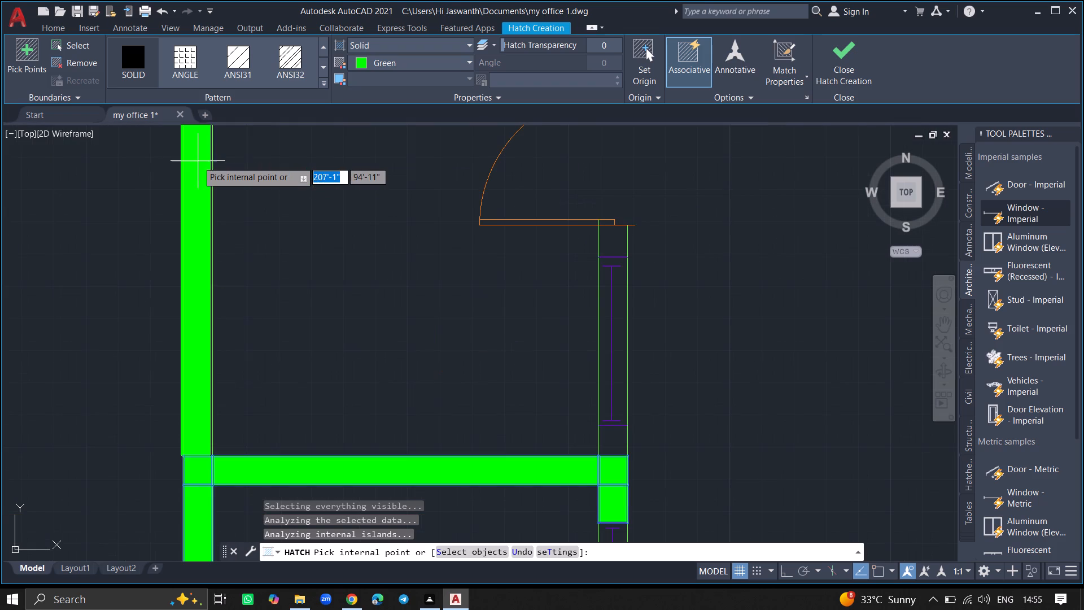
click(198, 161)
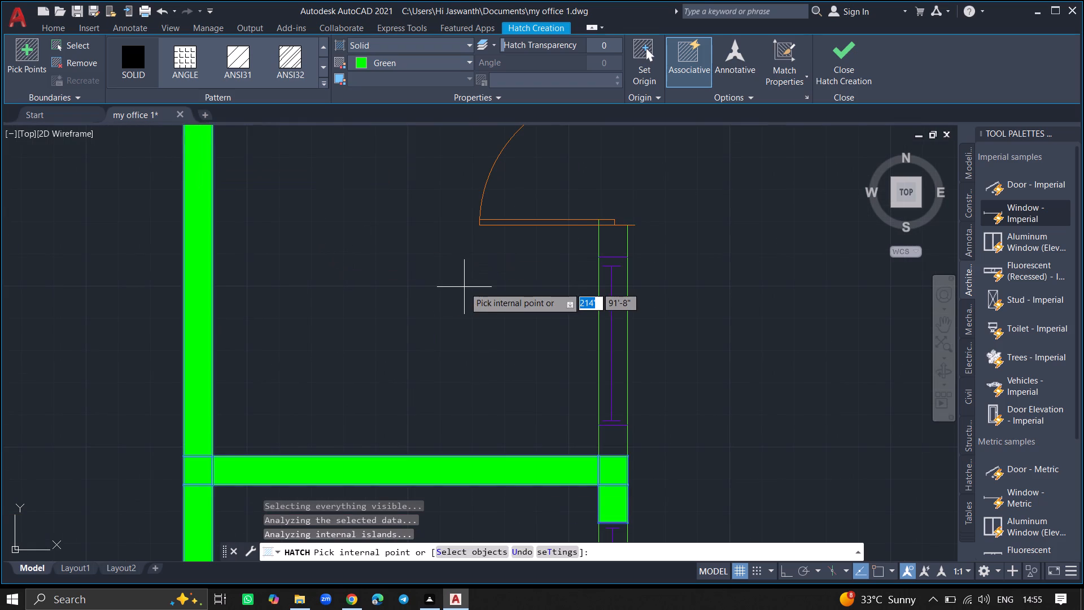
click(607, 242)
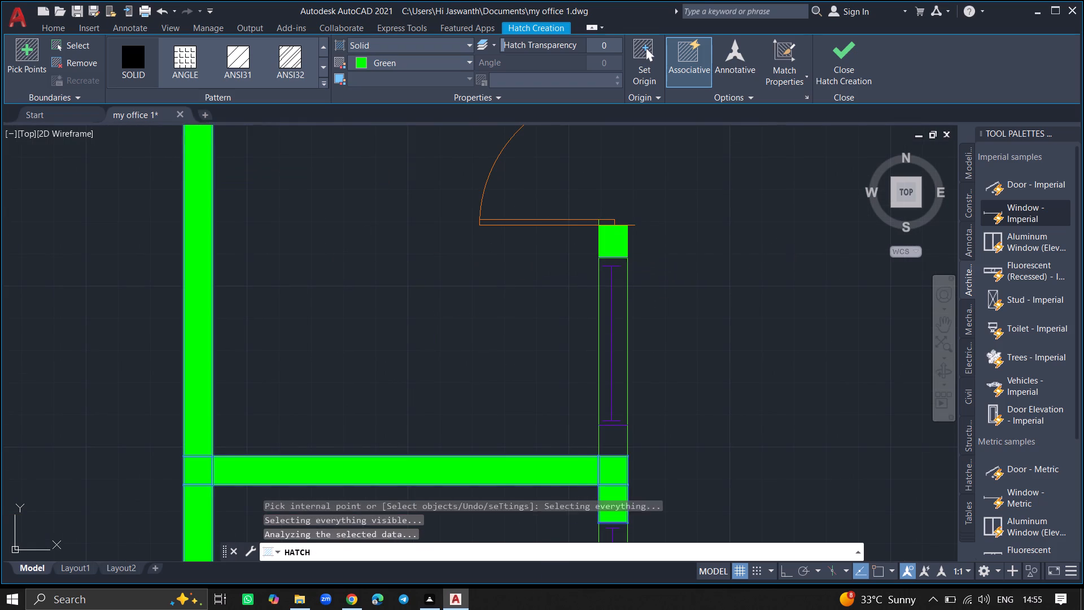
click(607, 436)
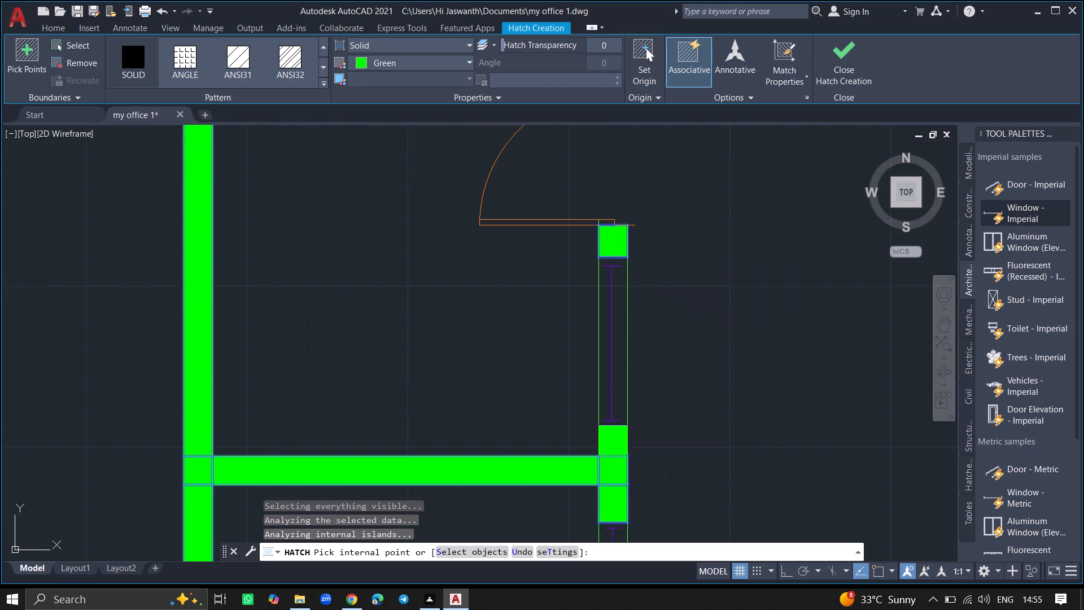
ctrl+scroll(521, 414, down, 5)
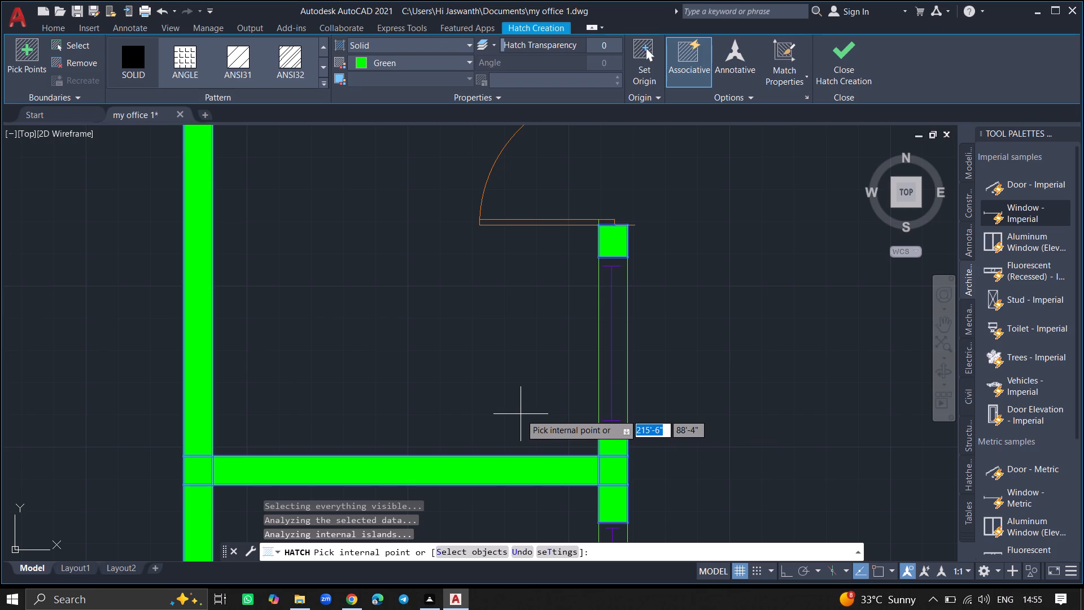
ctrl+scroll(521, 414, down, 9)
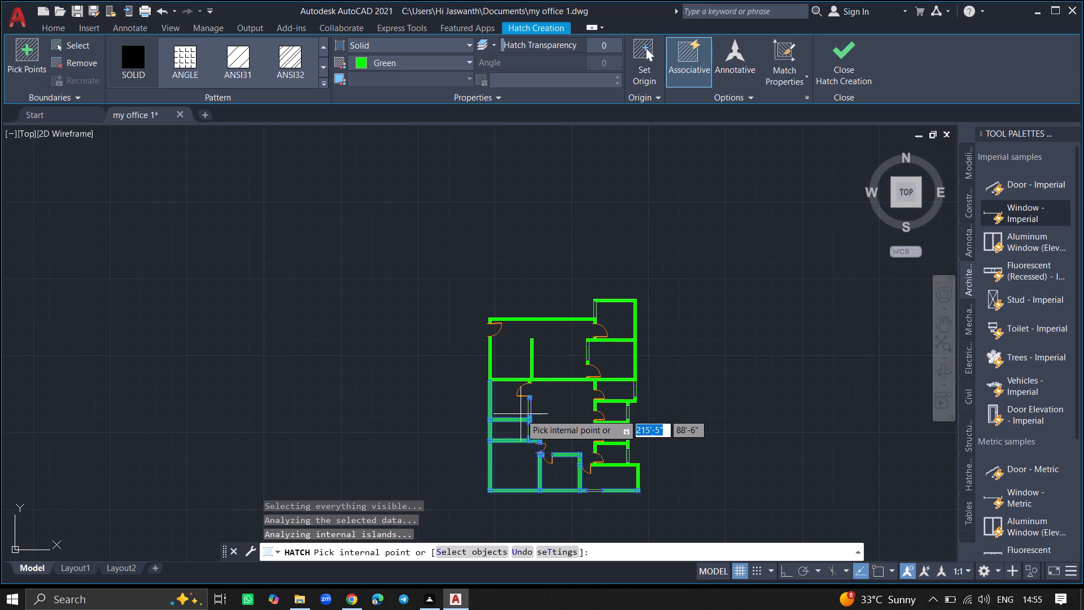
key(Return)
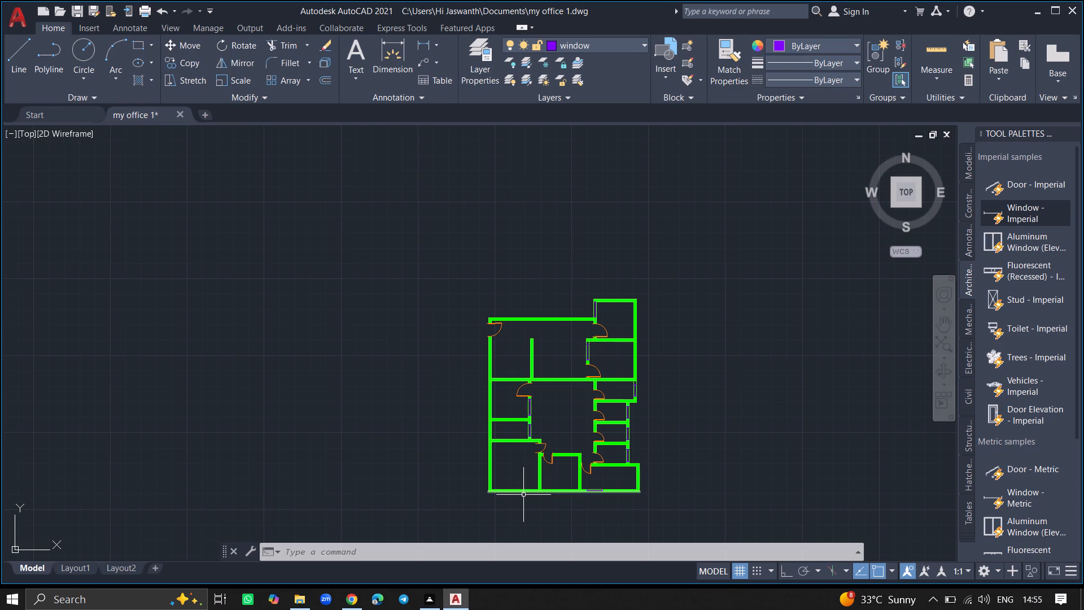
Copy the door of the third small right-hand room into the left room just above the small left room's top wall.
ctrl+scroll(554, 480, up, 4)
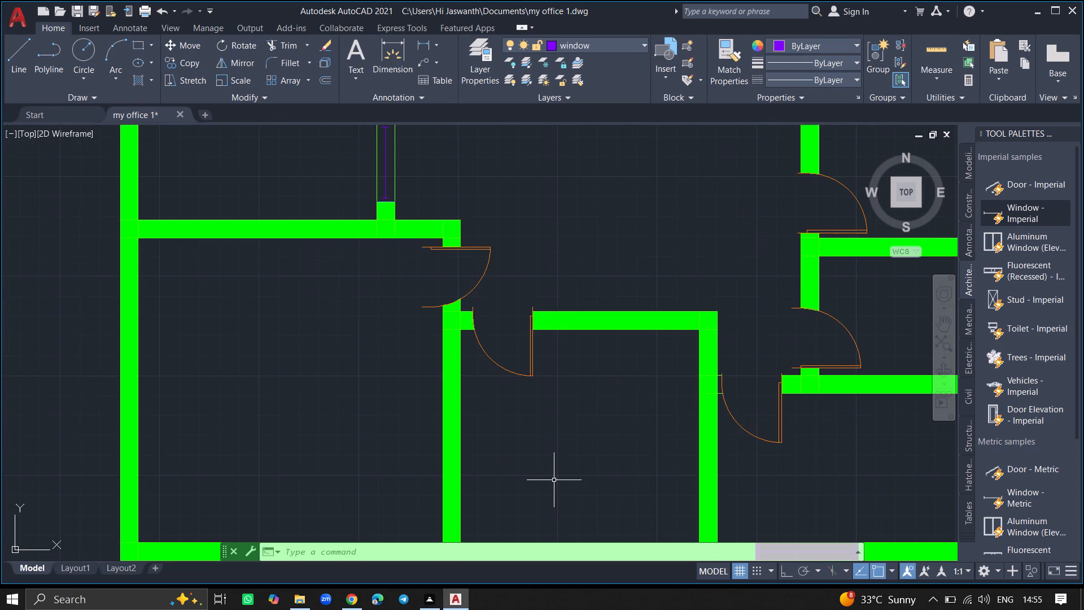
ctrl+scroll(535, 451, down, 3)
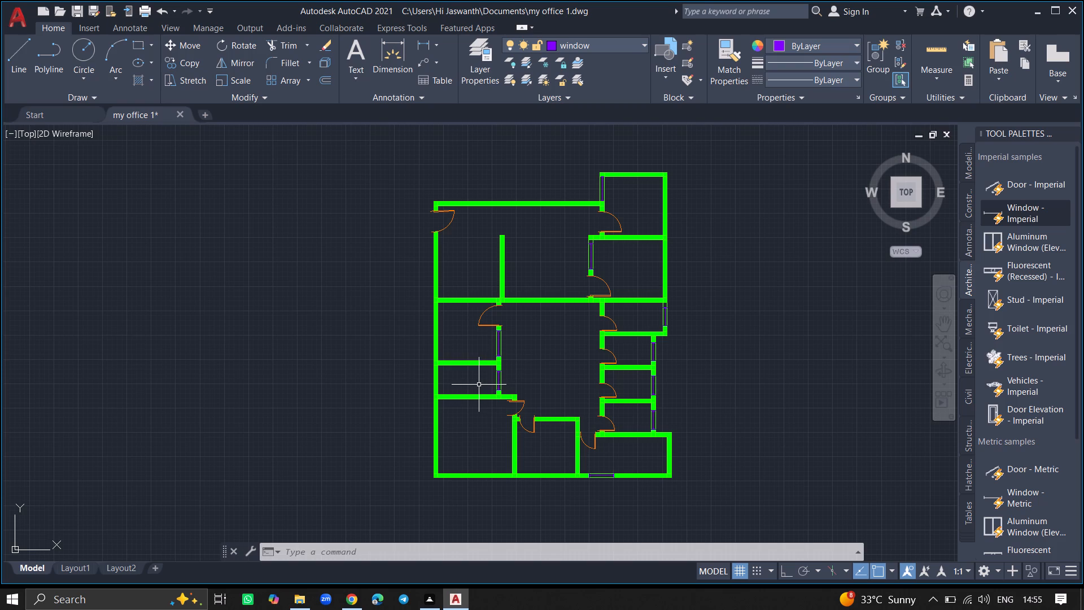
click(611, 387)
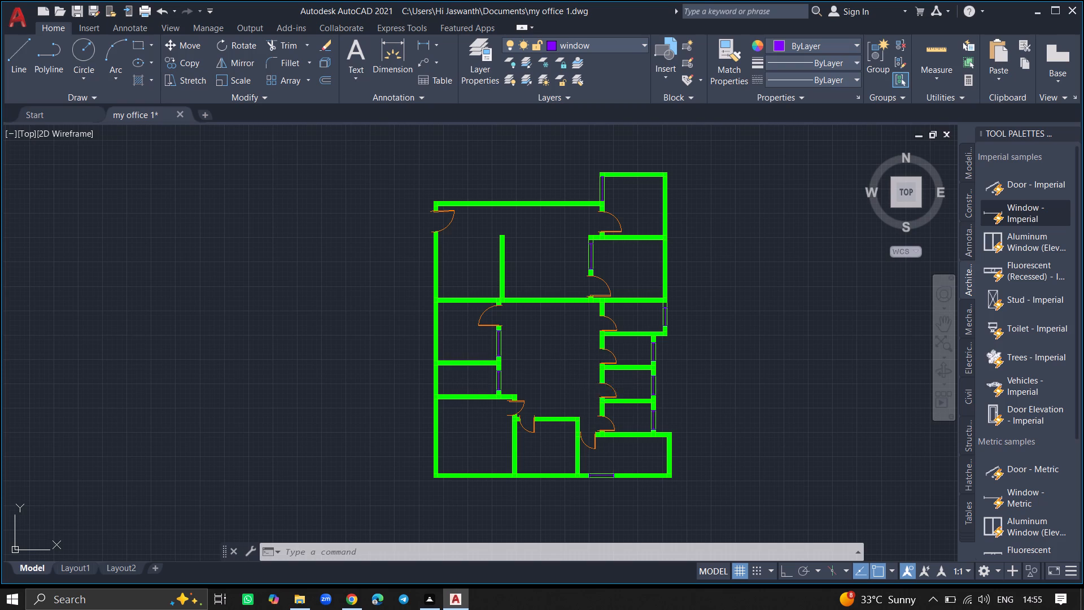
text(copy)
key(Return)
click(611, 387)
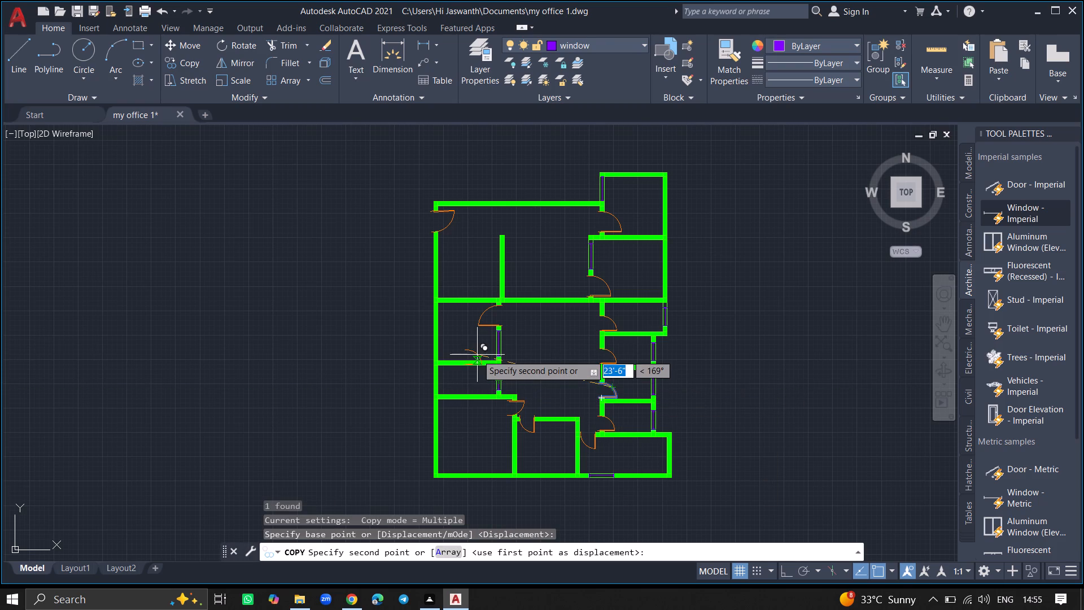
ctrl+scroll(477, 355, up, 6)
click(488, 293)
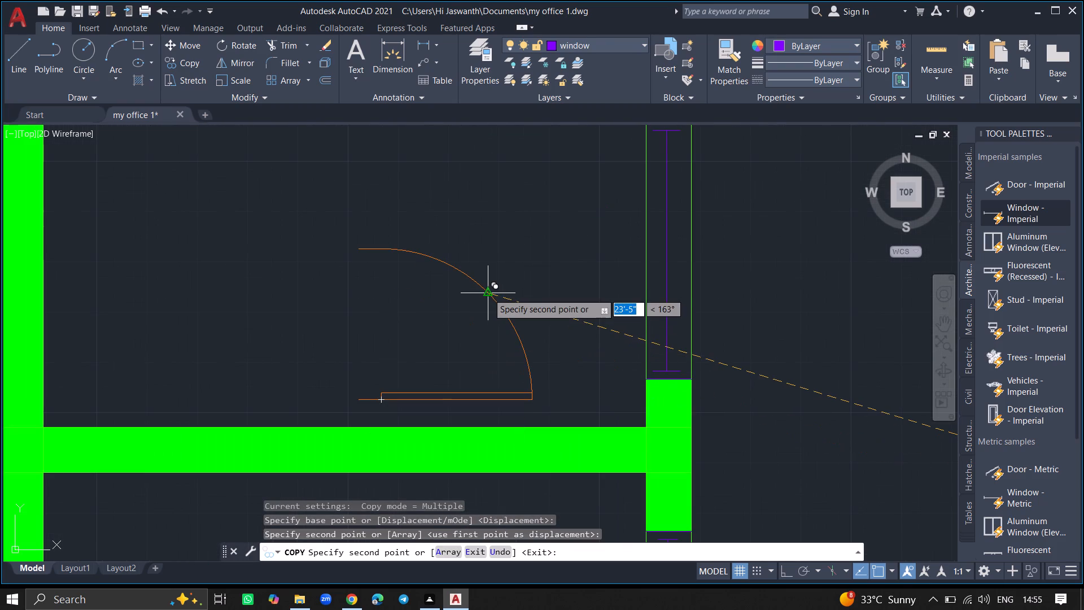
key(Return)
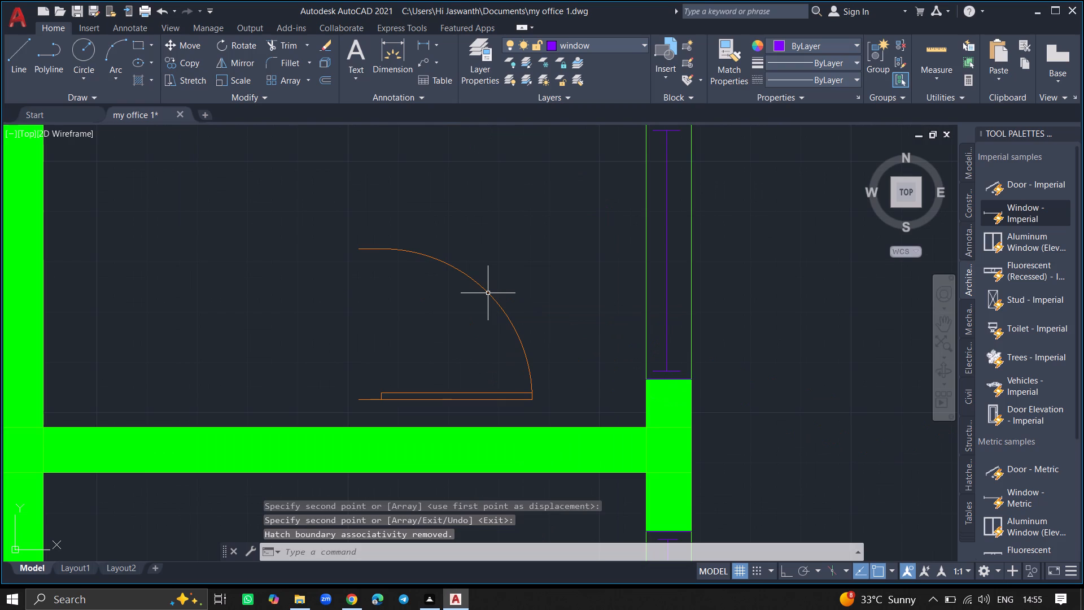
Rotate the copied door 90° clockwise about the free end of its leaf so the leaf stands vertical.
click(488, 293)
text(ro)
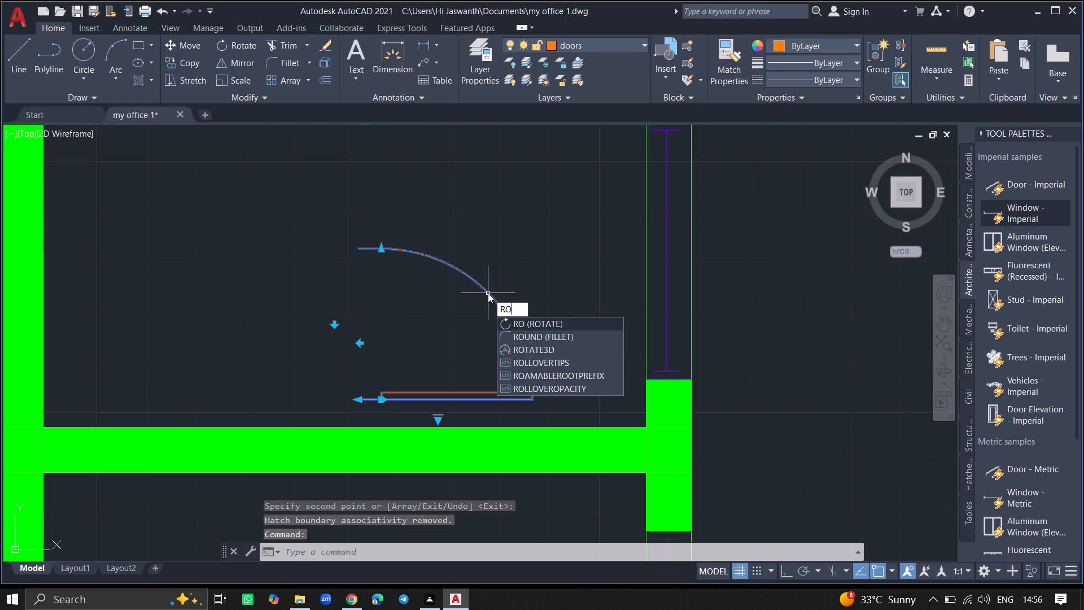
key(Return)
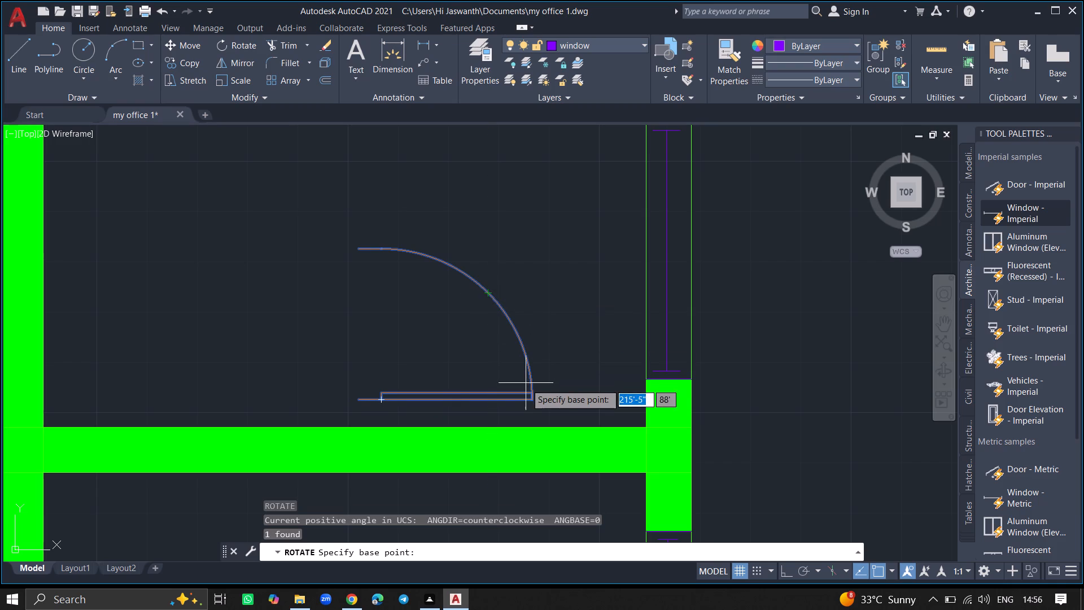
click(532, 404)
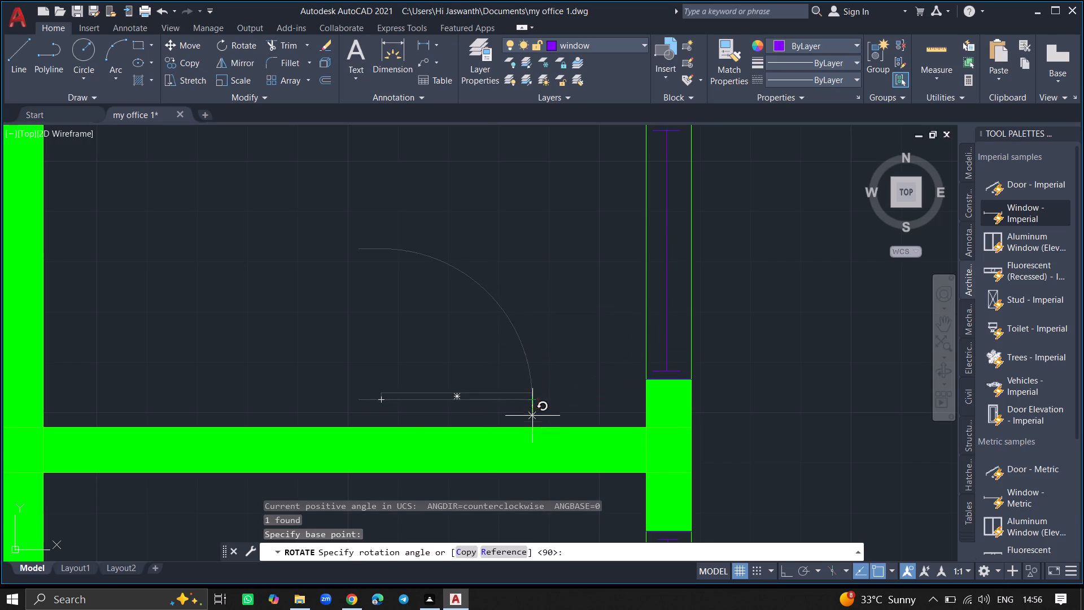
click(531, 439)
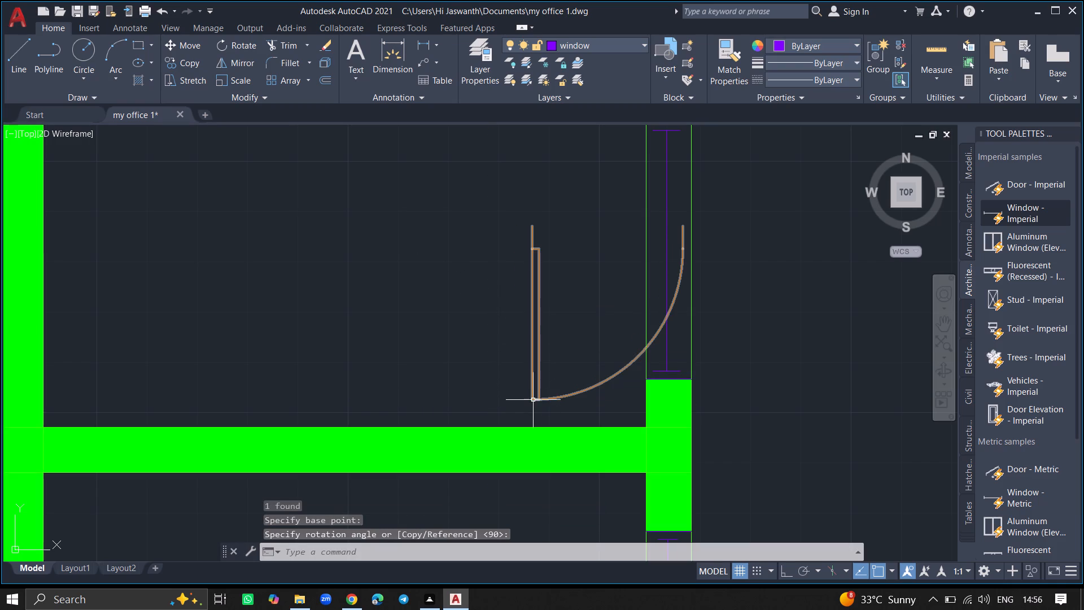
Mirror the copied door across the vertical centreline of its leaf and erase the source door.
click(534, 399)
text(mirror)
key(Return)
click(534, 399)
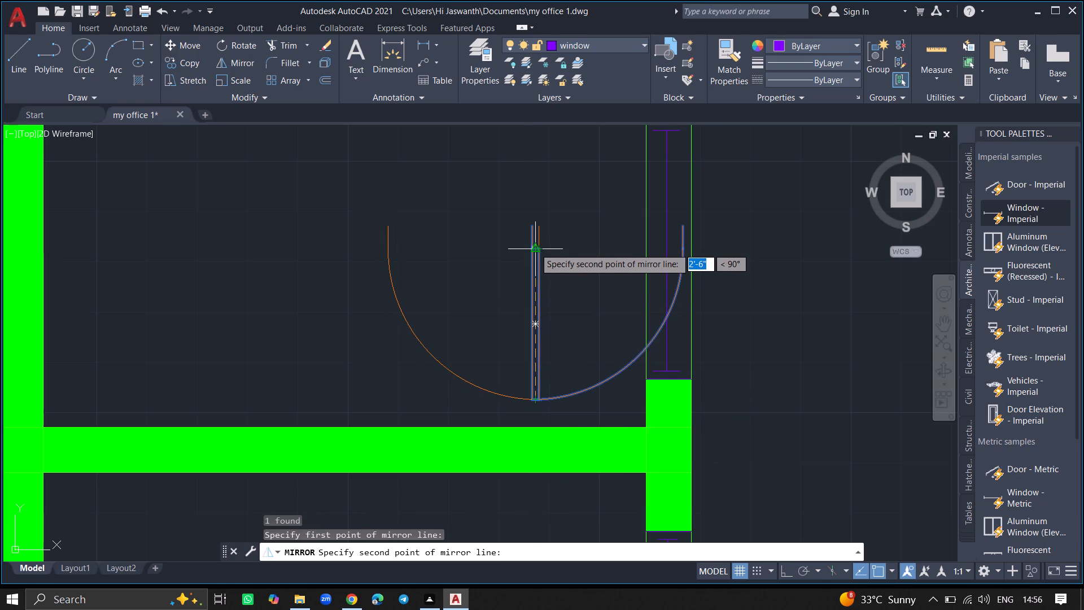
ctrl+scroll(535, 249, up, 10)
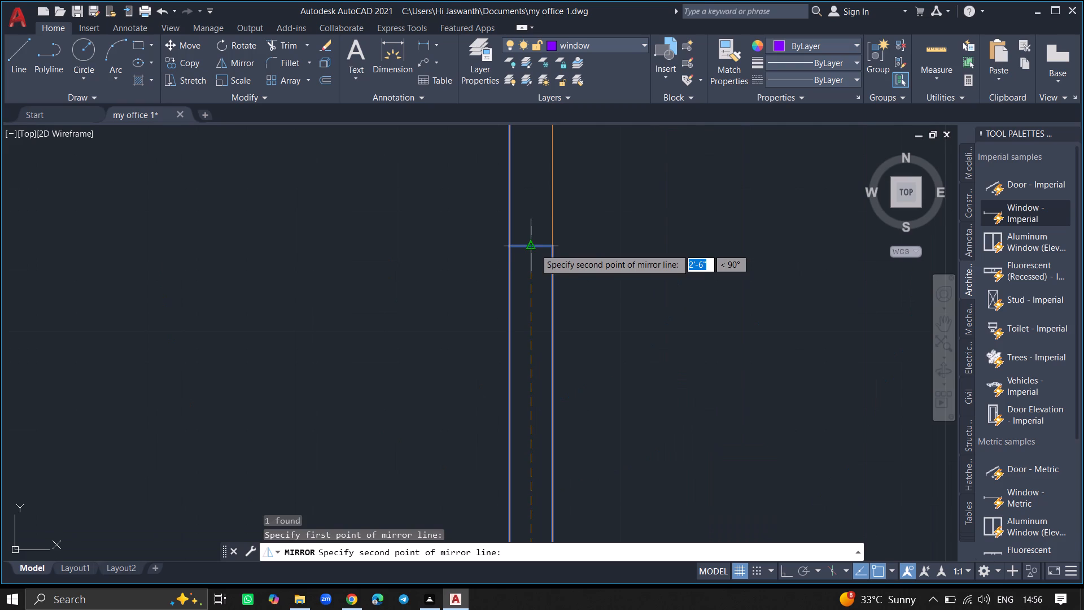
click(535, 249)
drag(551, 277, 535, 249)
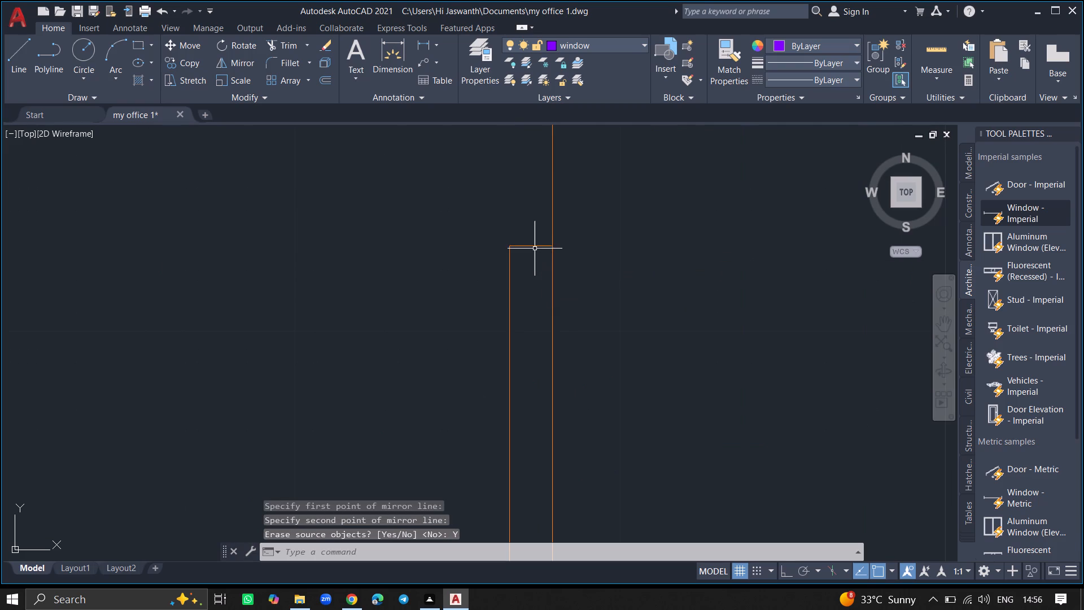
Move the mirrored door by its leaf's upper end down across the small left room's top wall, near the wall's window-side junction.
ctrl+scroll(493, 245, down, 6)
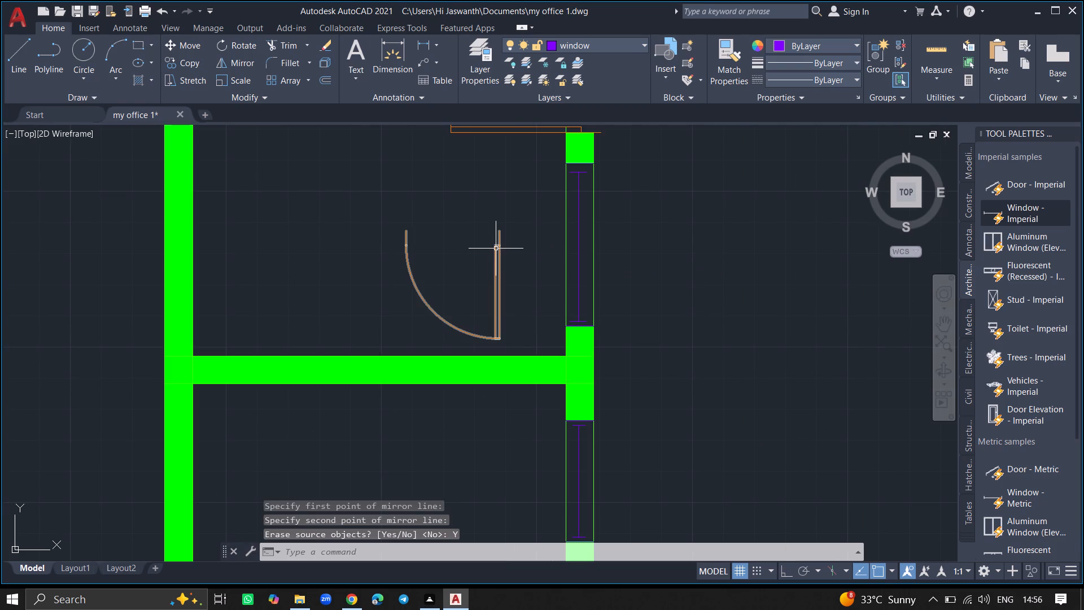
click(496, 249)
text(move)
key(Return)
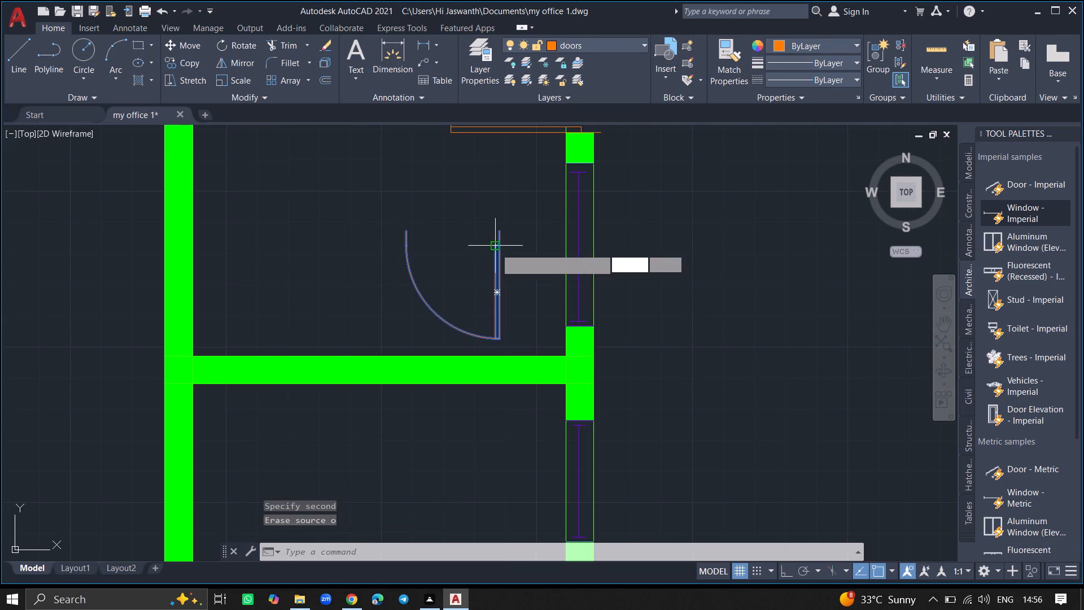
click(496, 249)
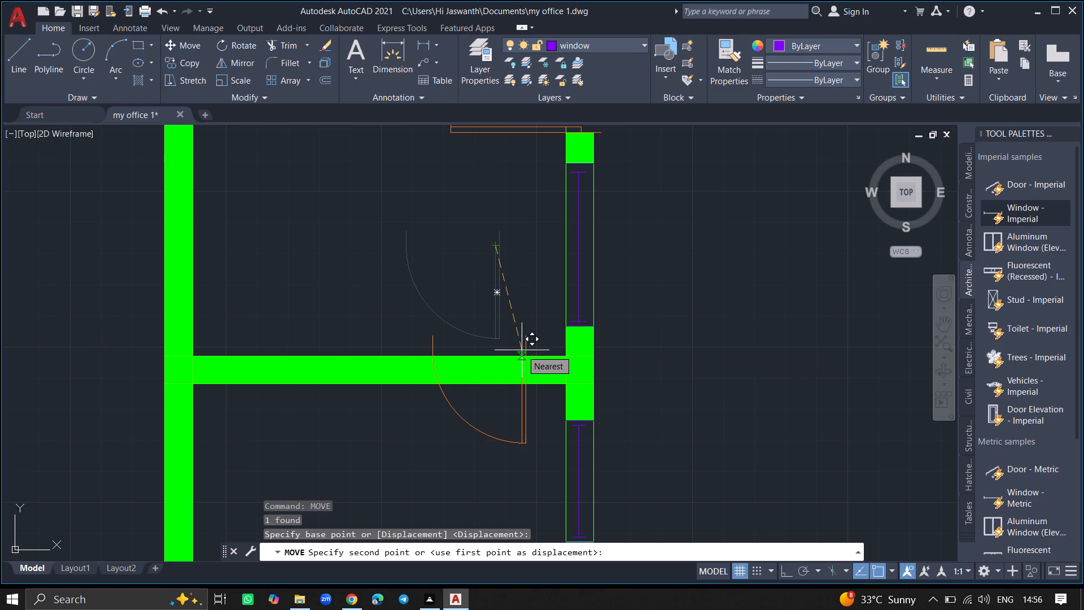
ctrl+scroll(522, 350, down, 5)
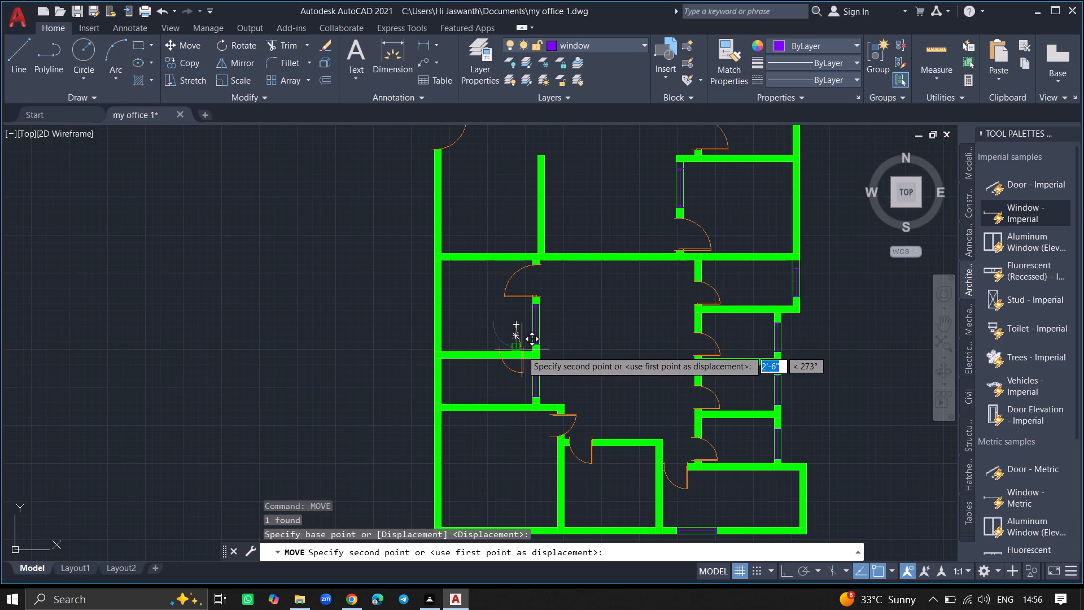
ctrl+scroll(524, 350, up, 5)
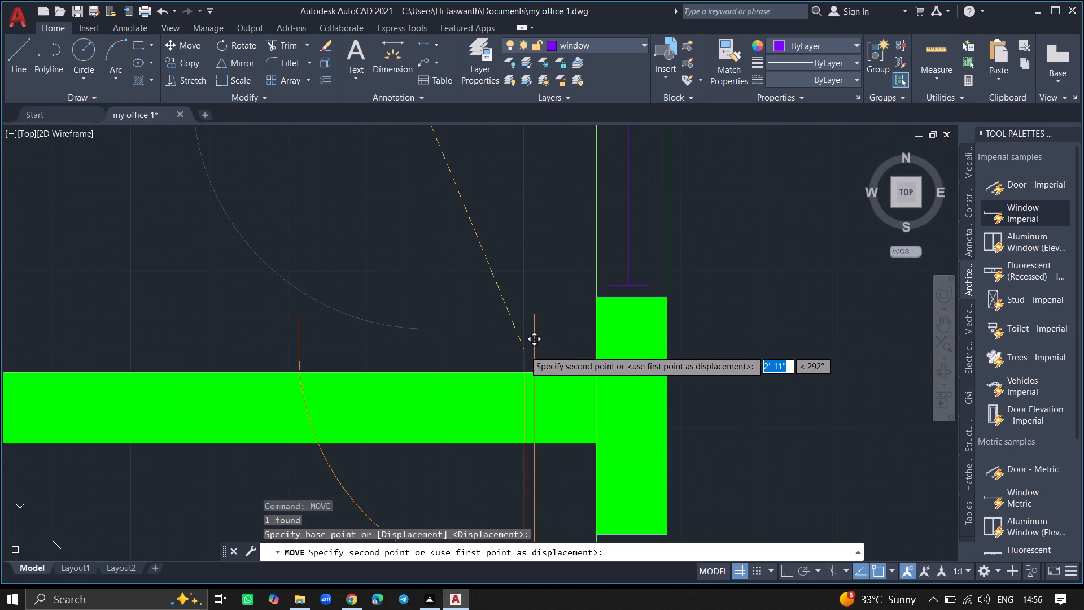
click(524, 350)
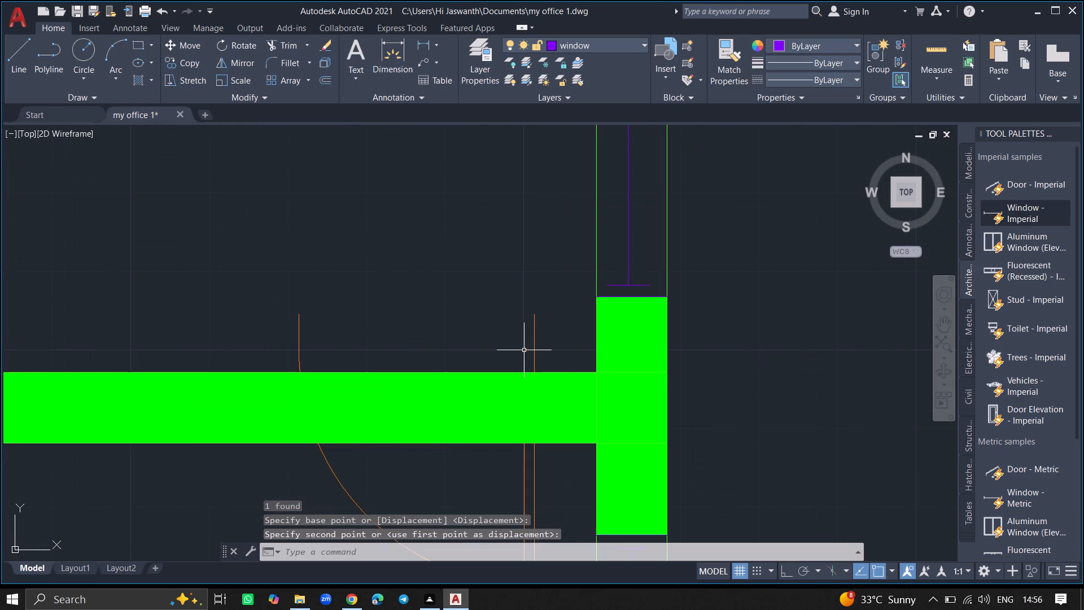
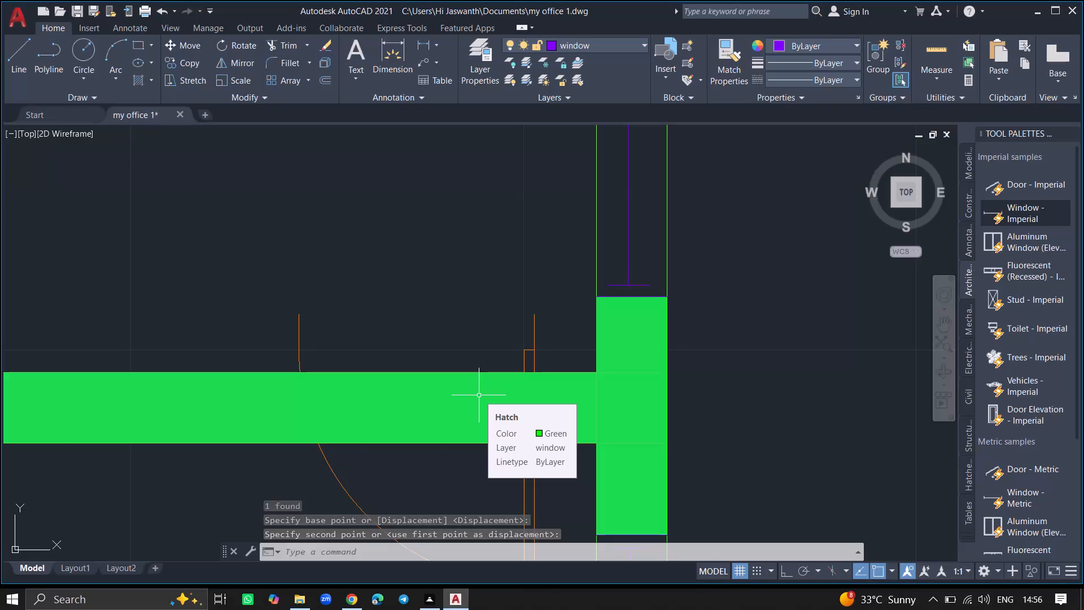
Trim the wall hatch and both wall lines within the new door's opening in the small left room's top wall, including across the leaf.
text(trim)
key(Return)
click(479, 395)
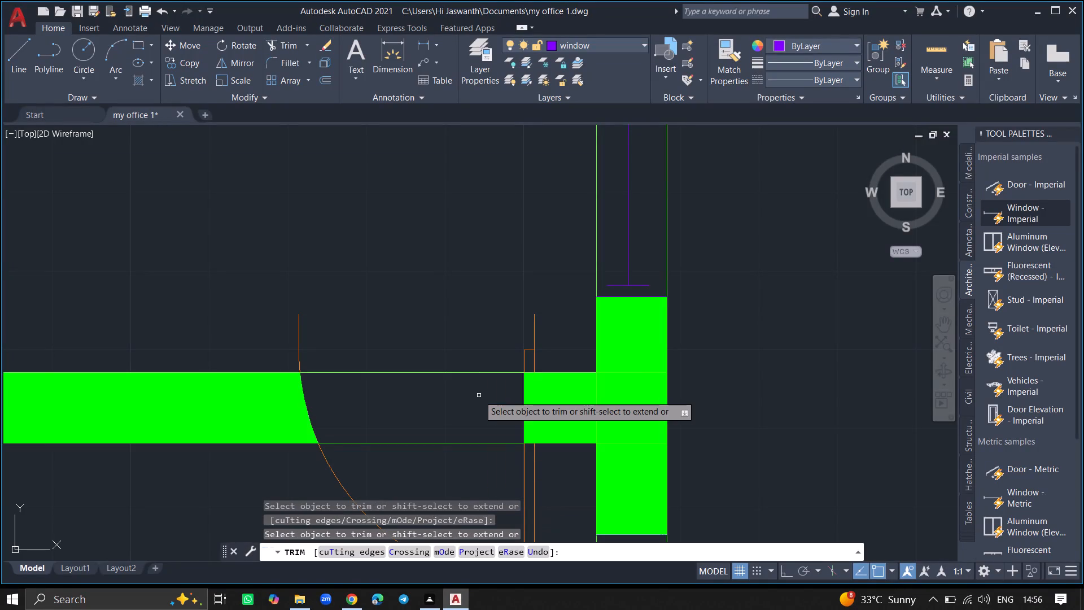
click(475, 374)
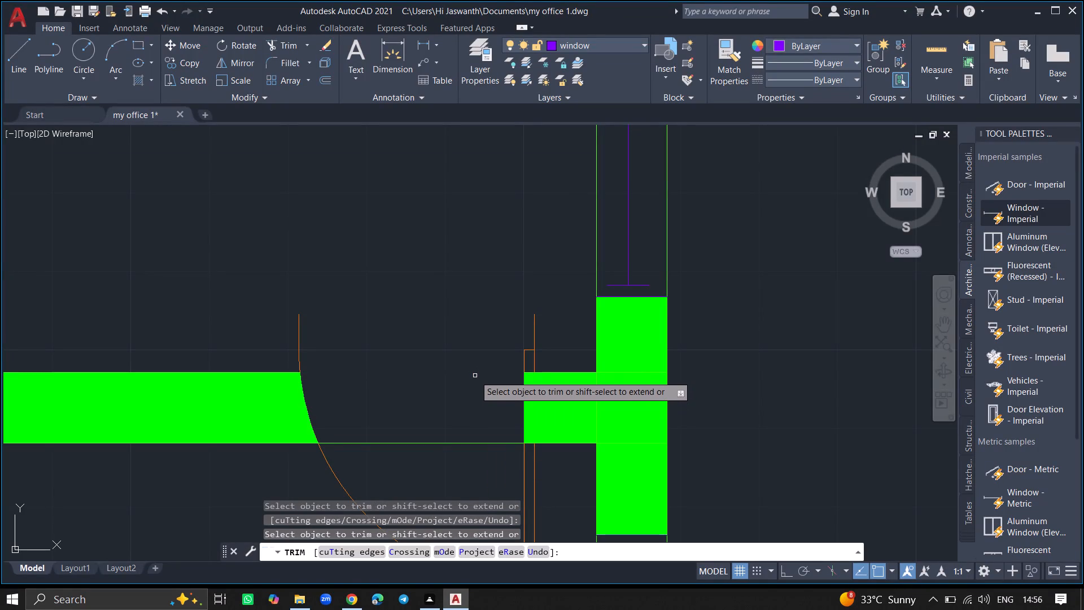
click(478, 445)
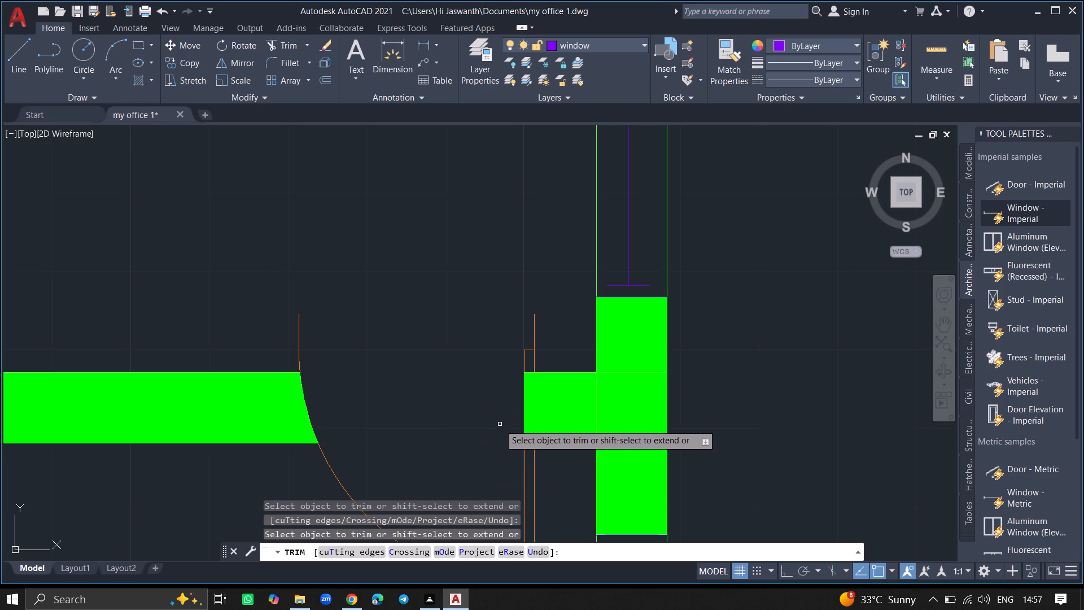
click(527, 412)
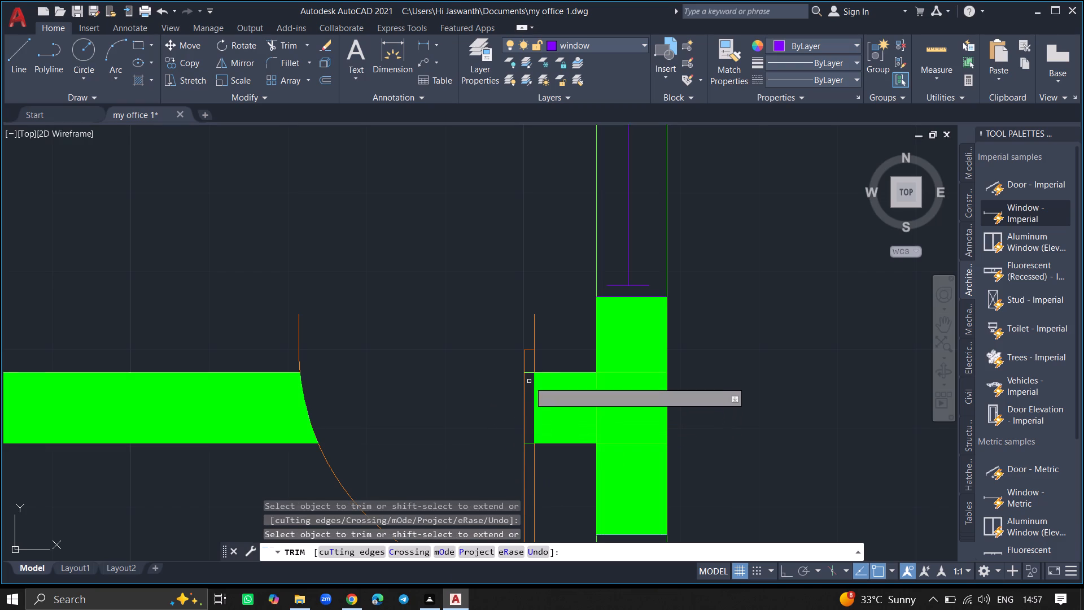
click(530, 373)
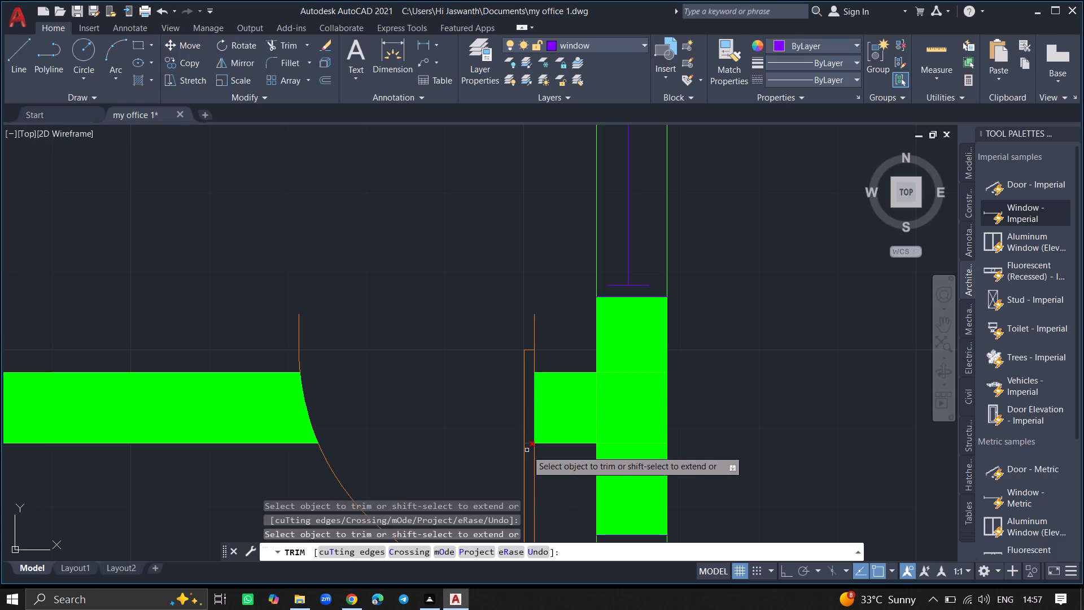
click(532, 445)
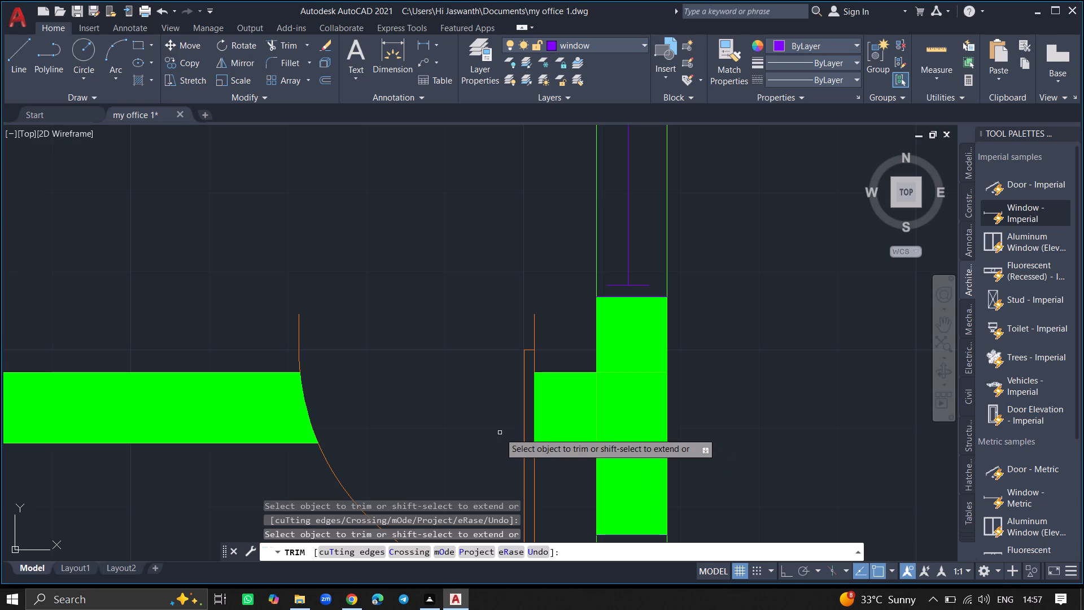
key(Return)
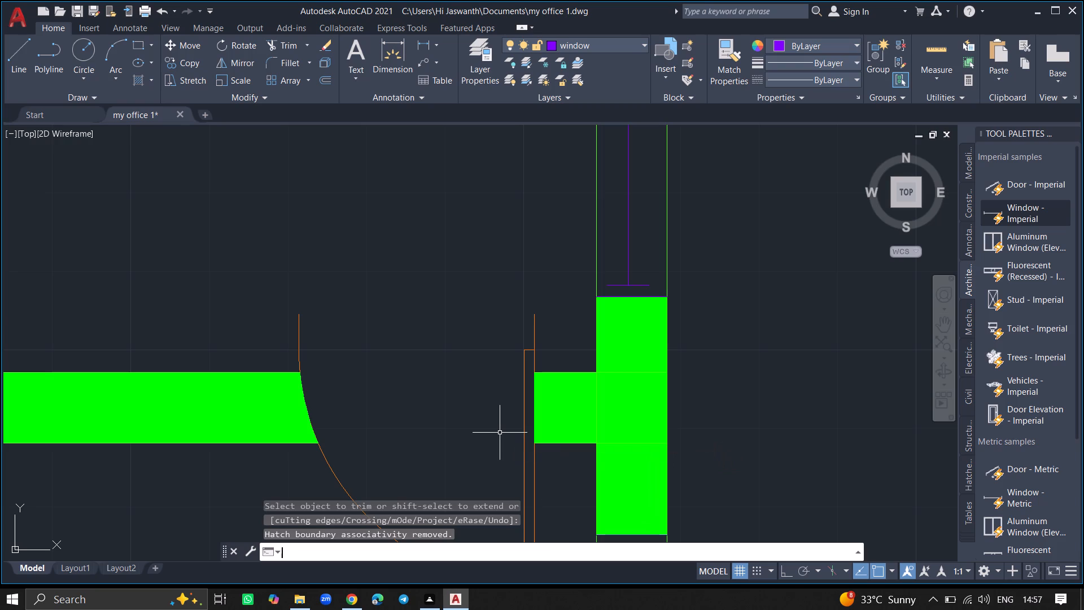
Make the furniture layer current and close the layer manager.
ctrl+scroll(500, 433, down, 3)
ctrl+scroll(469, 384, down, 1)
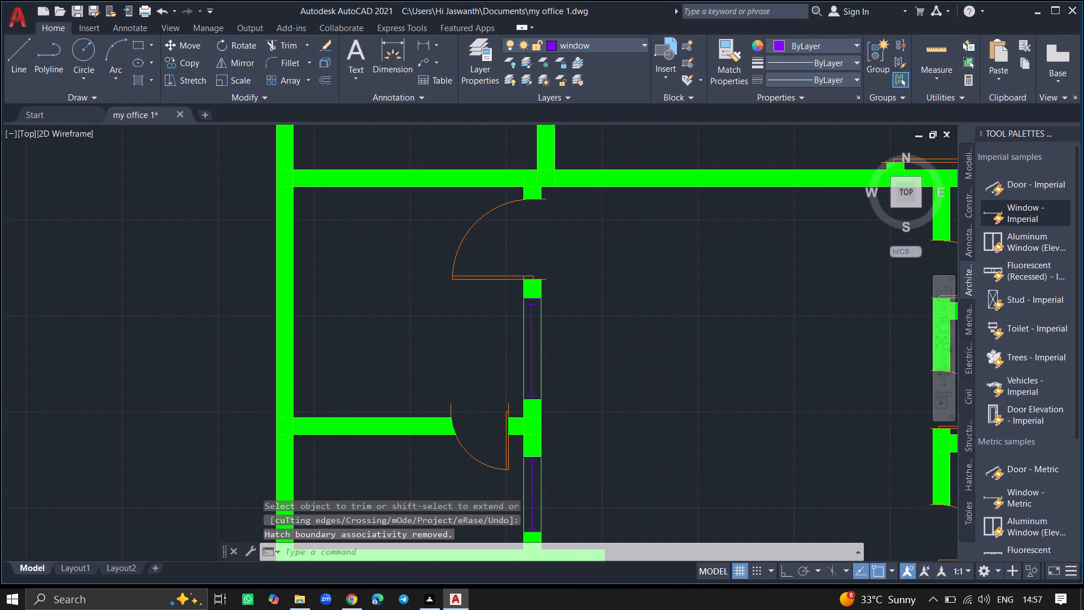
ctrl+scroll(547, 353, down, 2)
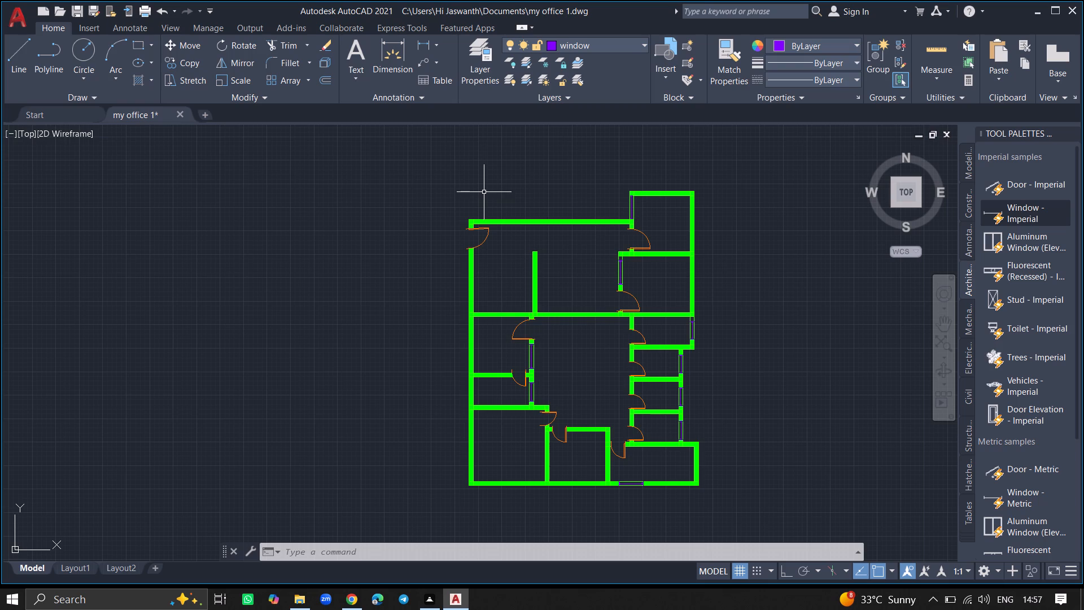
click(474, 65)
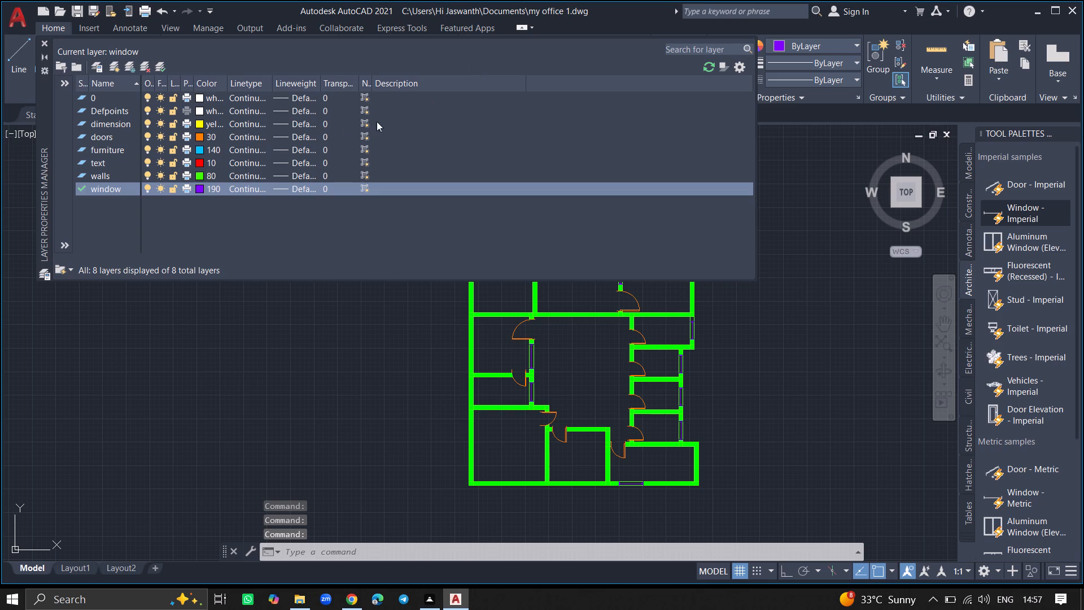
double_click(112, 149)
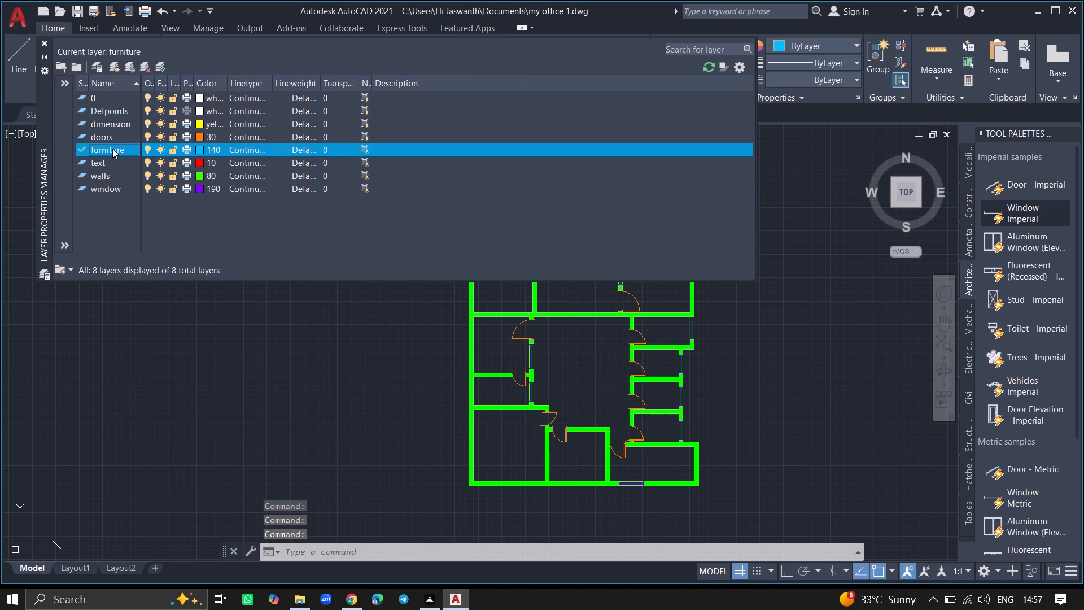
click(42, 42)
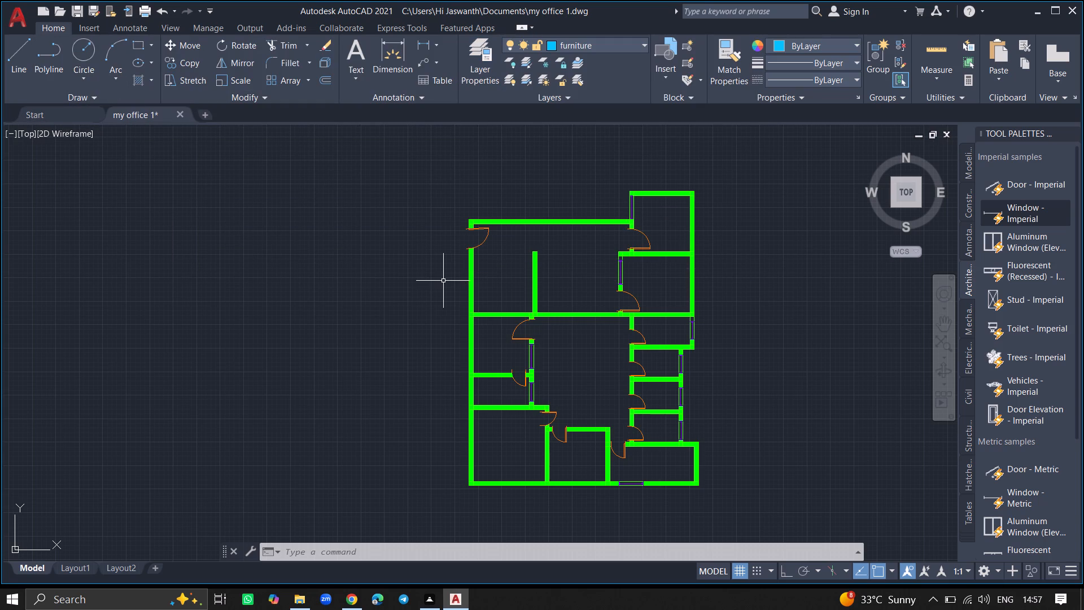
Draw a rectangle about 10'-7" by 1'-10" along the upper-left room's bottom wall, from the free-standing partition to the outer wall.
ctrl+scroll(532, 312, up, 5)
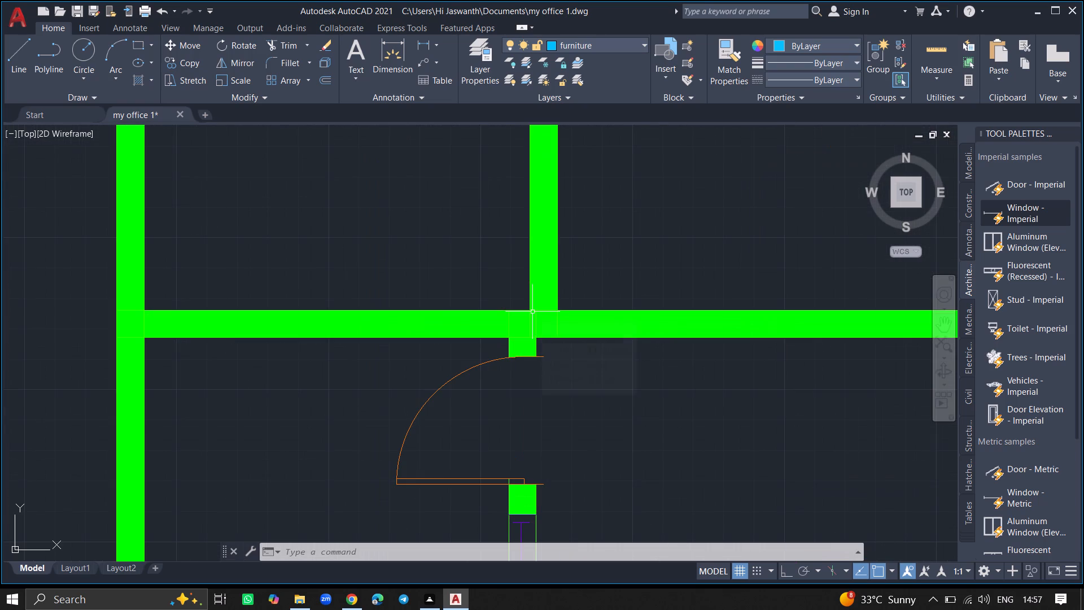
text(re)
key(c)
key(Return)
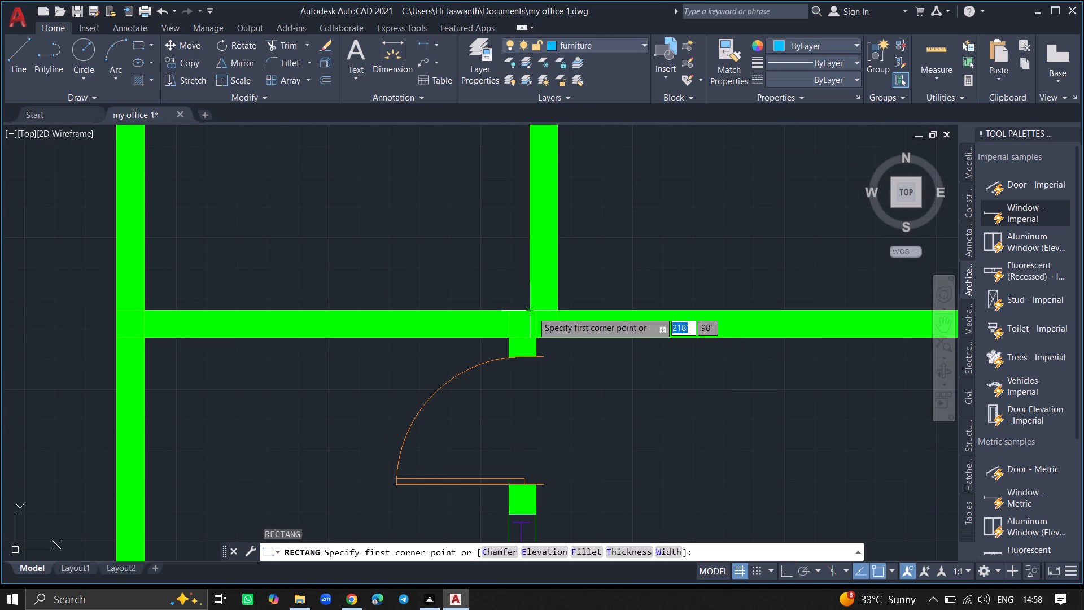
click(532, 312)
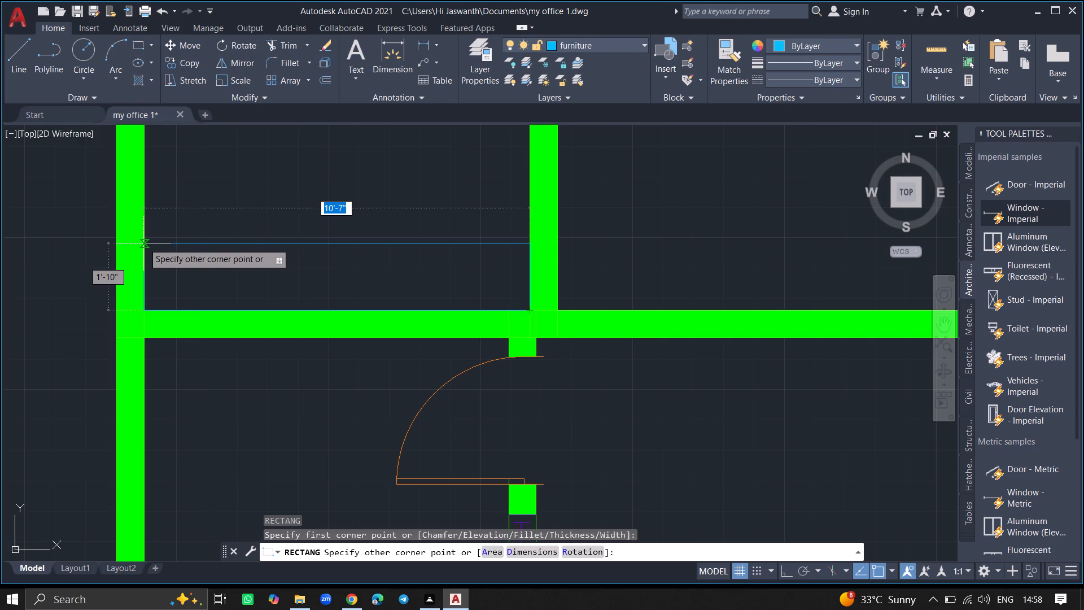
click(144, 244)
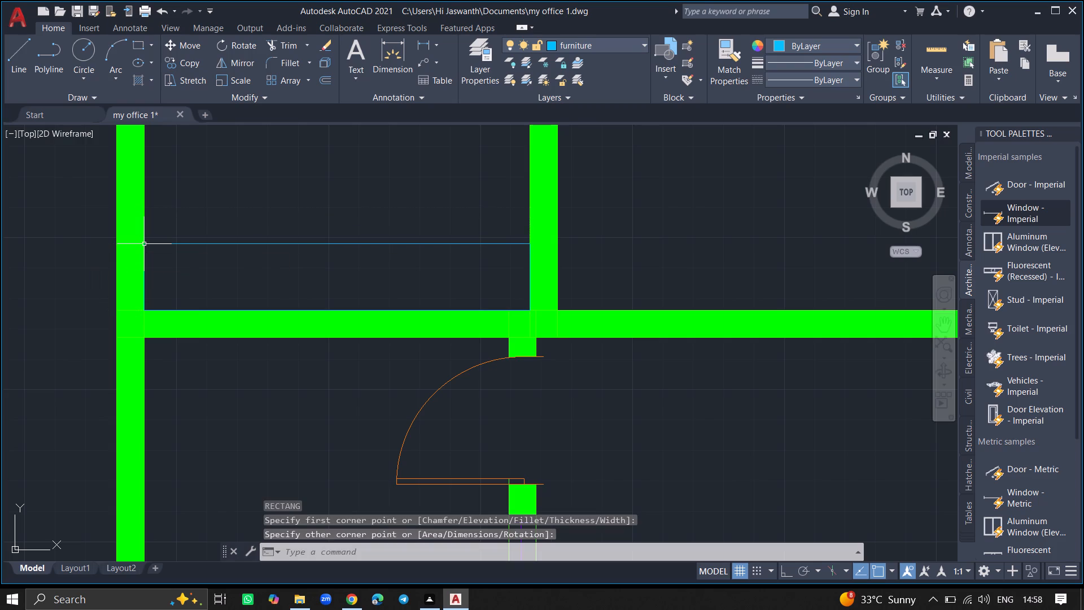
Close the tool palettes to free up the drawing area.
ctrl+scroll(183, 231, down, 5)
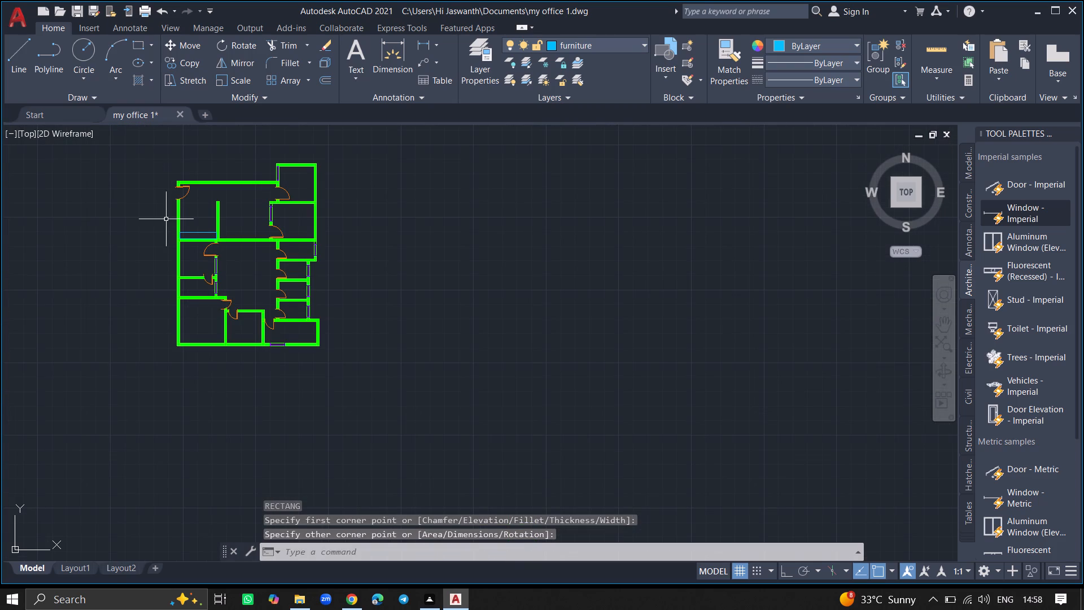
ctrl+scroll(176, 216, up, 4)
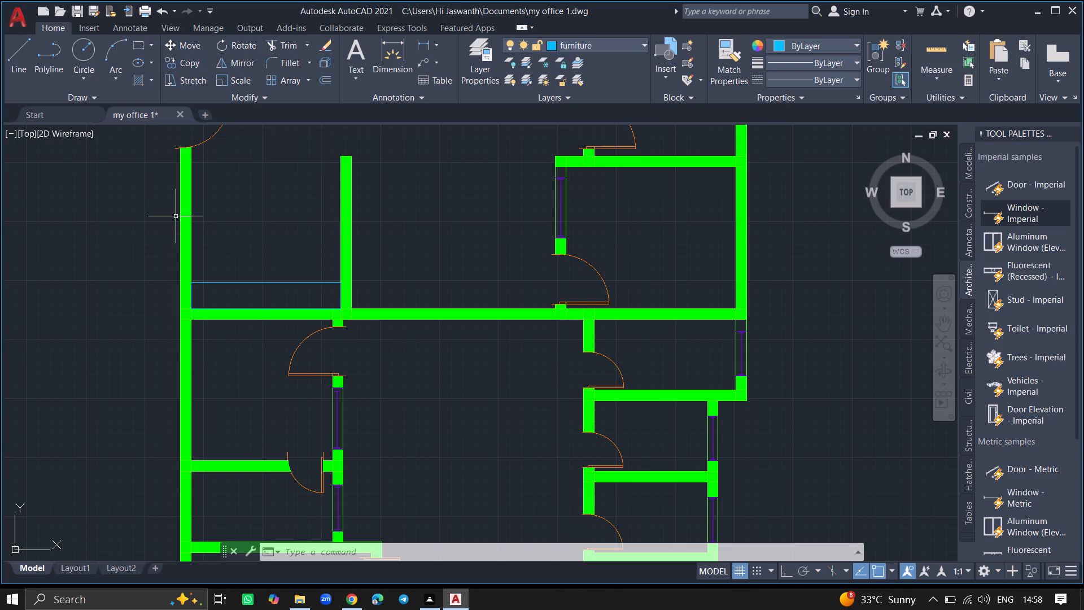
ctrl+scroll(208, 239, down, 4)
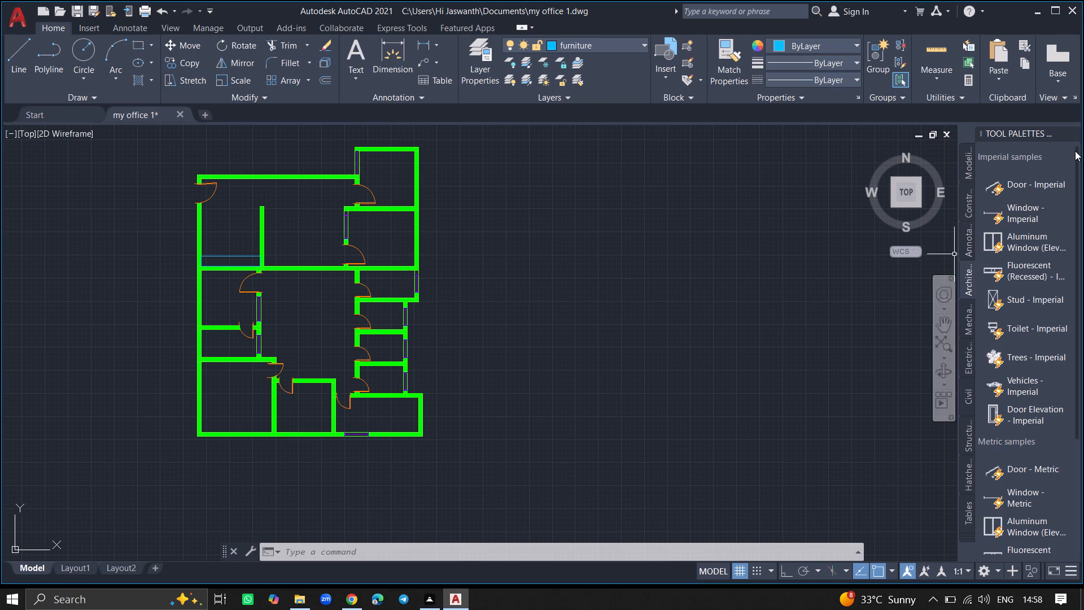
click(1071, 133)
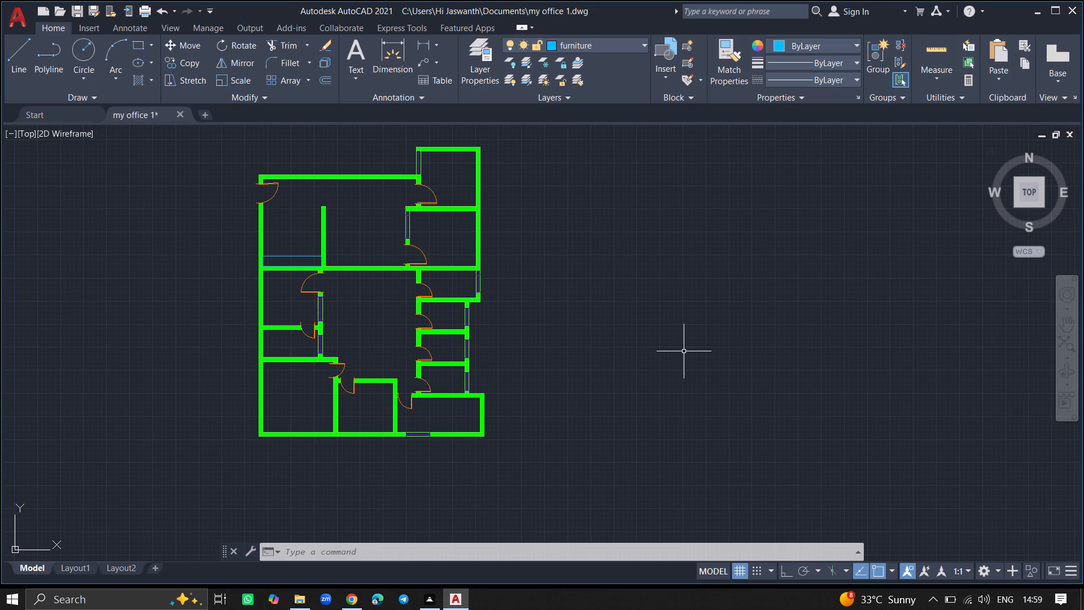
Open DesignCenter and browse from its home folder through en-us and DesignCenter to the blocks of Home - Space Planner.dwg.
key(ctrl+2)
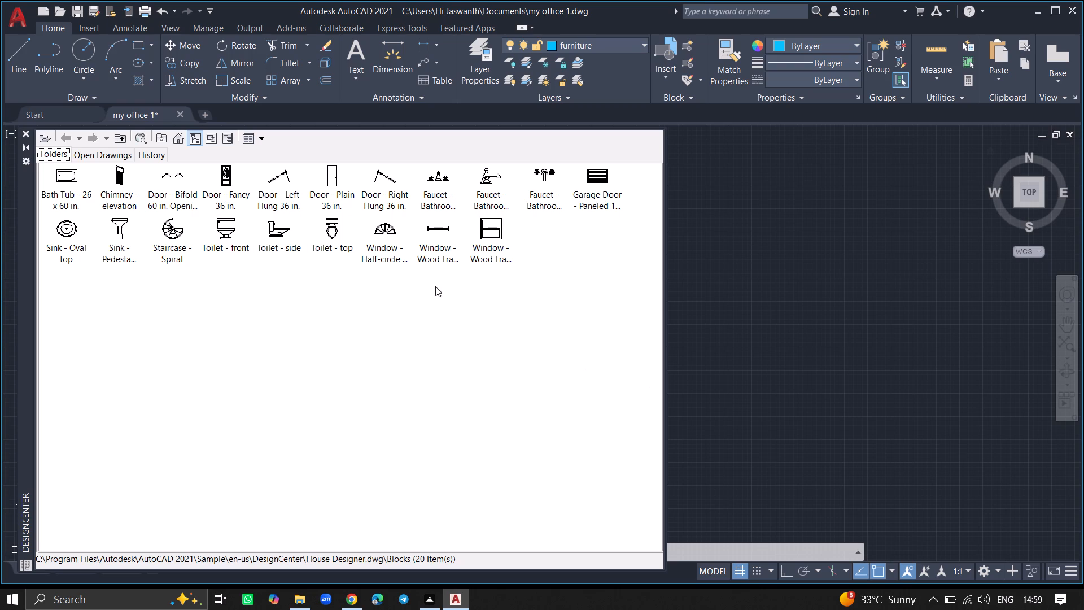
click(177, 143)
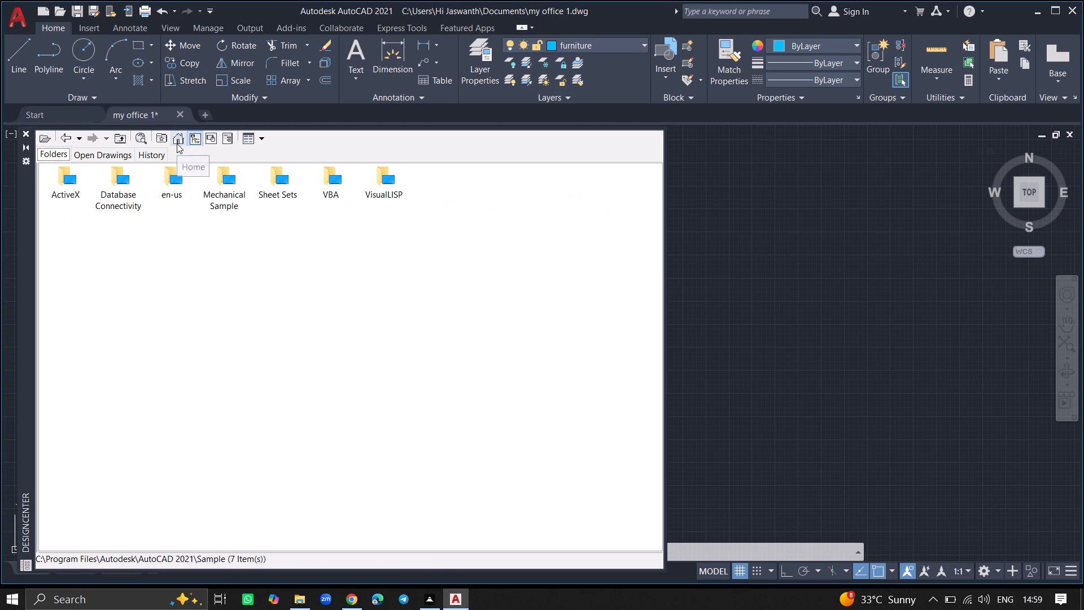
click(171, 189)
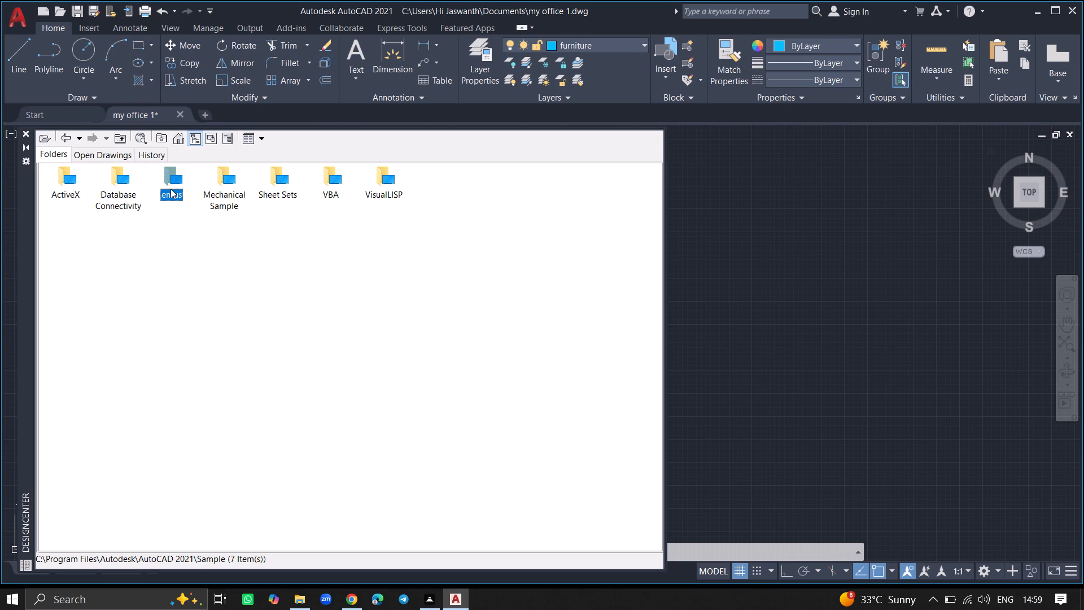
double_click(171, 189)
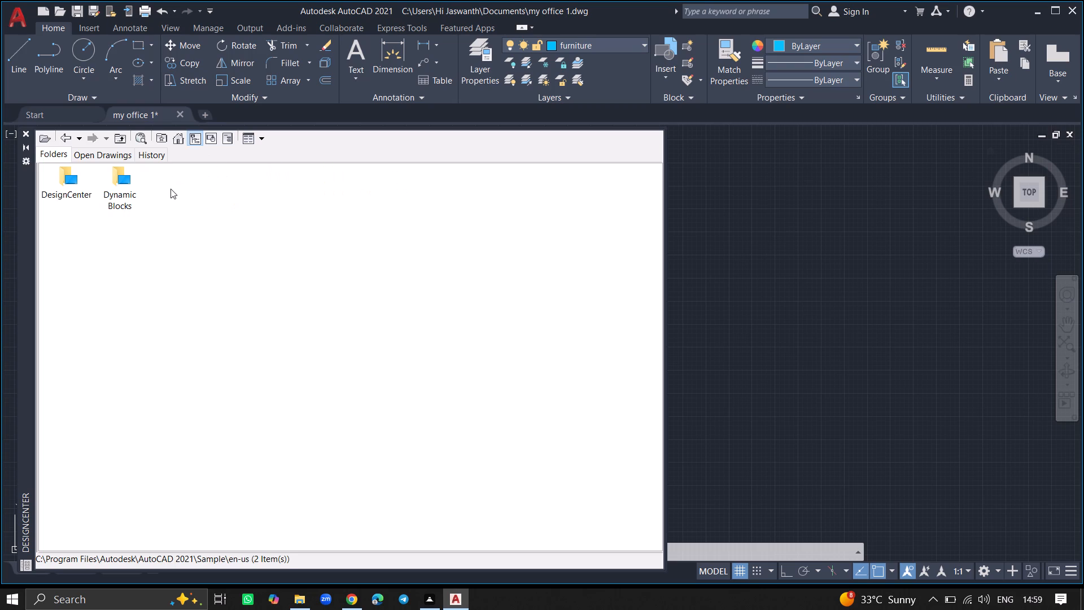
double_click(64, 190)
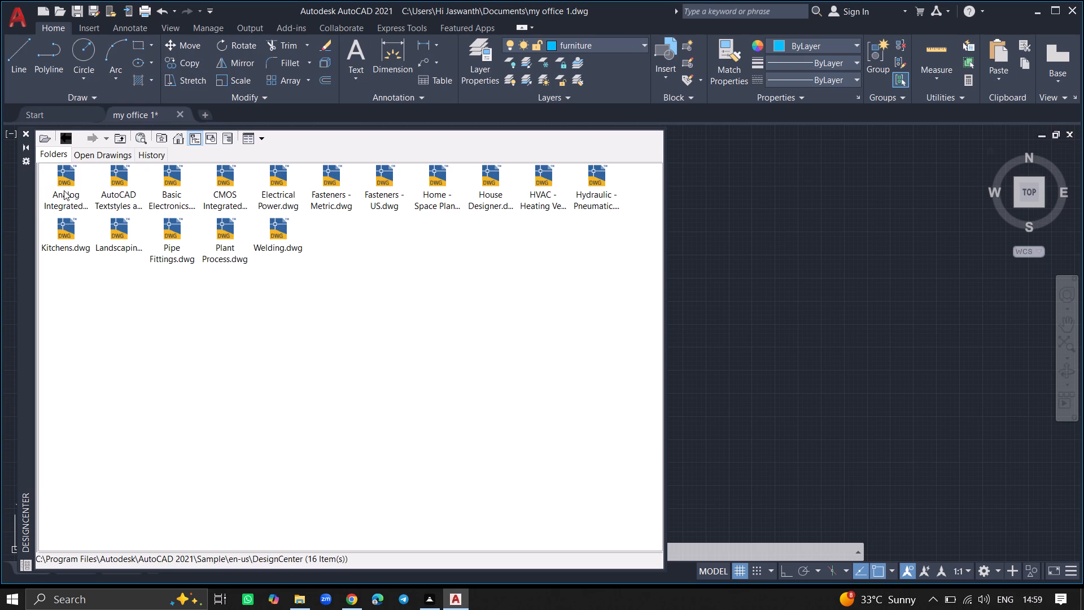
double_click(436, 188)
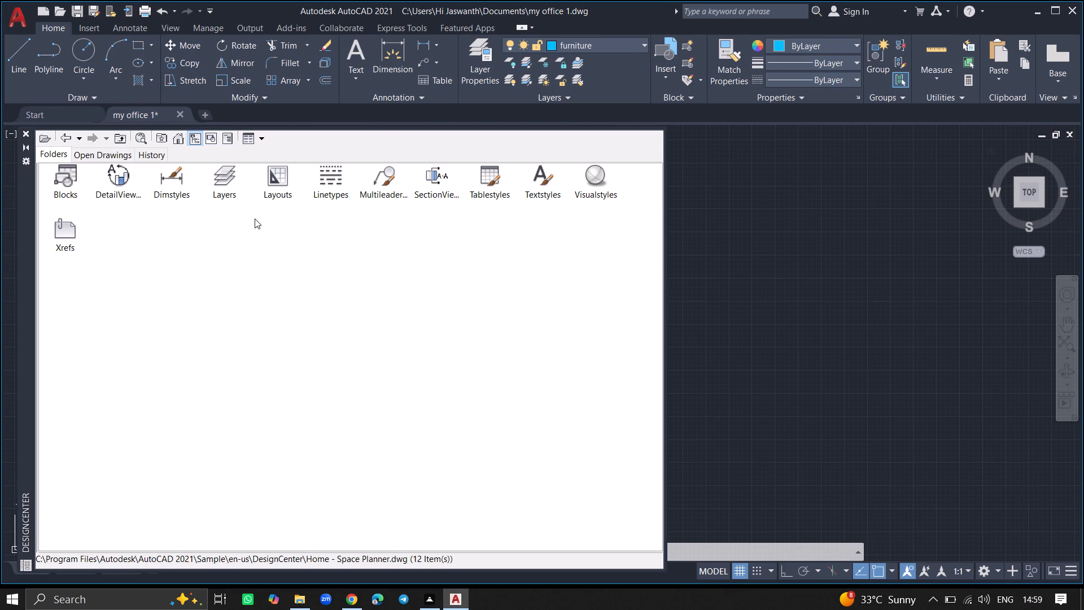
click(67, 184)
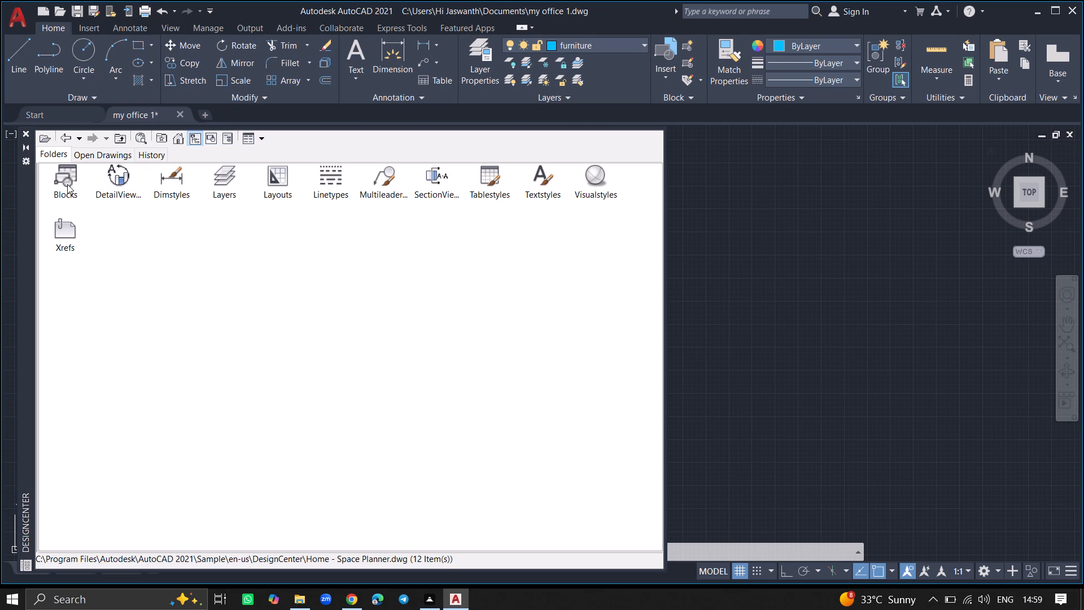
click(67, 184)
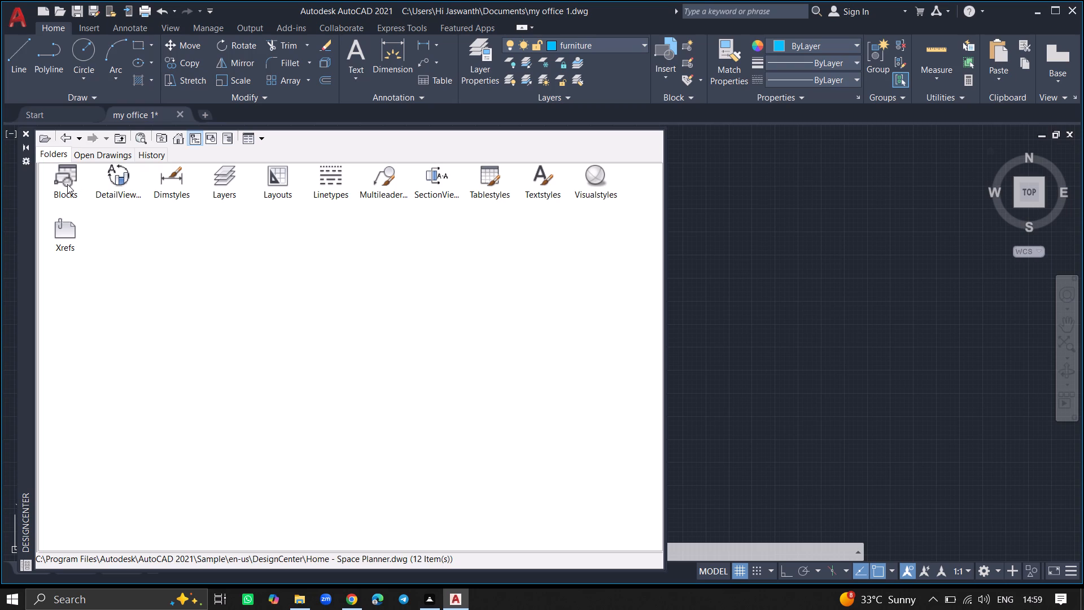
click(67, 184)
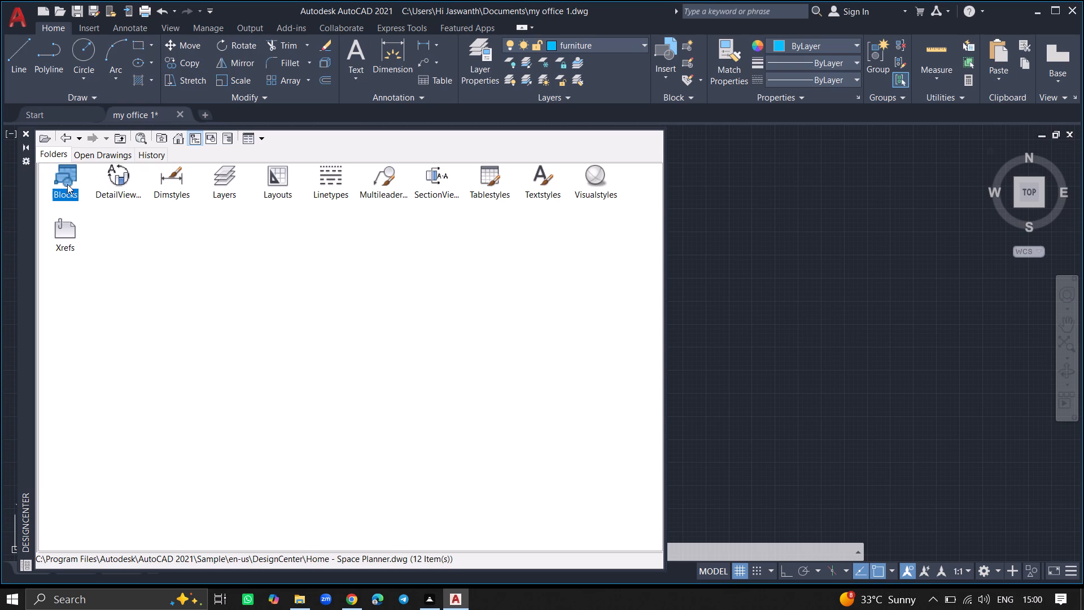
double_click(67, 184)
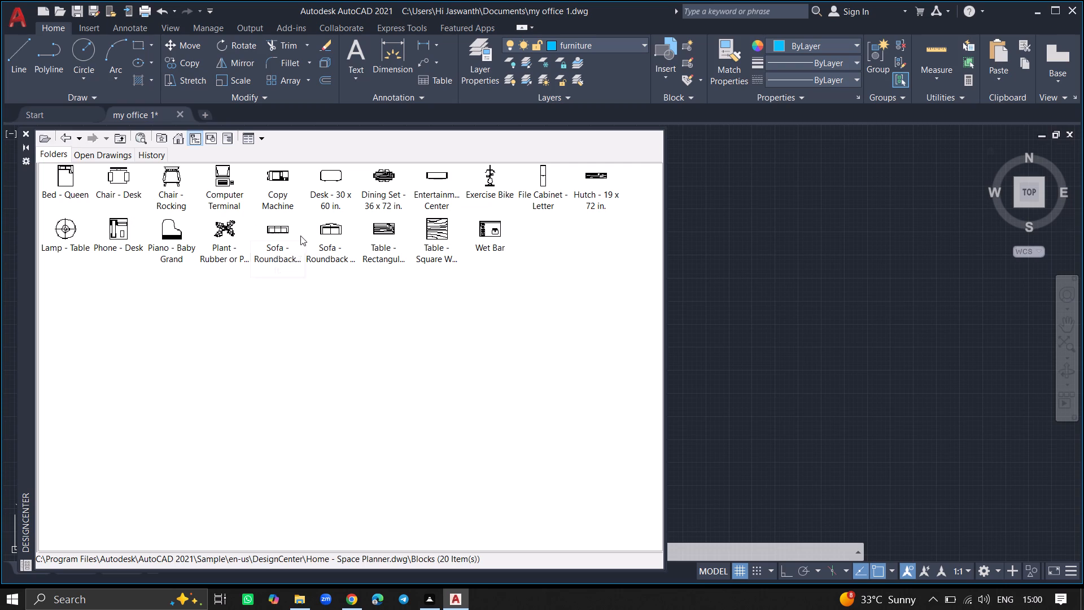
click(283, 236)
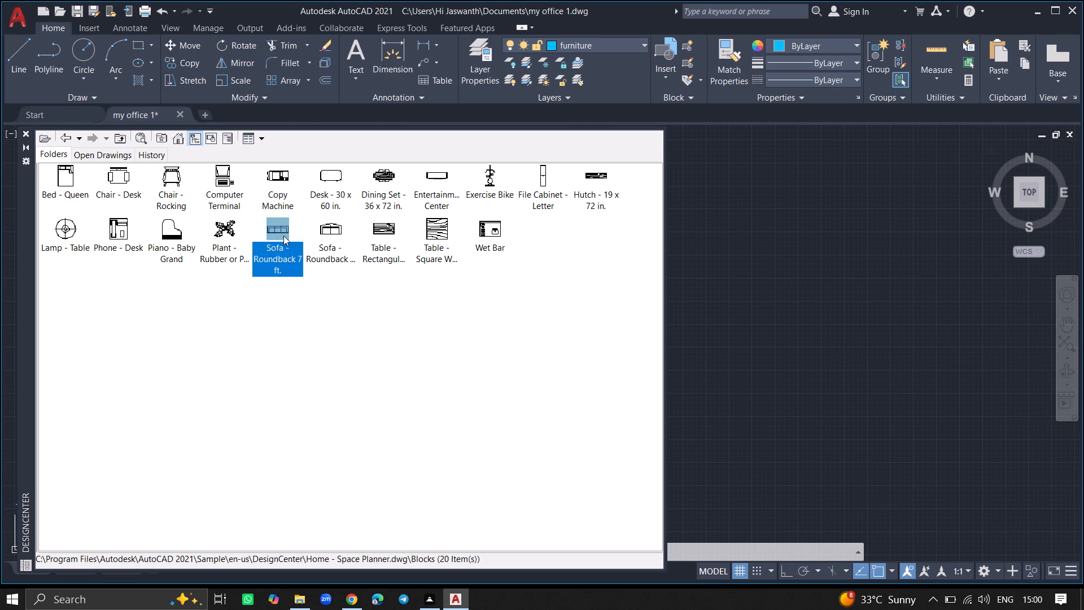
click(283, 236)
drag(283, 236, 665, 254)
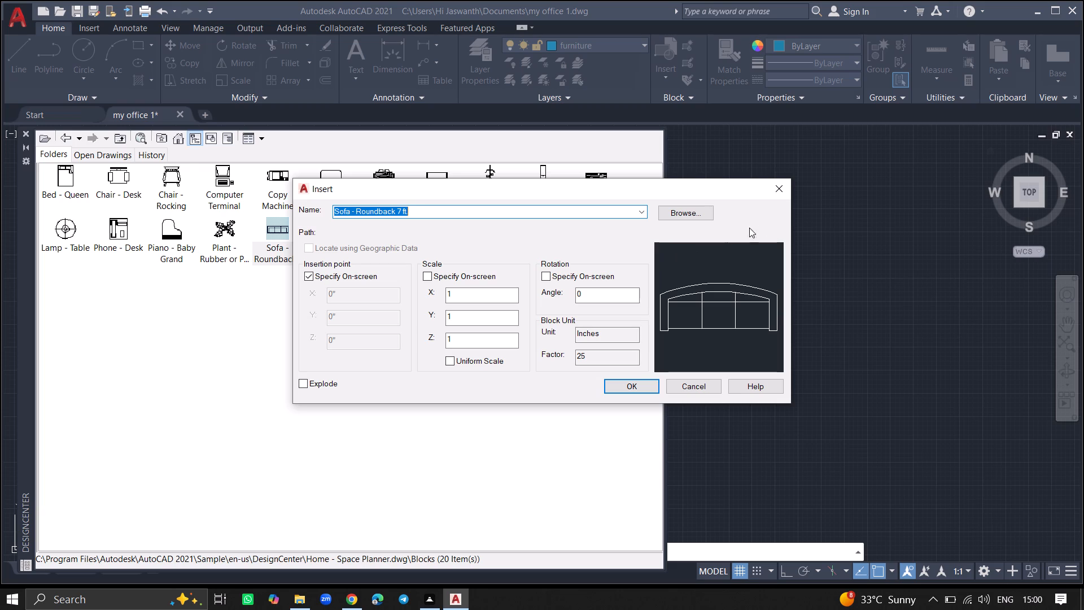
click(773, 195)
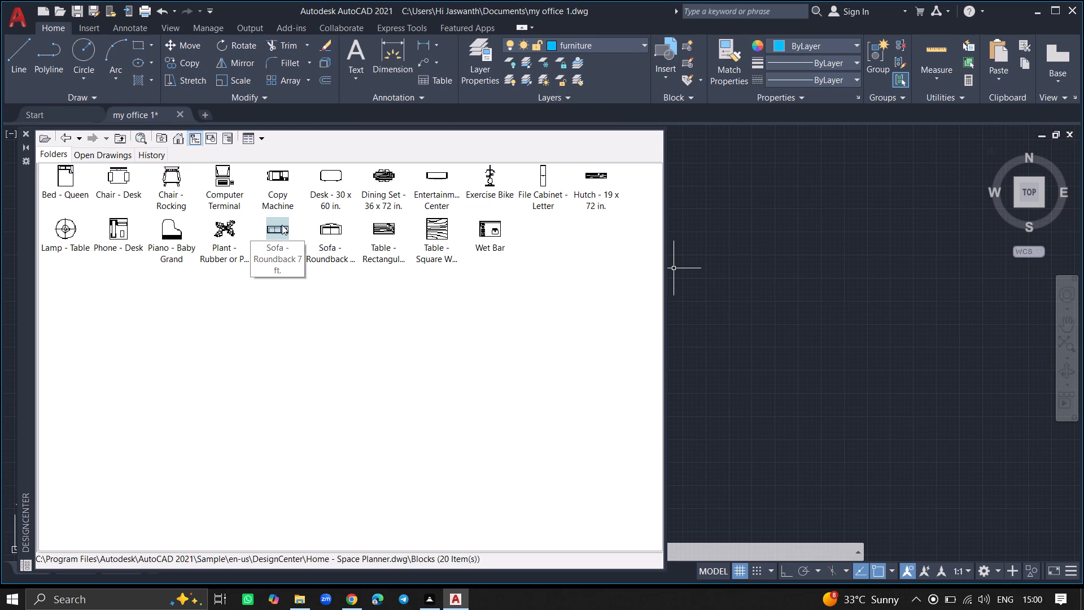
Insert the Sofa - Roundback 7 ft. block into the open area beside the floor plan and close DesignCenter.
drag(282, 225, 793, 284)
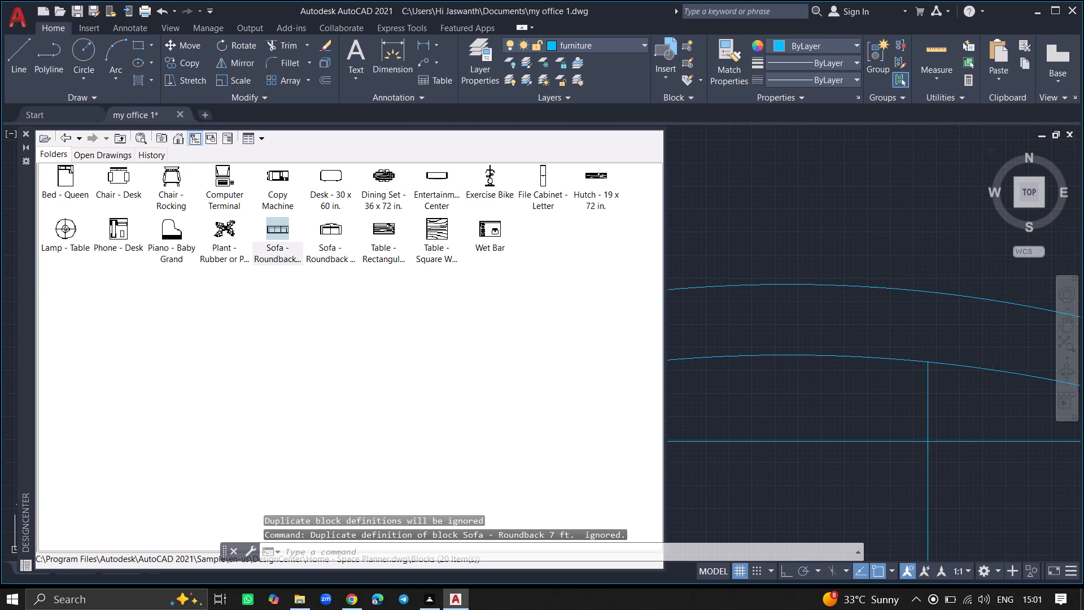
drag(793, 284, 816, 282)
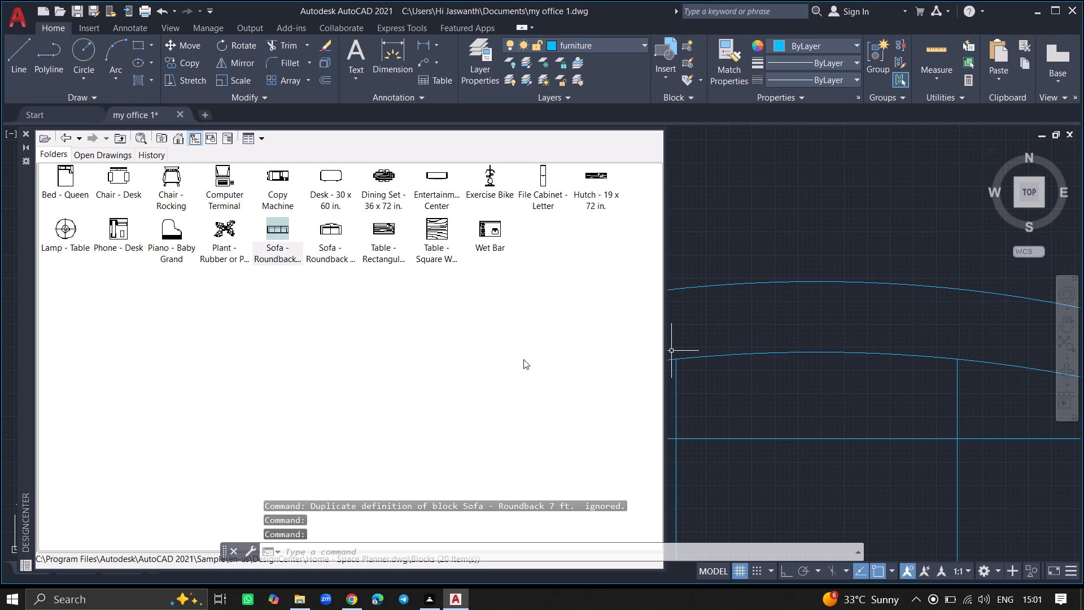
click(487, 374)
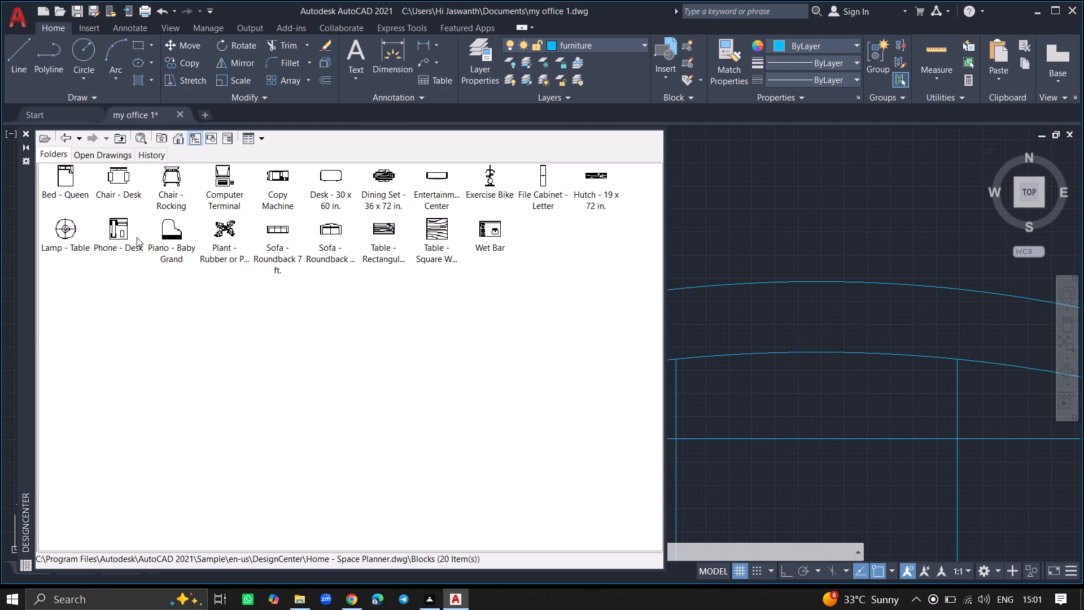
click(24, 133)
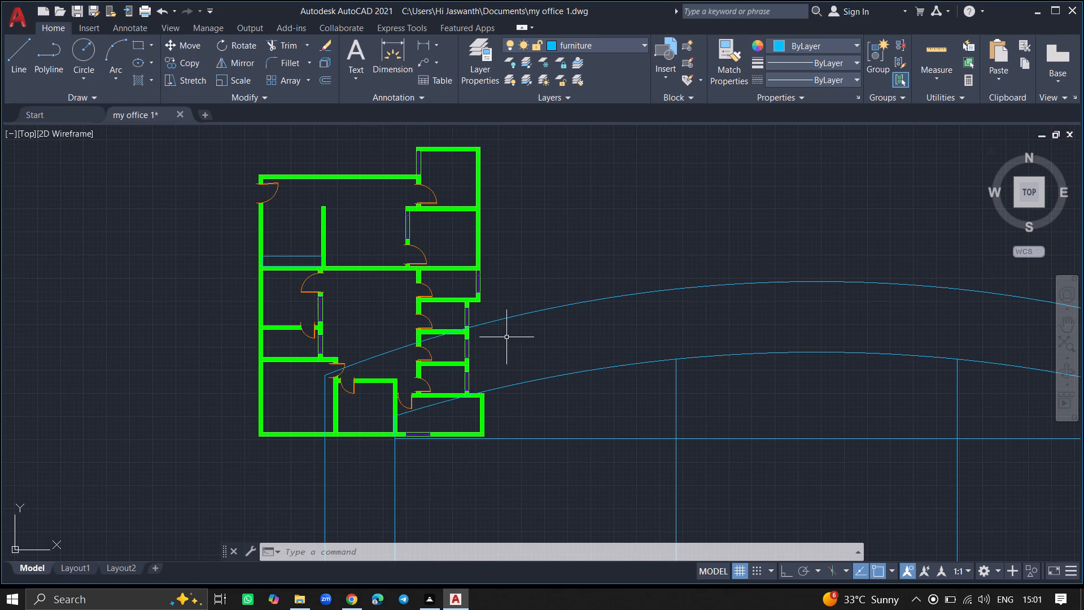
Scale the oversized sofa down freehand about a point on its curved back, to slightly narrower than the plan's small eastern rooms.
click(509, 318)
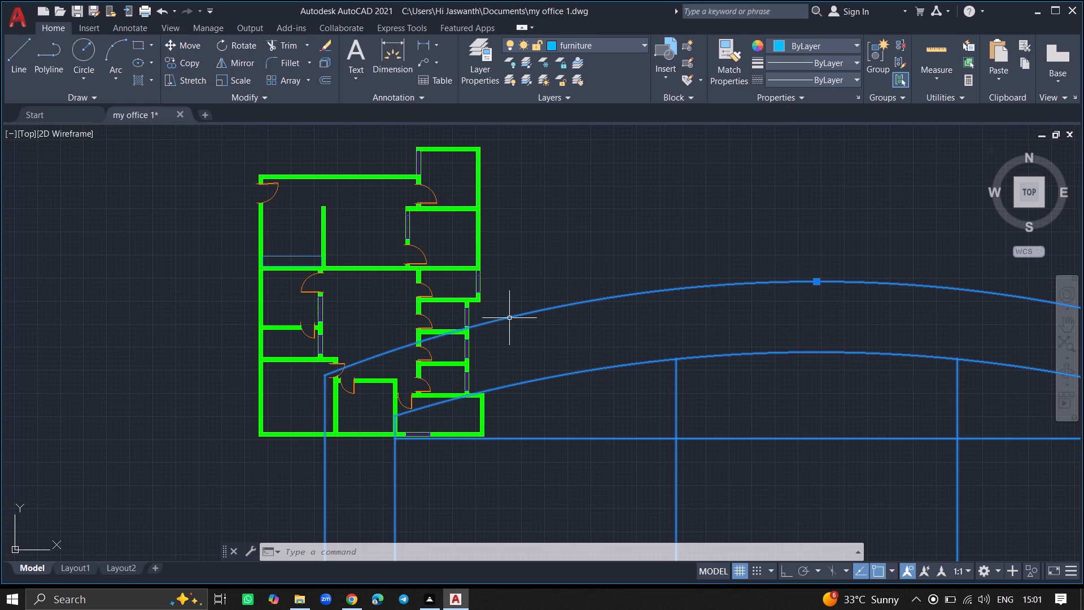
text(sc)
key(Return)
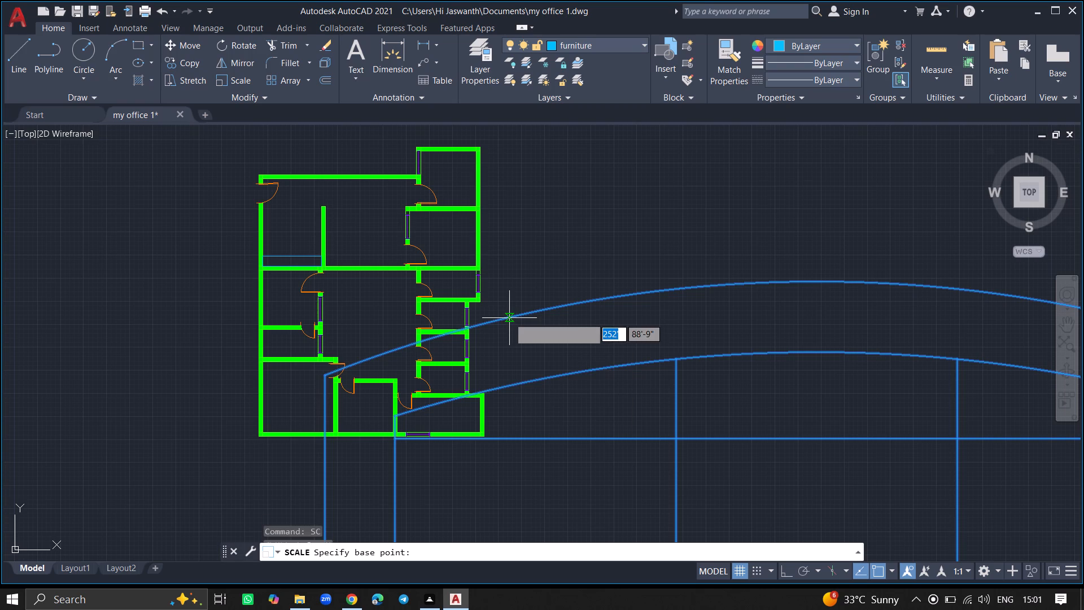
click(509, 318)
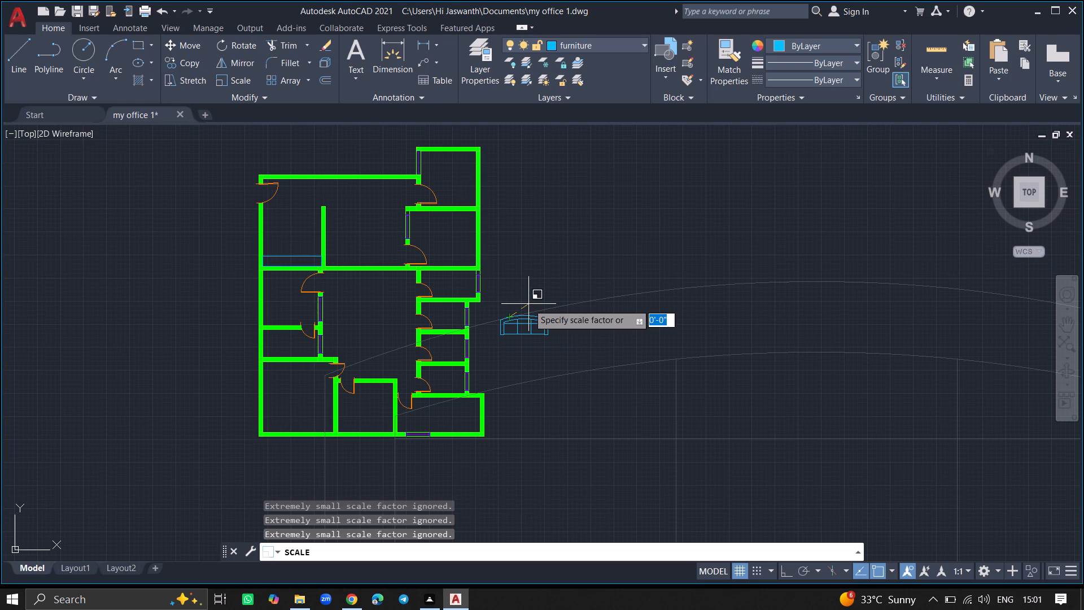
click(526, 306)
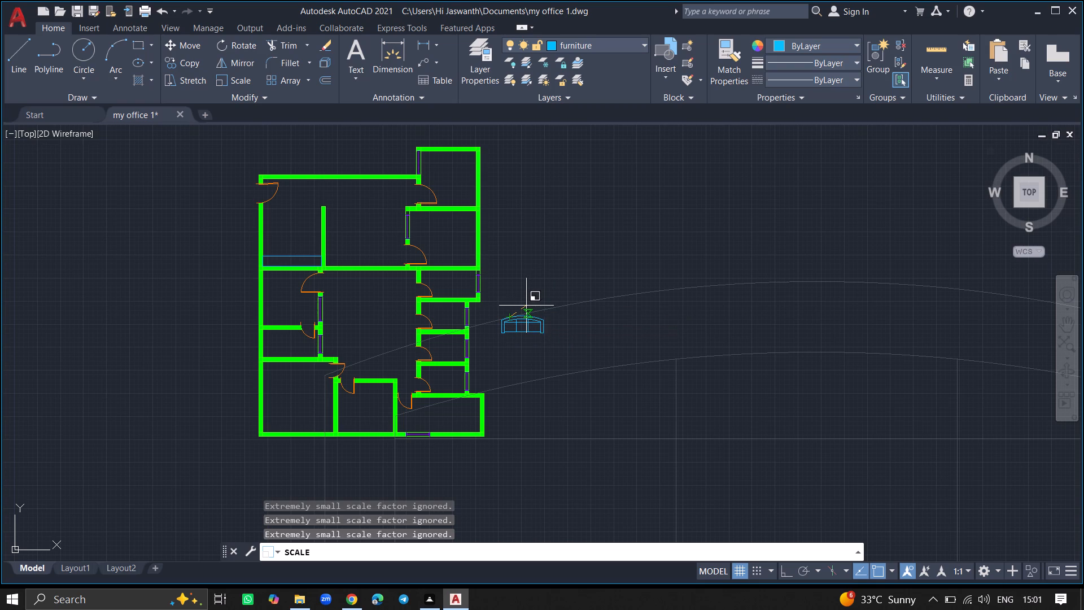
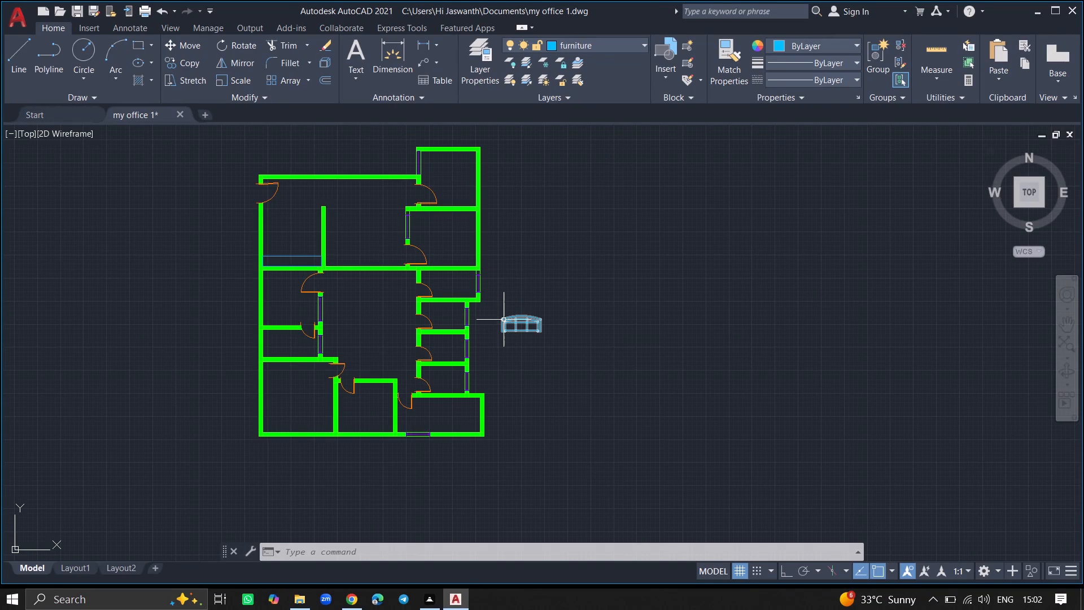
Rotate the sofa 180° with Ortho on so its curved back faces south.
click(504, 320)
text(ro)
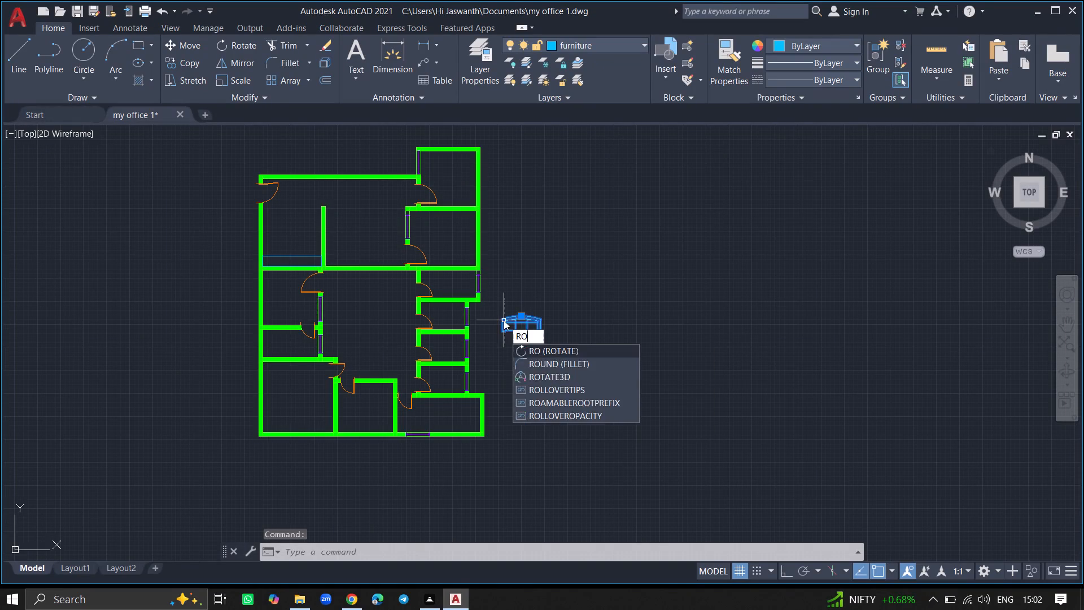
key(Return)
click(504, 320)
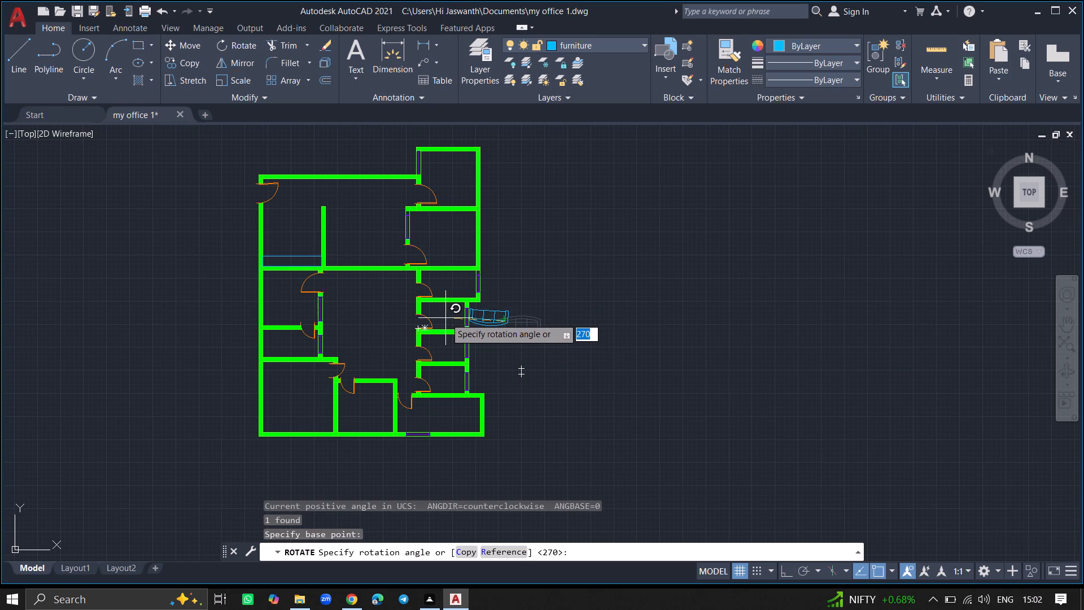
ctrl+scroll(445, 318, up, 3)
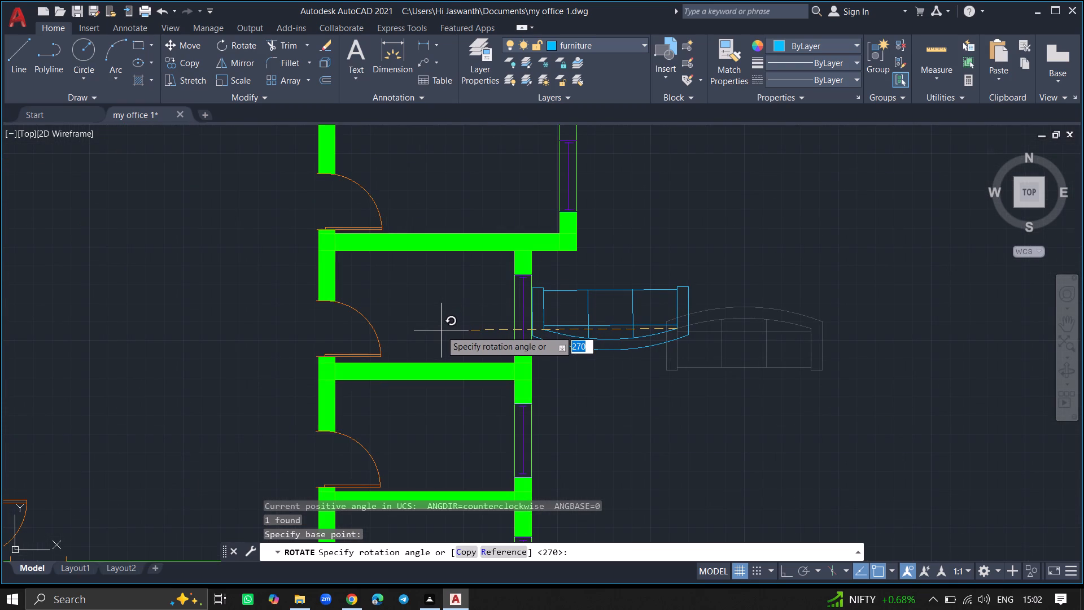
key(F8)
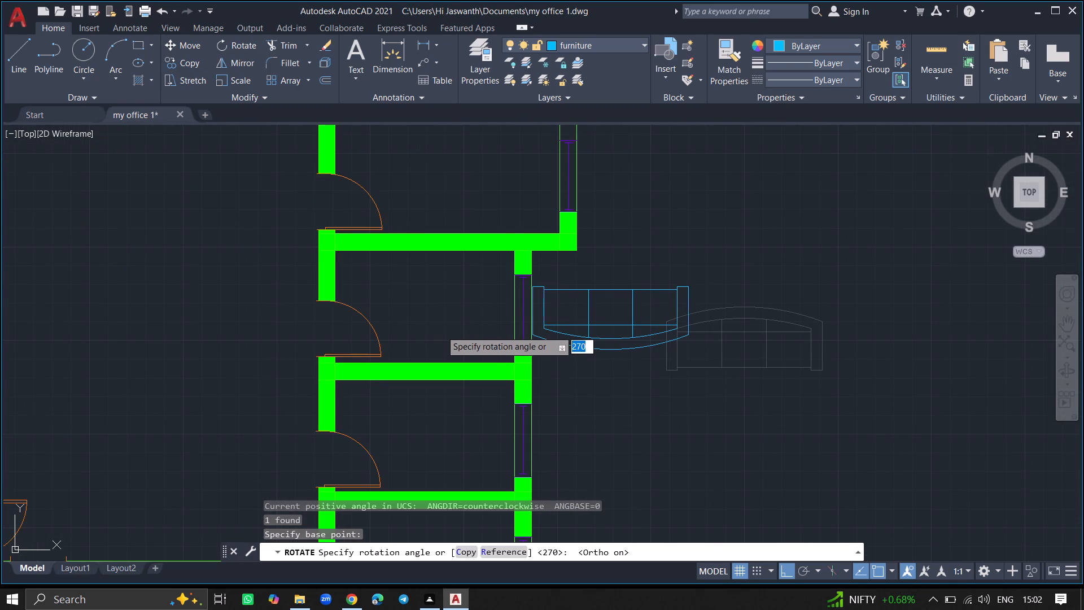
click(441, 330)
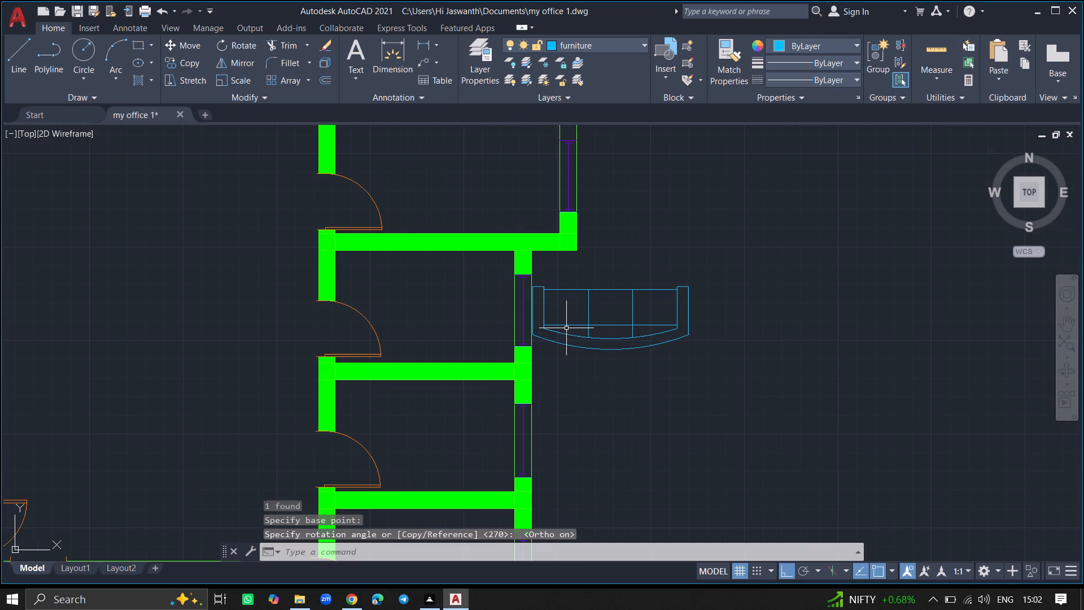
Move the sofa freely, with Ortho off, into the upper central room just above its south wall.
click(566, 328)
click(565, 348)
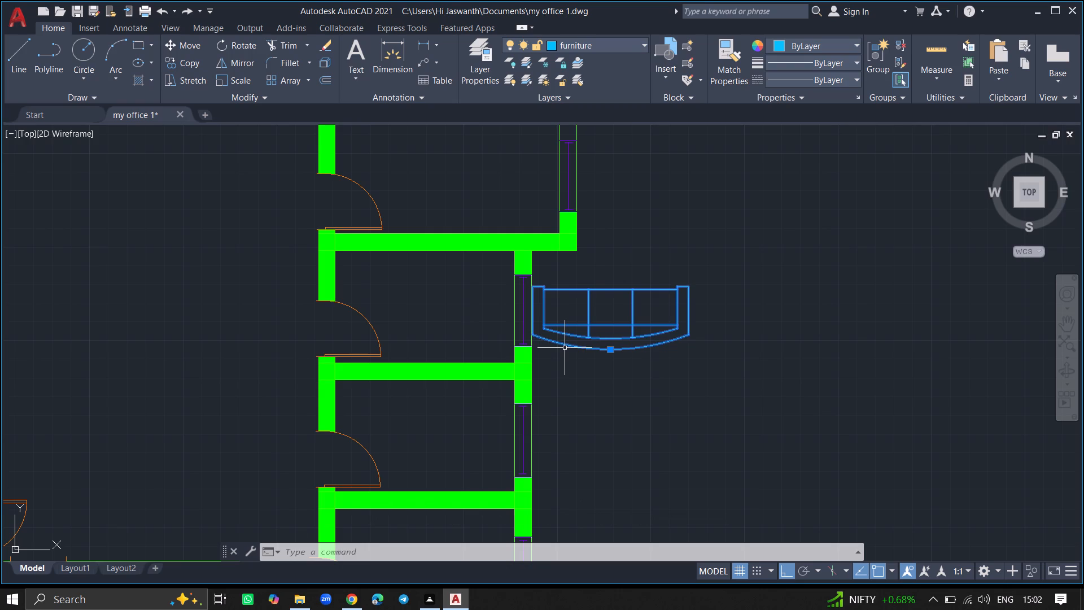
text(move)
key(Return)
click(565, 348)
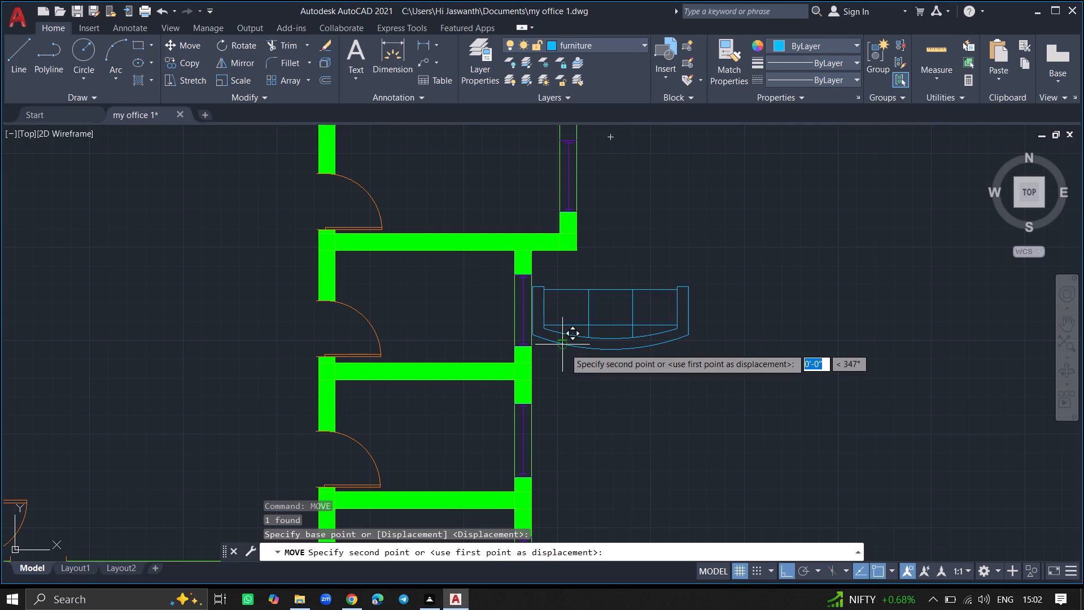
ctrl+scroll(354, 314, down, 2)
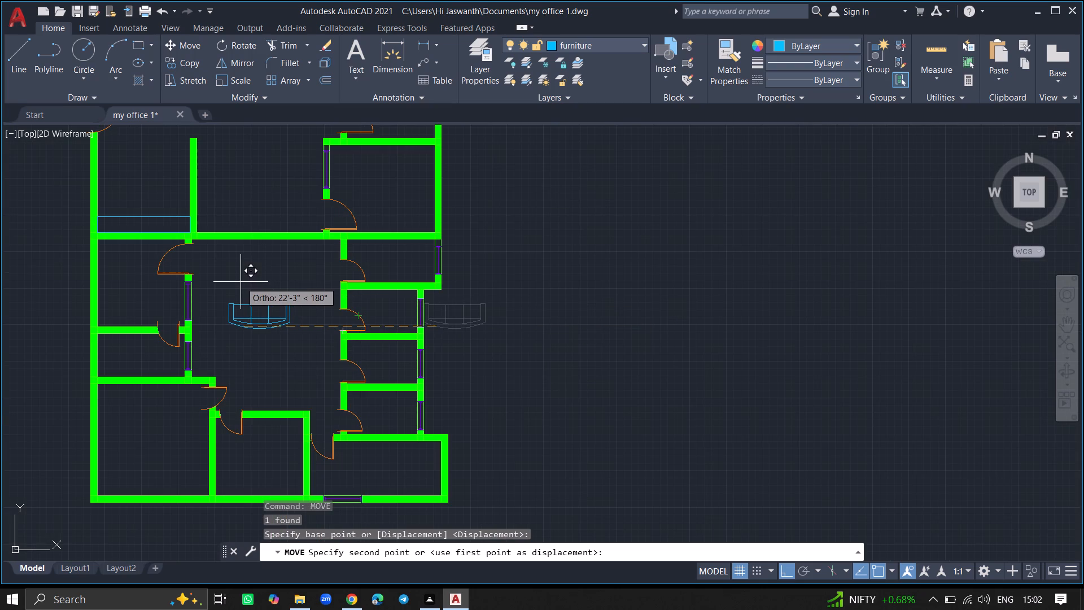
key(F8)
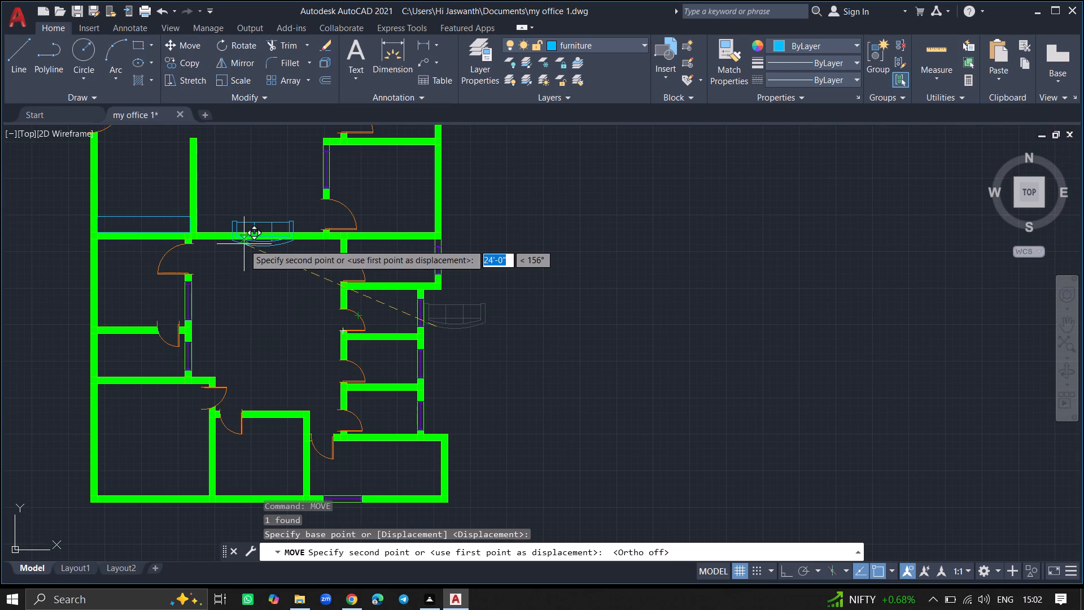
click(235, 226)
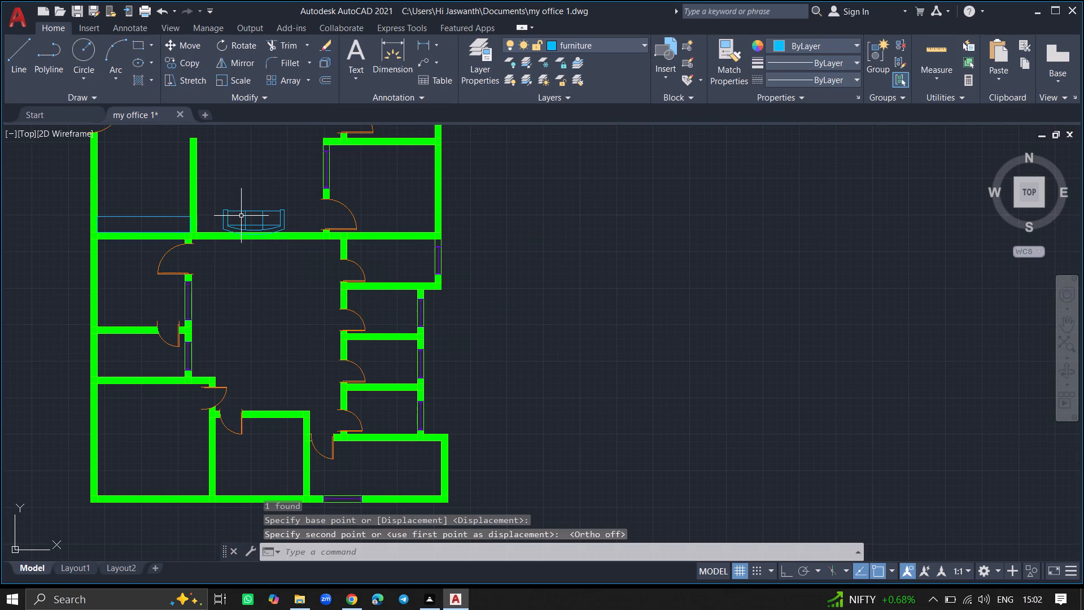
Move the sofa about 1 ft straight north, away from the room's south wall.
ctrl+scroll(241, 216, down, 3)
ctrl+scroll(238, 201, up, 6)
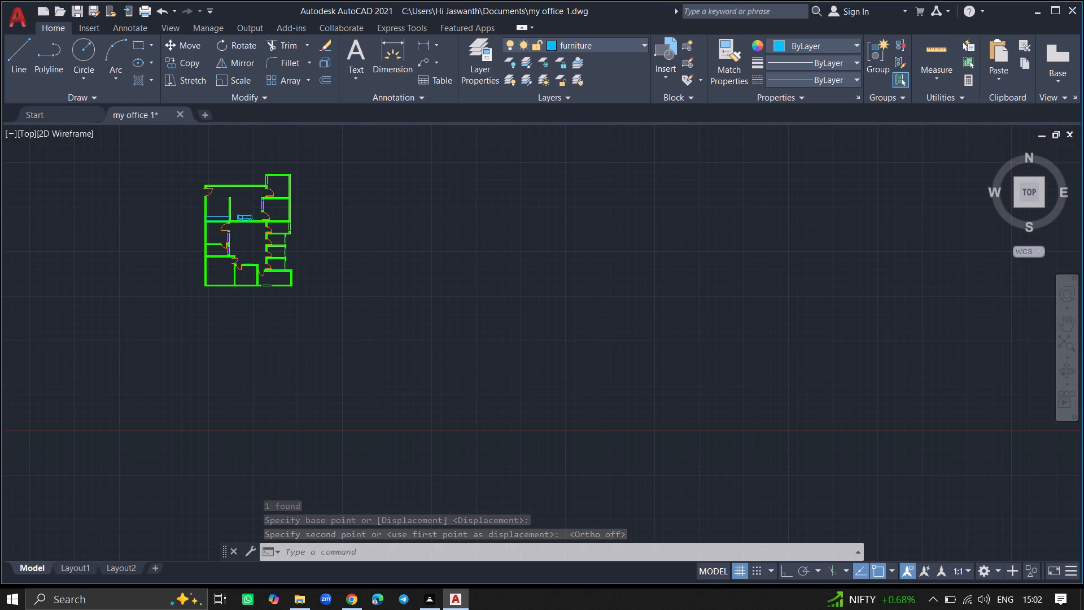
ctrl+scroll(238, 201, up, 1)
ctrl+scroll(267, 285, down, 3)
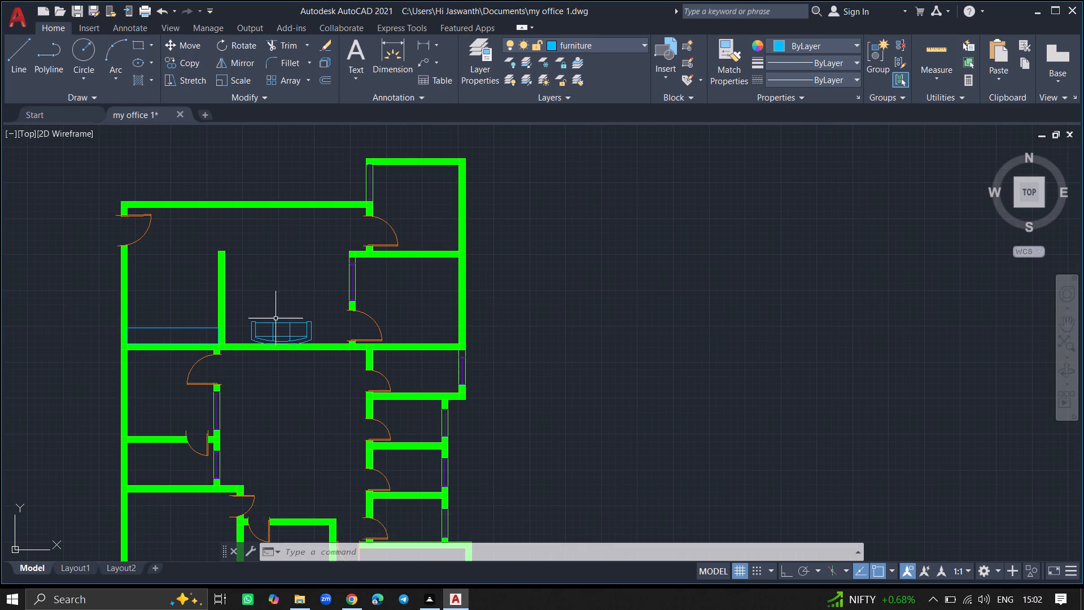
click(276, 324)
text(move)
key(Return)
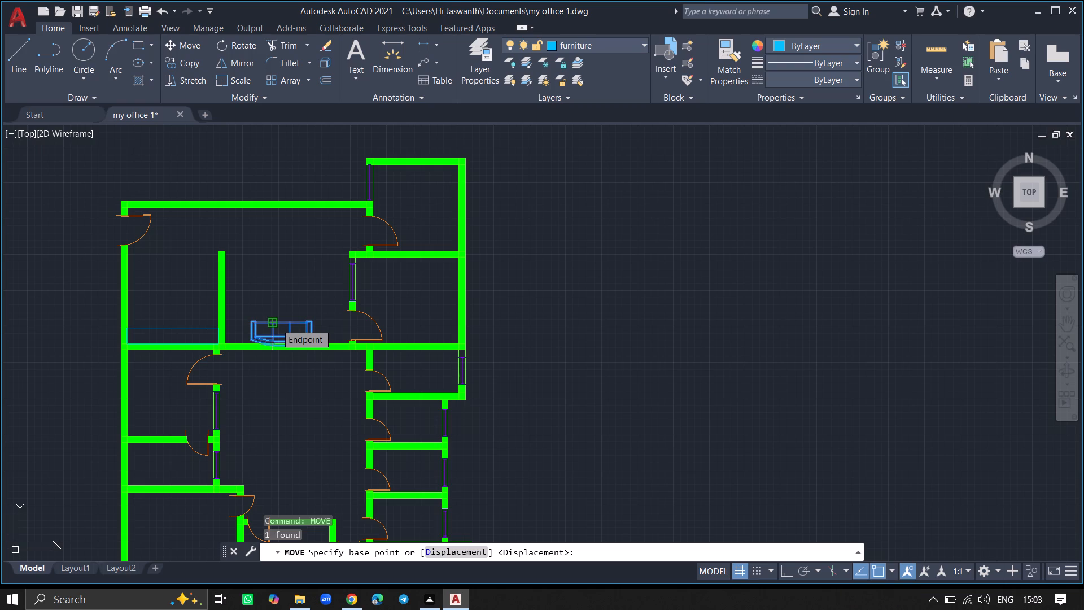
text(mo)
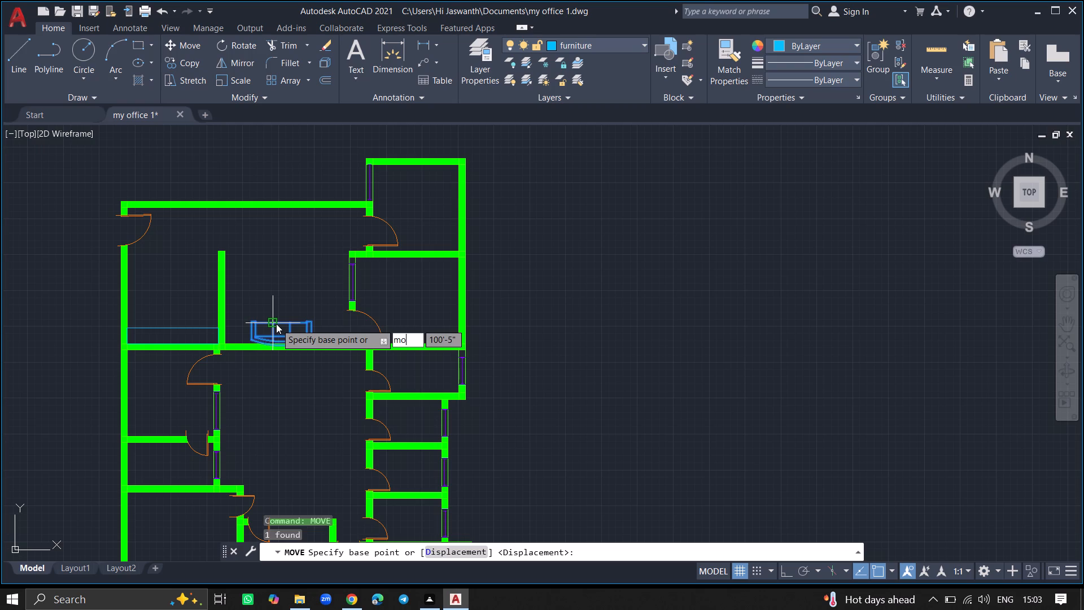
click(276, 321)
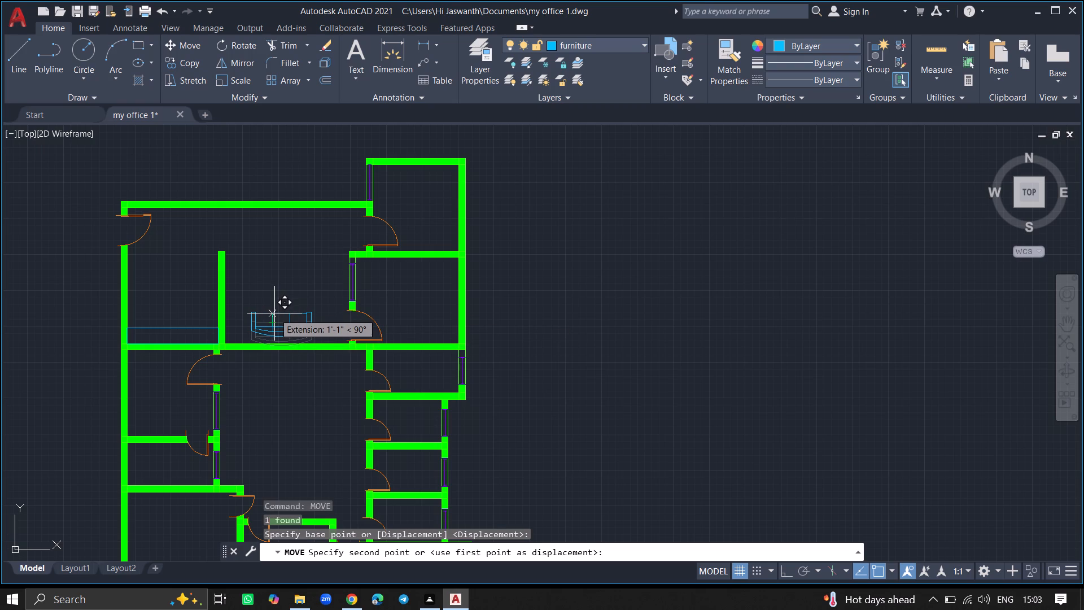
click(274, 313)
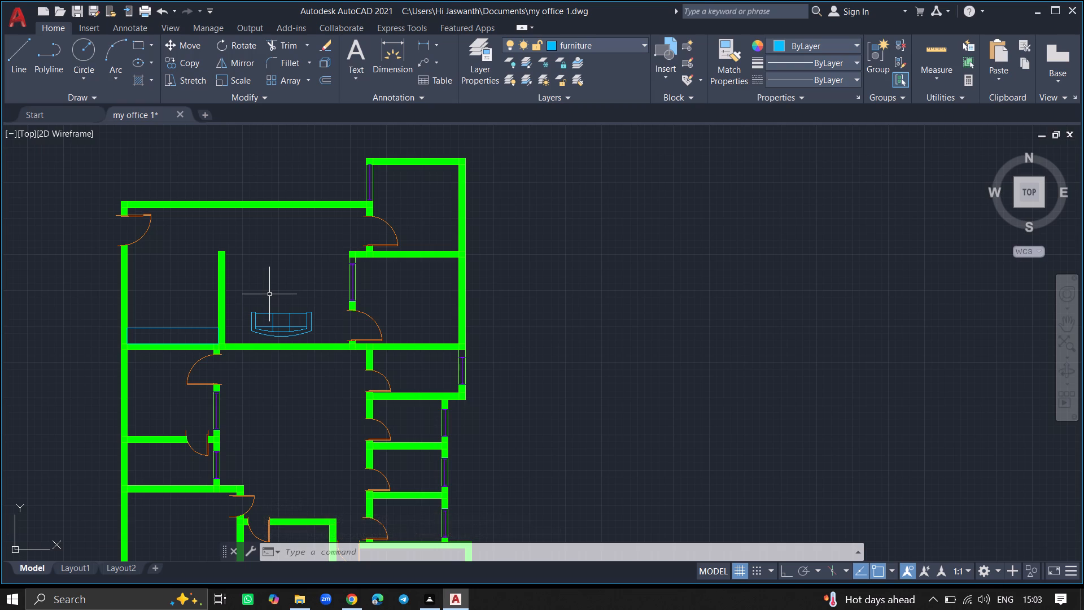
Draw a rectangular table about 3'-11" by 3'-1" just north of the sofa in the upper central room.
ctrl+scroll(272, 306, up, 3)
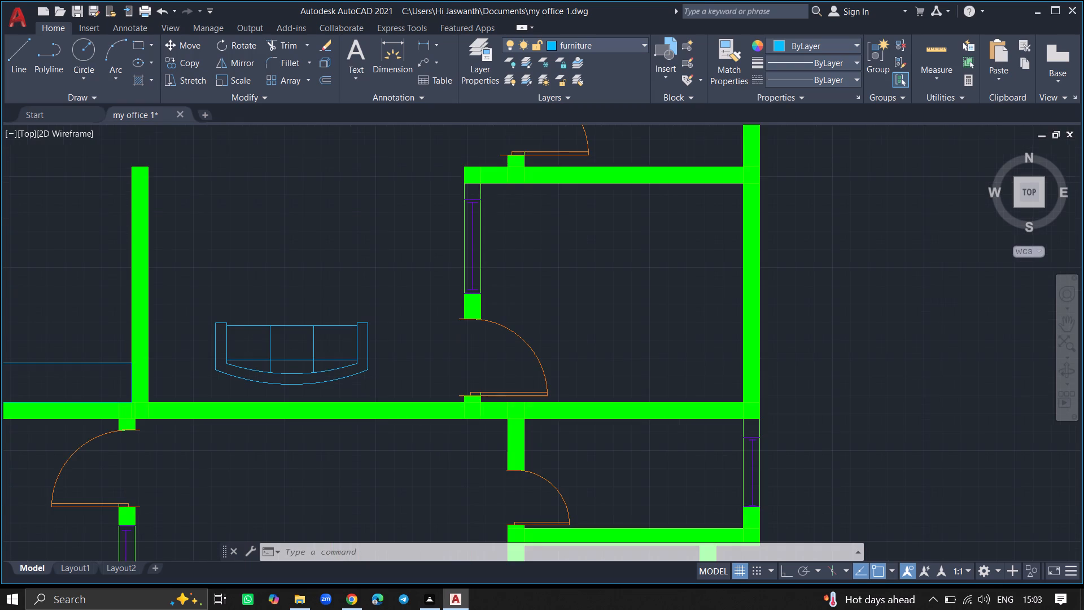
text(rec)
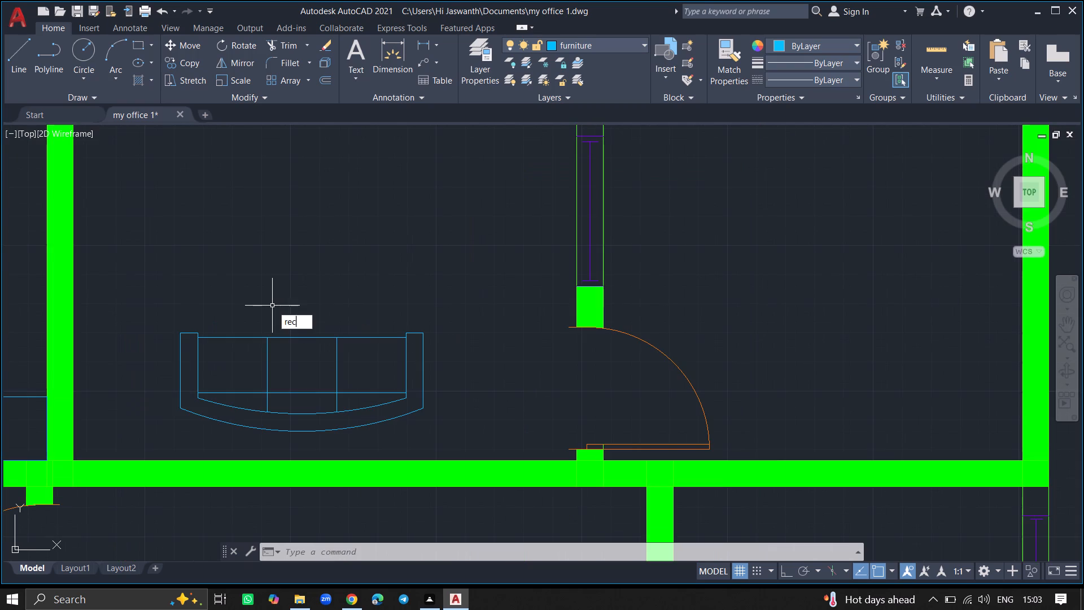
key(Return)
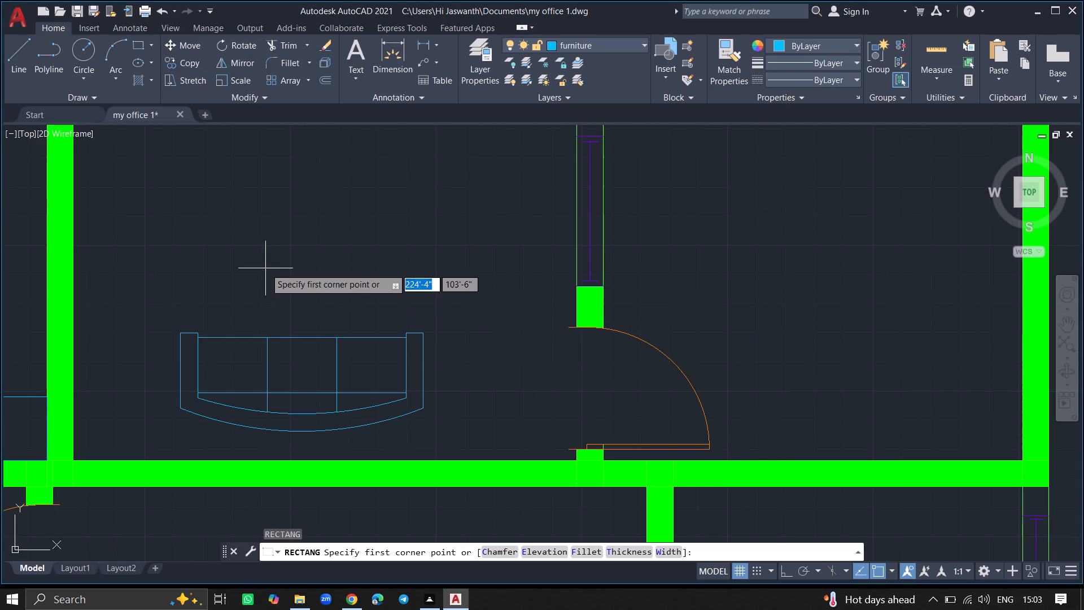
ctrl+scroll(265, 268, down, 2)
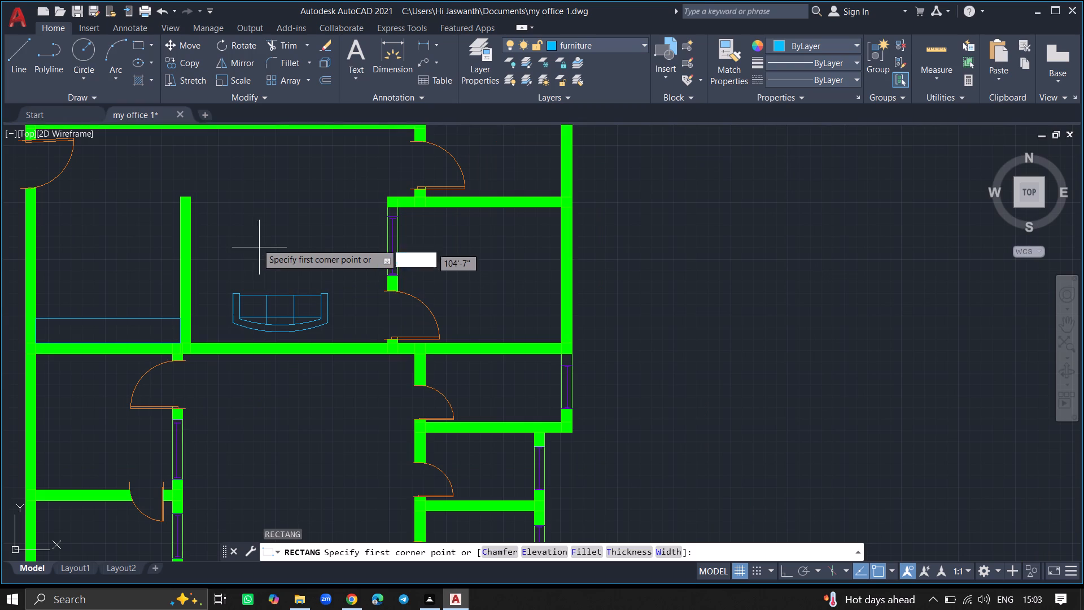
click(251, 236)
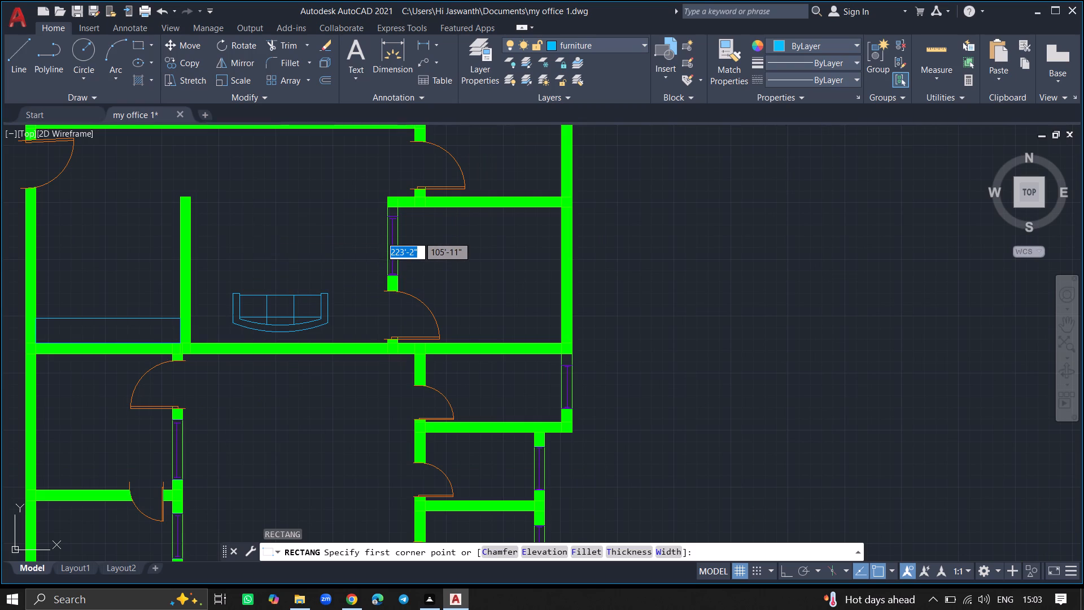
click(305, 278)
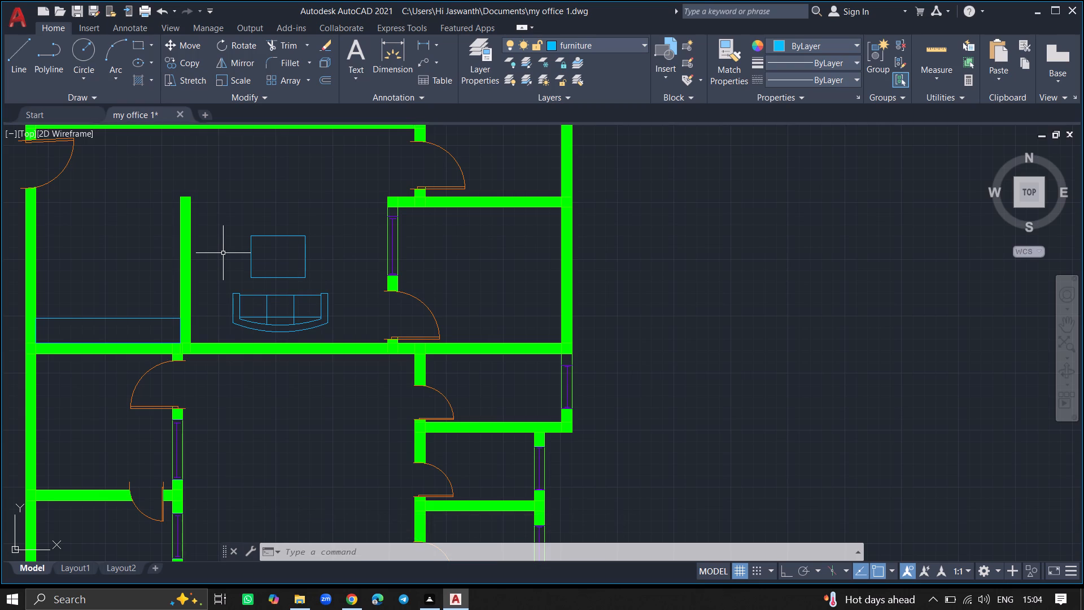
Insert the Chair - Desk block from DesignCenter into the open area east of the plan and close DesignCenter.
key(ctrl+2)
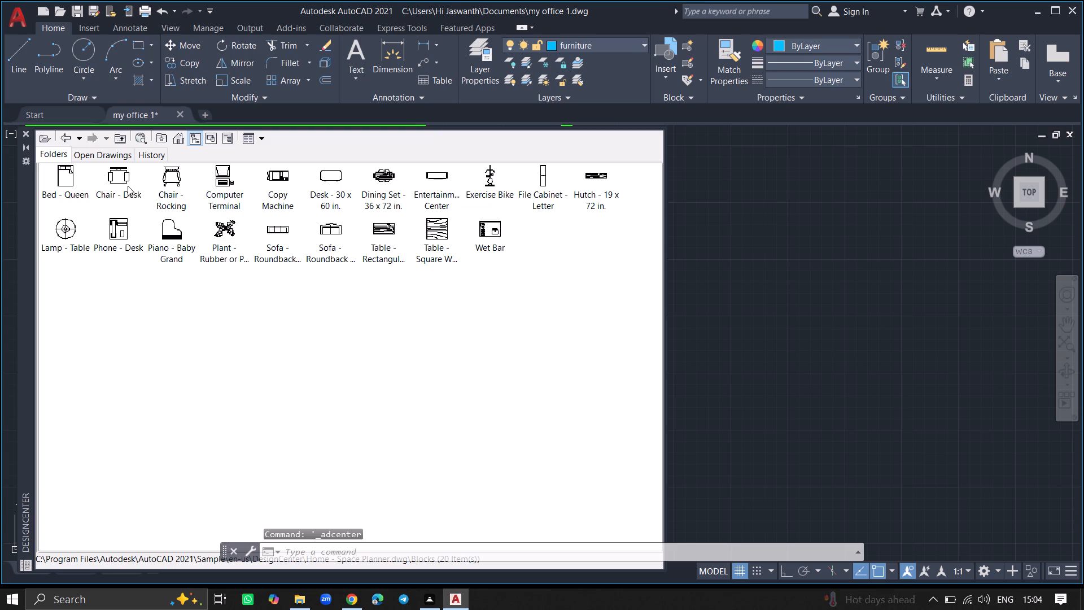
click(128, 186)
drag(128, 186, 593, 281)
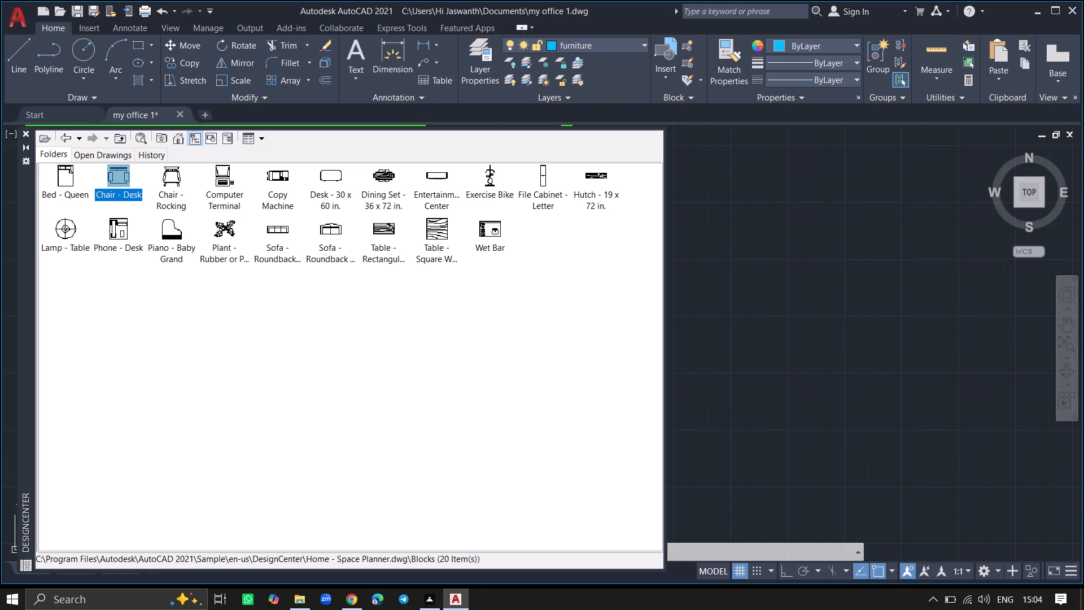
drag(593, 281, 720, 256)
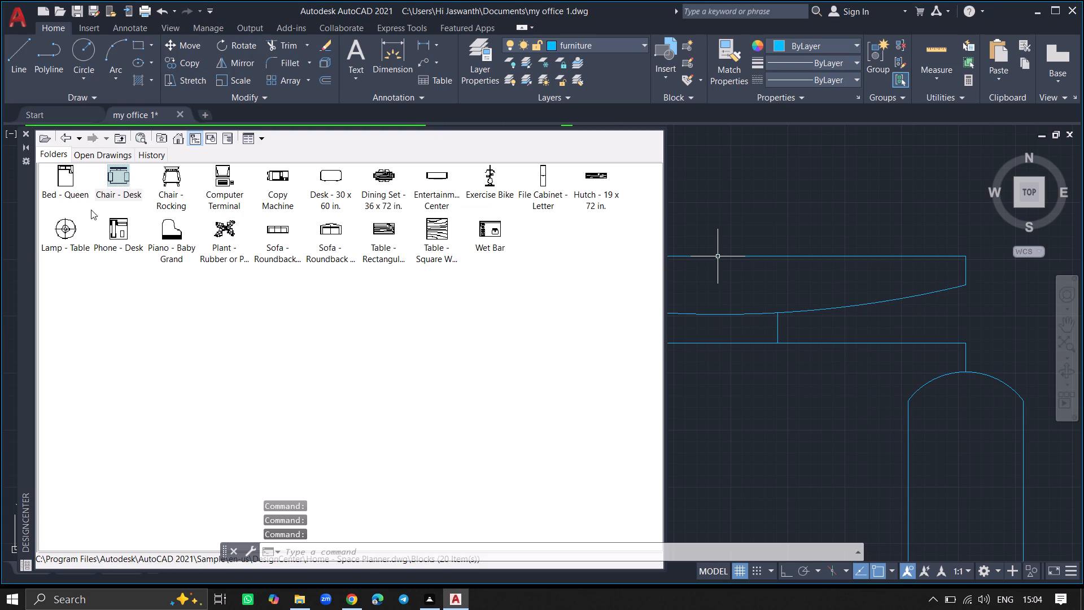
click(27, 136)
Scale the oversized desk chair down freehand about a point on its back edge, to slightly wider than the rectangular table.
ctrl+scroll(191, 289, down, 1)
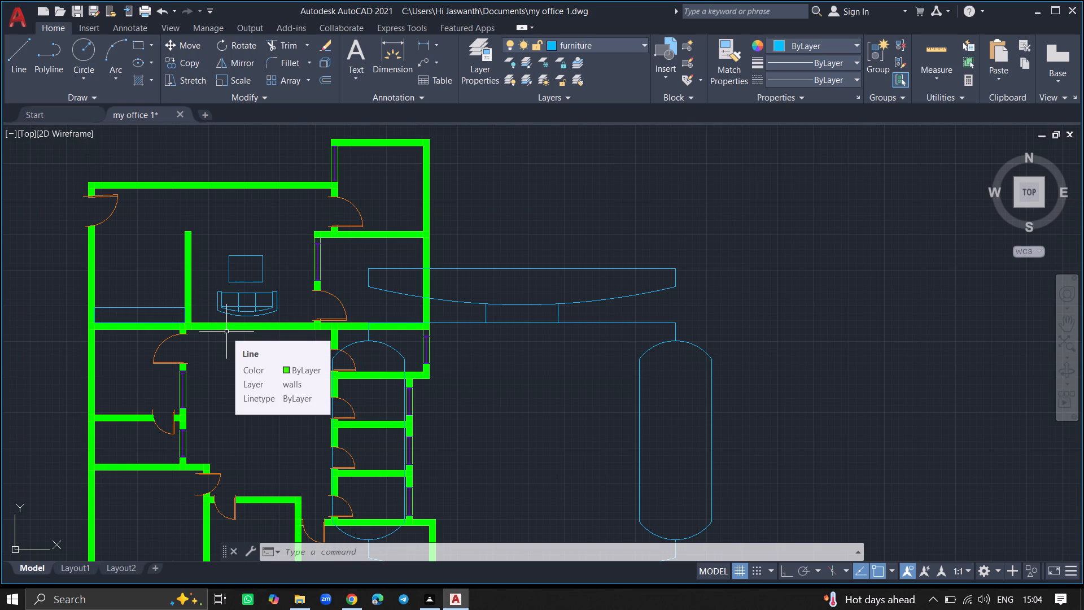
click(504, 267)
text(sc)
key(Return)
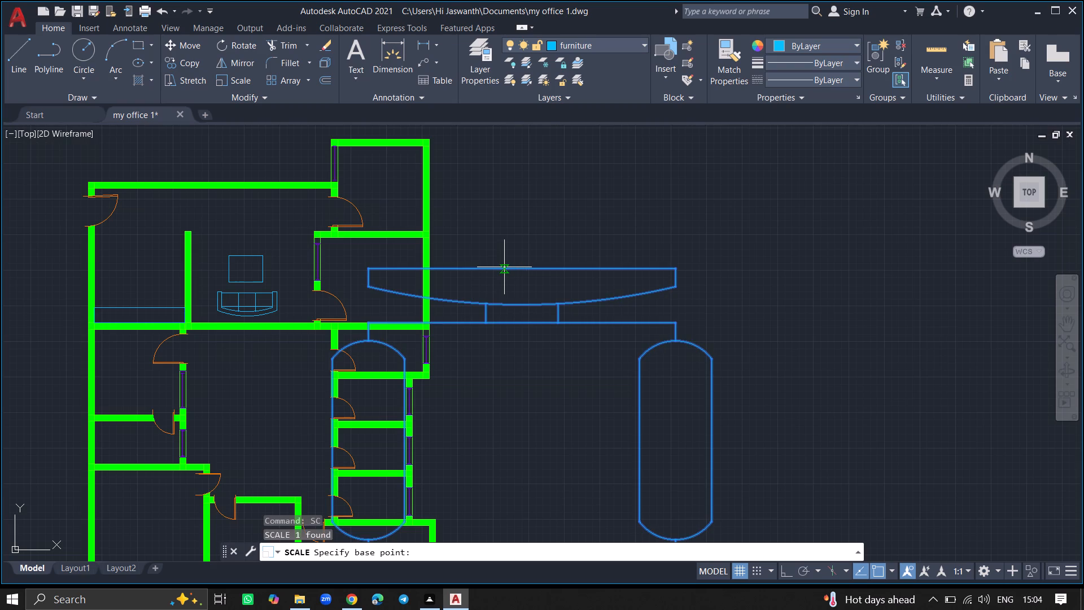
click(504, 267)
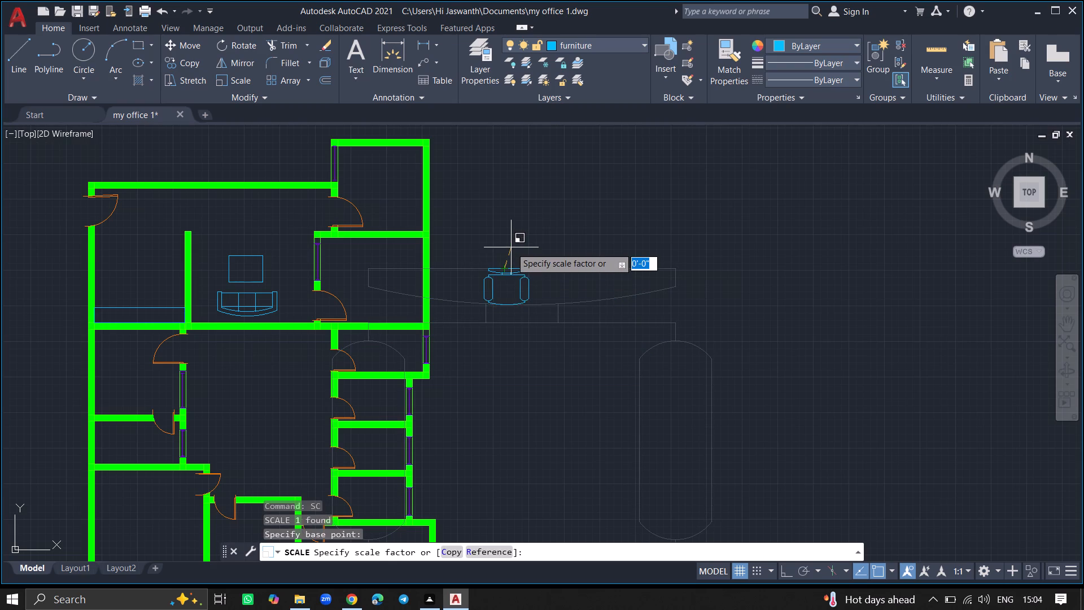
click(511, 249)
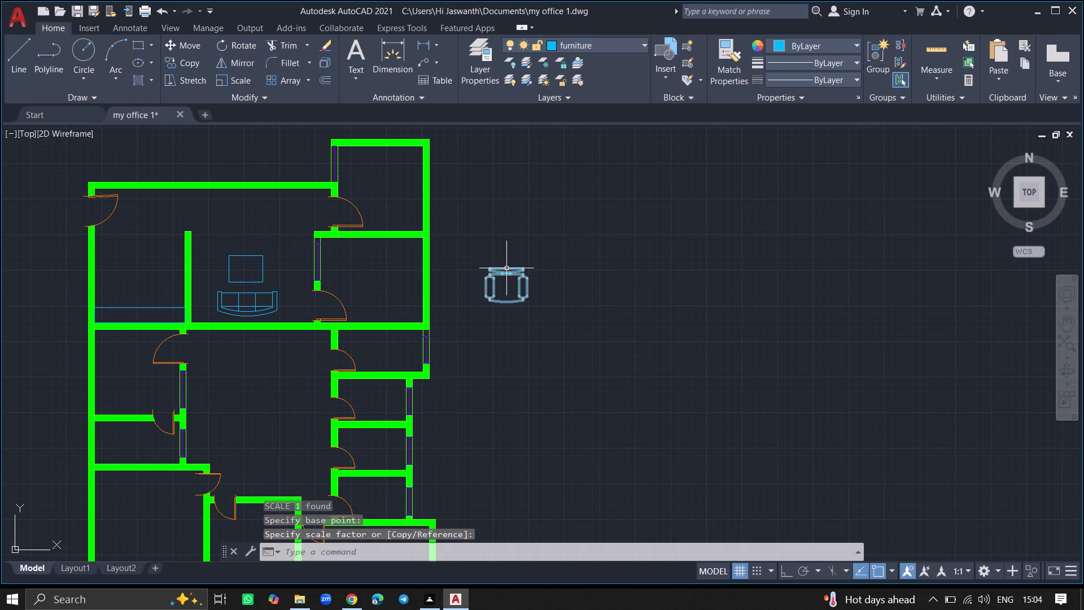
Rotate the desk chair 90° counterclockwise about its back so that the back faces west.
click(506, 270)
key(r)
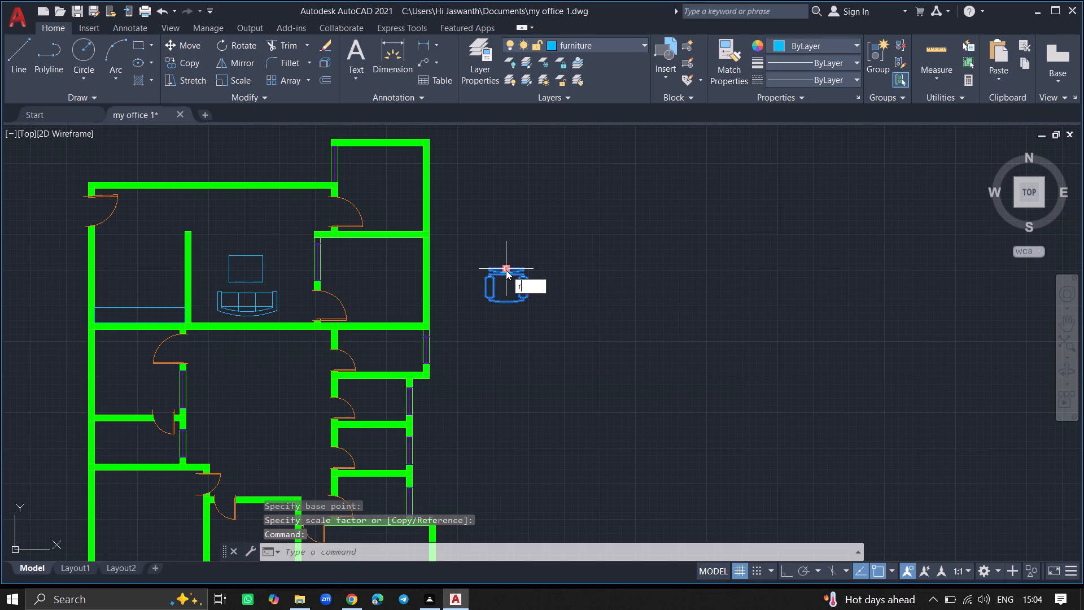
text(otate)
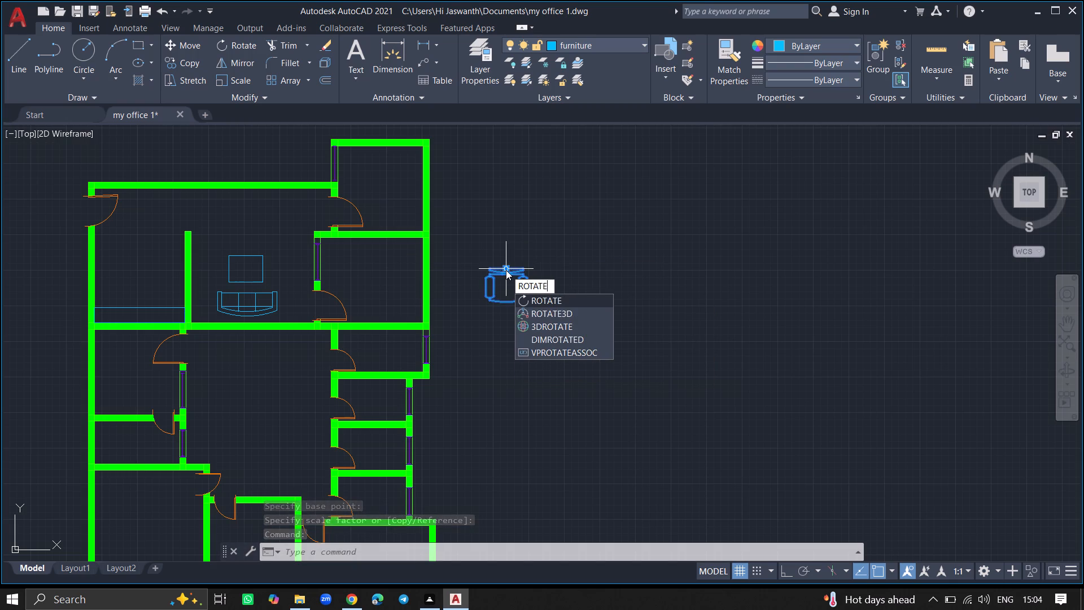
key(Return)
click(506, 270)
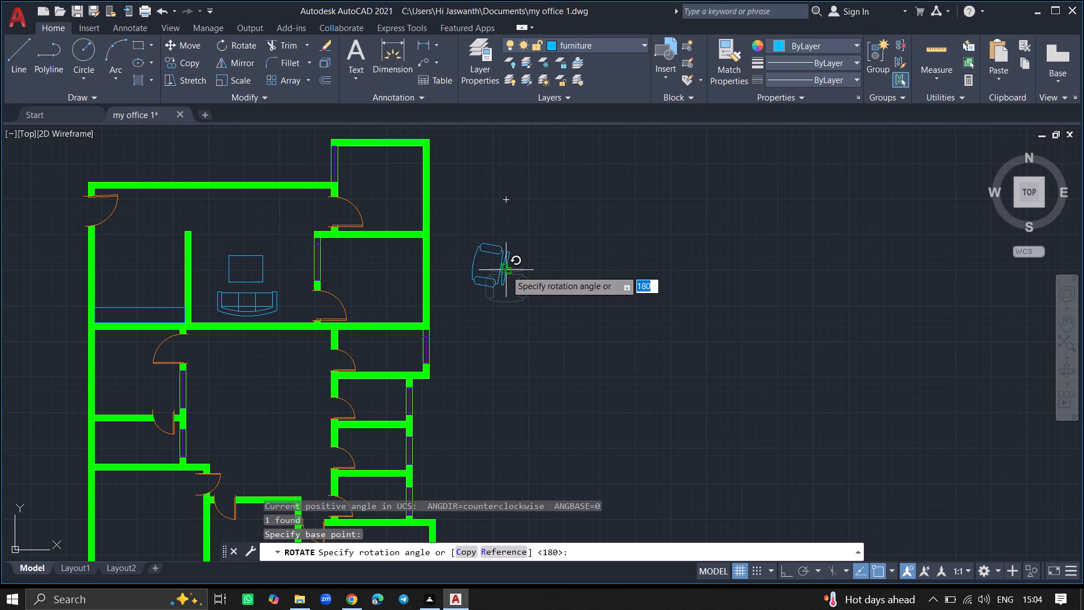
click(504, 221)
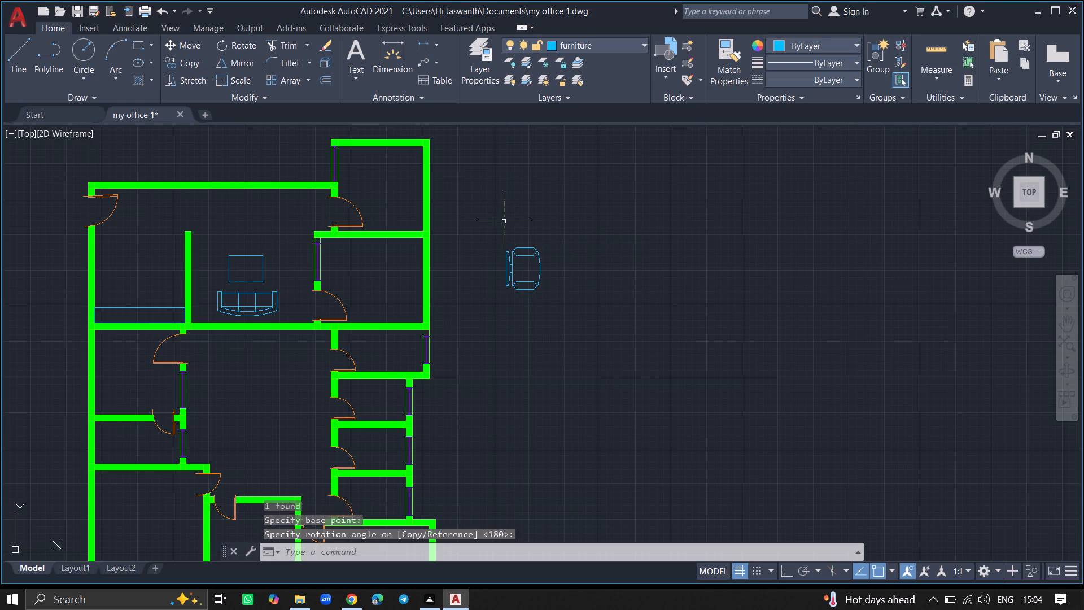
Move the desk chair into the upper central room, placing it west of the rectangular table with its back near the partition wall.
click(512, 254)
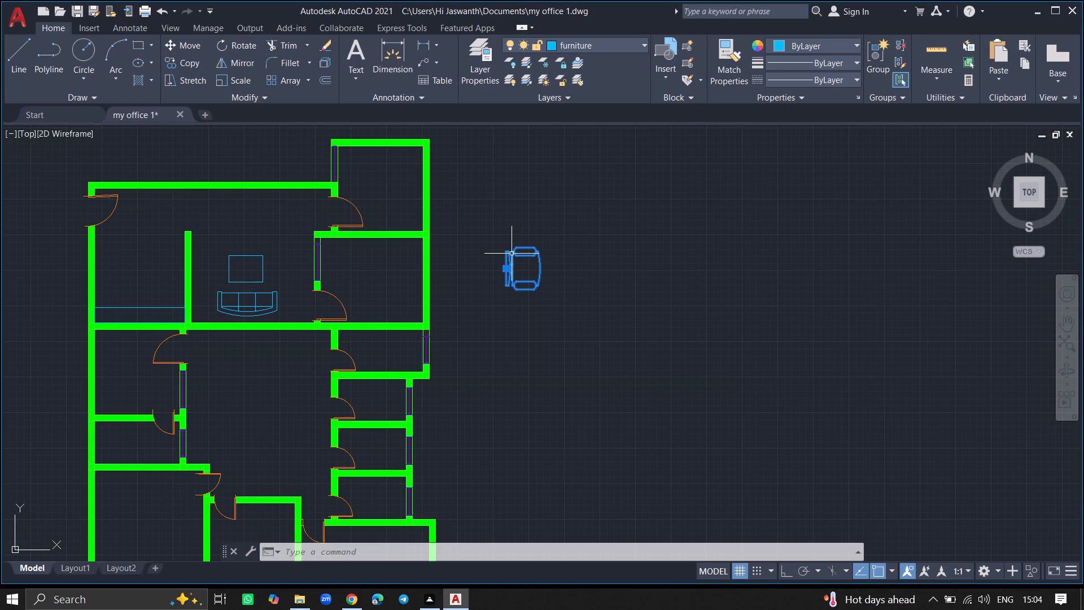
text(move)
key(Return)
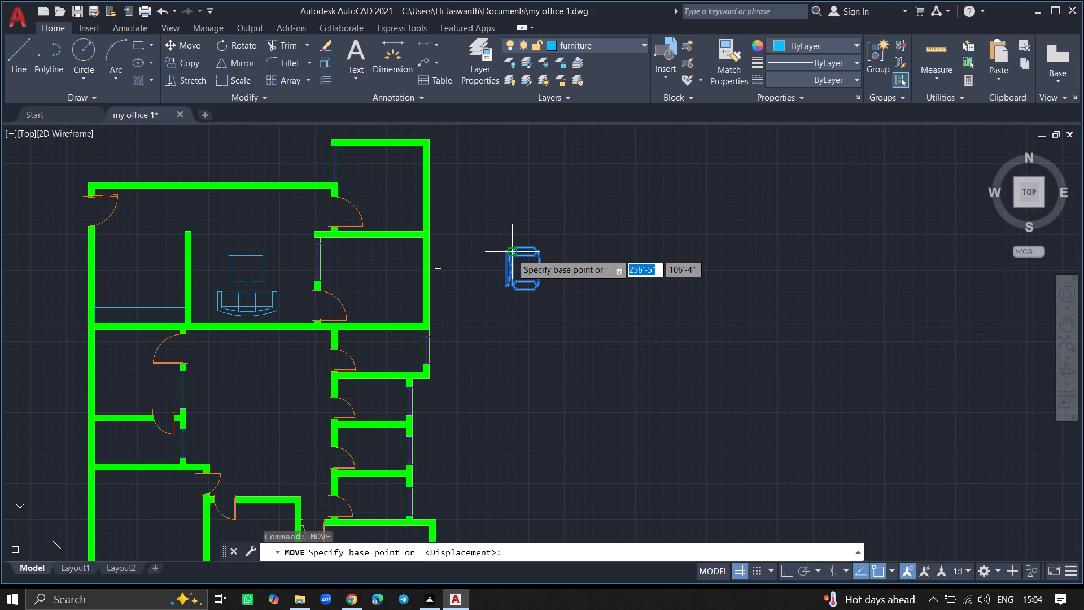
click(512, 254)
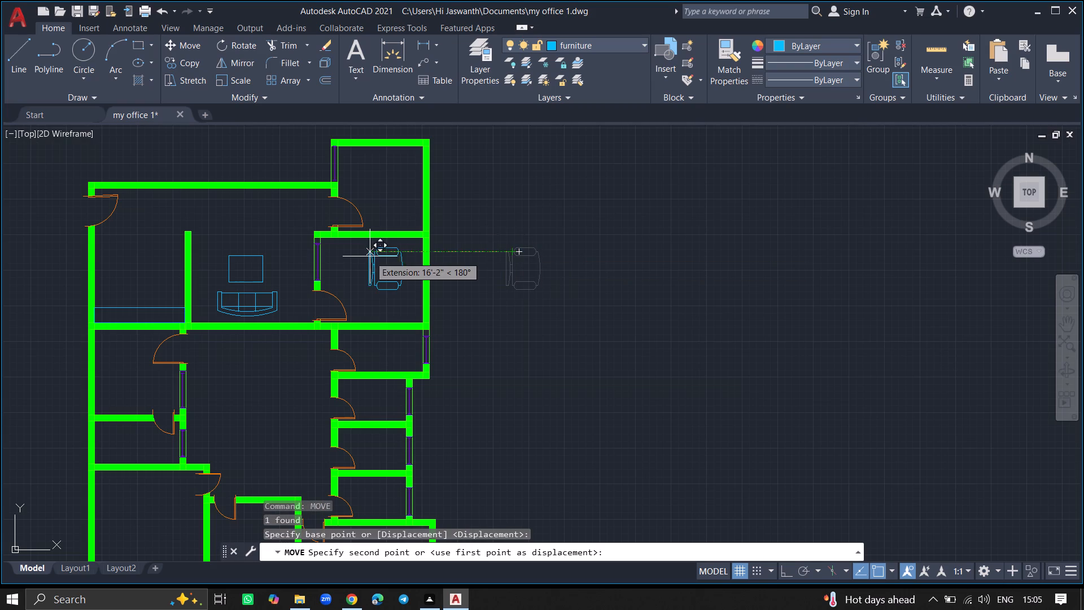
ctrl+scroll(209, 265, up, 6)
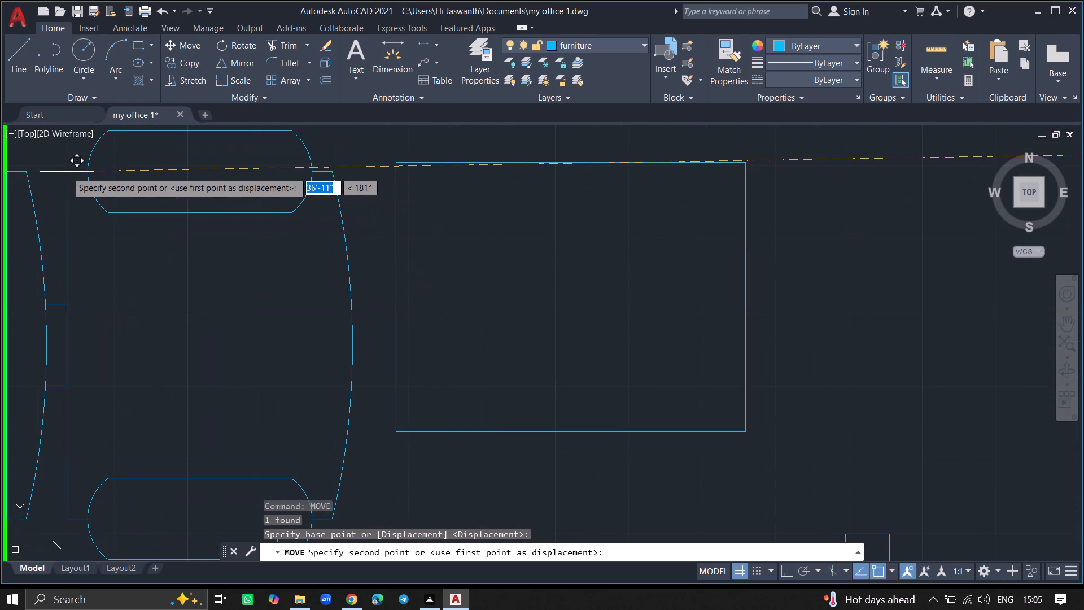
click(67, 172)
Scale the desk chair down slightly freehand about a point on its back, leaving a wider gap to the table.
ctrl+scroll(67, 172, down, 4)
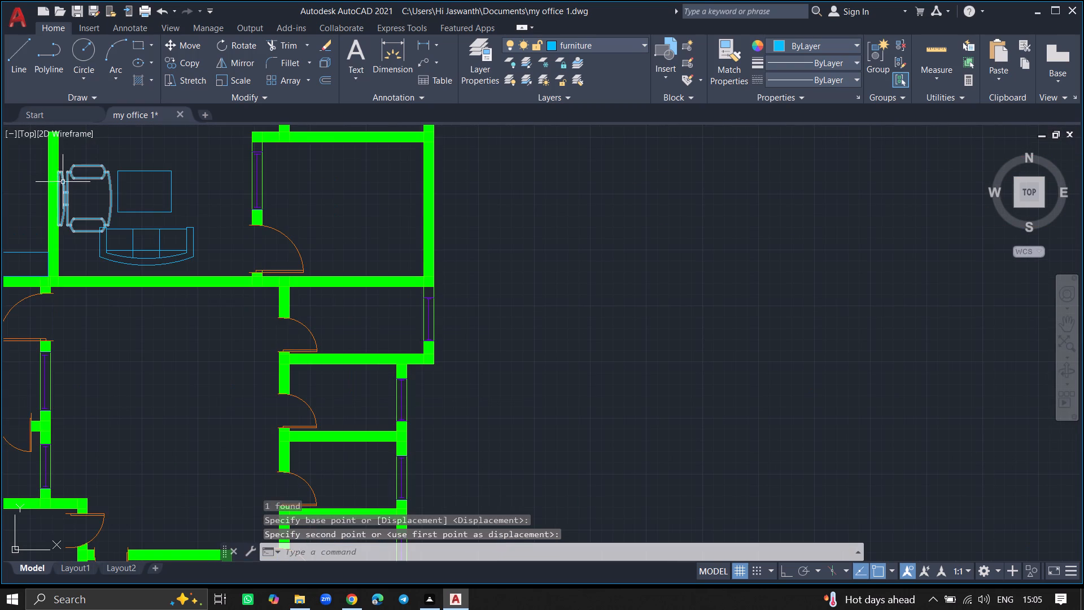
click(65, 182)
text(sc)
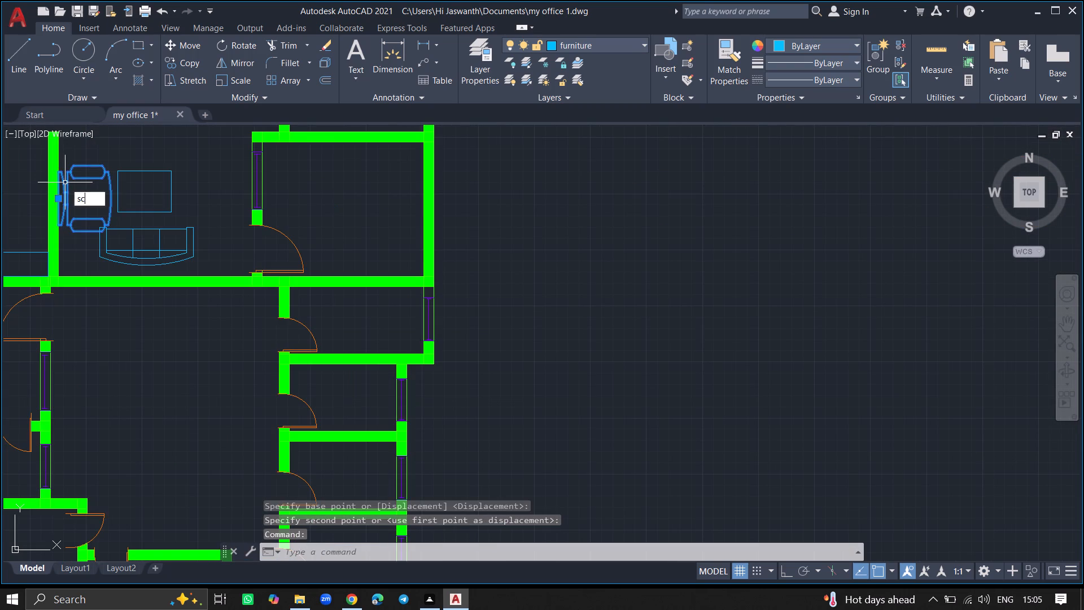
key(Return)
click(65, 182)
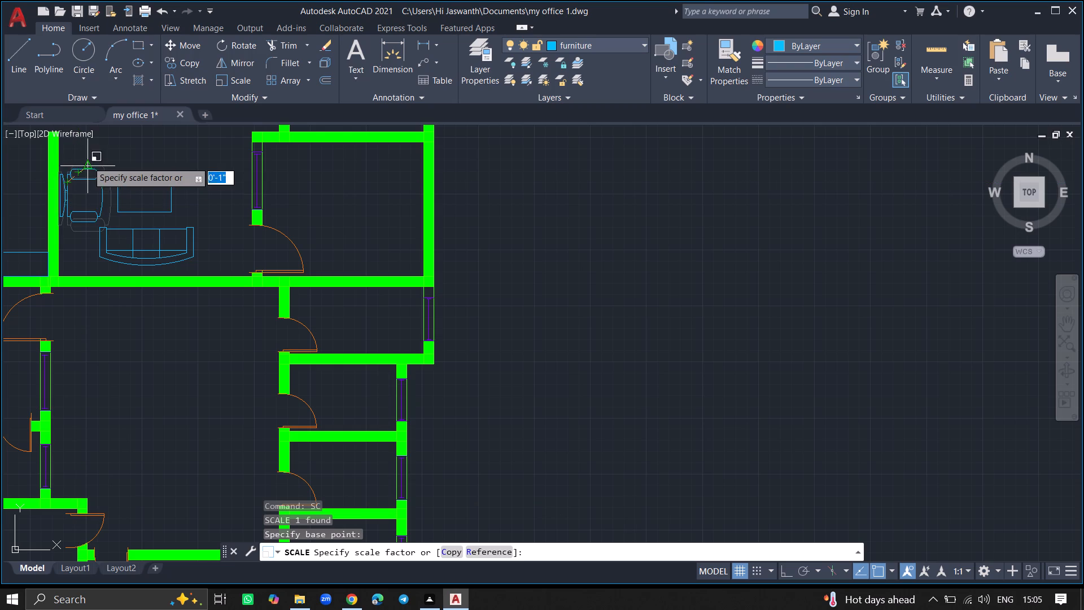
click(83, 161)
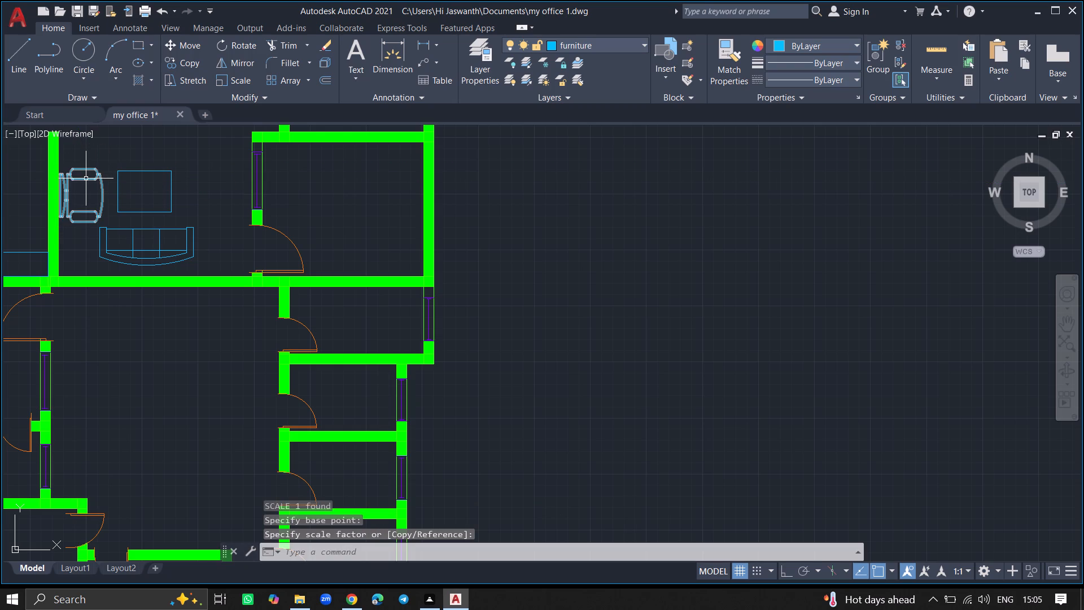
Copy the desk chair about 9' east, to the opposite side of the rectangular table.
click(86, 178)
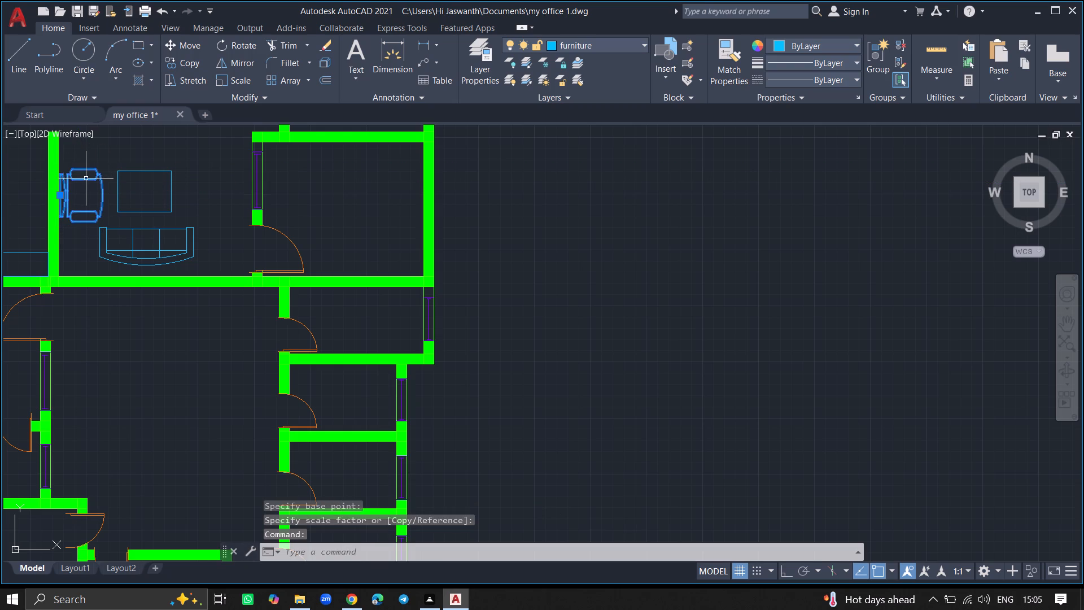
text(copy)
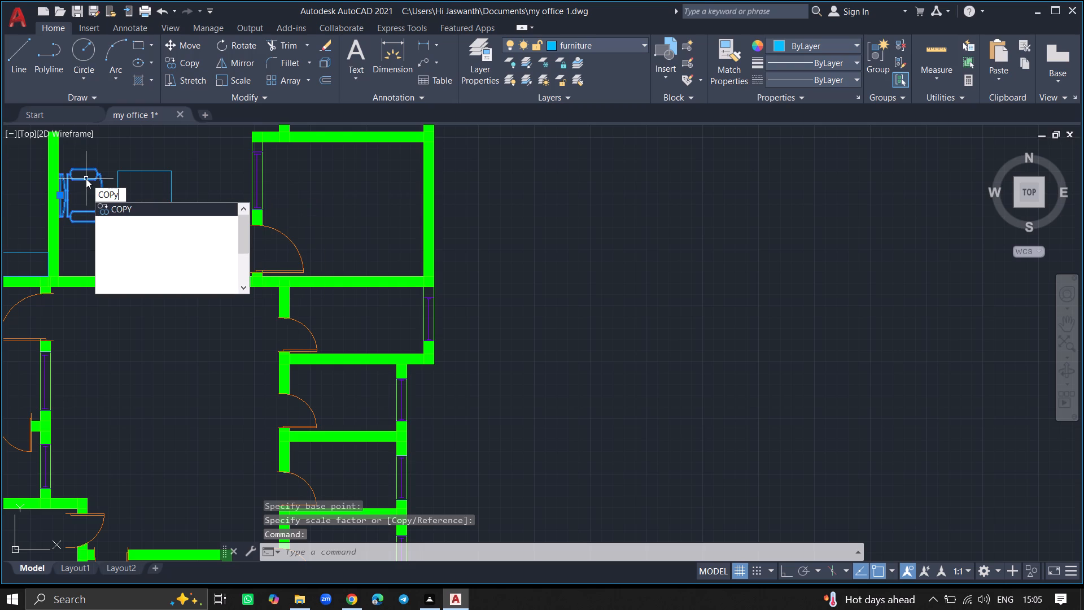
key(Return)
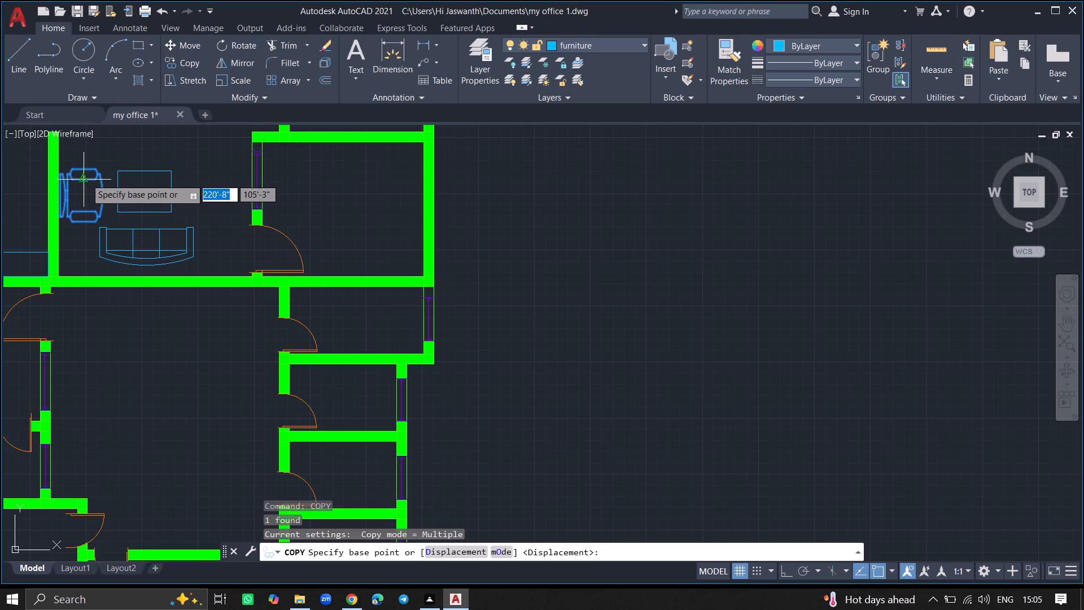
click(86, 178)
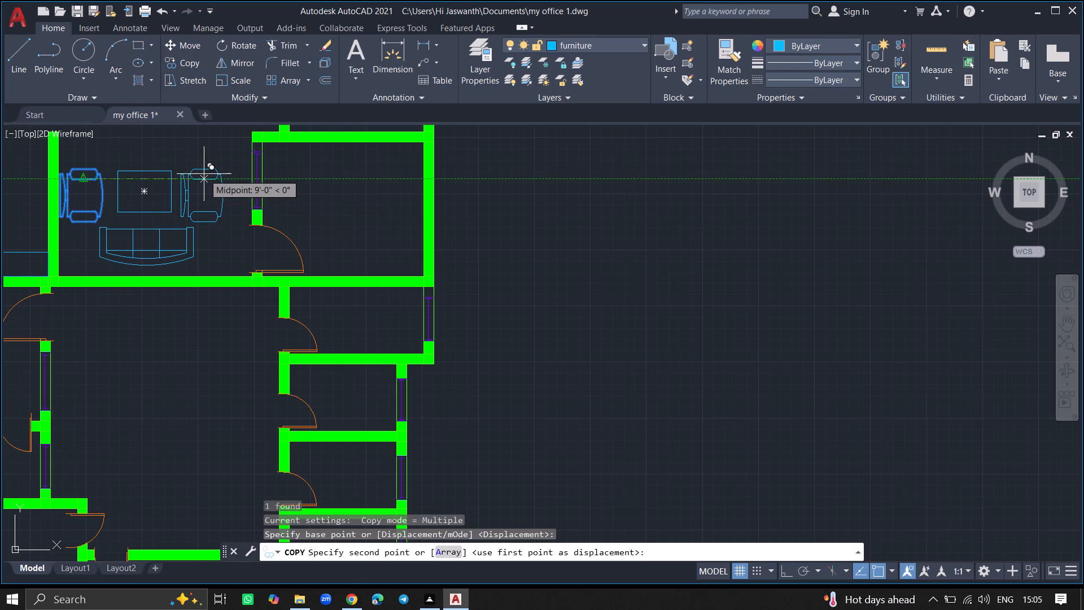
click(204, 172)
key(Return)
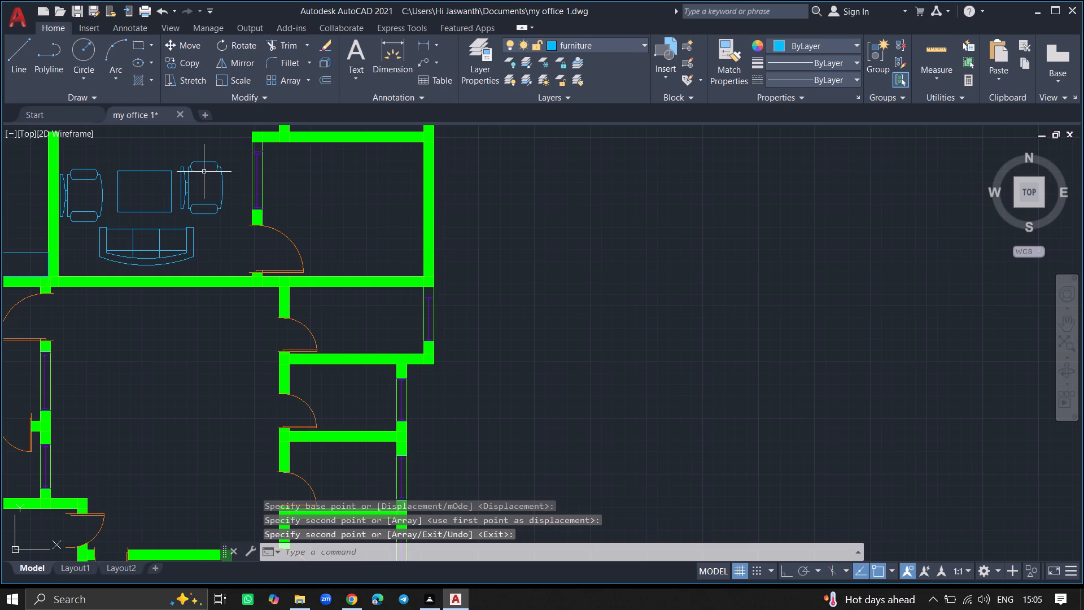
Rotate the copied desk chair 180° about its back so that it faces west.
click(186, 182)
text(rotate)
key(Return)
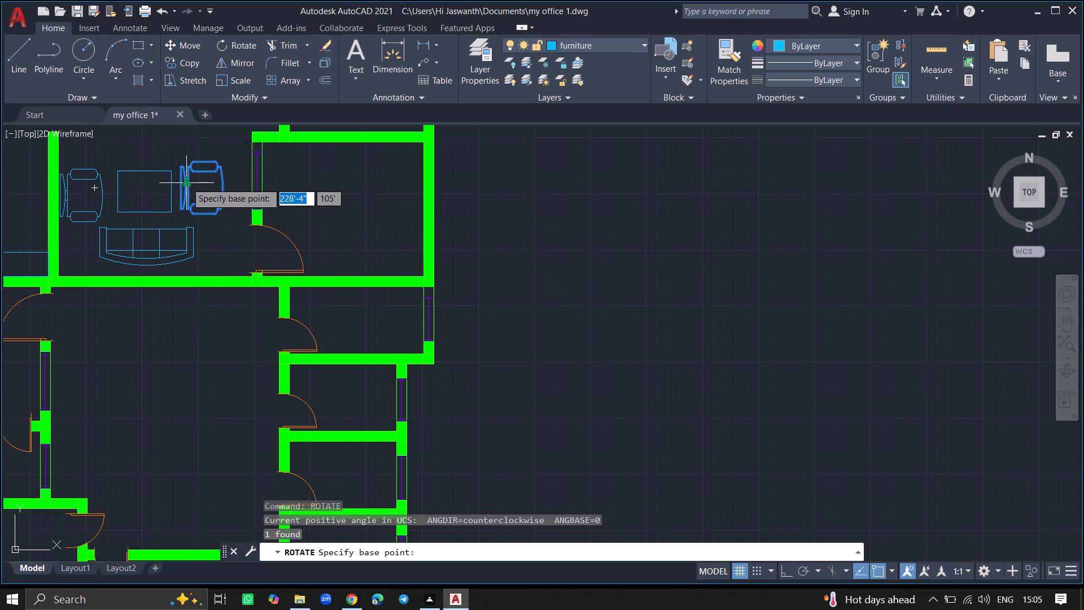
click(186, 182)
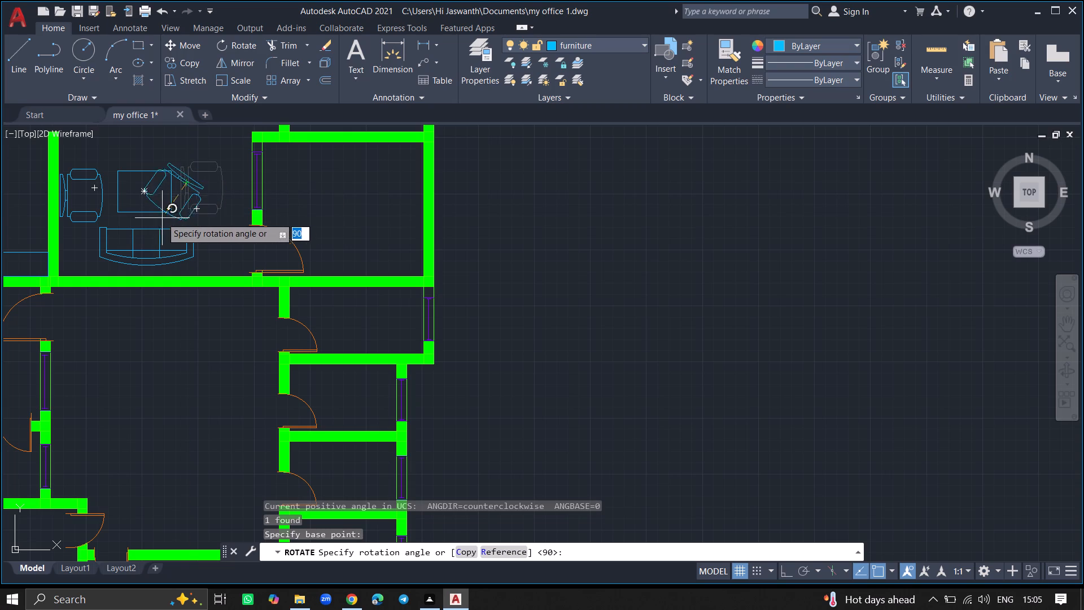
click(150, 178)
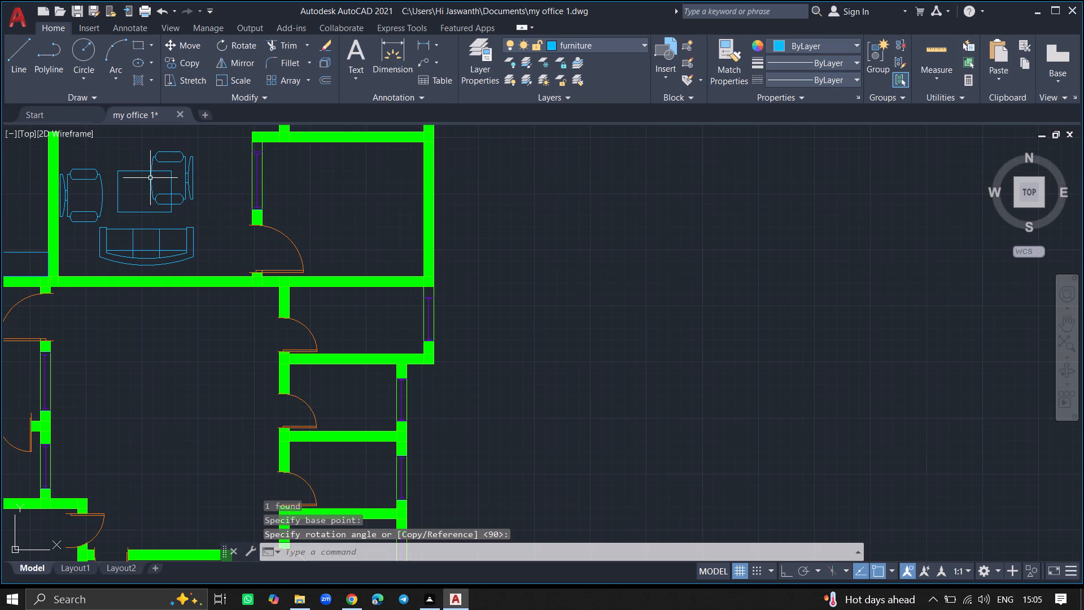
Move the rotated chair about 2'-9" east-southeast so it clears the table and lines up opposite the first chair.
click(189, 177)
text(move)
key(Return)
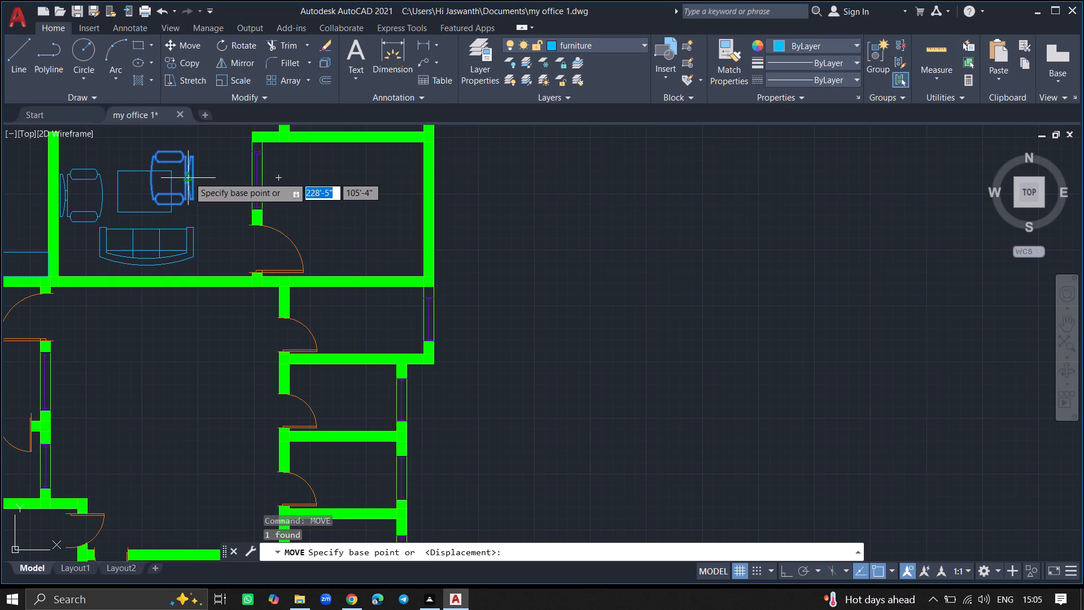
click(189, 177)
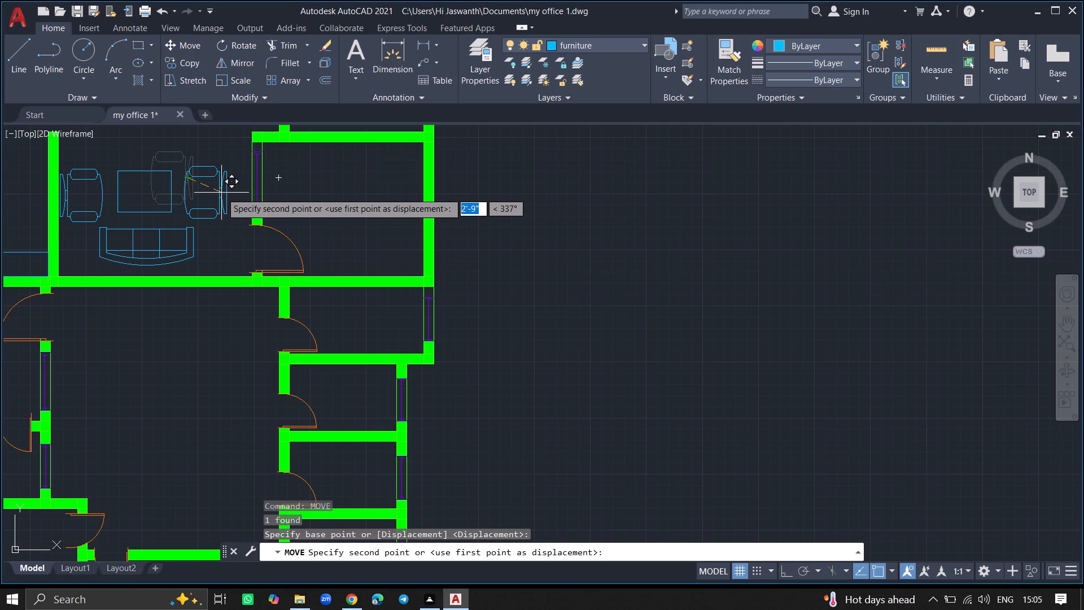
click(221, 193)
Draw a rectangular counter about 2' wide along the upper-west room's west wall, running north from its southwest corner across the existing counter.
ctrl+scroll(234, 227, down, 2)
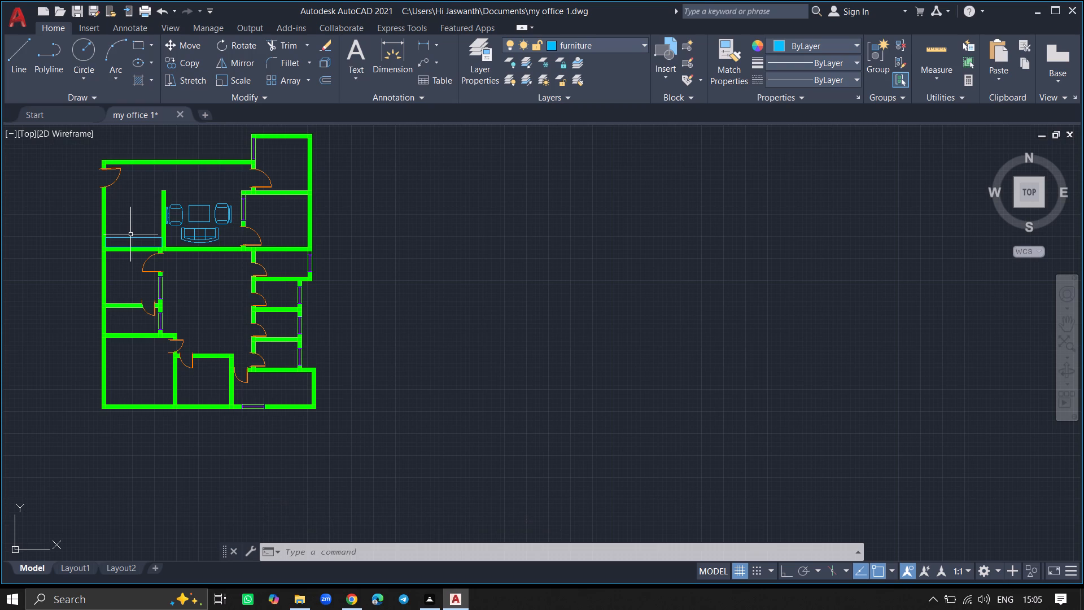
ctrl+scroll(106, 229, up, 5)
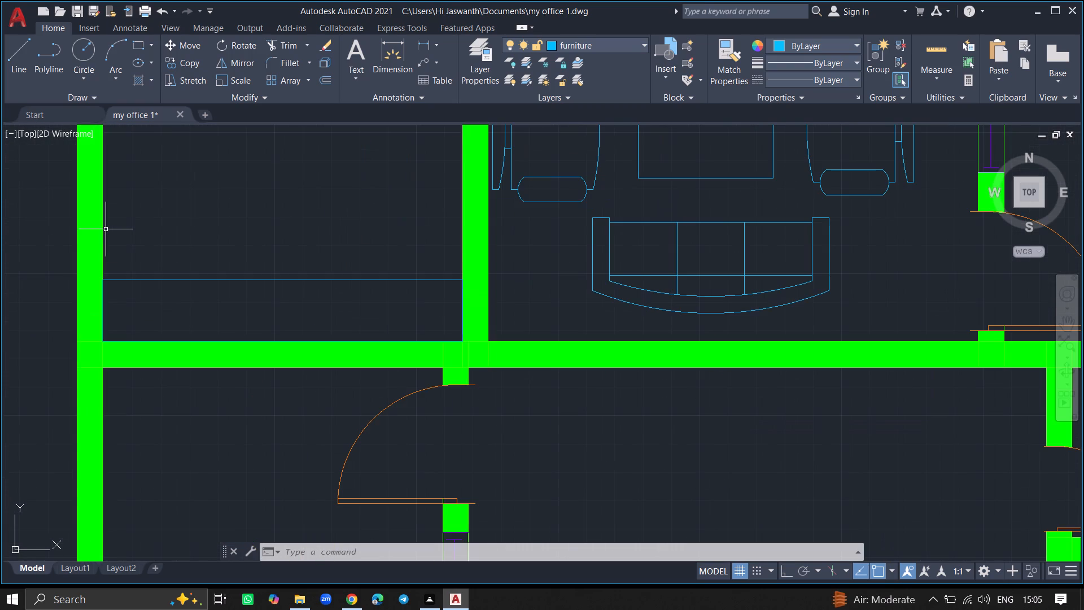
text(rec)
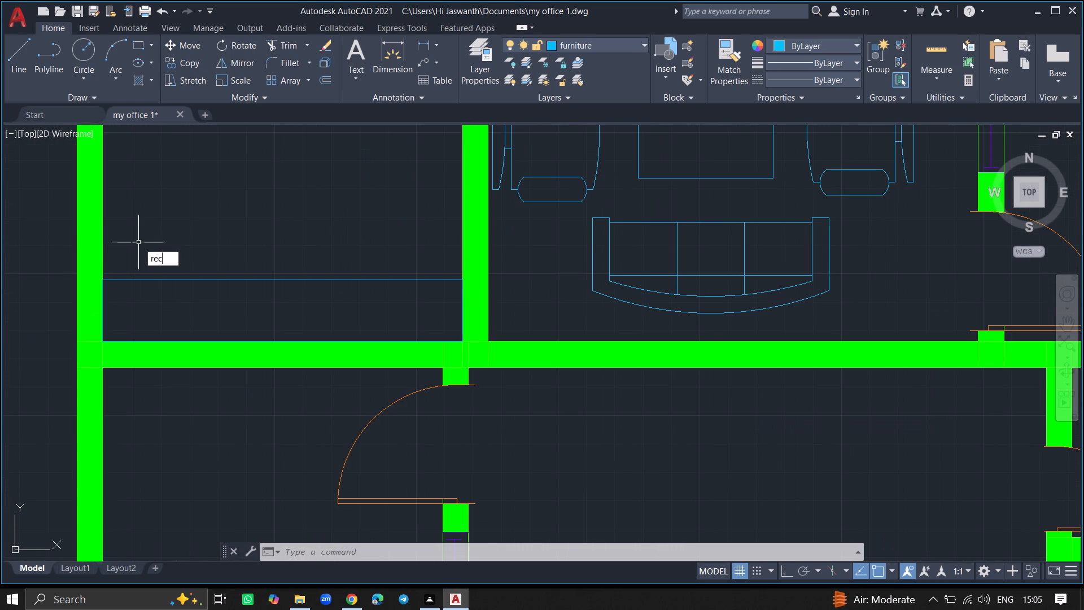
key(Return)
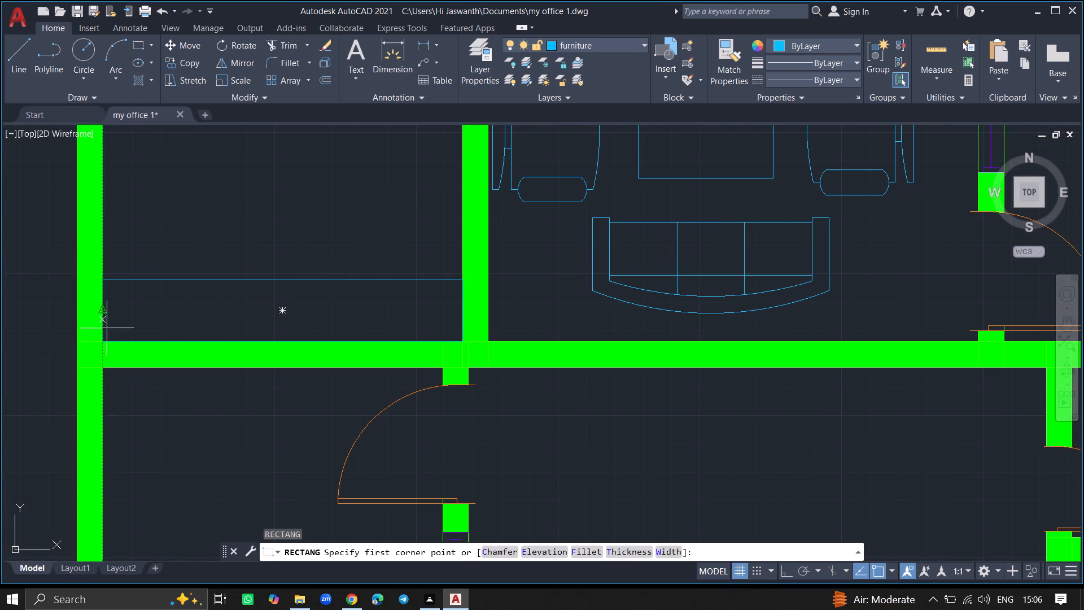
click(100, 336)
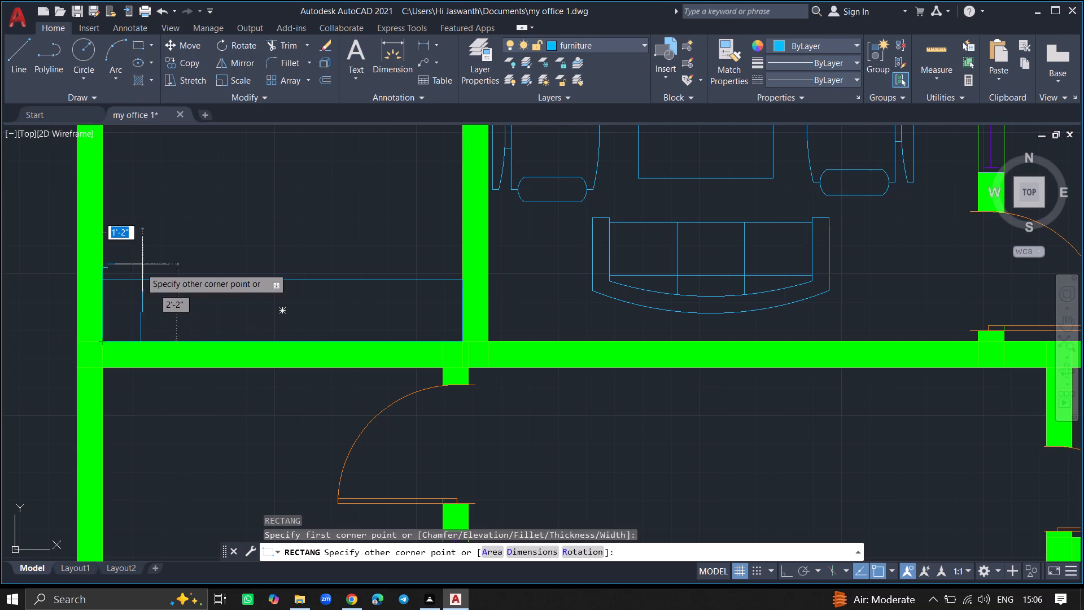
ctrl+scroll(155, 227, down, 2)
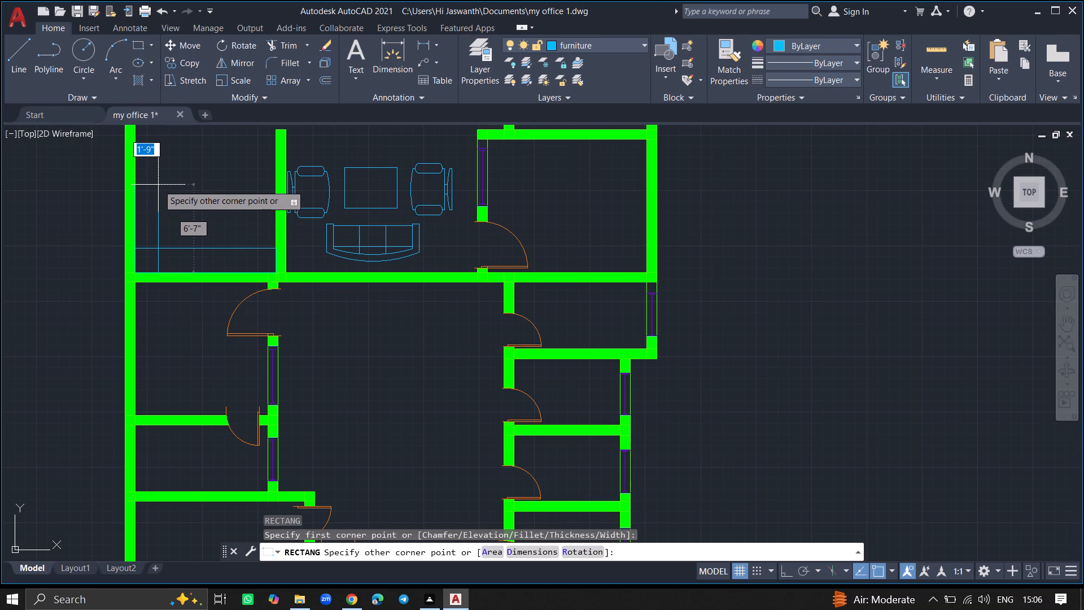
ctrl+scroll(158, 185, down, 2)
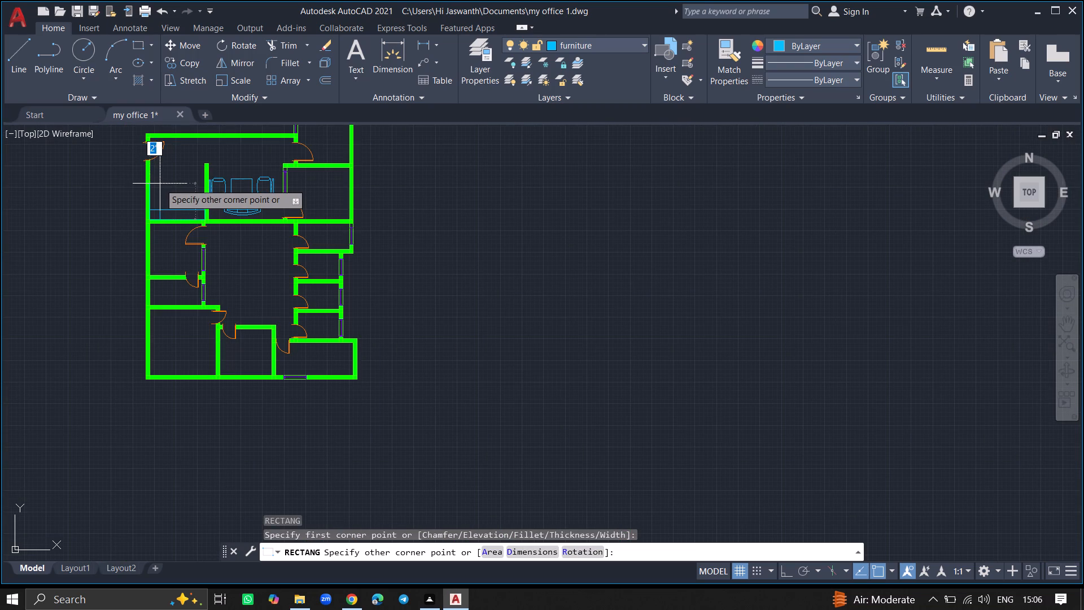
click(161, 182)
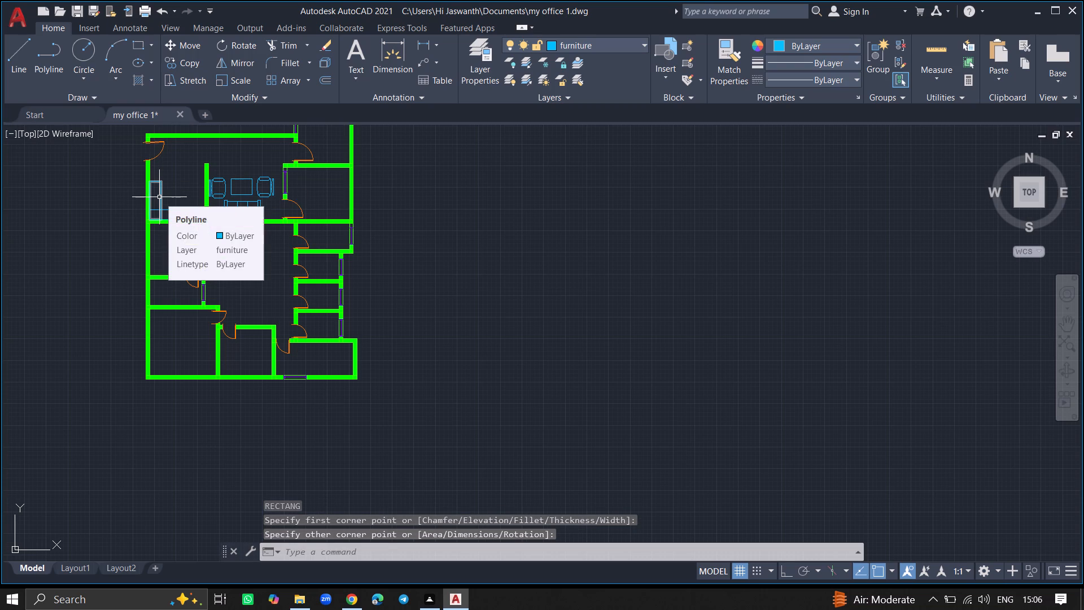
Draw a connected zigzag of three diagonals about 2'-1" long with vertical returns across the south counter, starting at its southeast corner and heading west.
ctrl+scroll(150, 195, up, 3)
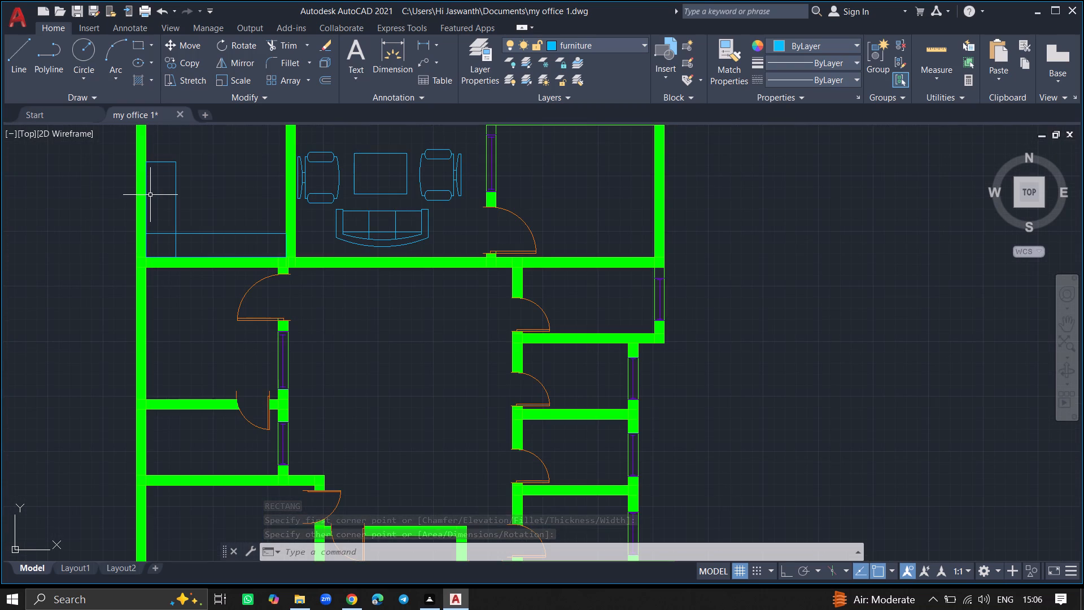
ctrl+scroll(160, 184, up, 3)
ctrl+scroll(160, 184, down, 5)
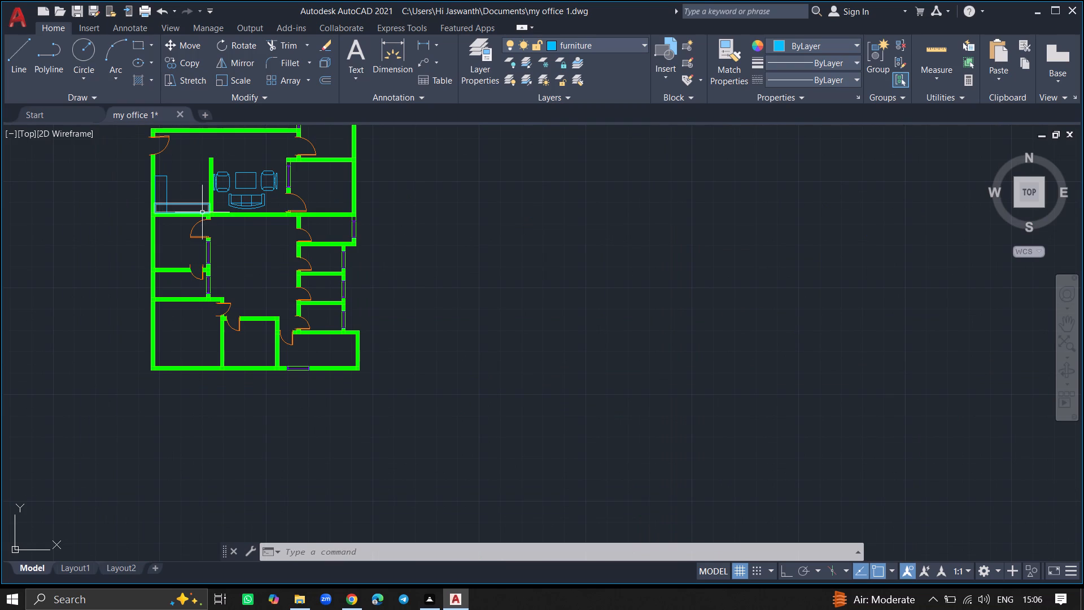
ctrl+scroll(202, 212, up, 3)
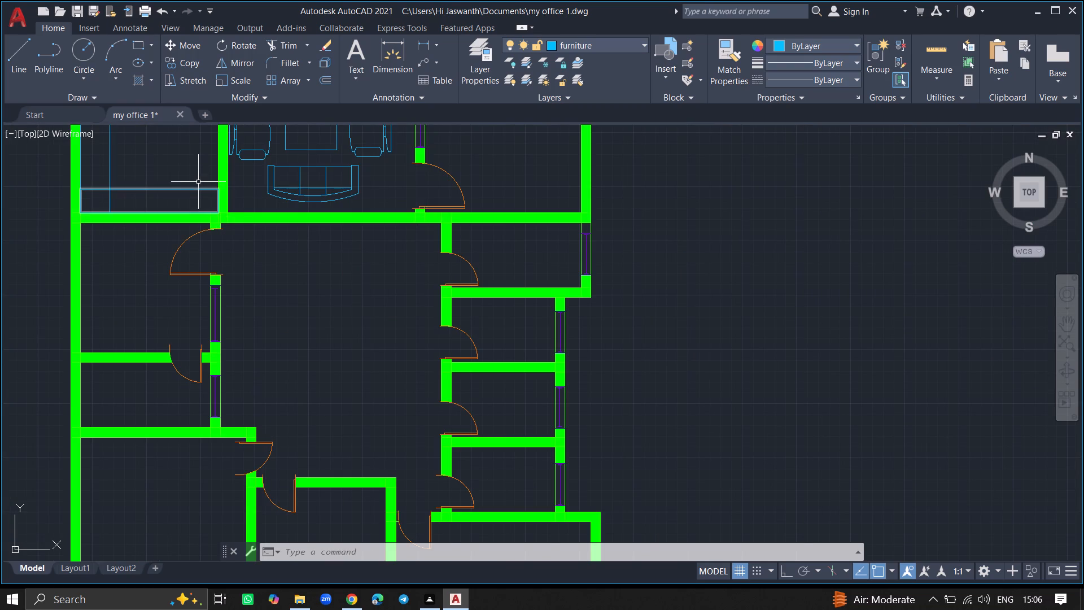
ctrl+scroll(196, 178, up, 1)
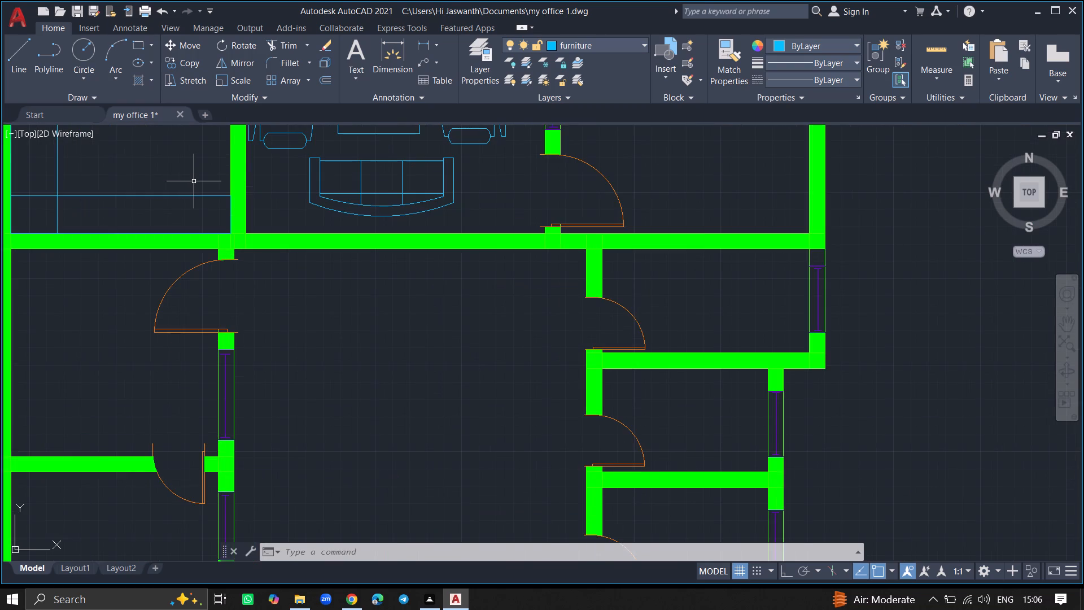
ctrl+scroll(194, 181, up, 4)
ctrl+scroll(194, 181, down, 4)
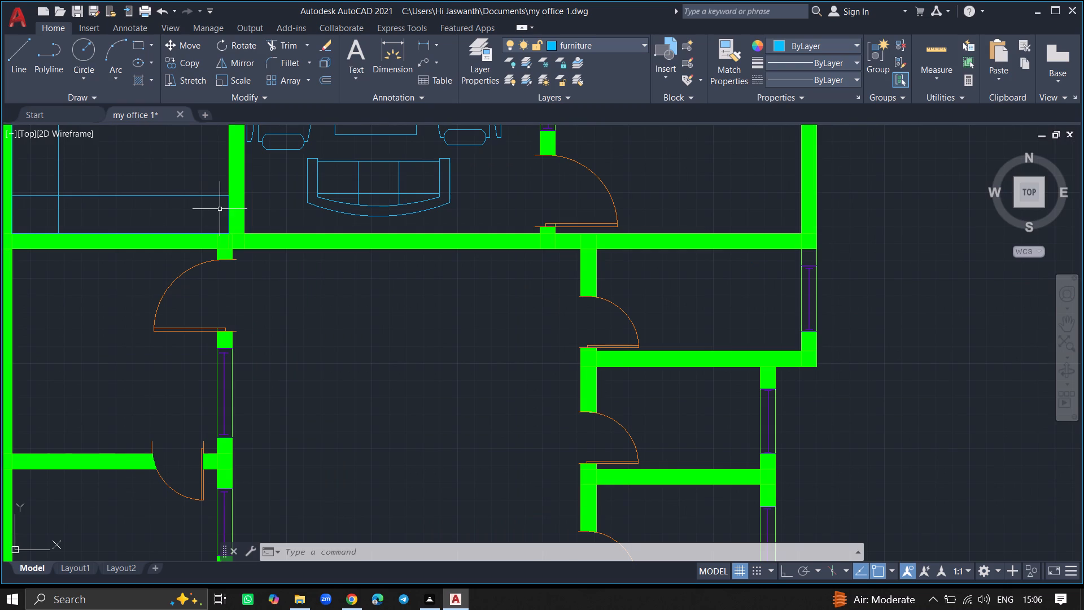
key(l)
key(Return)
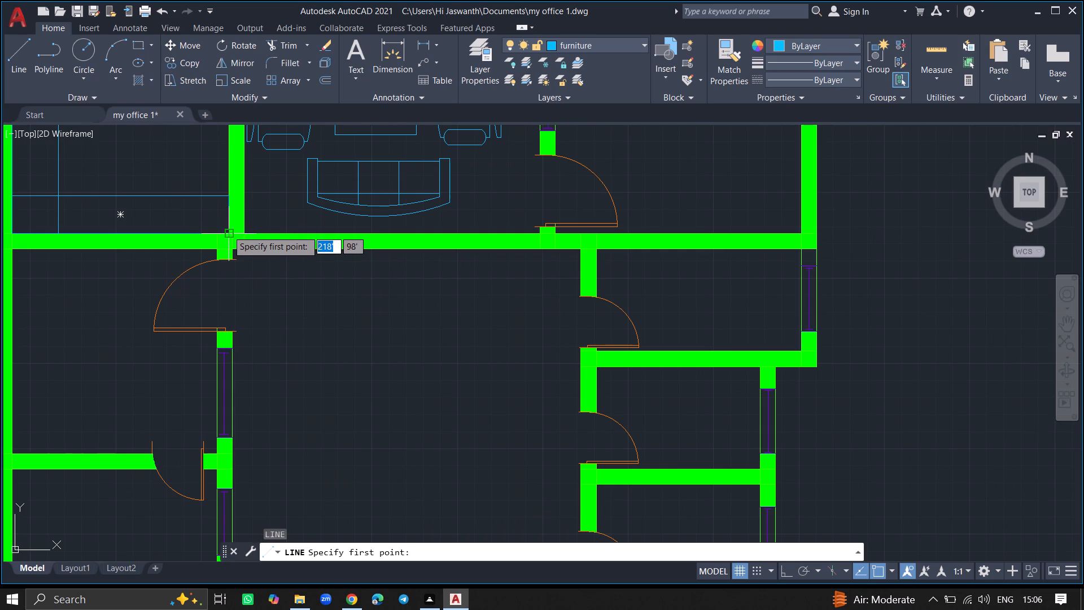
click(228, 230)
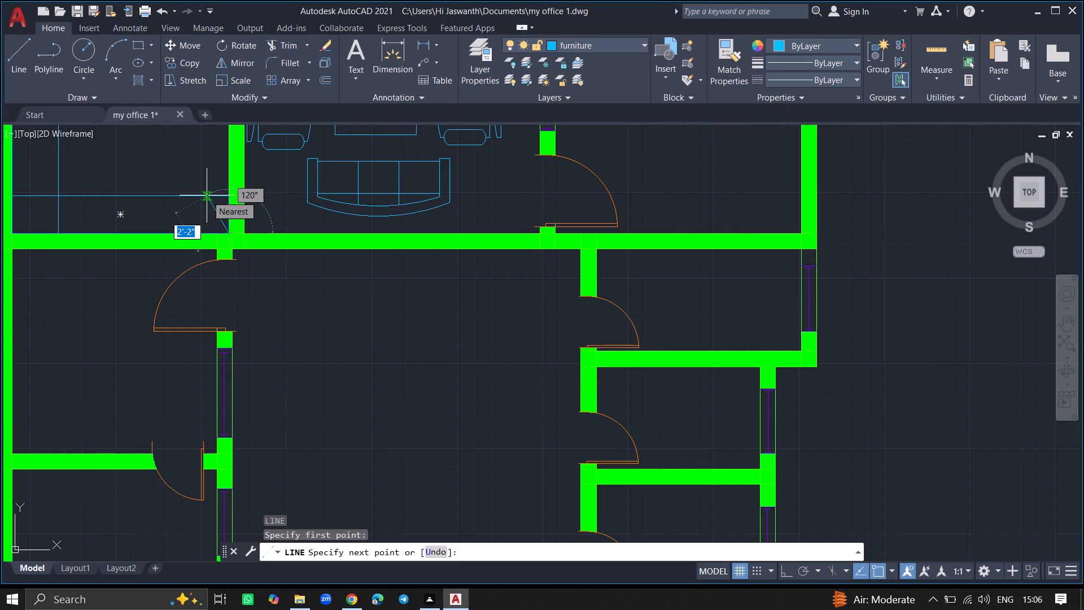
ctrl+scroll(207, 195, up, 6)
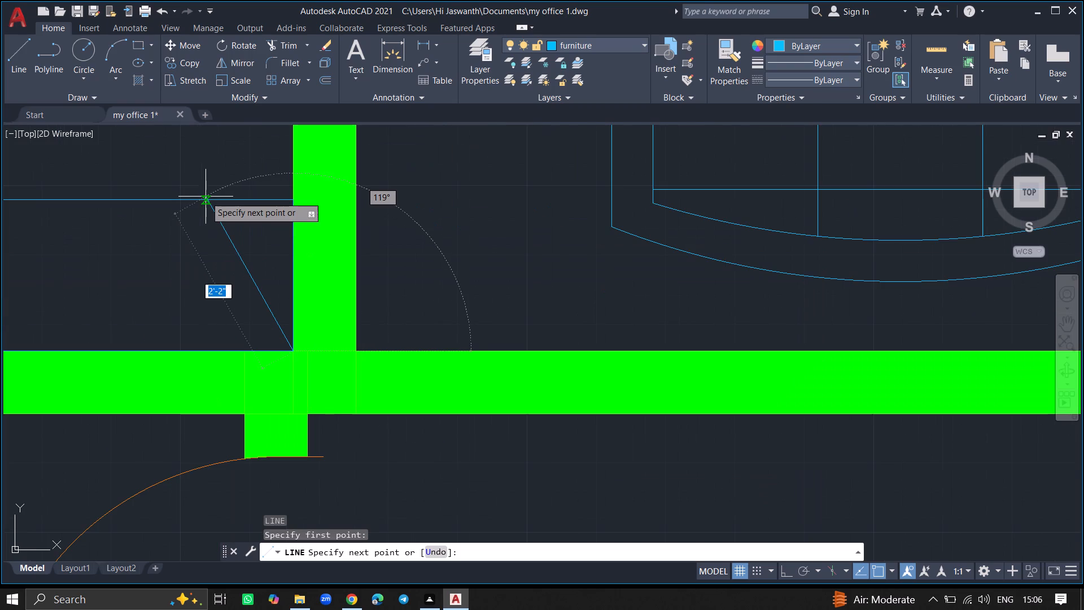
click(206, 197)
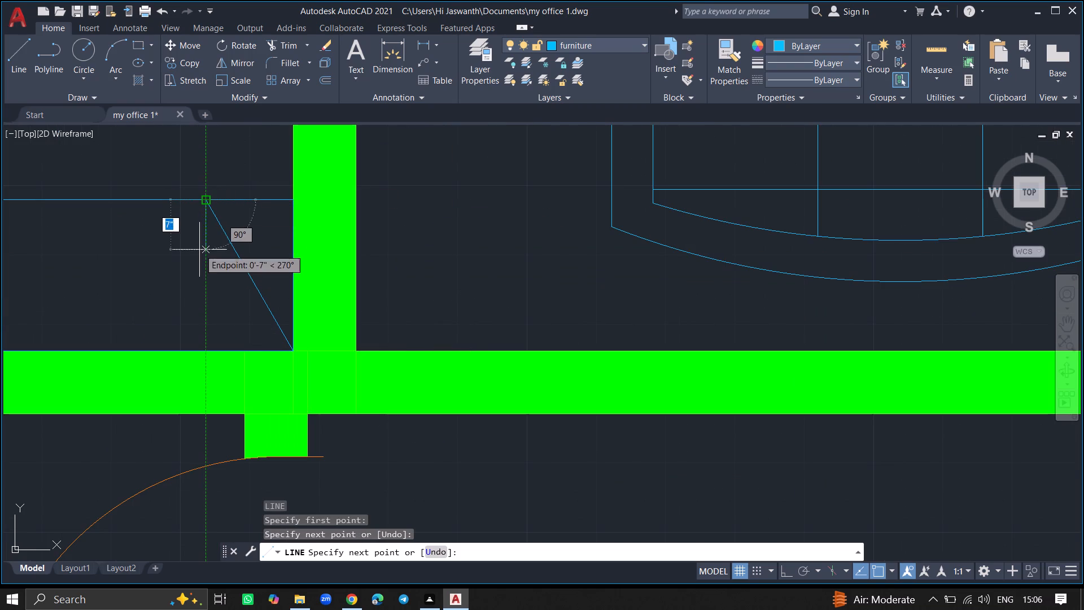
click(205, 346)
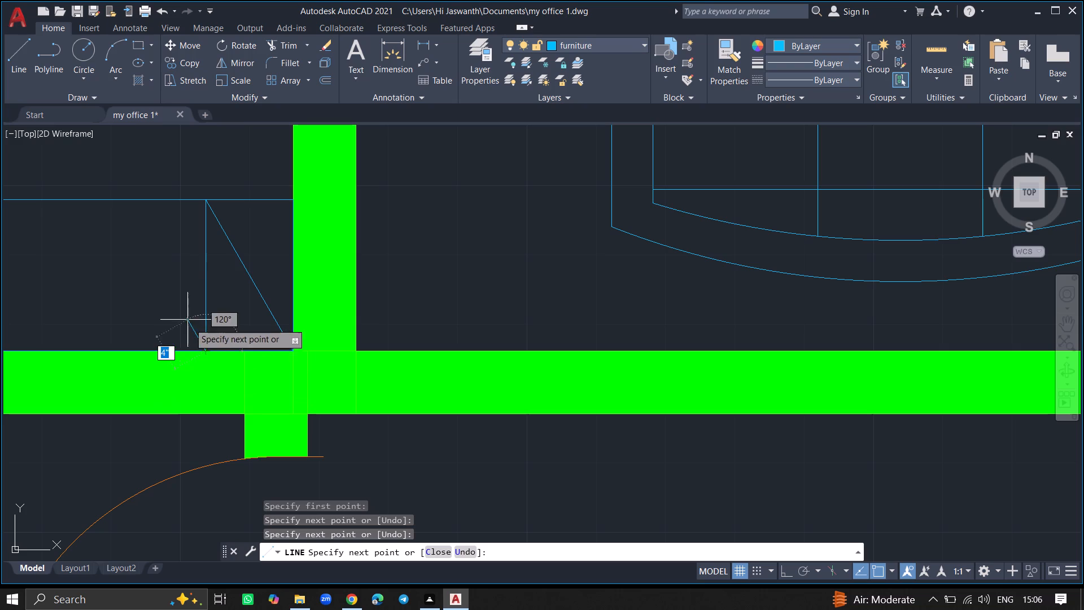
click(128, 198)
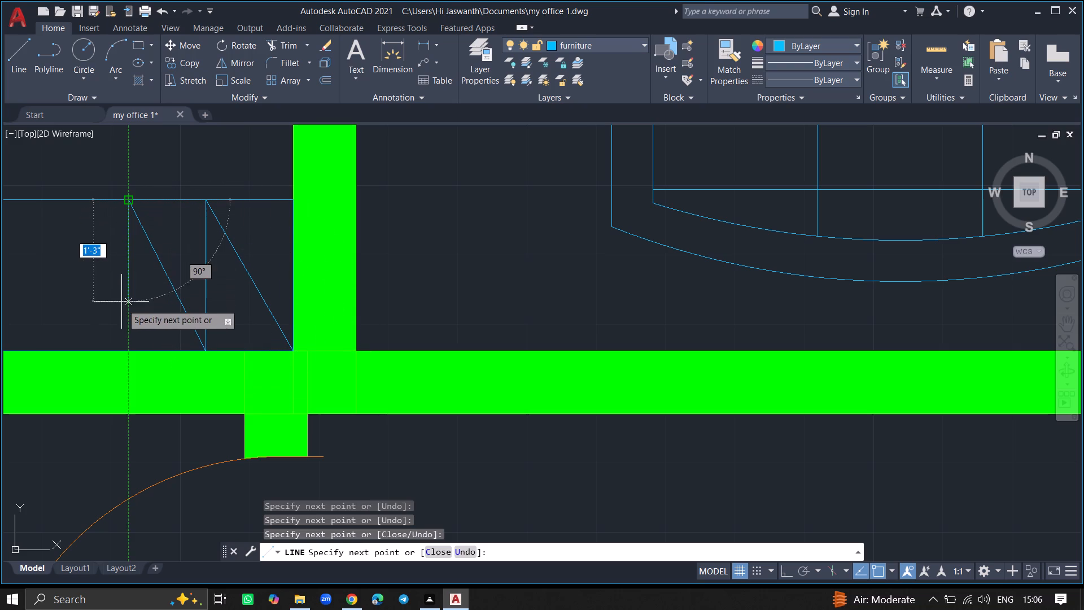
click(129, 348)
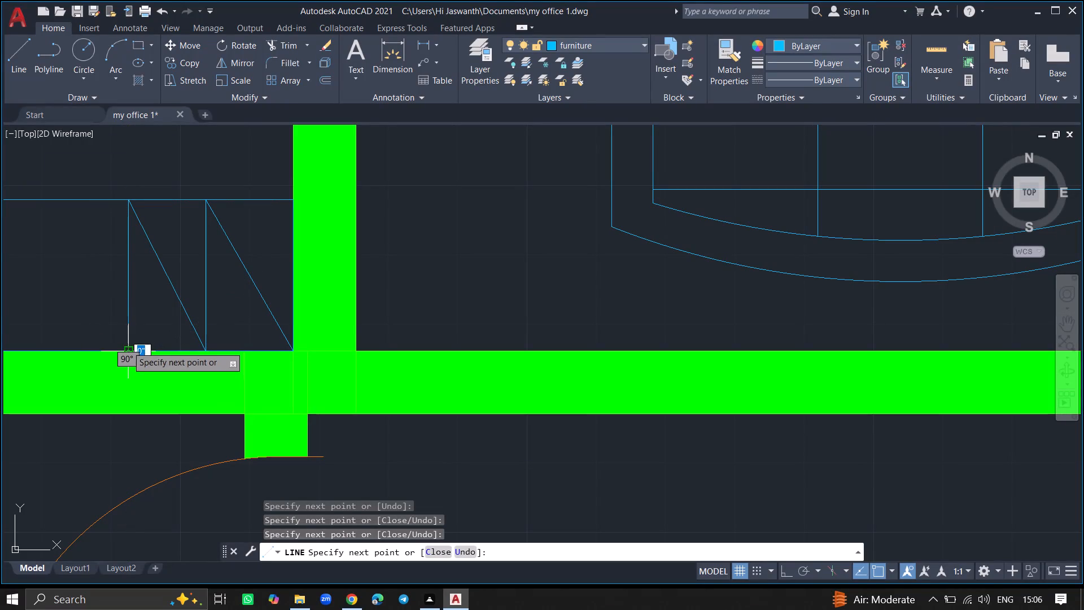
click(46, 201)
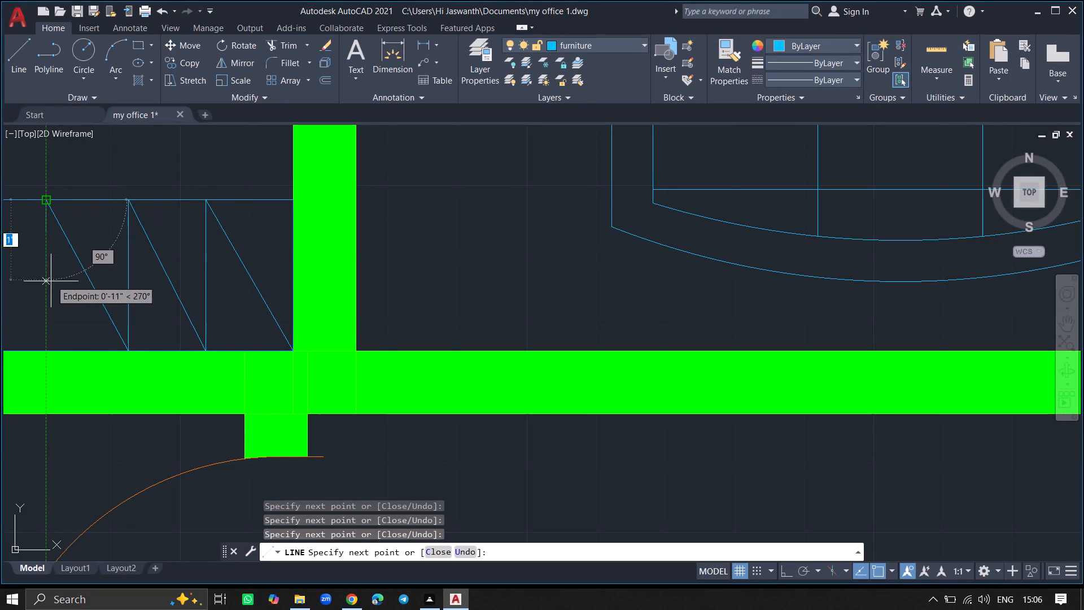
click(49, 355)
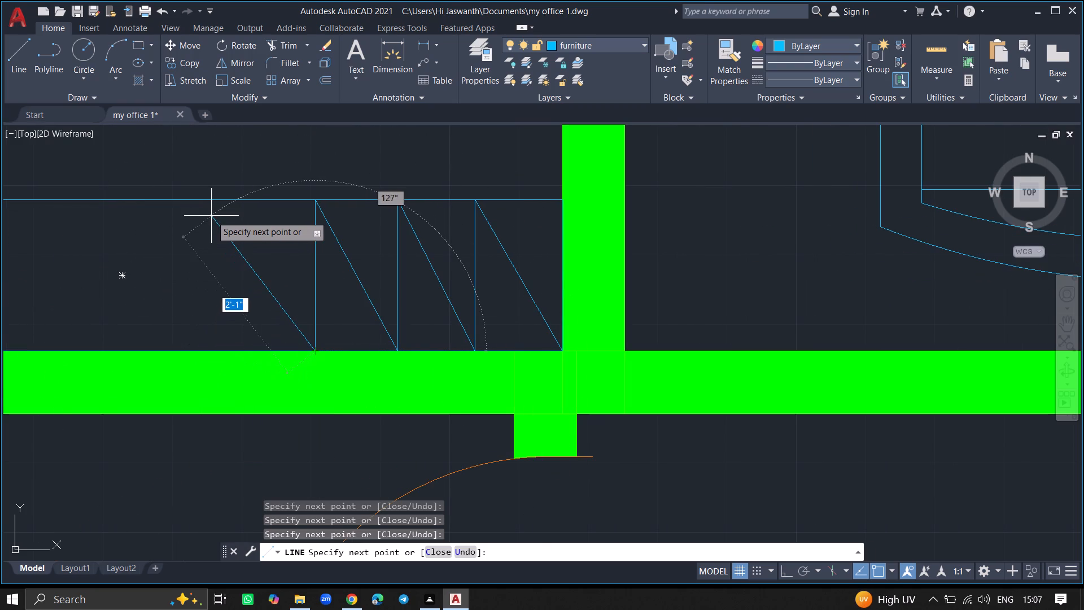
Continue the zigzag west with five more diagonal-and-vertical pairs, then a final peak ending at the west counter's east edge on the south wall.
click(238, 199)
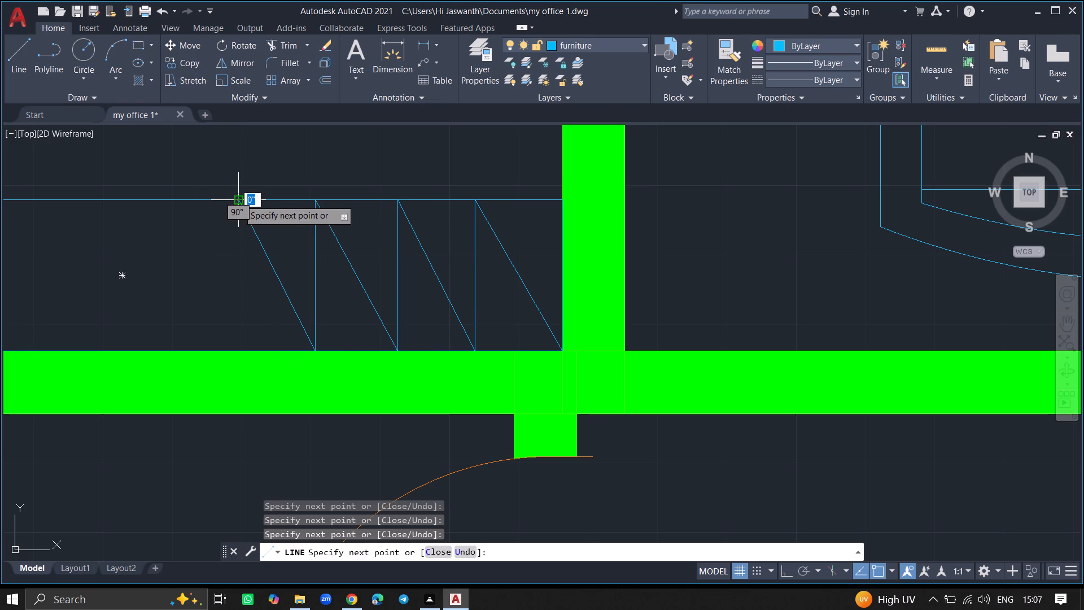
click(239, 348)
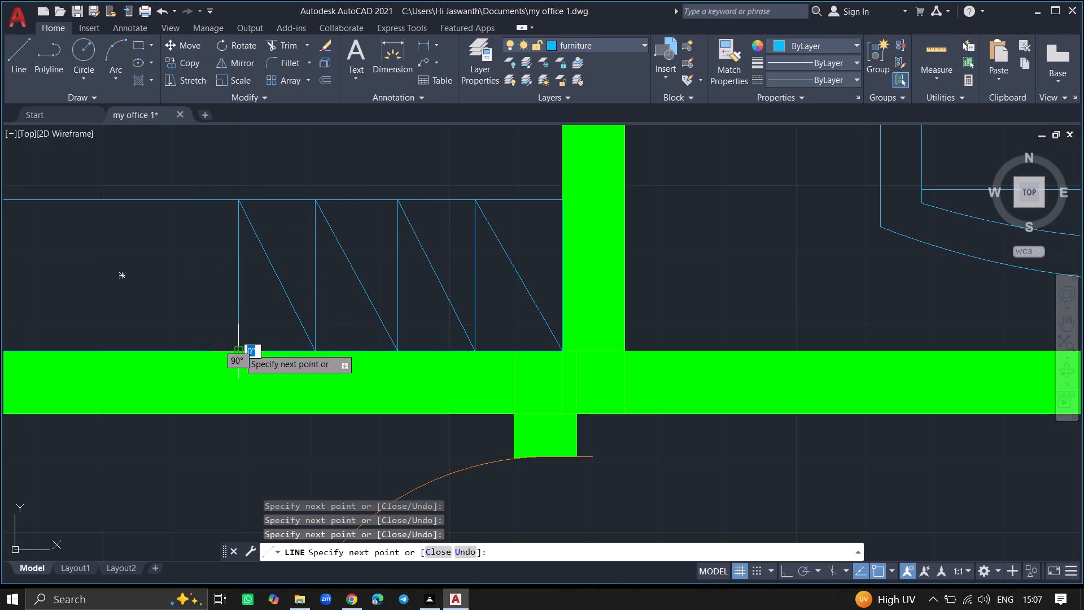
click(164, 201)
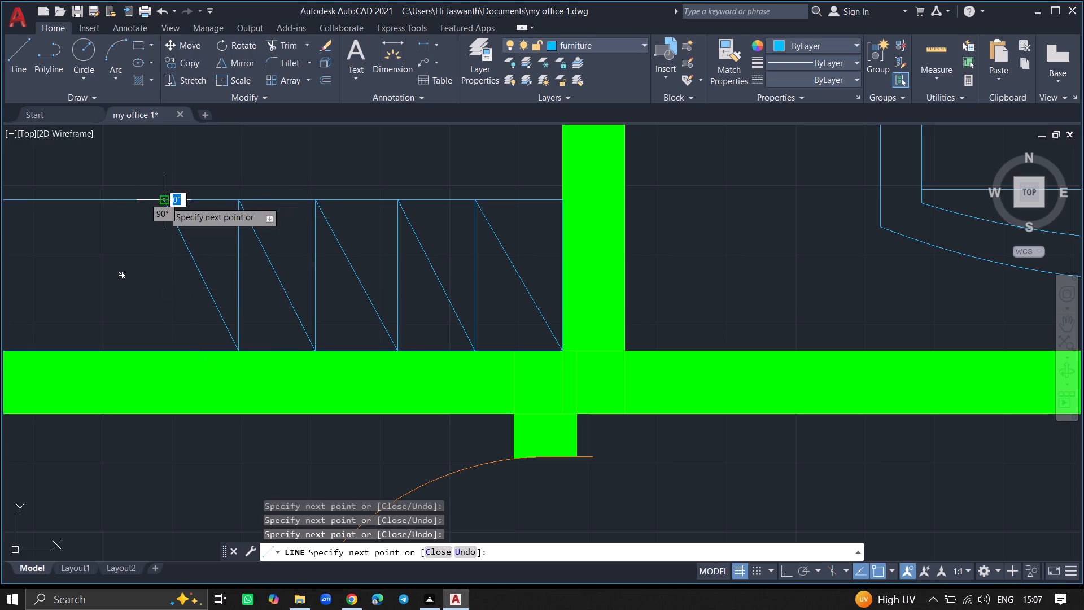
click(163, 349)
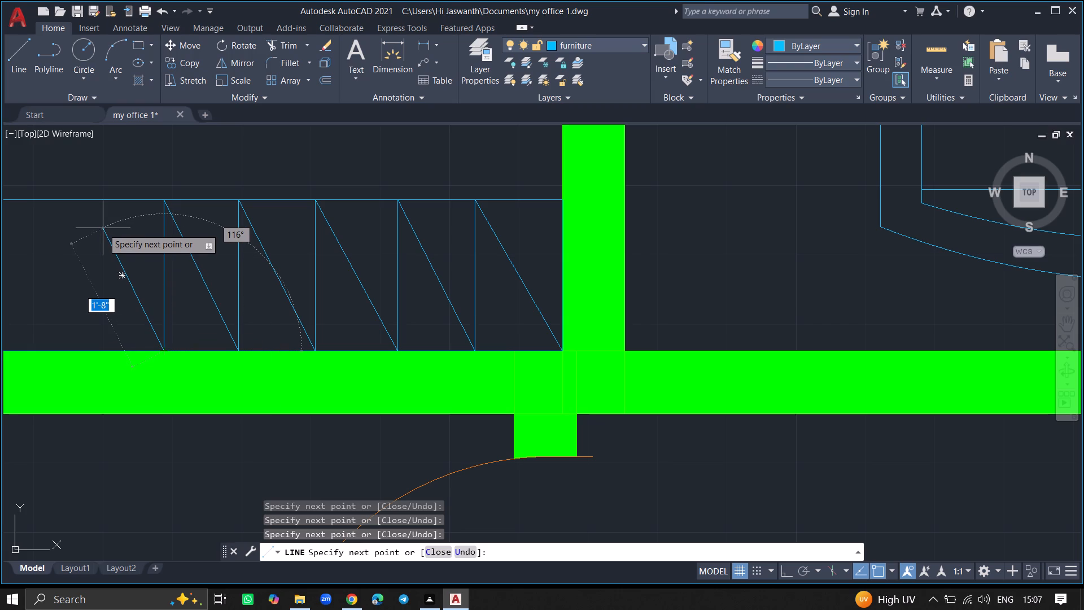
click(95, 197)
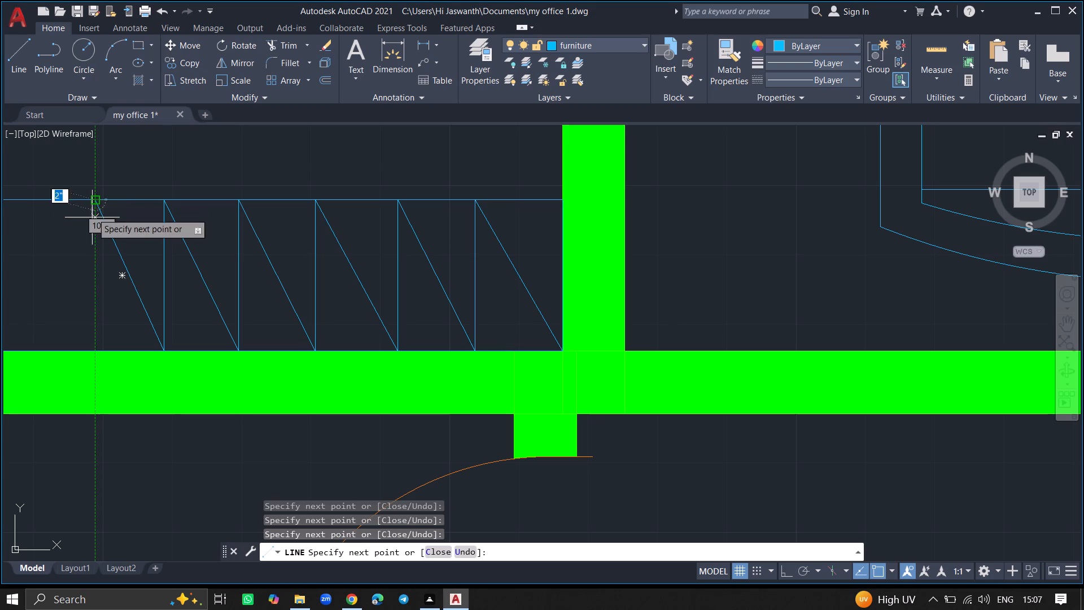
click(94, 348)
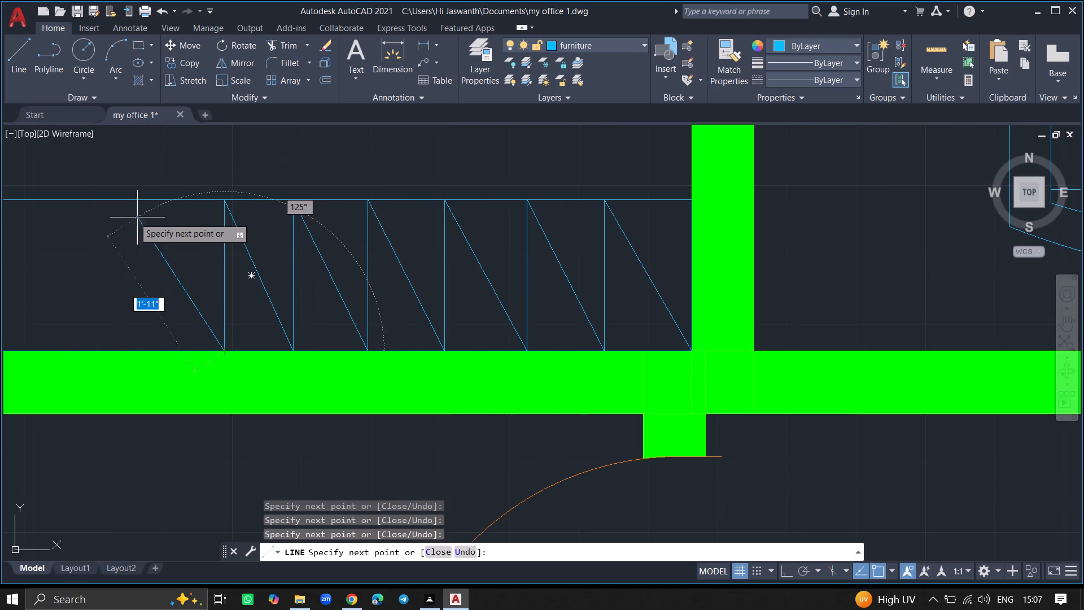
click(158, 203)
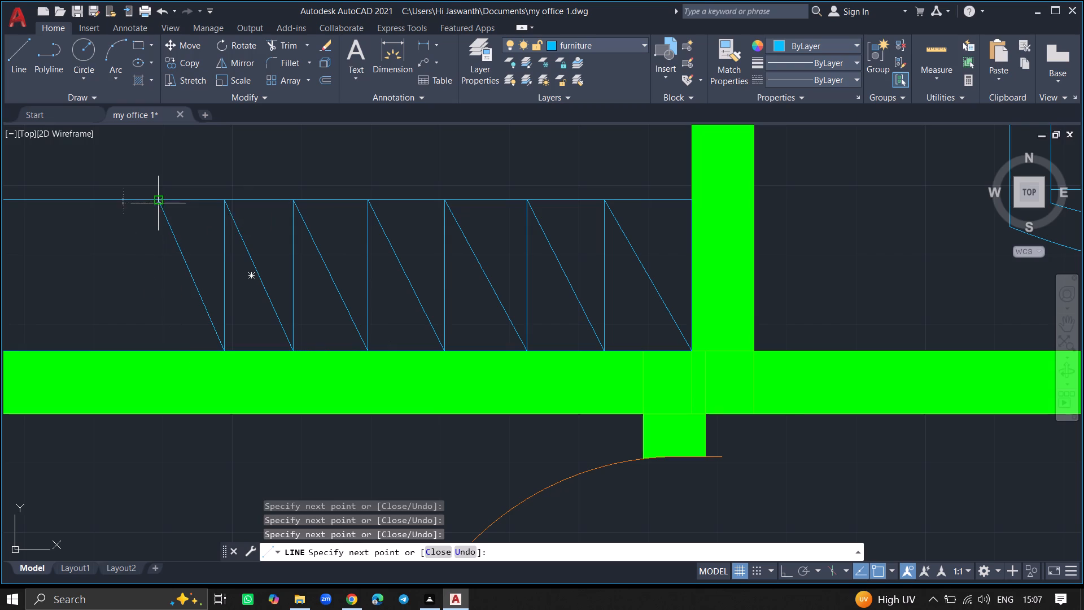
click(156, 348)
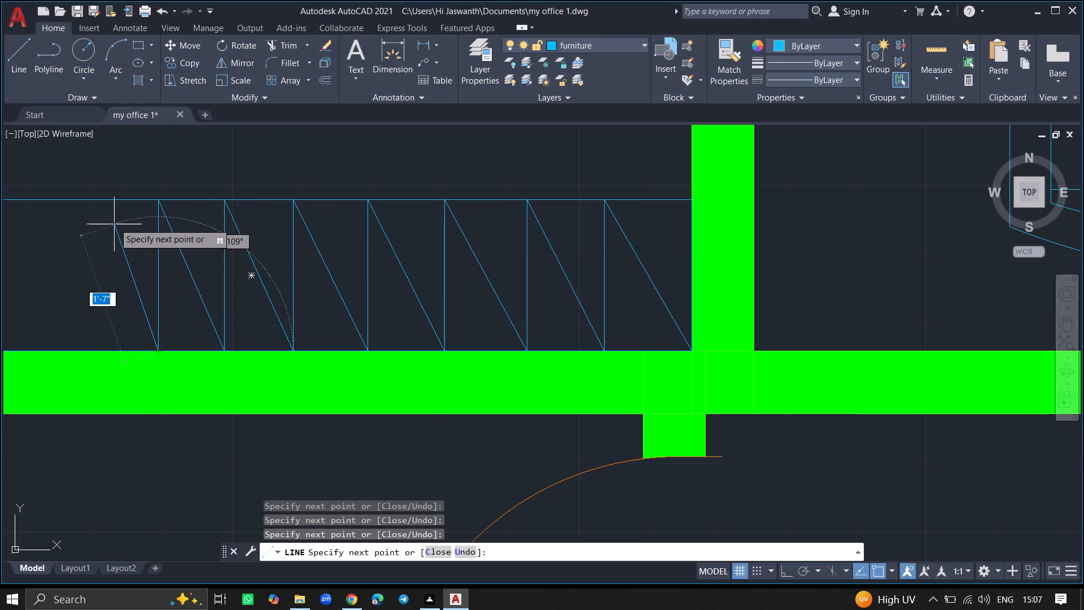
click(99, 199)
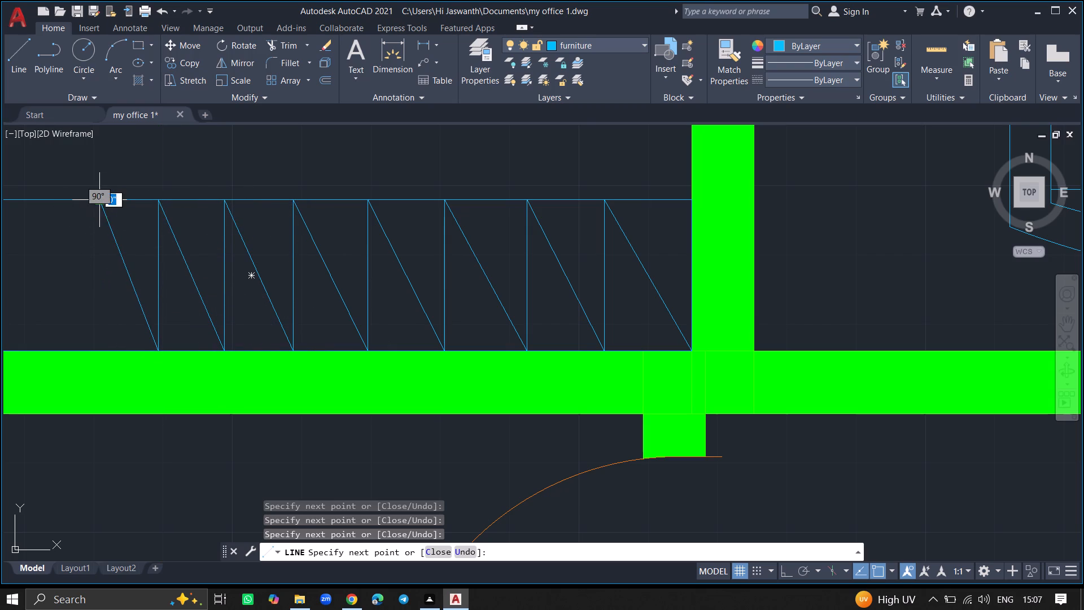
click(97, 348)
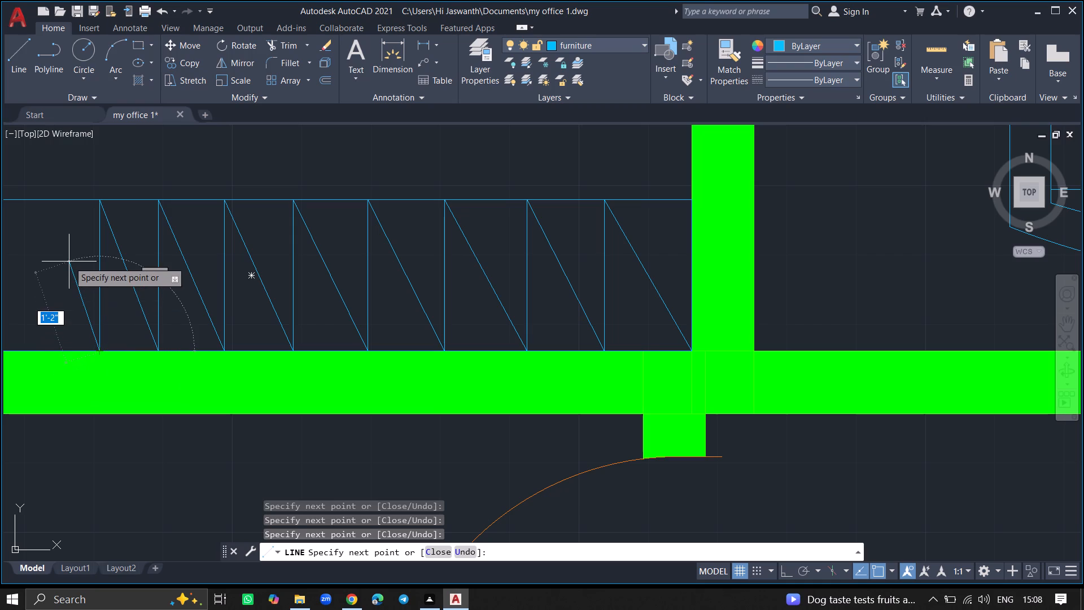
click(48, 196)
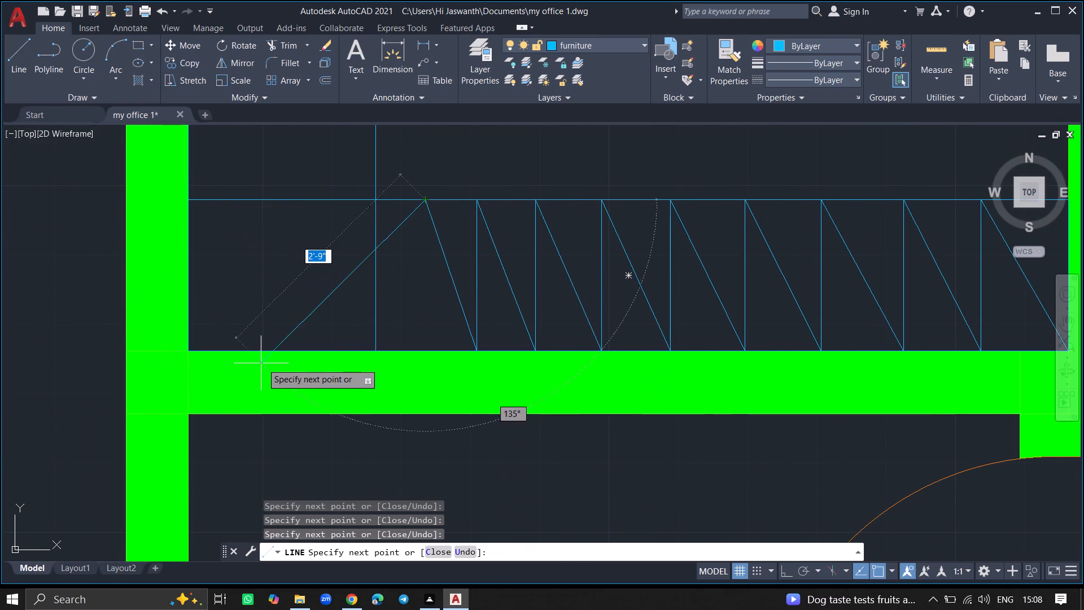
click(378, 355)
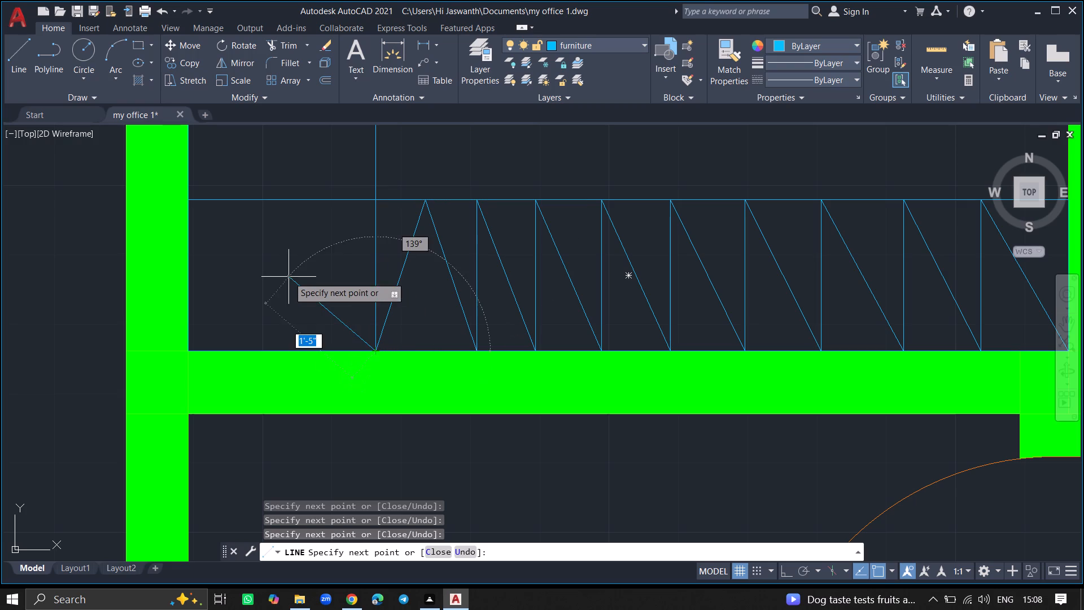
Cross the corner rectangle where the two counters overlap with two diagonals about 2'-11" long, linked along its north edge, and finish the line.
click(191, 201)
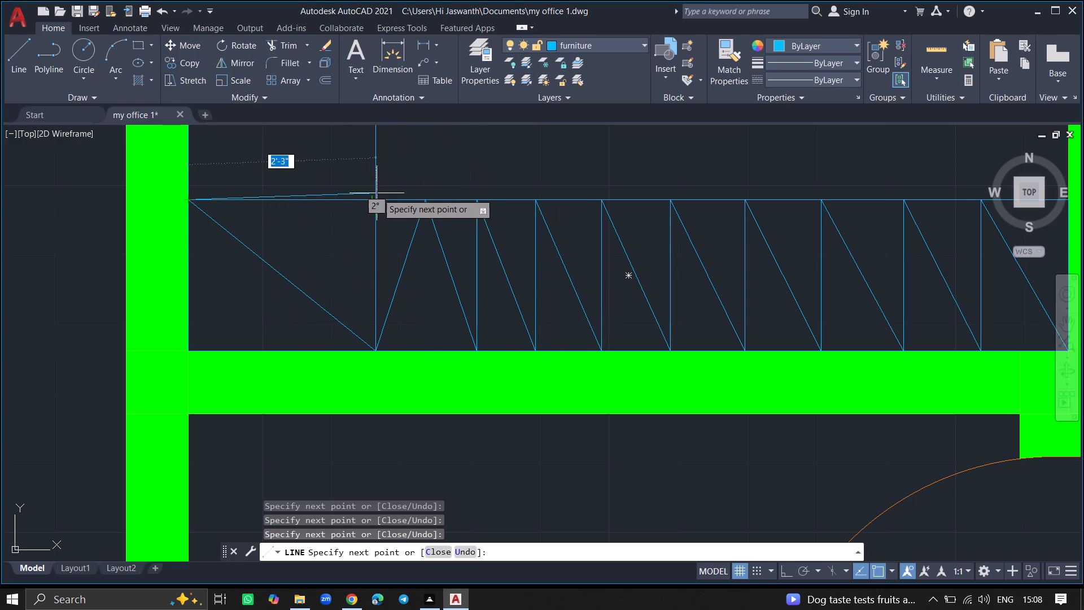
click(374, 200)
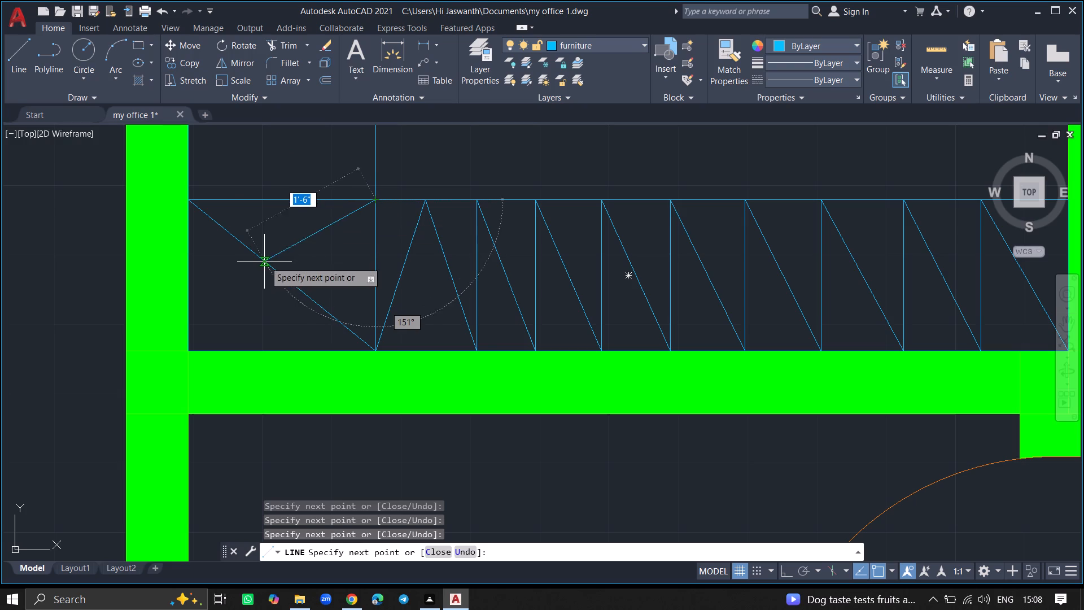
click(186, 346)
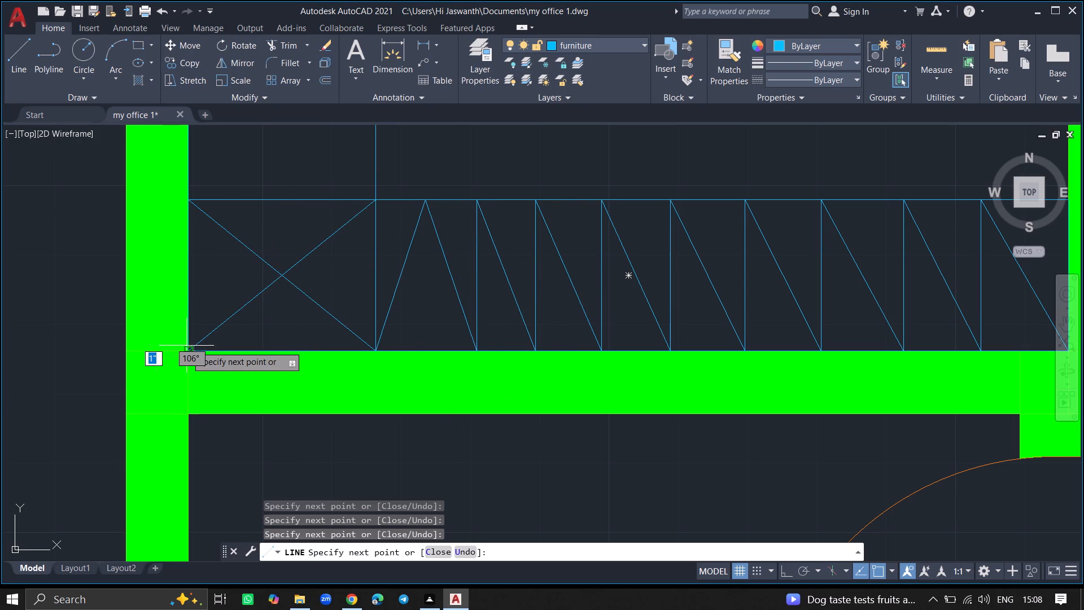
key(Return)
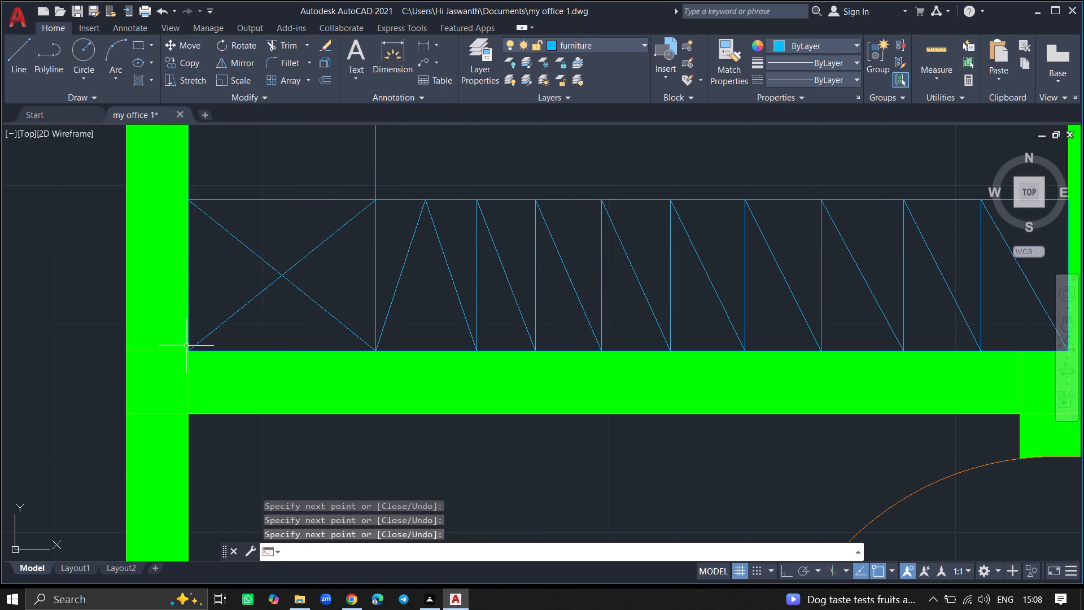
Draw a connected zigzag of three diagonals about 2'-4" long with 2'-3" horizontal returns up the west counter, starting at the crossed corner's northwest point.
ctrl+scroll(186, 346, down, 2)
ctrl+scroll(214, 245, down, 2)
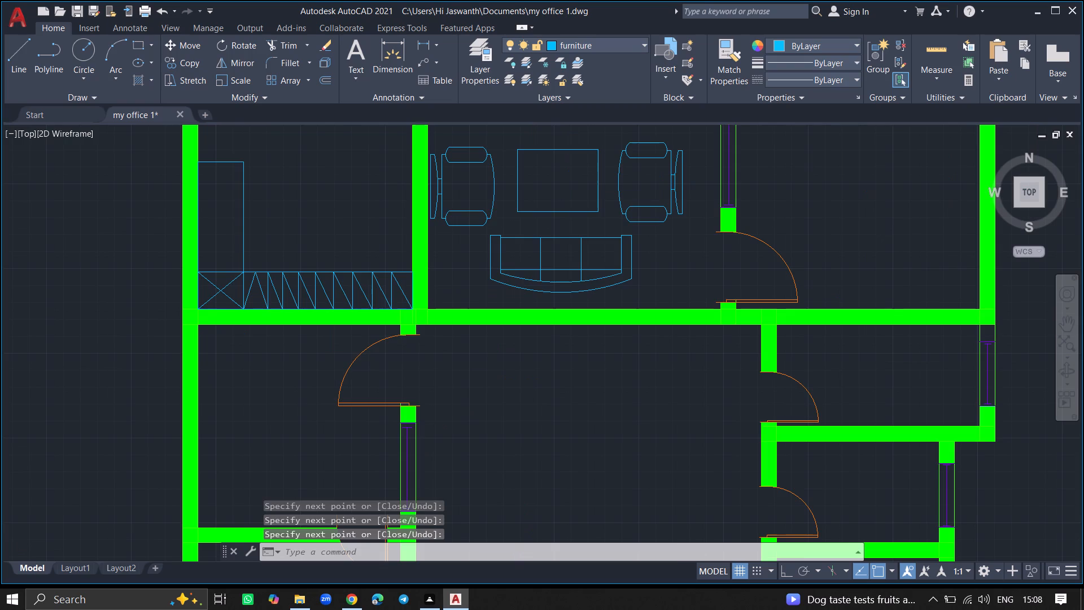
ctrl+scroll(217, 203, up, 5)
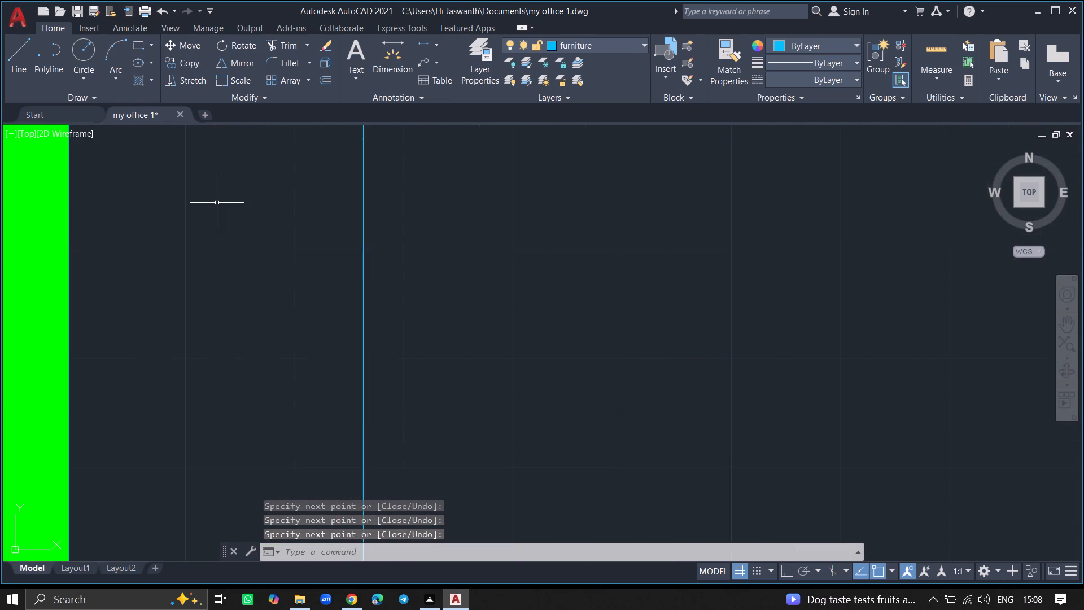
ctrl+scroll(217, 203, down, 4)
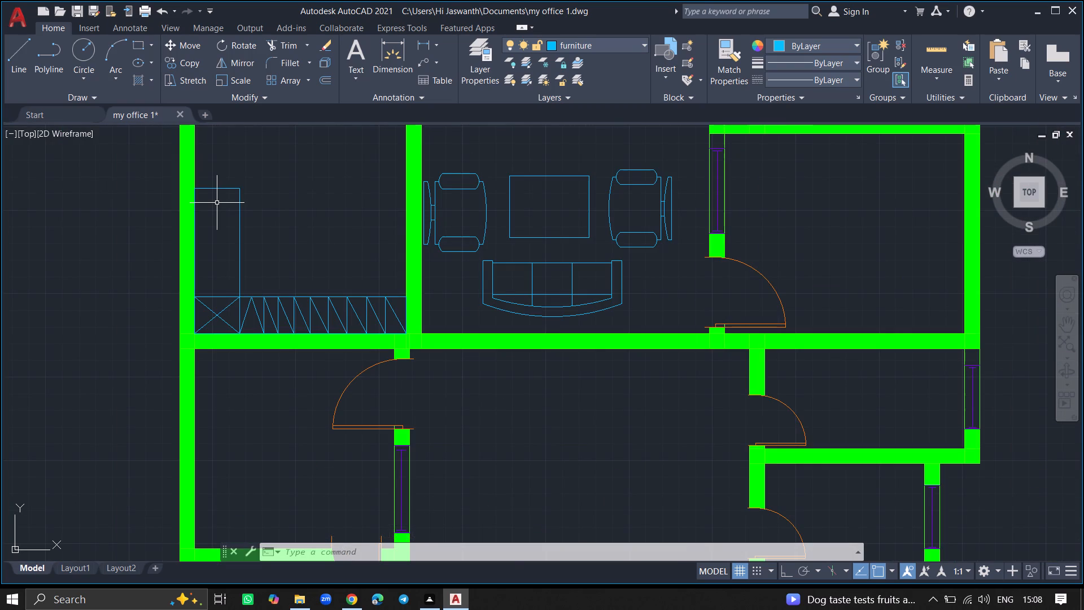
key(l)
key(Return)
click(194, 295)
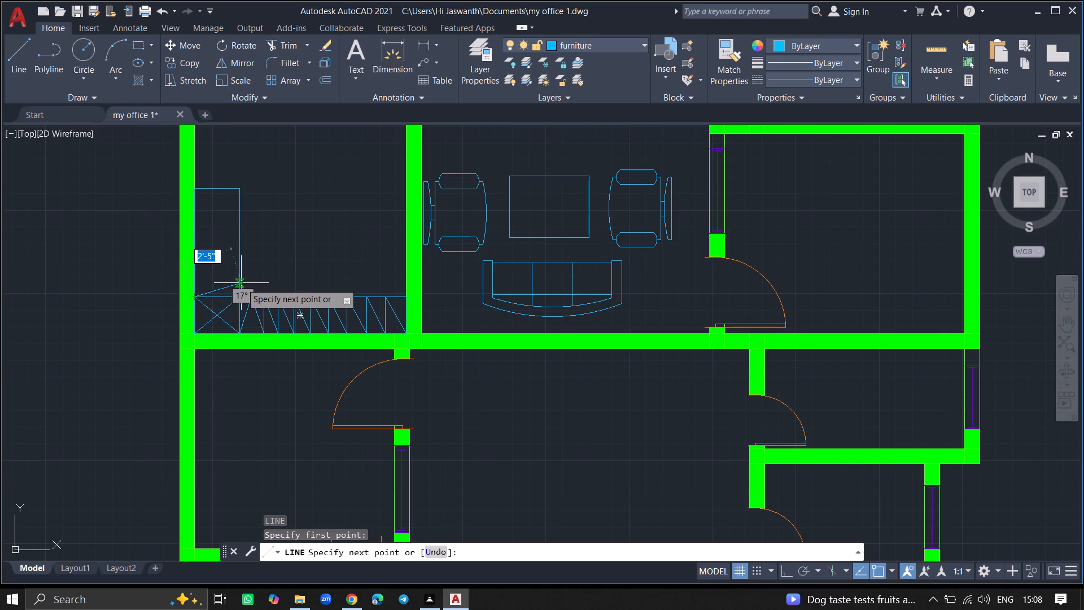
click(241, 283)
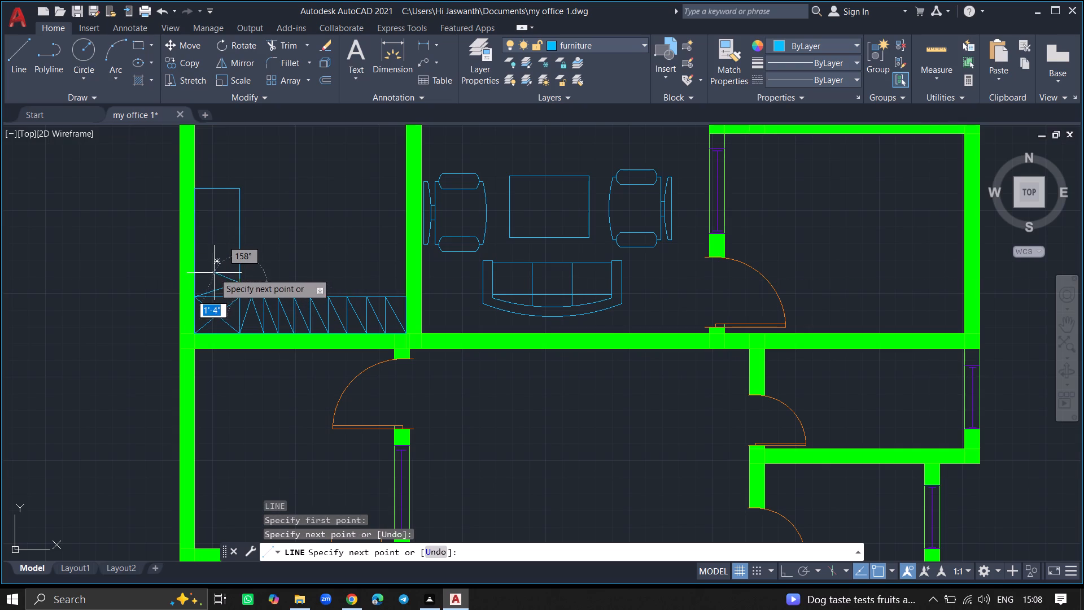
ctrl+scroll(194, 285, up, 4)
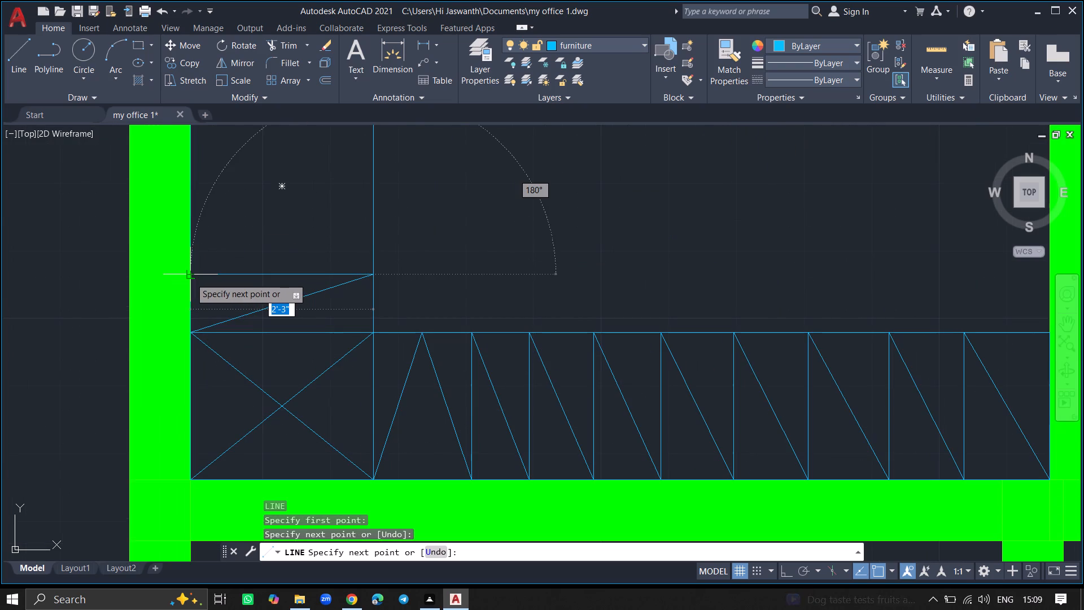
click(190, 278)
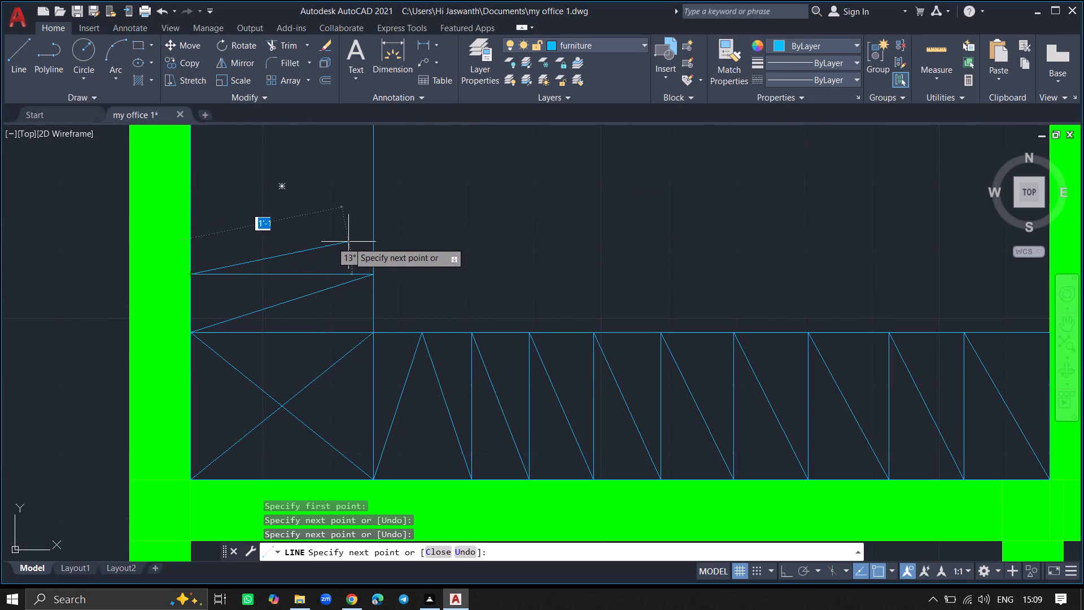
click(373, 229)
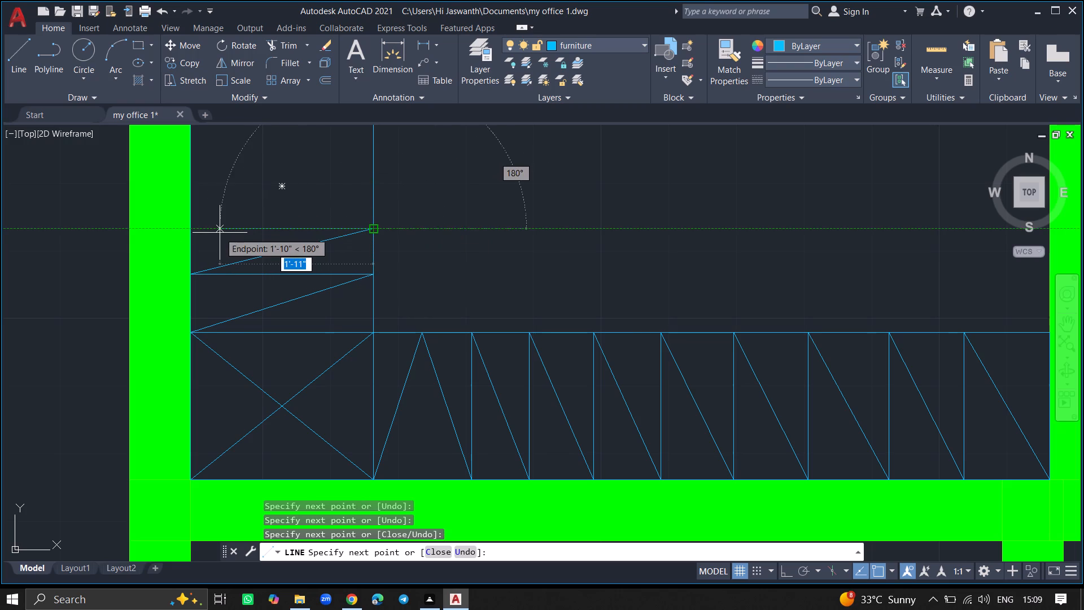
click(190, 230)
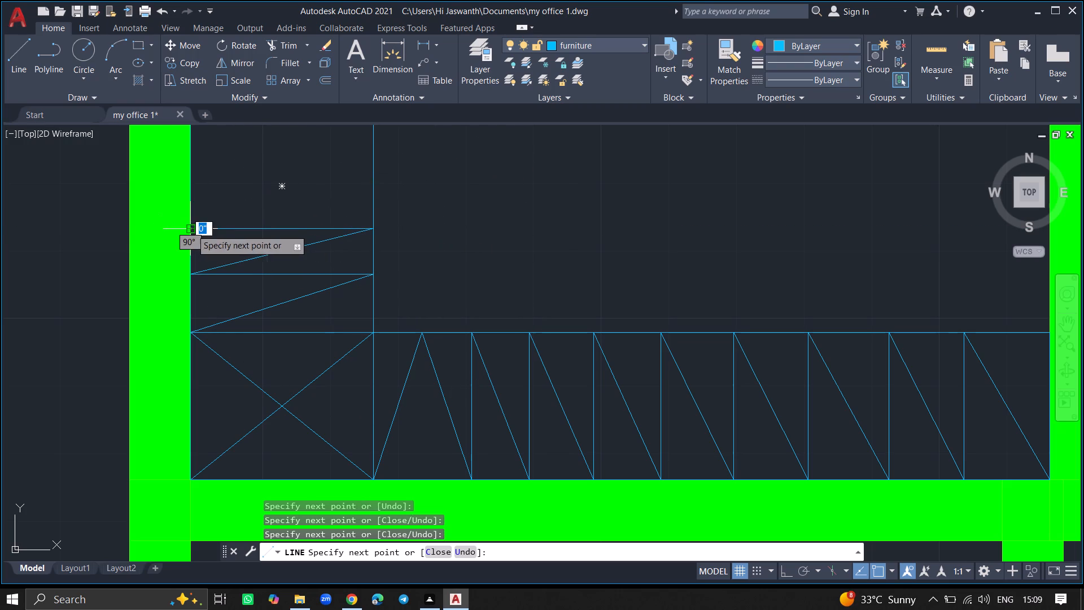
click(373, 175)
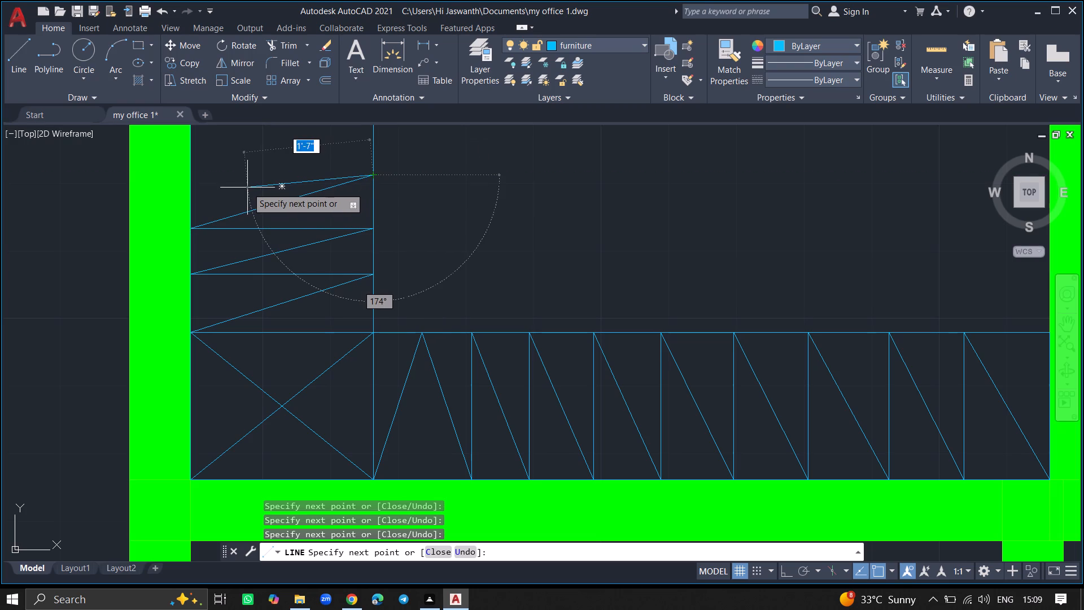
click(189, 177)
Continue the west counter's zigzag north with four more diagonals about 2'-4" long, each followed by a horizontal return to the wall.
ctrl+scroll(283, 164, down, 2)
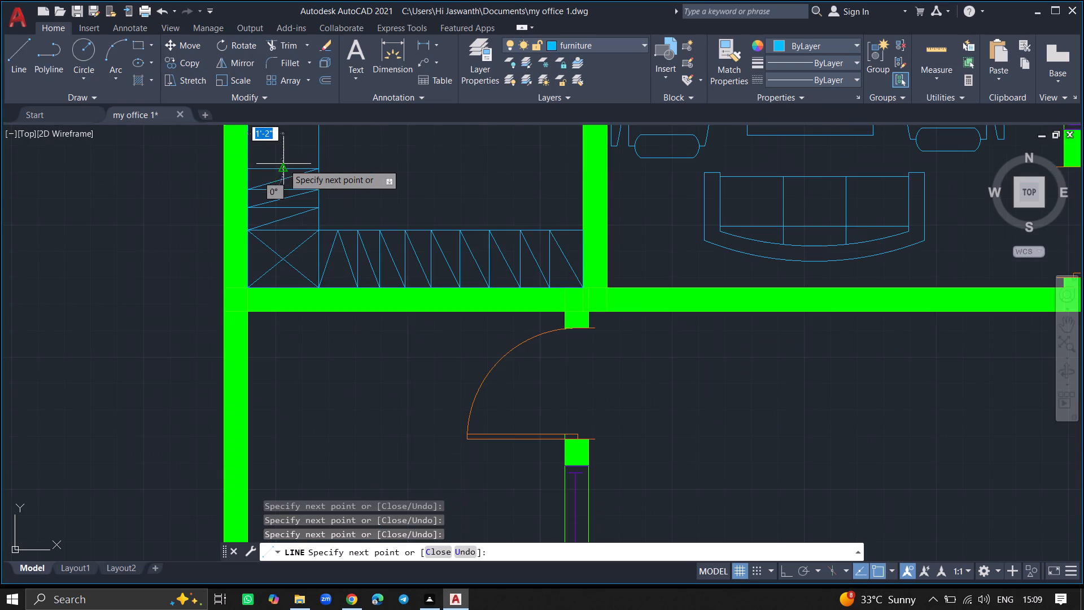
ctrl+scroll(294, 147, down, 2)
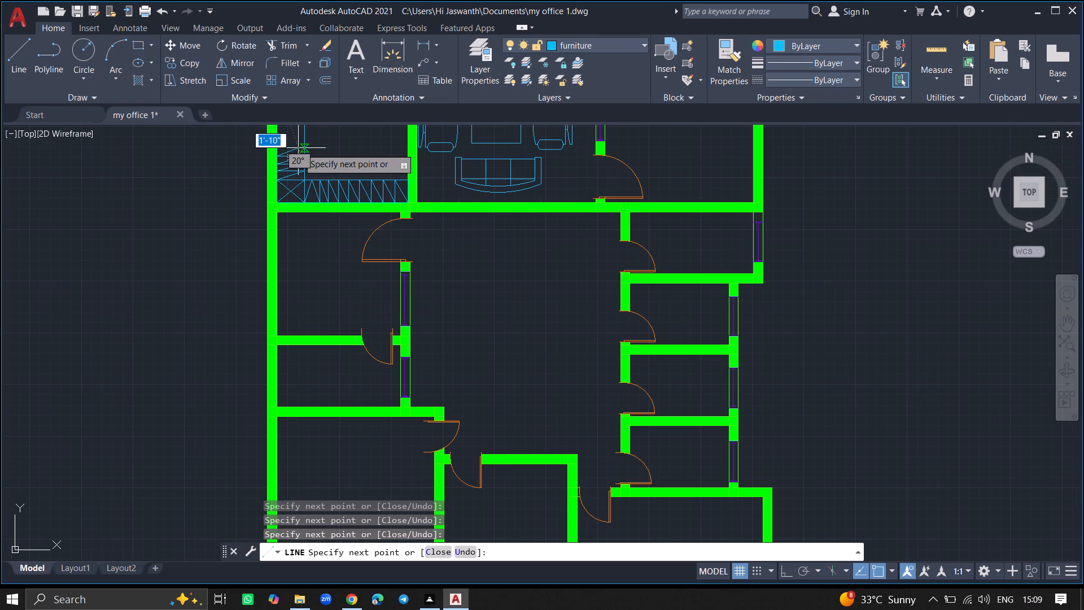
ctrl+scroll(299, 149, down, 4)
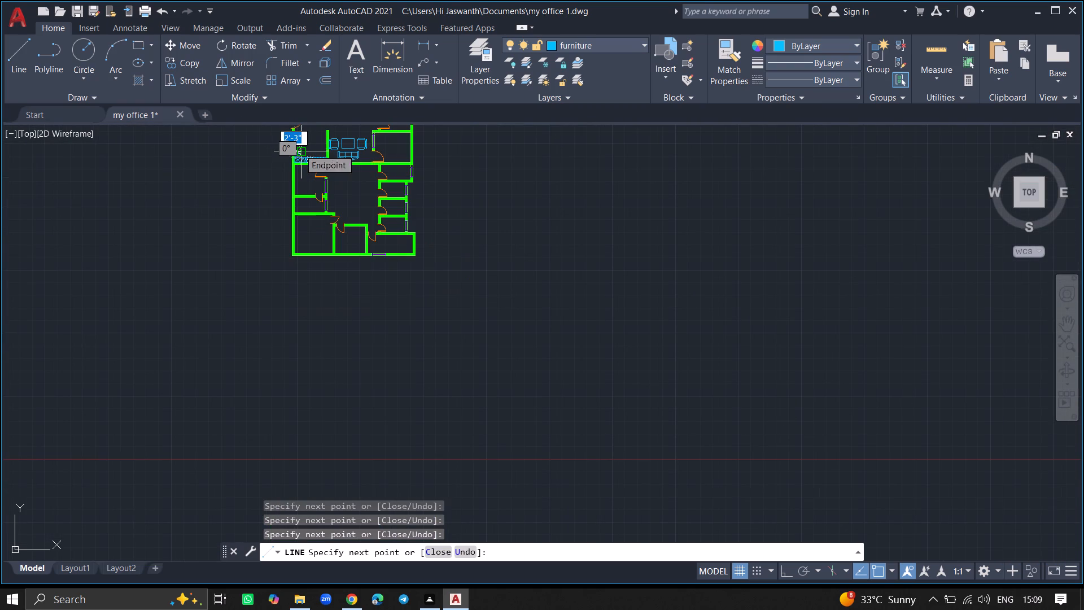
ctrl+scroll(295, 128, up, 5)
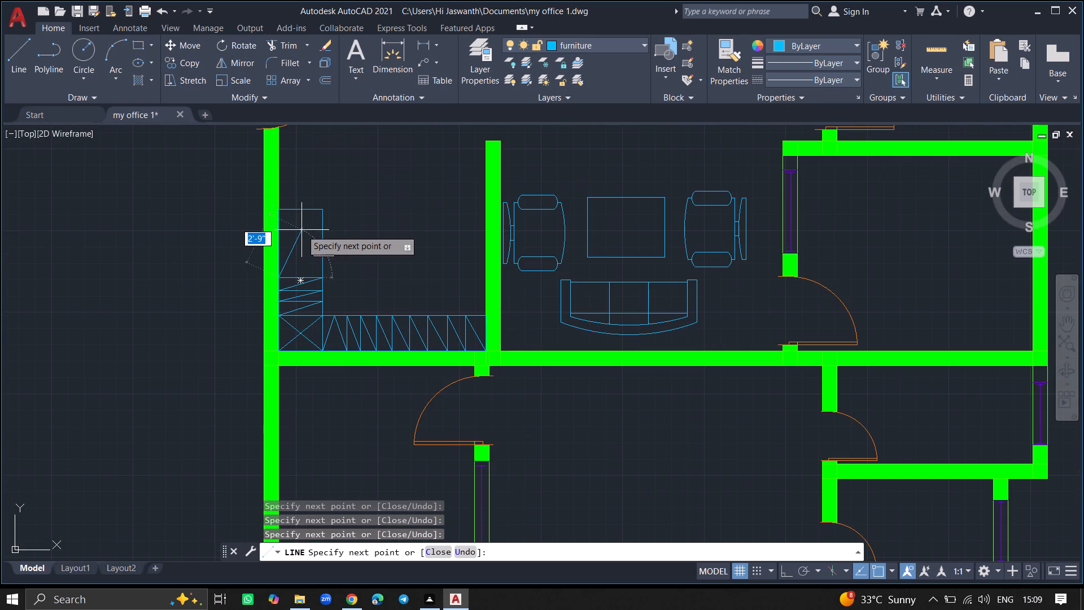
ctrl+scroll(303, 246, up, 5)
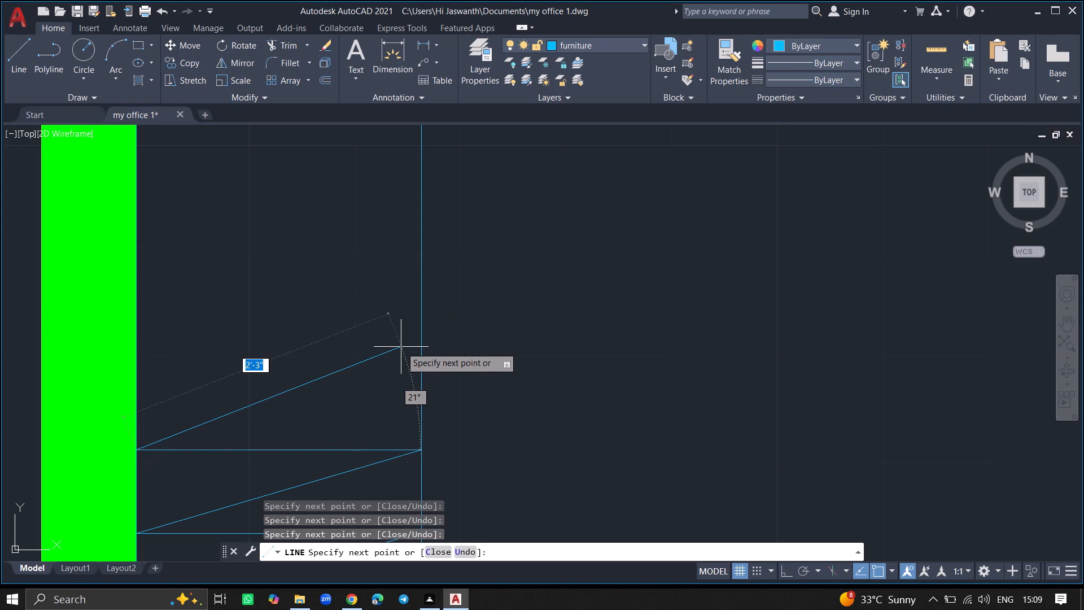
click(423, 368)
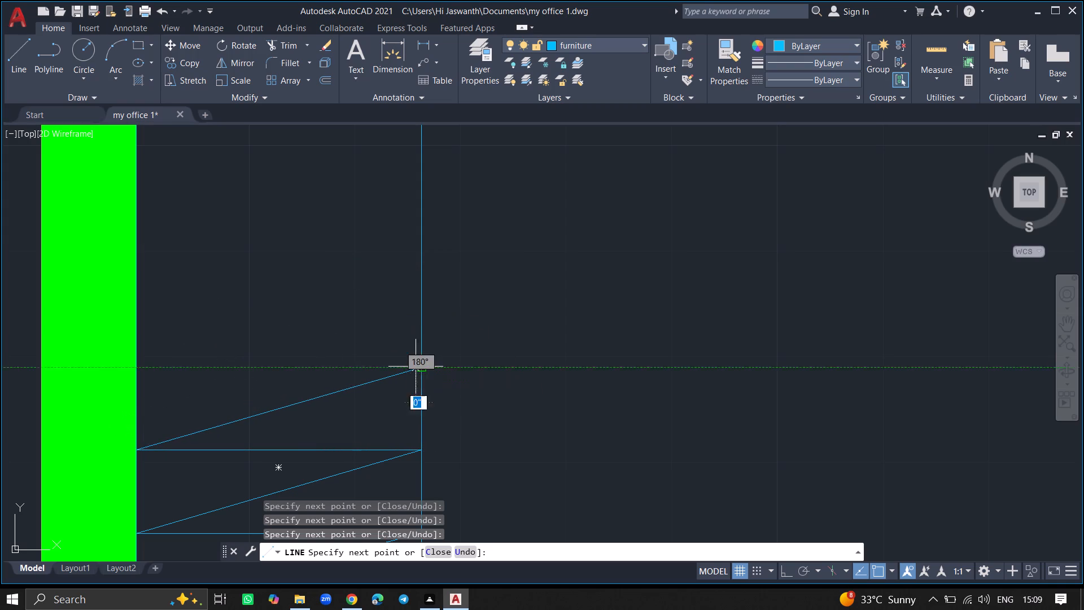
click(136, 369)
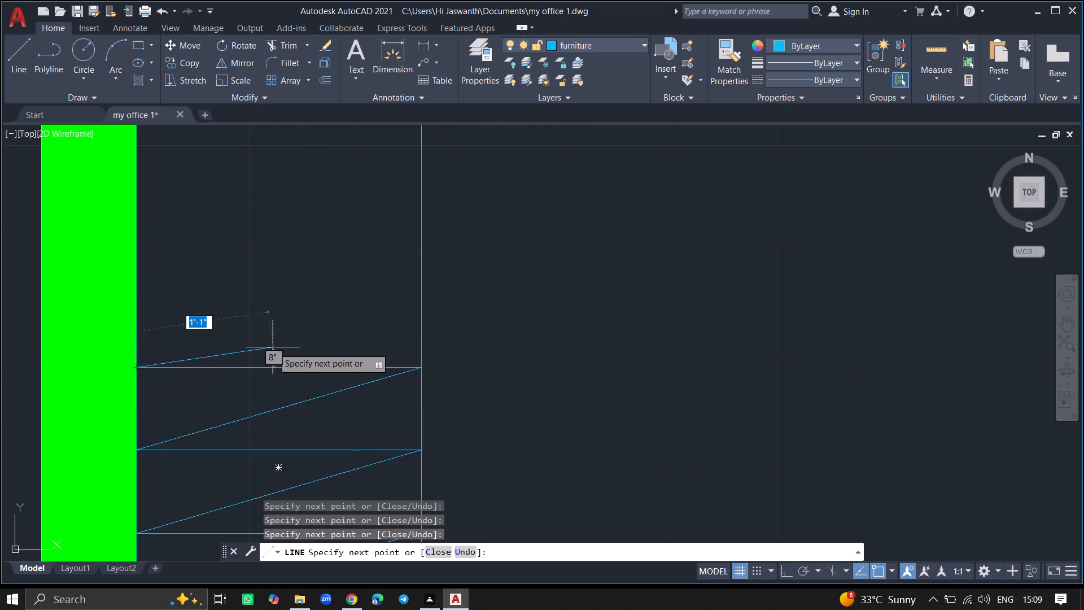
click(421, 299)
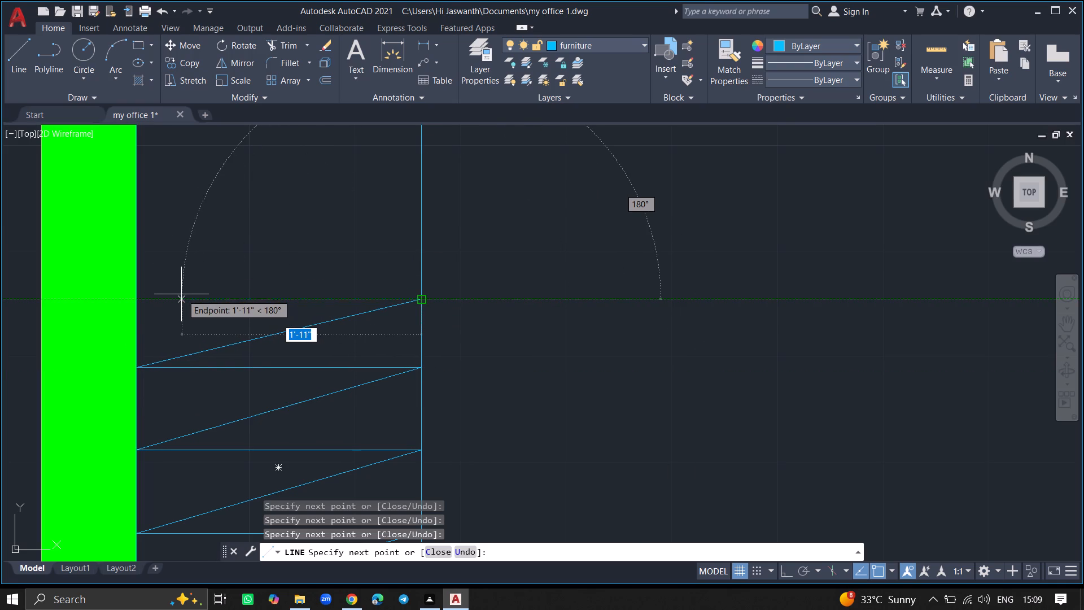
click(136, 301)
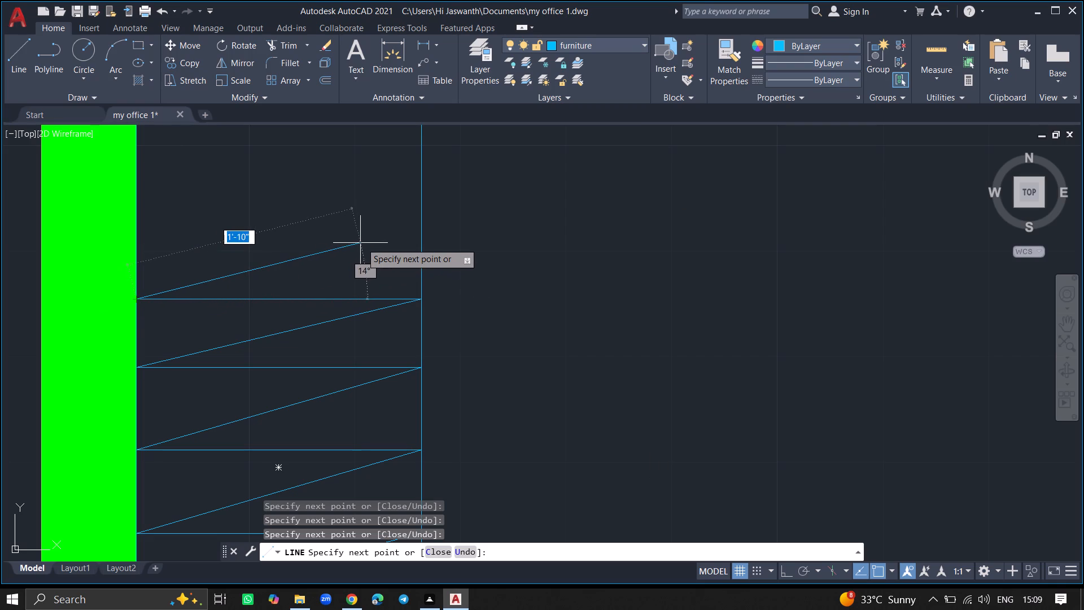
click(422, 234)
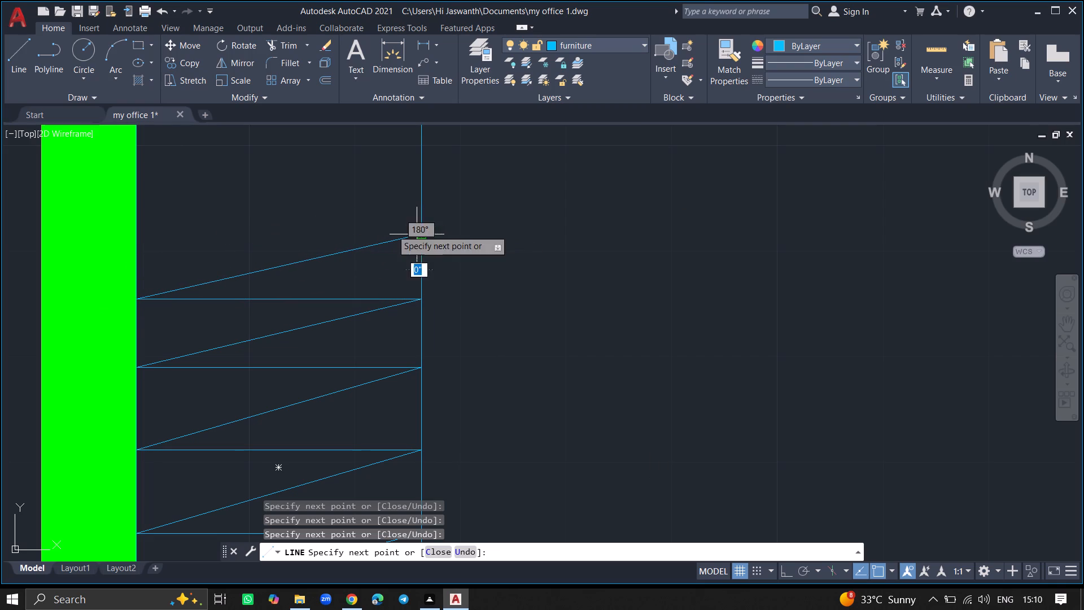
click(135, 238)
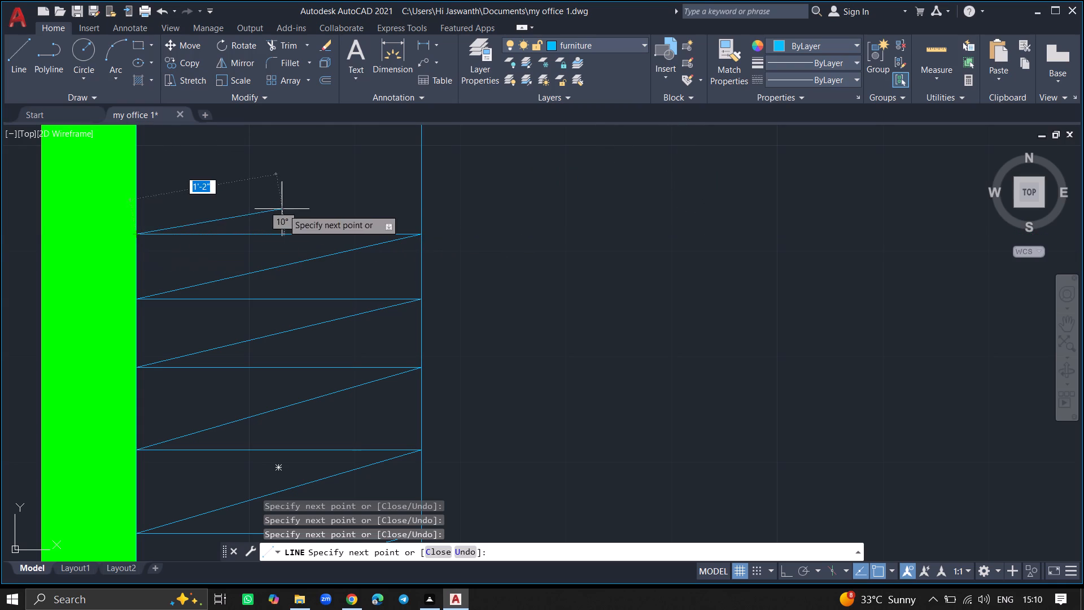
click(421, 175)
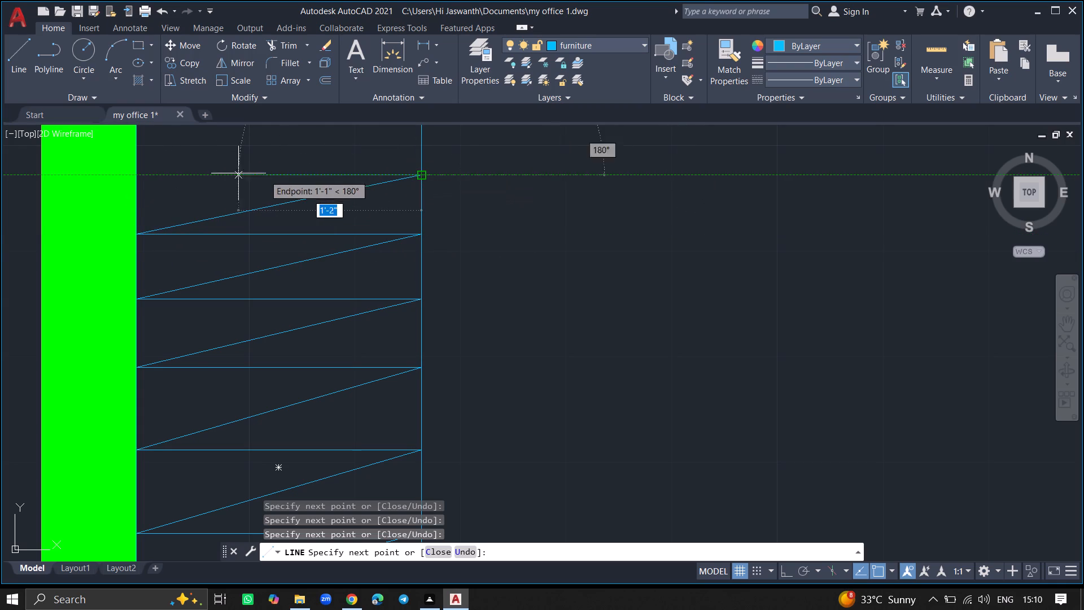
click(132, 177)
Complete the west counter's zigzag with two more diagonal-and-horizontal pairs, ending at its northwest corner, and finish the line.
ctrl+scroll(132, 177, down, 3)
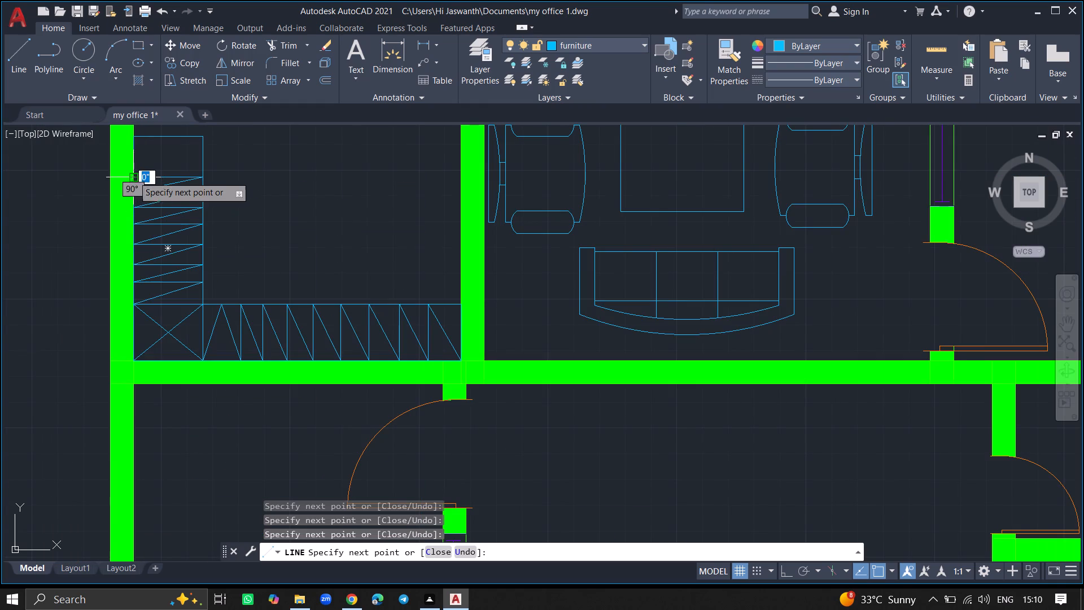
click(204, 161)
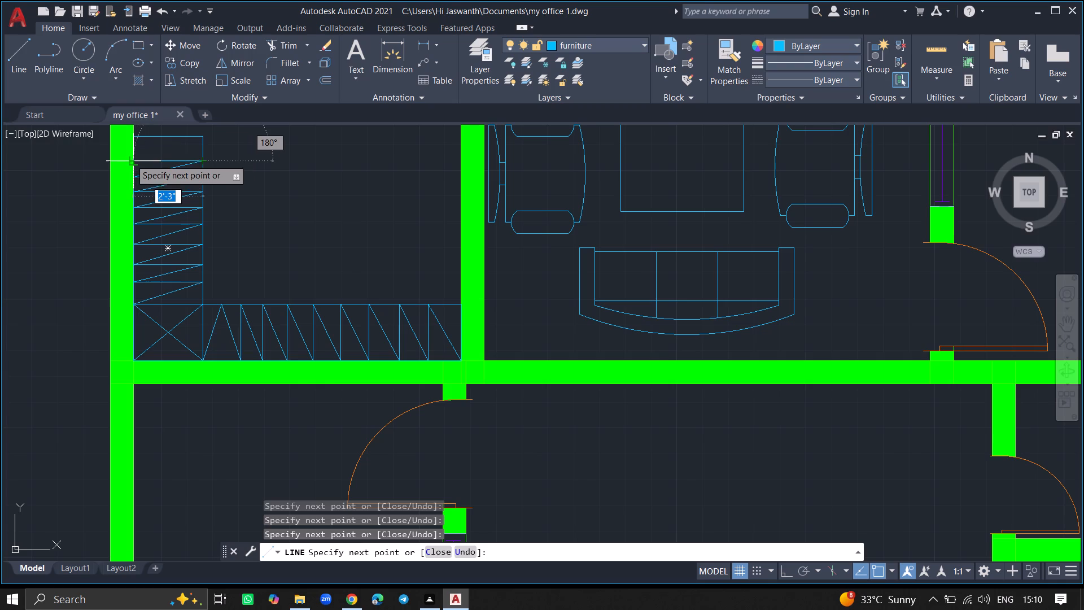
click(129, 162)
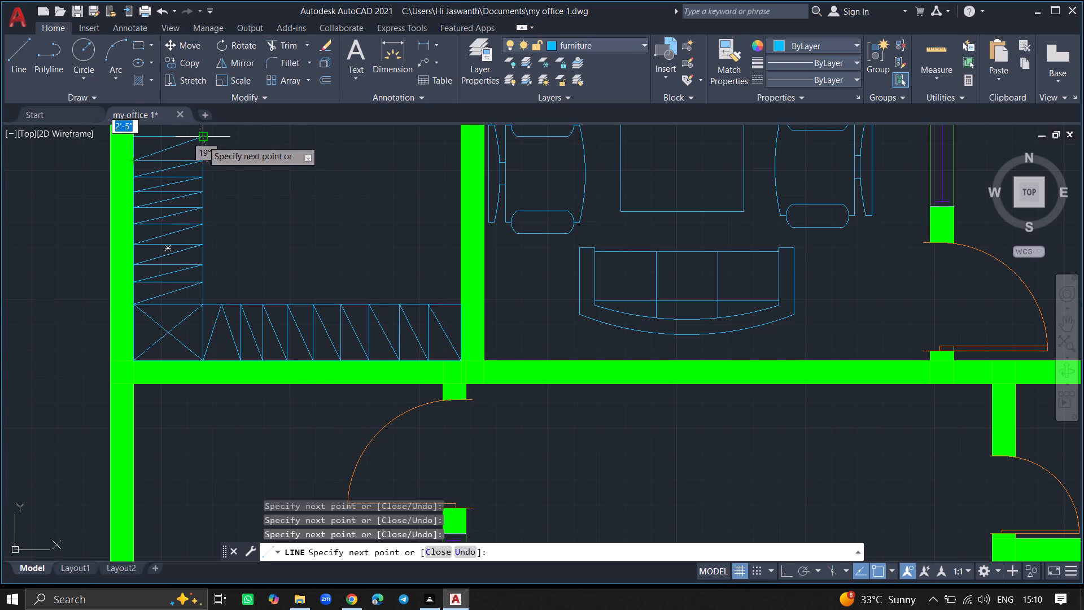
click(202, 140)
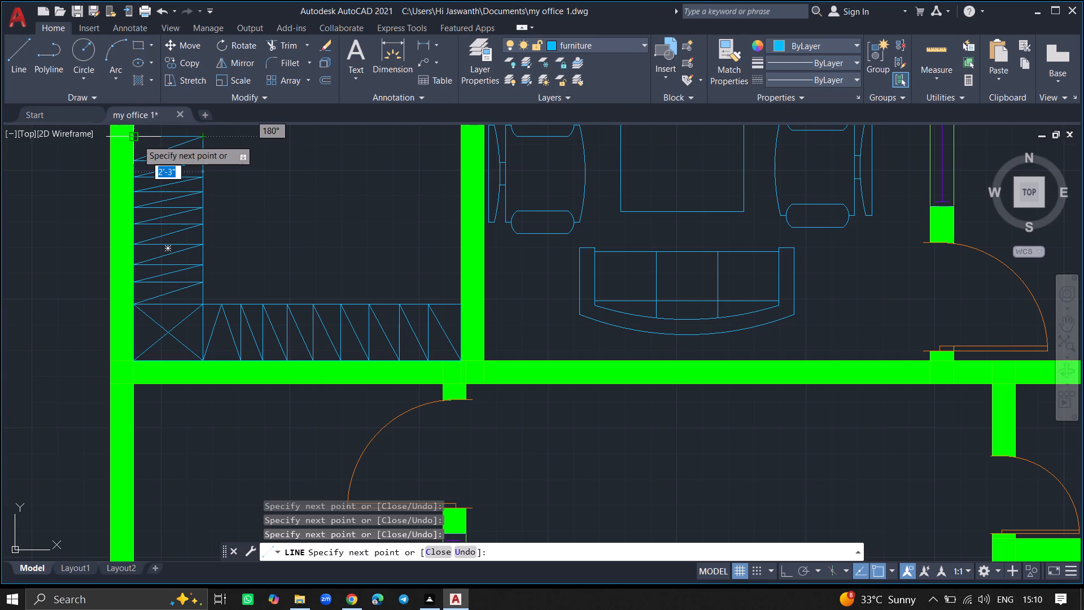
click(136, 140)
key(Return)
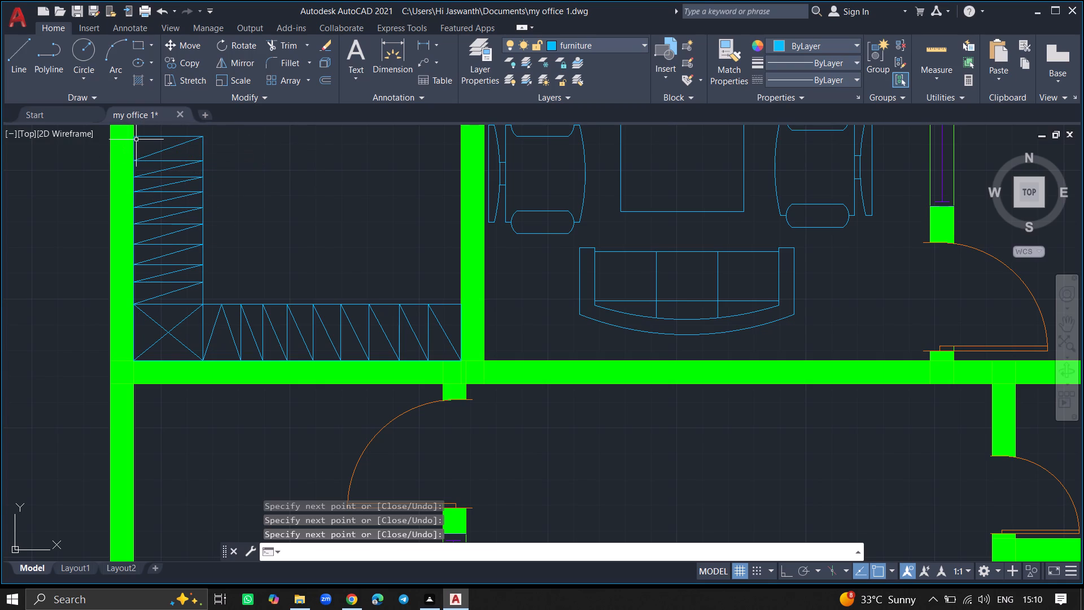
Draw a rectangular counter about 7'-7" long heading east from the wall, with its southwest corner on the west counter's northwest corner.
ctrl+scroll(250, 220, down, 5)
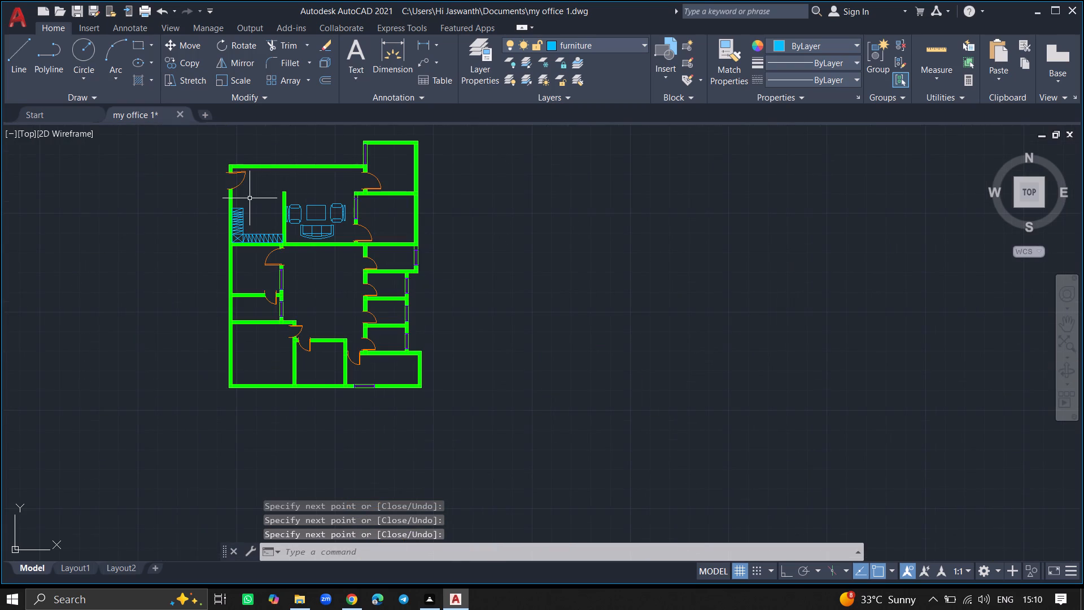
ctrl+scroll(250, 195, up, 3)
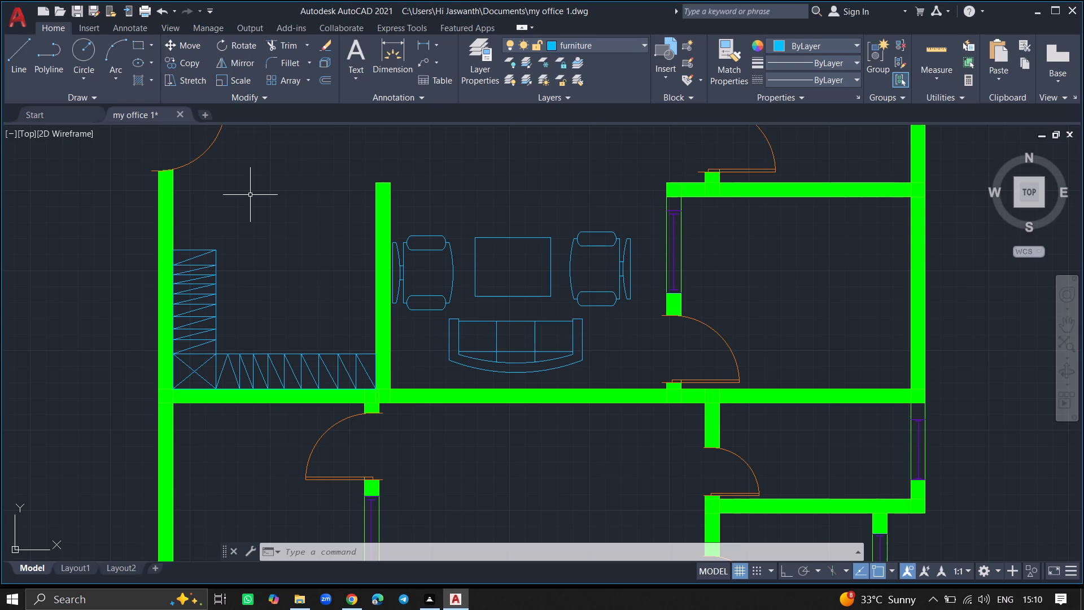
text(rec)
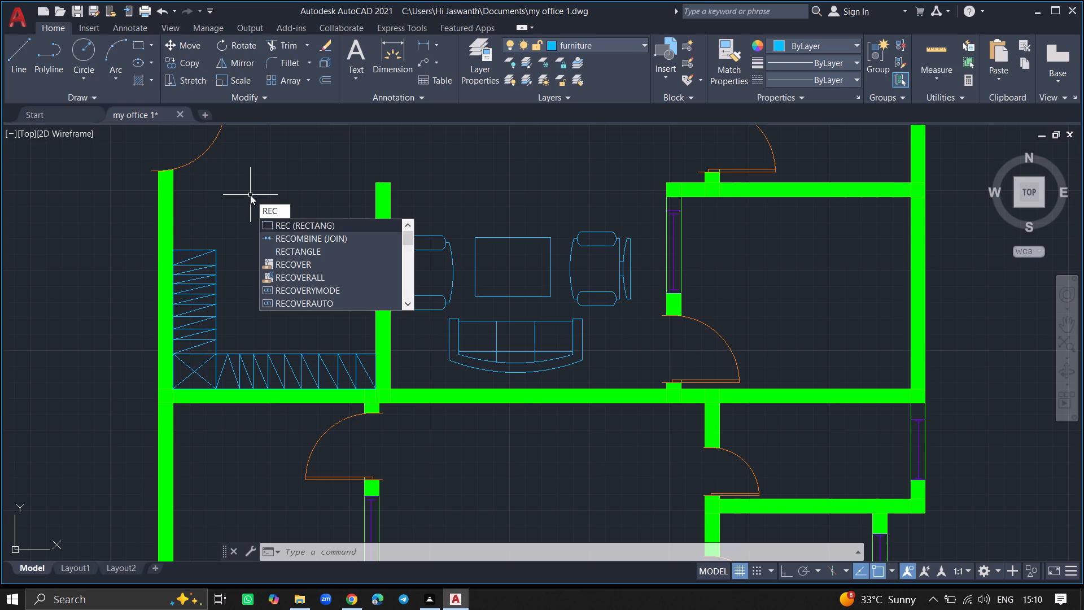
key(Return)
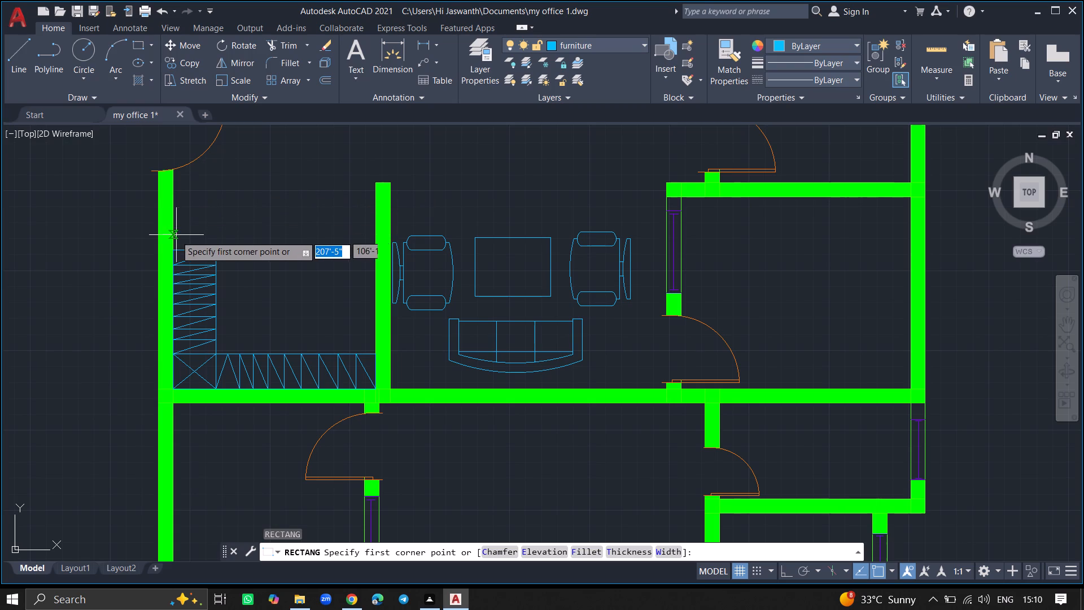
click(171, 252)
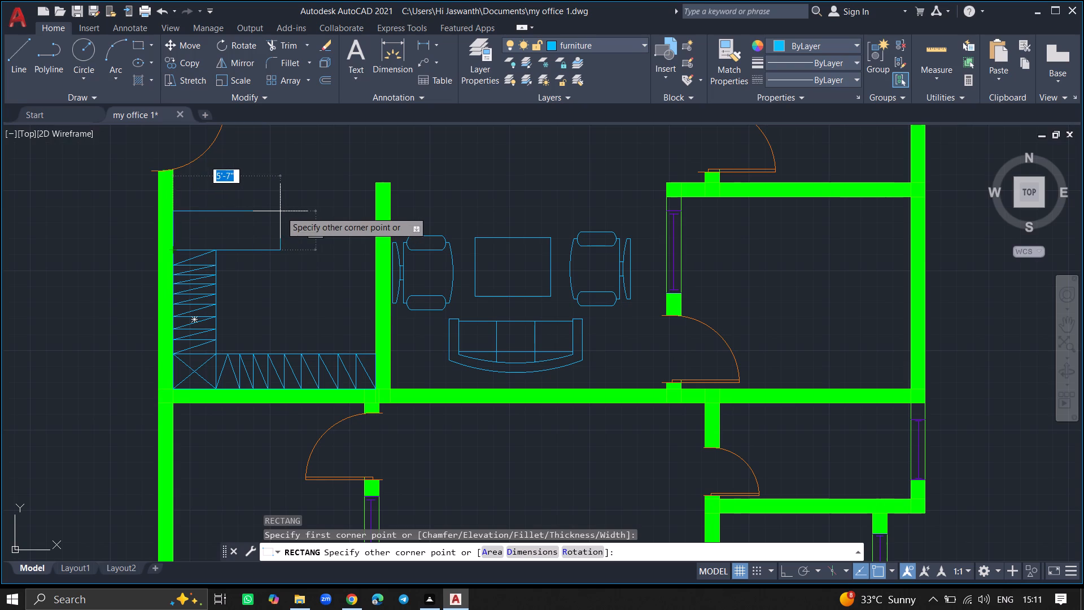
click(318, 203)
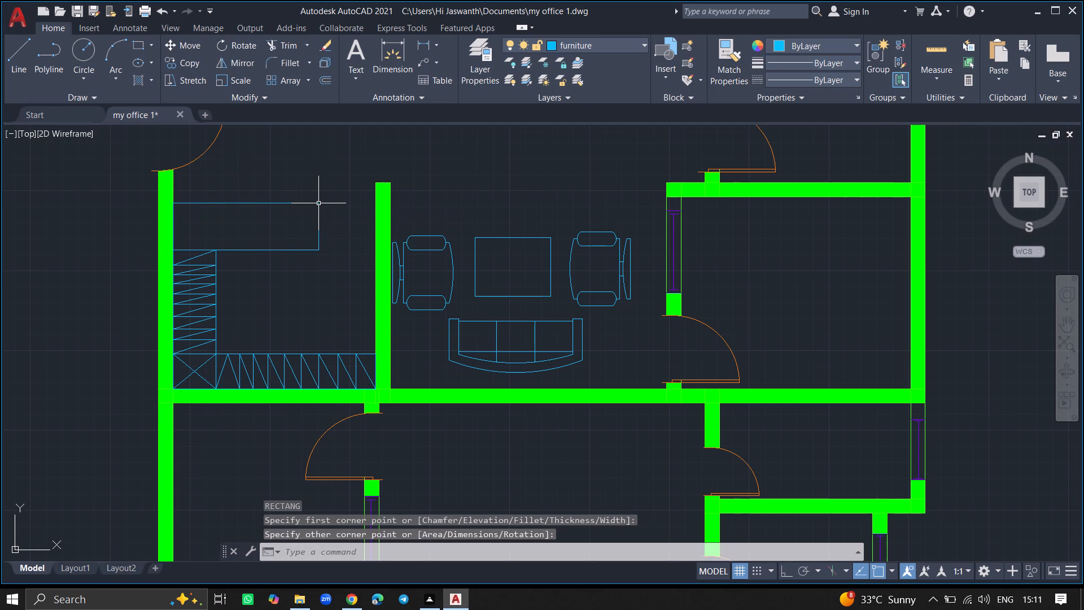
Copy the armchair just east of the partition wall into the counter room, south of the rectangular counter.
click(405, 241)
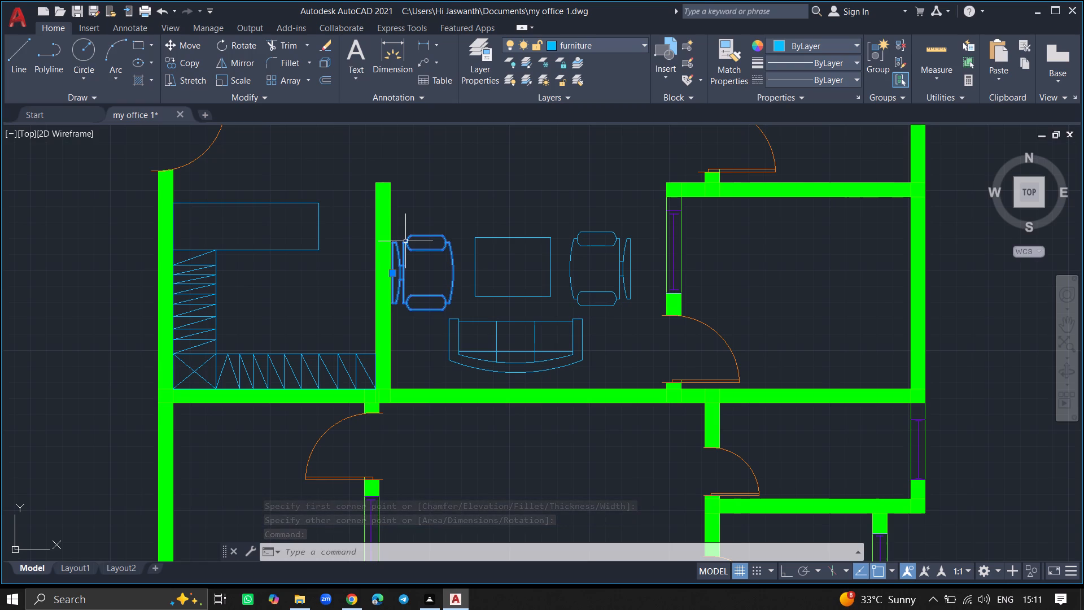
text(copy)
key(Return)
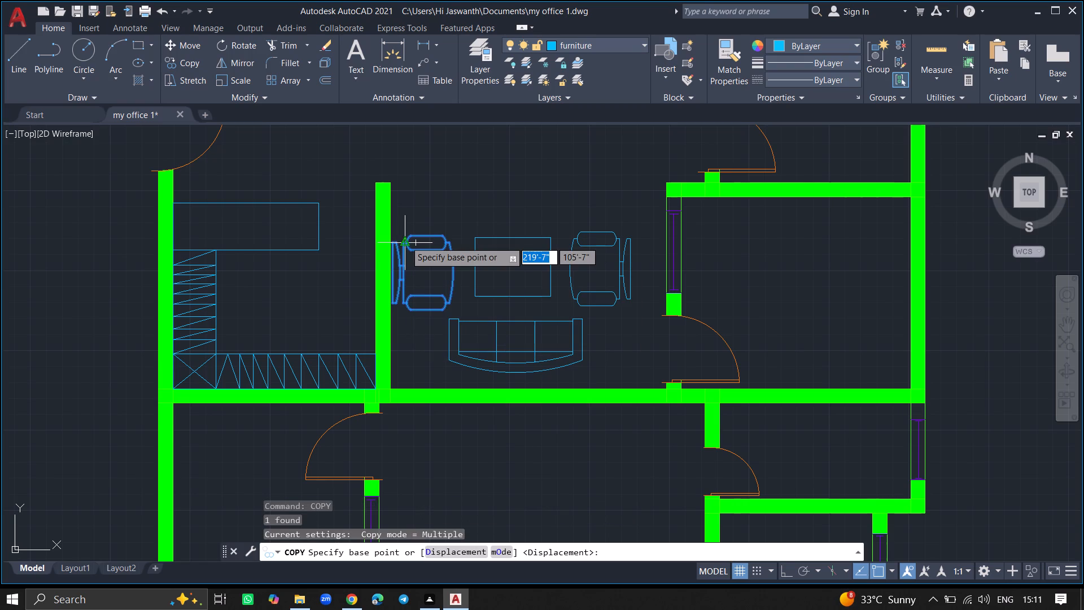
click(405, 241)
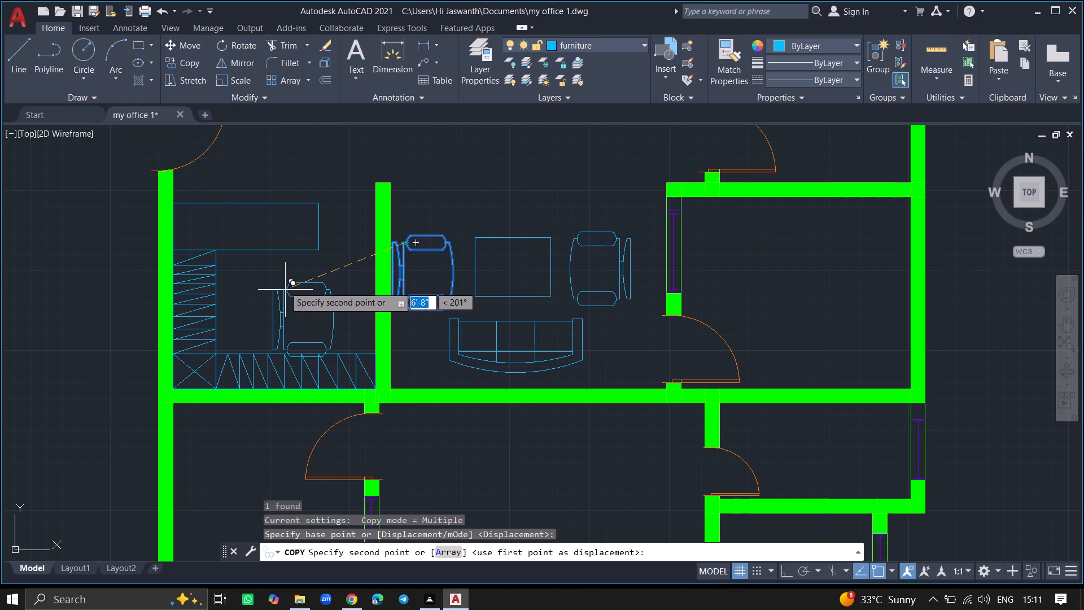
click(280, 280)
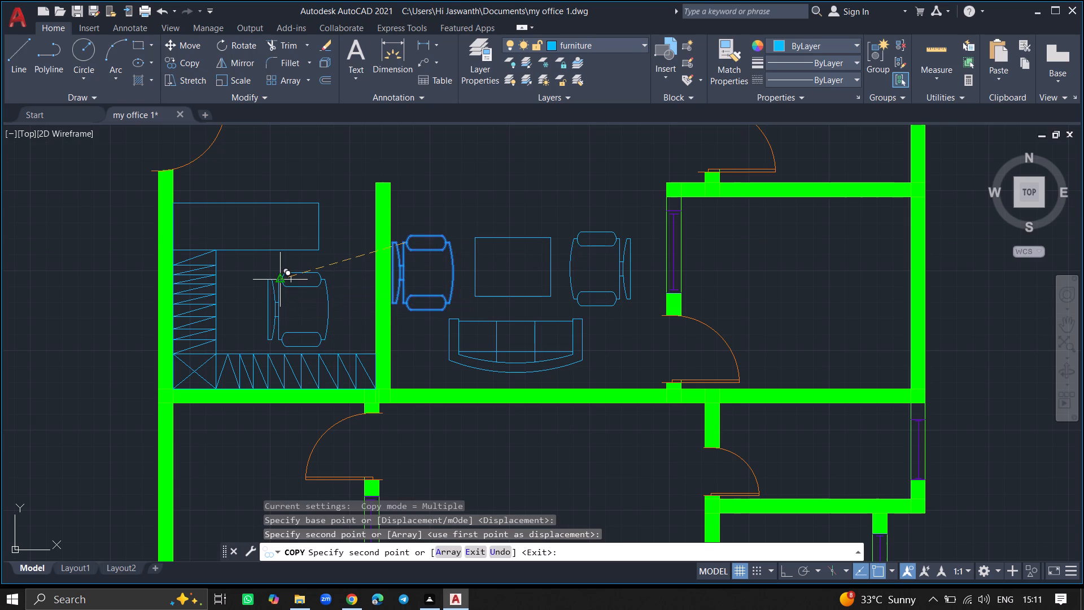
key(Escape)
Rotate the copied armchair 90° about the middle of its backrest so its seat faces the rectangular counter.
click(280, 280)
text(ro)
key(Return)
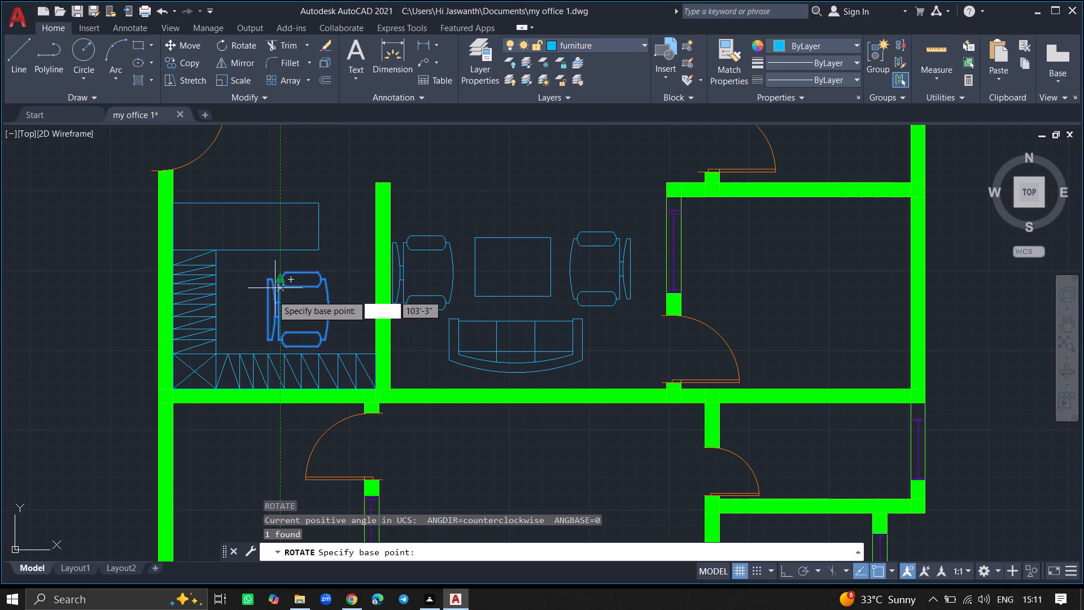
click(266, 308)
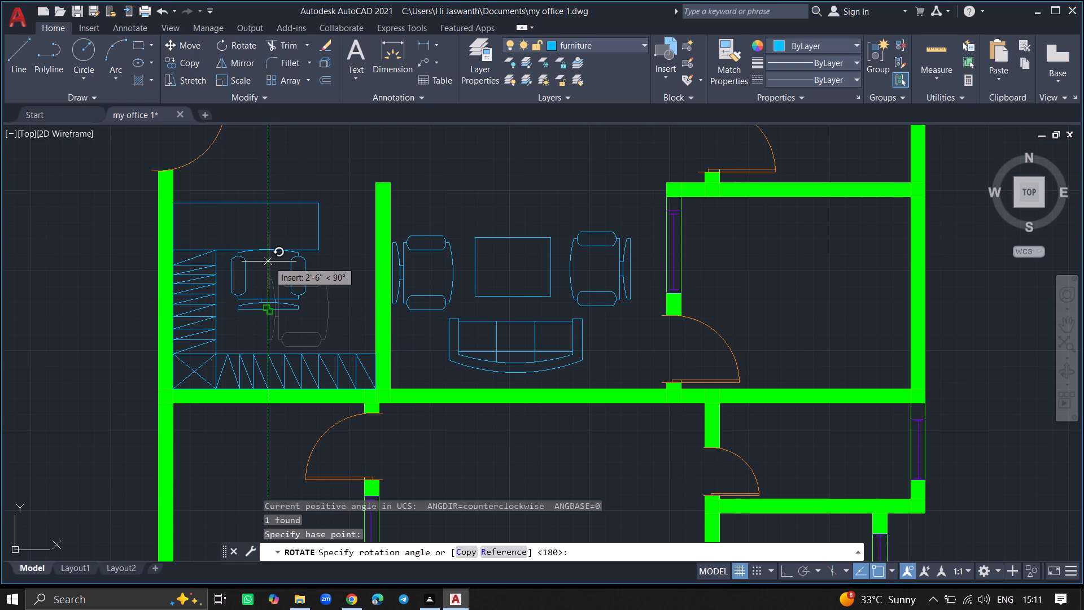
click(268, 262)
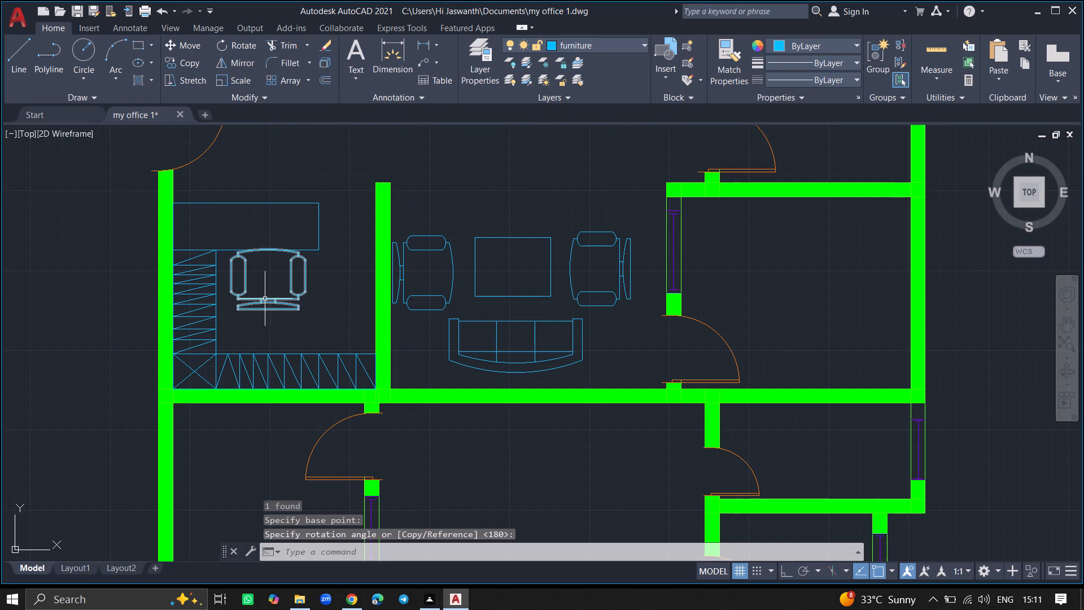
Scale the counter-room armchair down to roughly 60% of its size, using the middle of its backrest as base point.
click(265, 299)
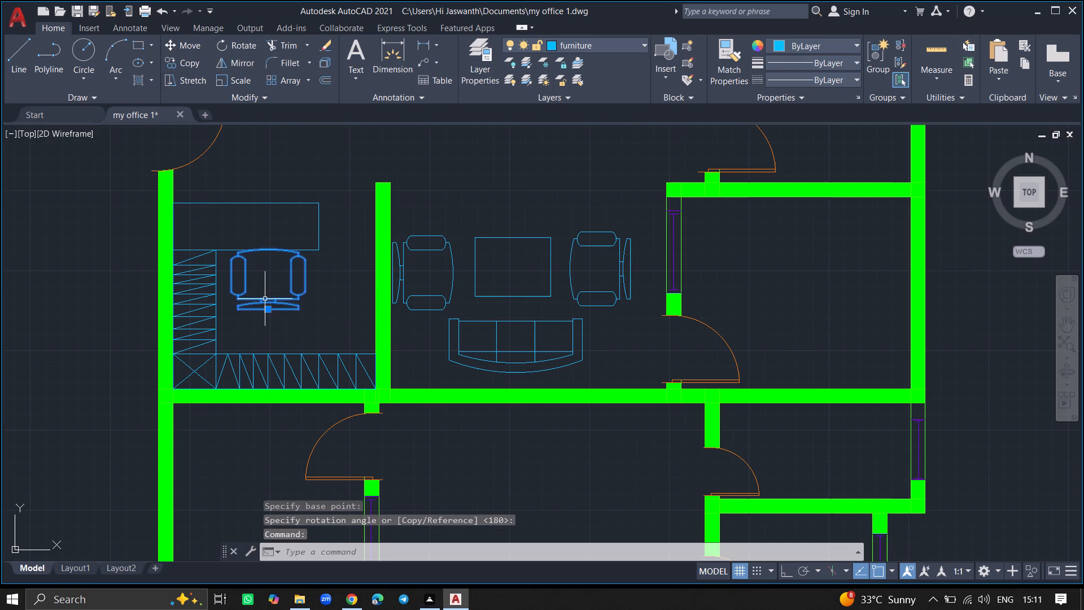
ctrl+scroll(265, 299, down, 5)
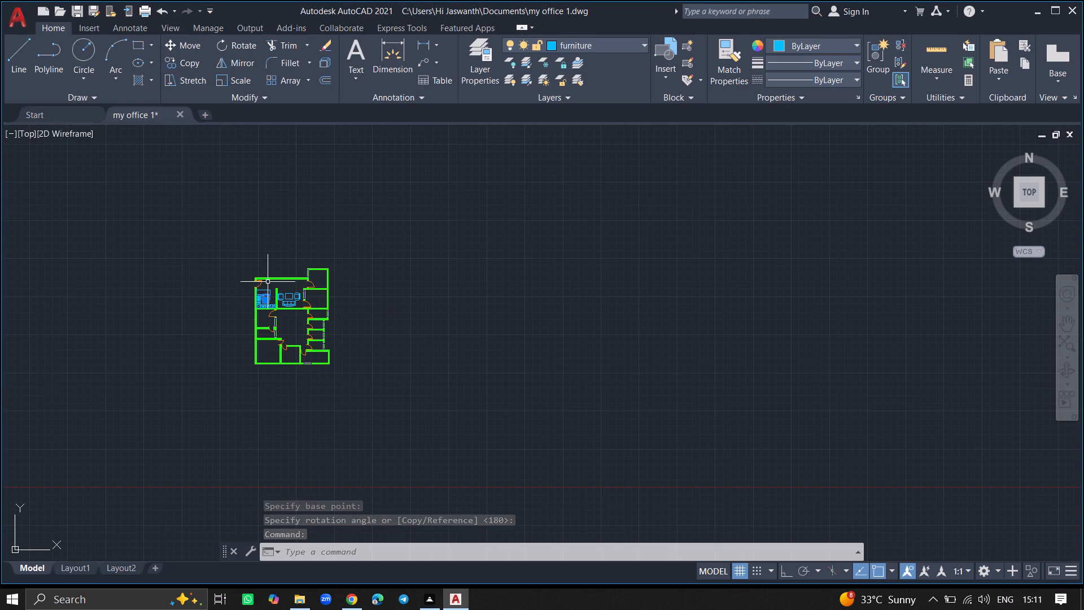
ctrl+scroll(268, 282, up, 4)
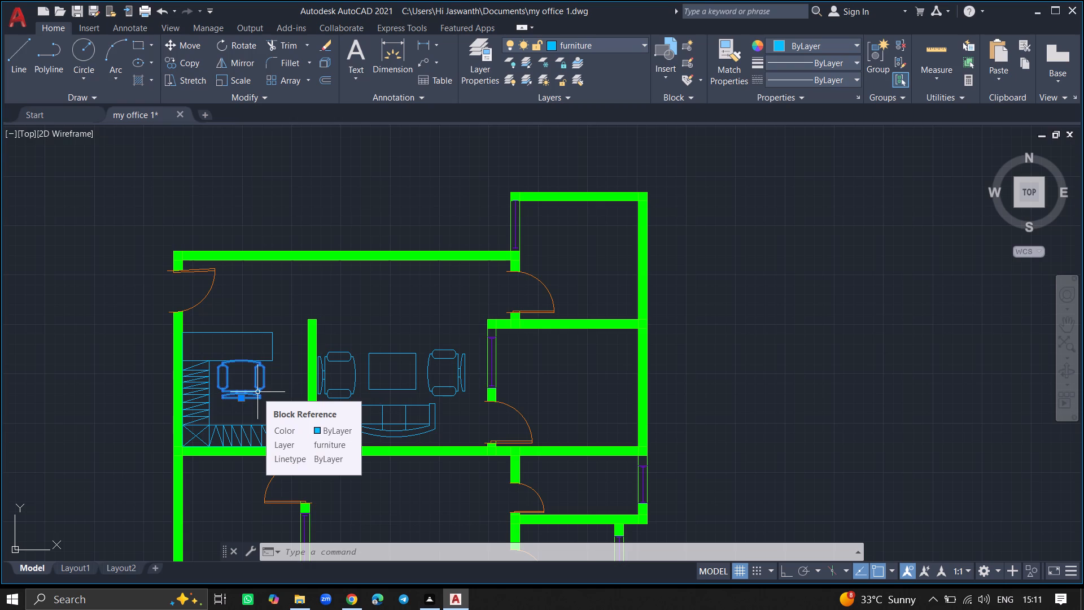
text(sc)
key(Return)
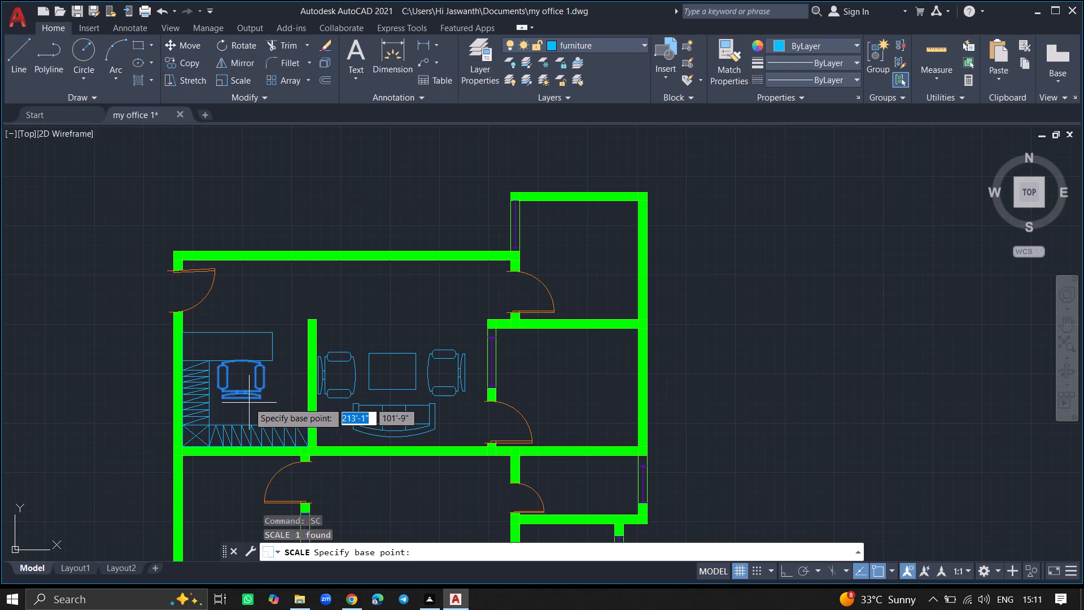
click(233, 398)
ctrl+scroll(233, 398, up, 5)
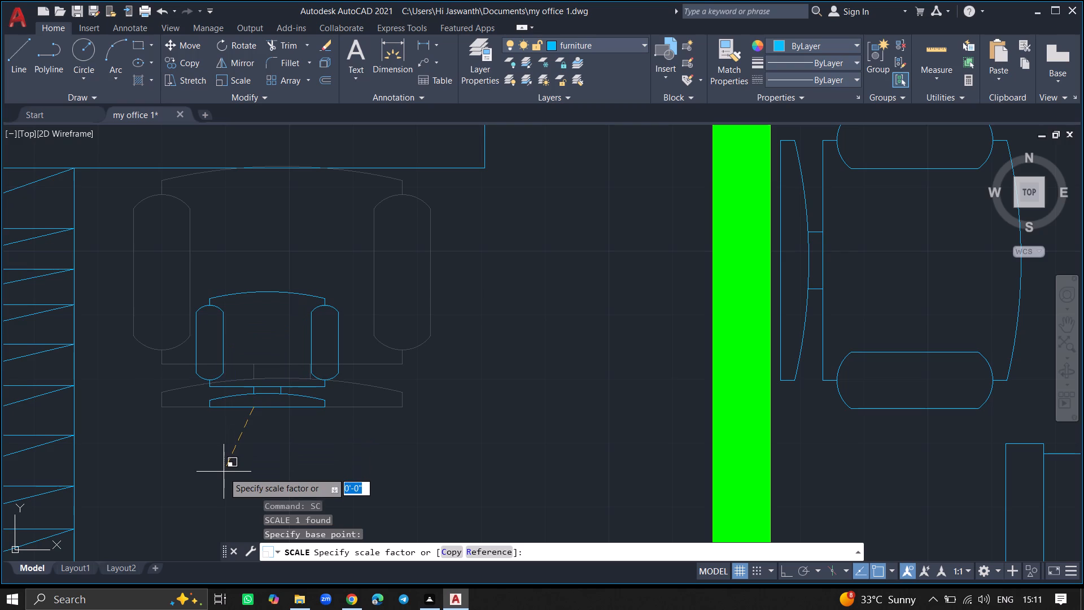
click(238, 498)
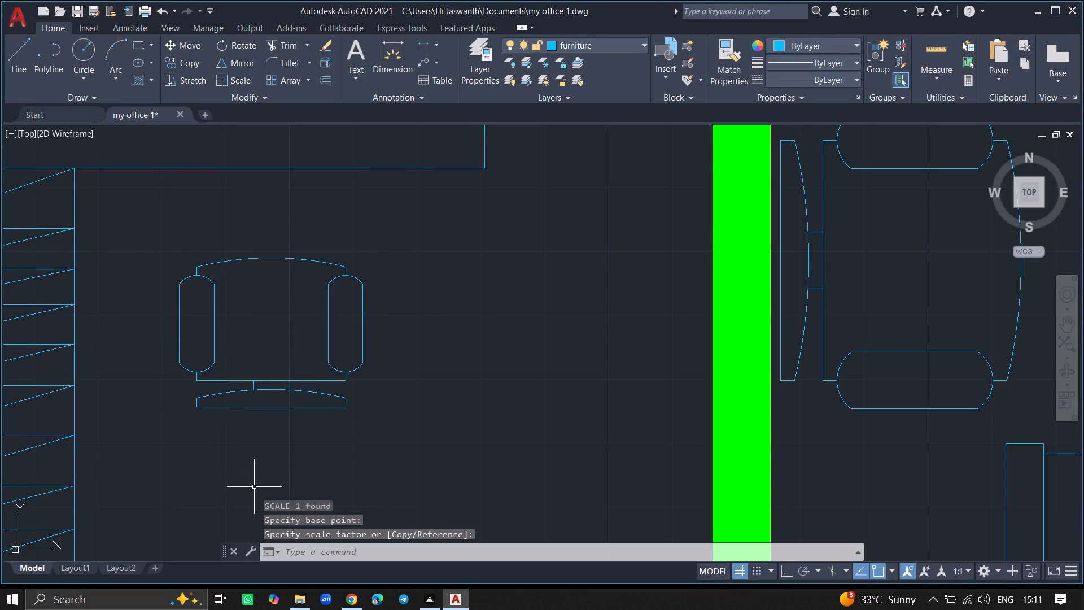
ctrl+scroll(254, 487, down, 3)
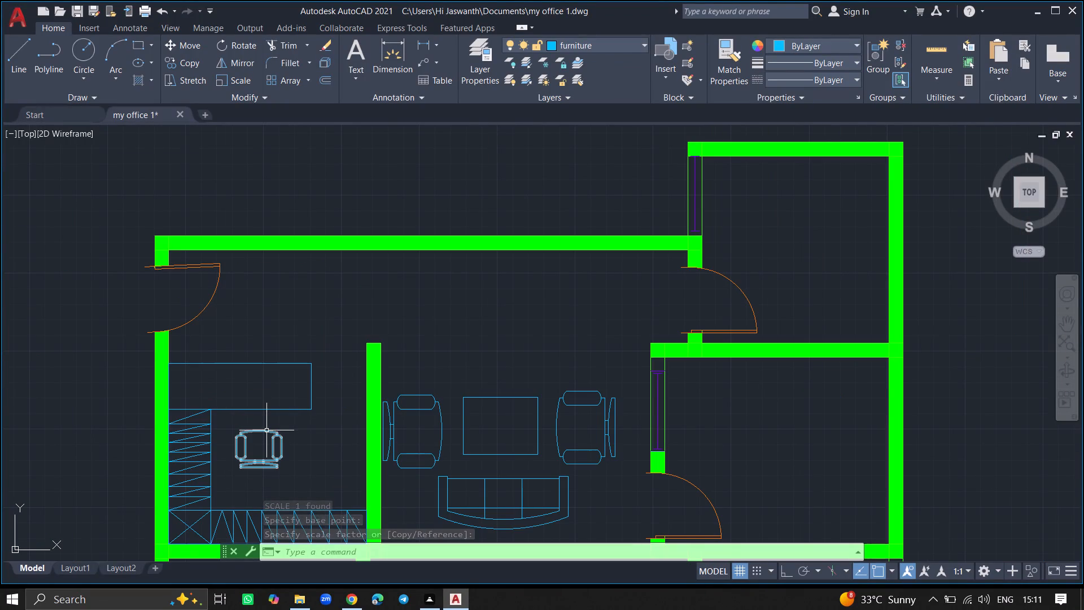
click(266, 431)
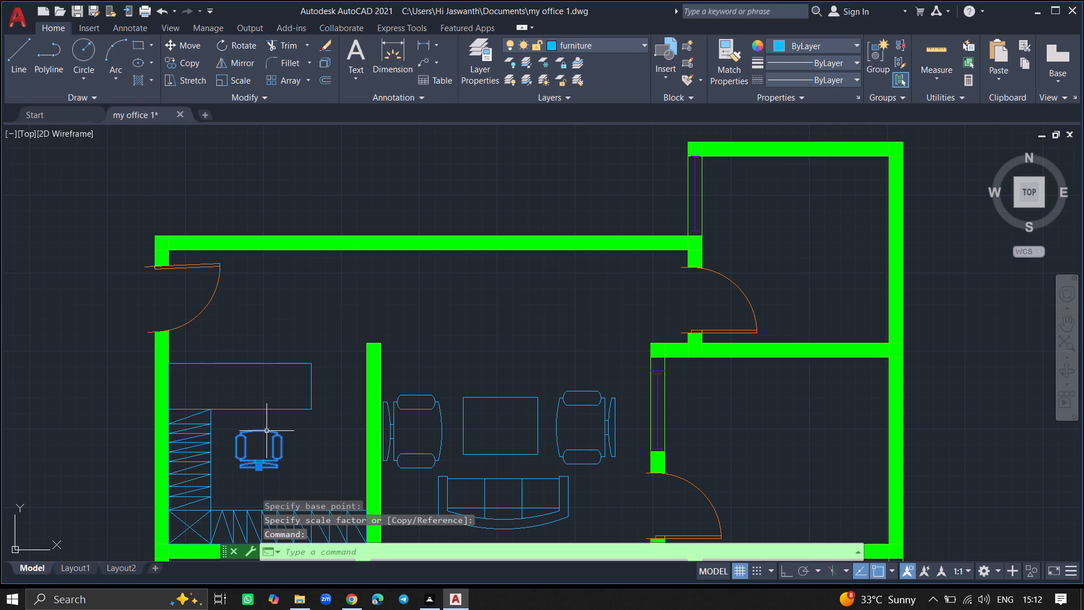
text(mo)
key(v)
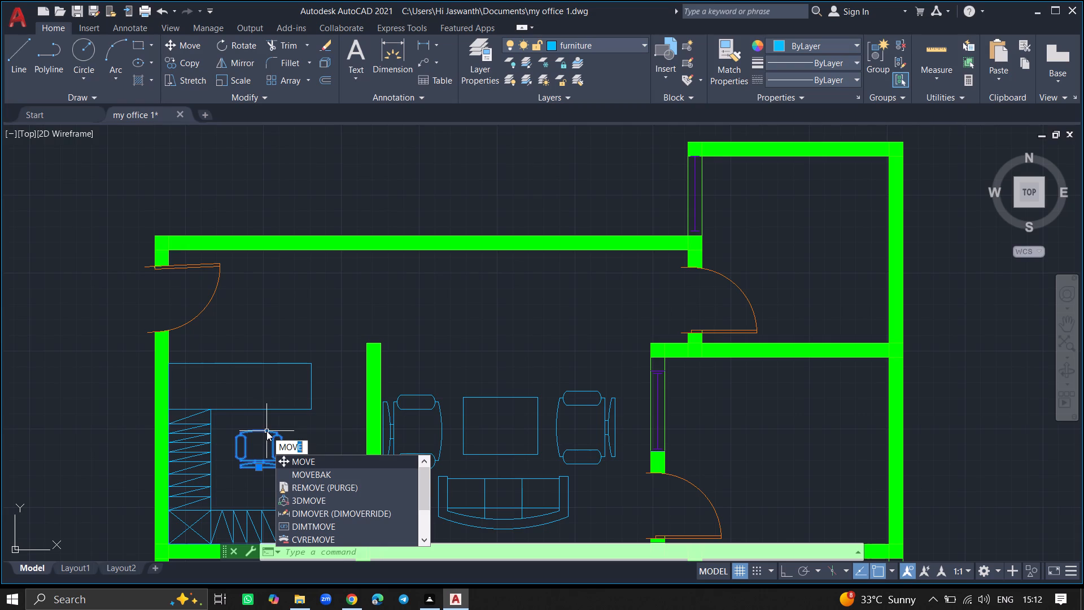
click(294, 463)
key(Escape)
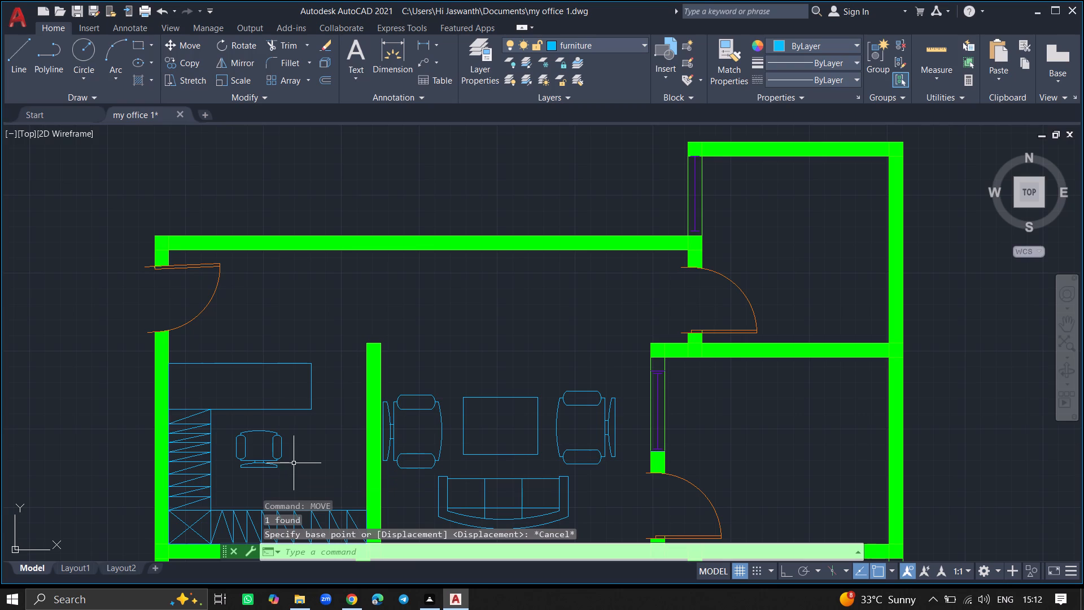
Copy the small chair twice to the north side of the rectangular counter, placing the copies side by side about 3'-1" apart.
text(copy)
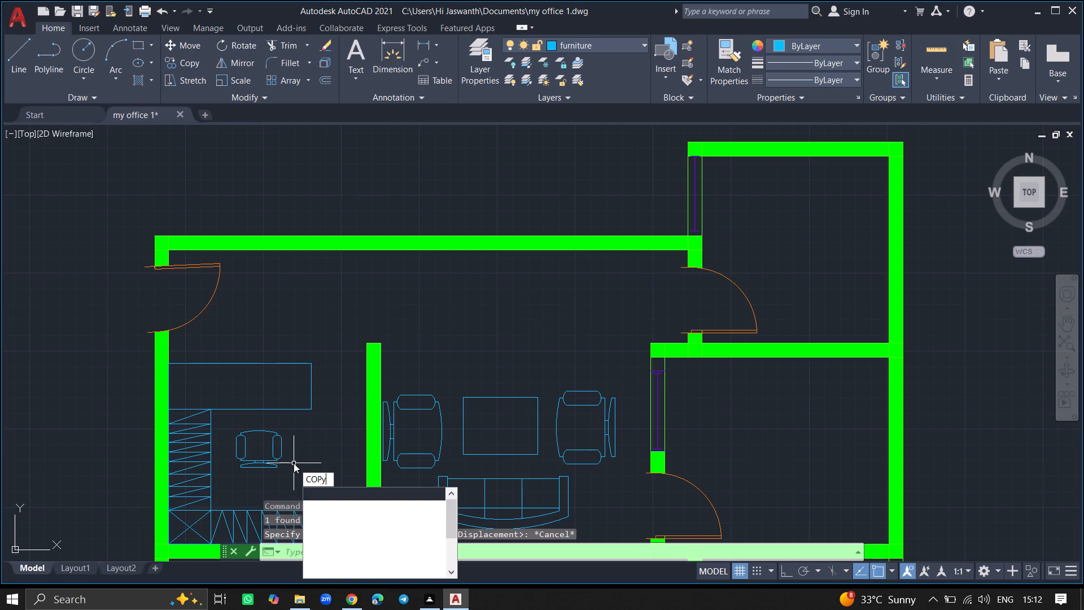
key(Return)
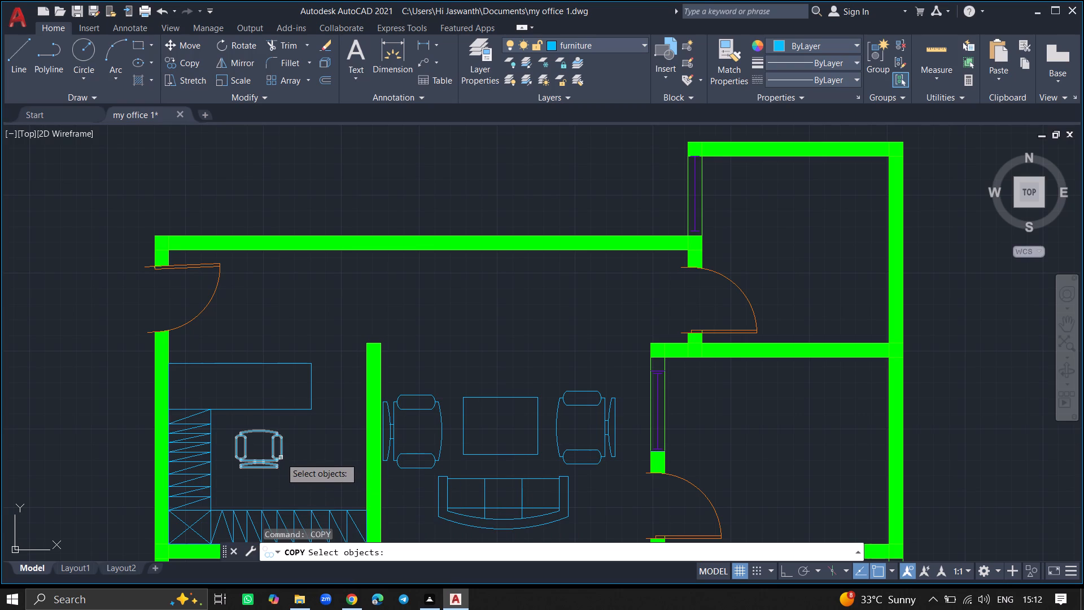
click(281, 457)
key(Return)
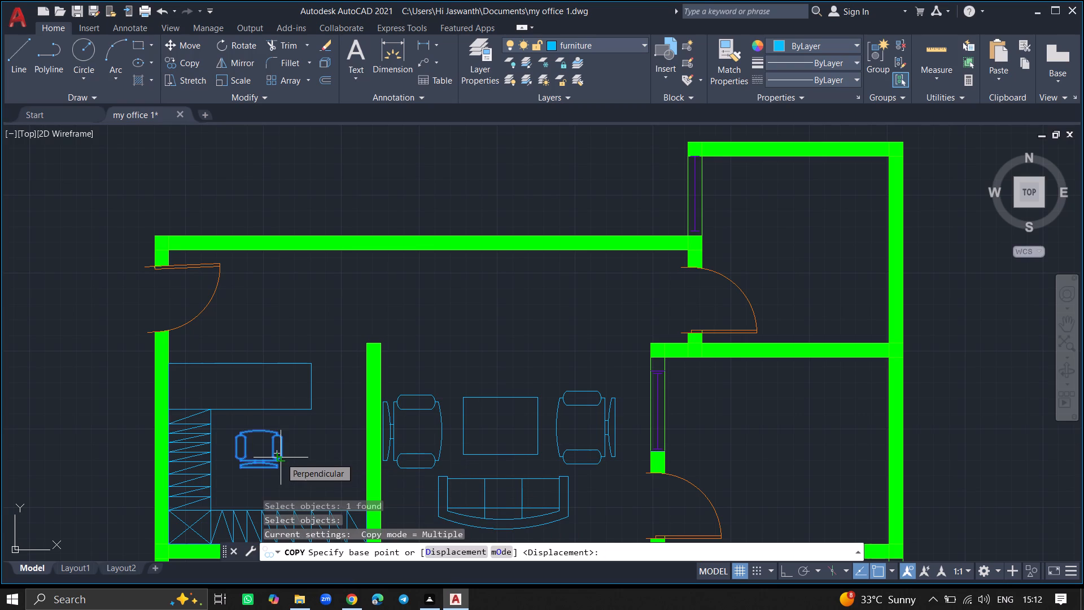
click(281, 457)
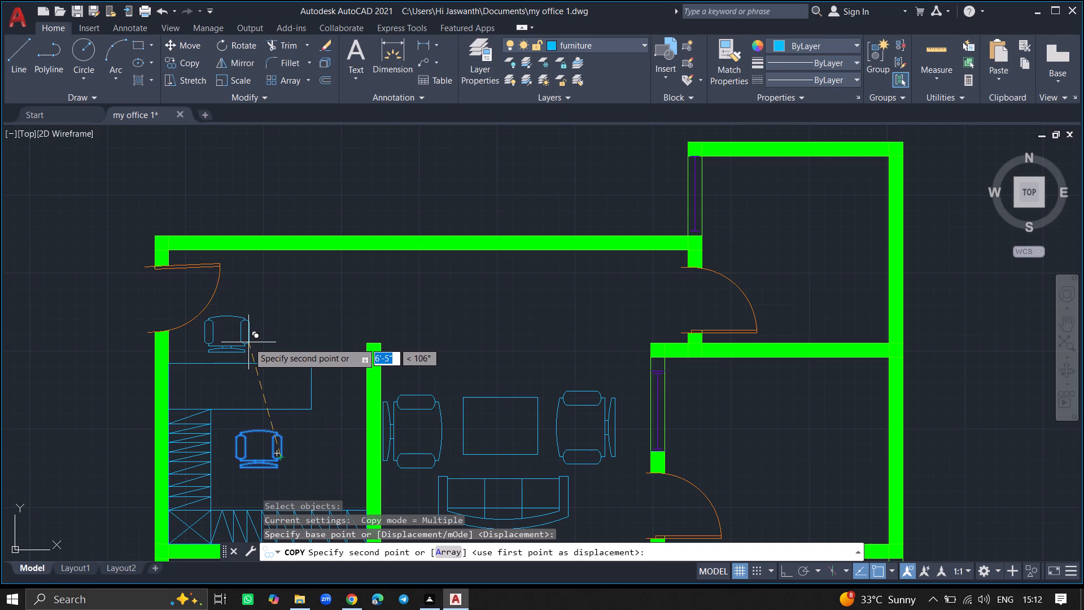
click(246, 343)
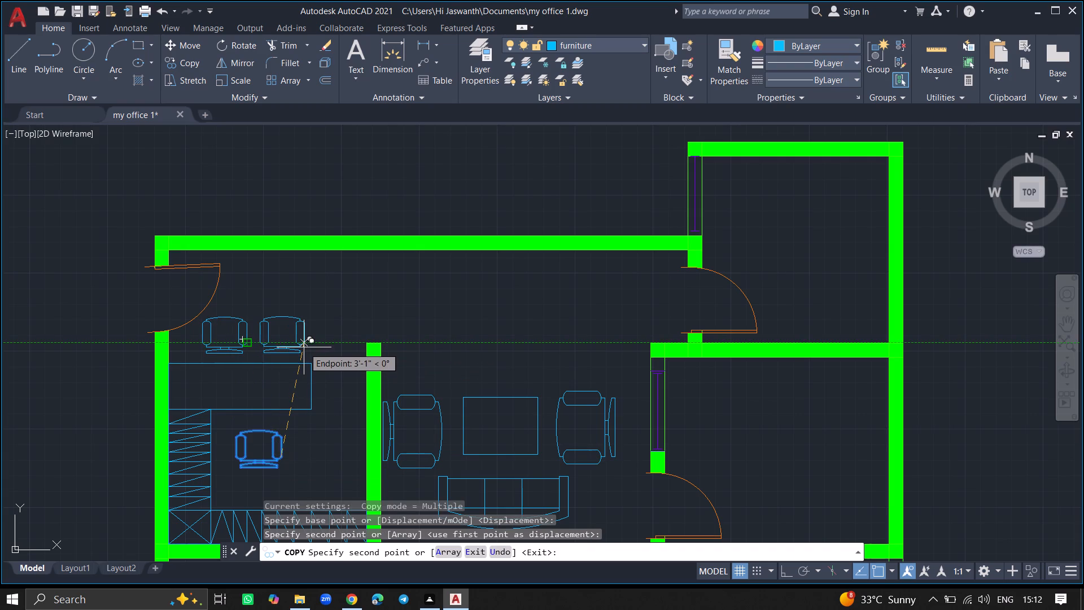
click(304, 347)
key(Return)
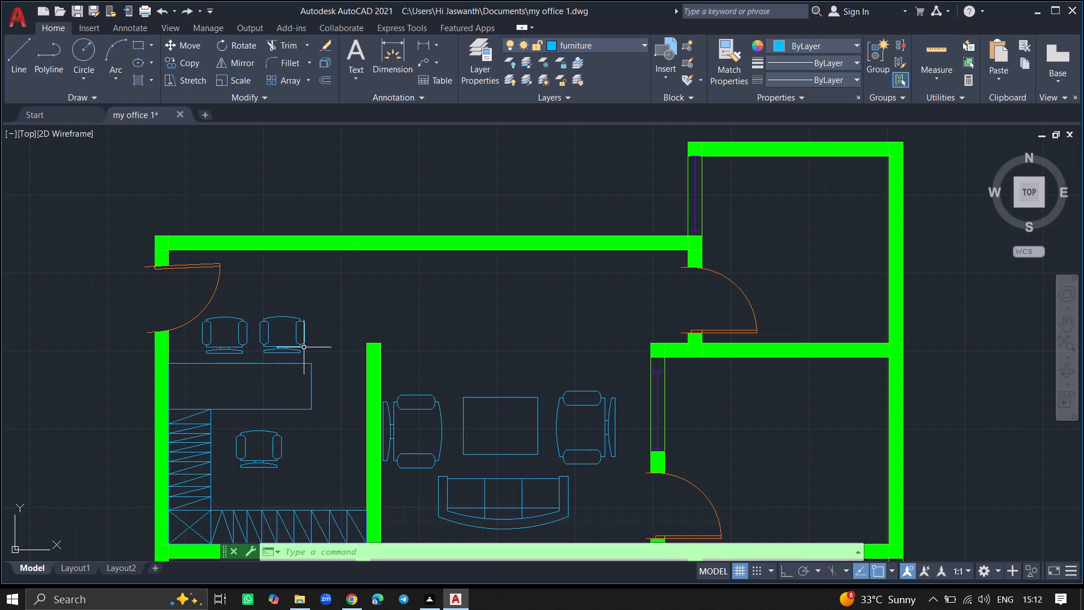
Rotate the west chair north of the counter 180° about the midpoint of its backrest.
click(242, 346)
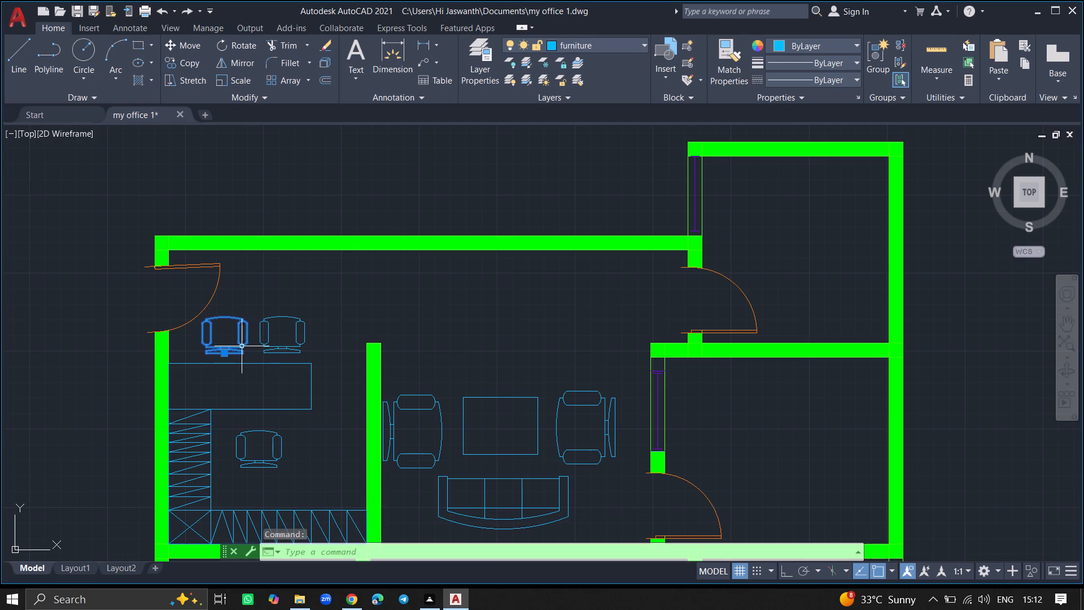
key(r)
key(o)
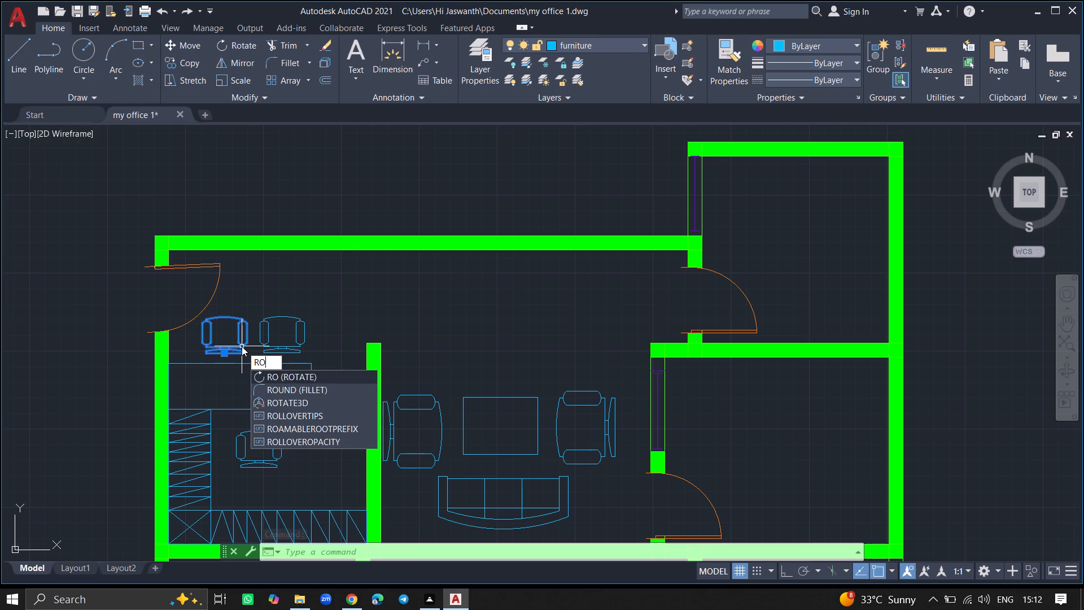
key(Return)
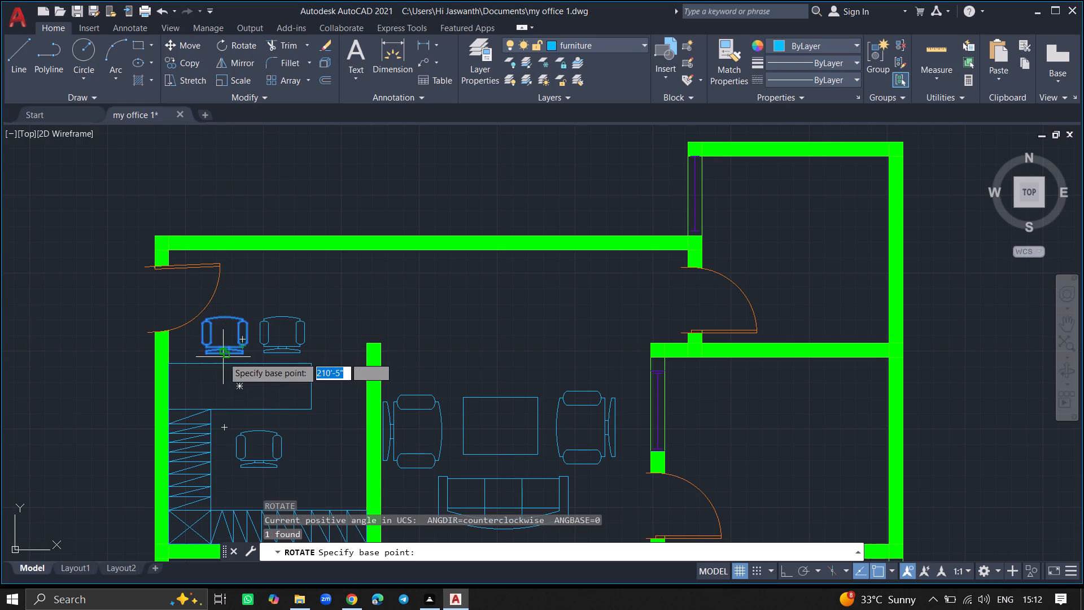
ctrl+scroll(223, 357, up, 3)
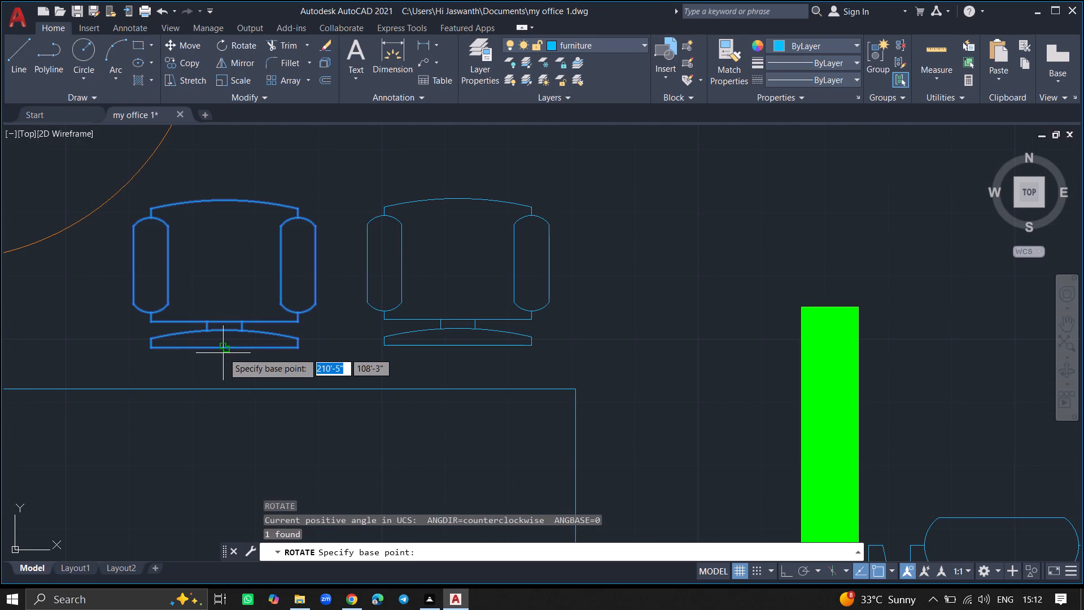
click(223, 349)
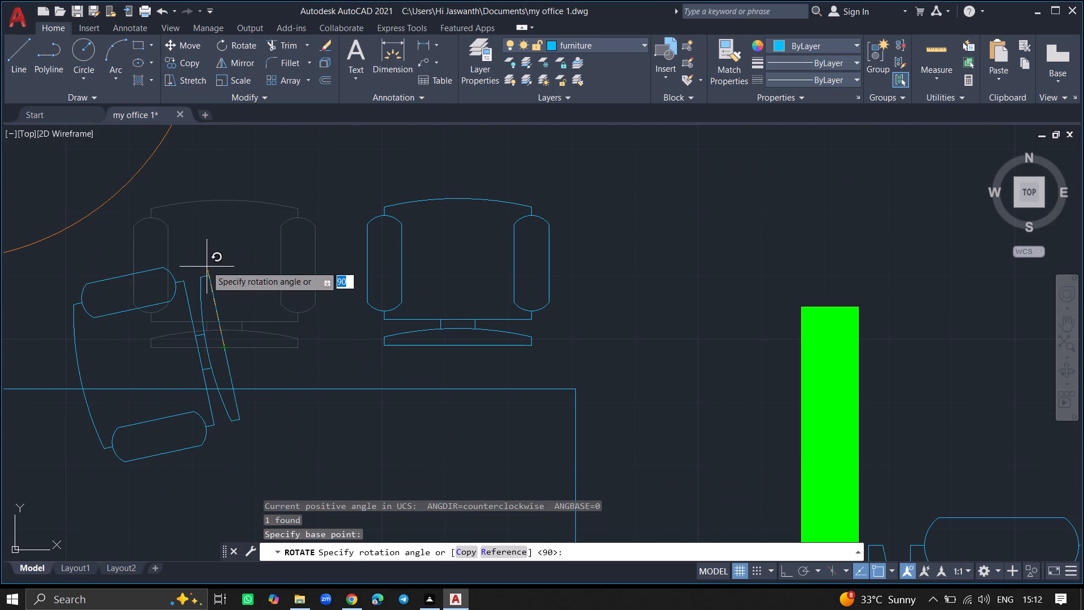
click(153, 349)
Move the rotated west chair about 2'-1" north so it sits clear of the rectangular counter, facing it.
click(161, 348)
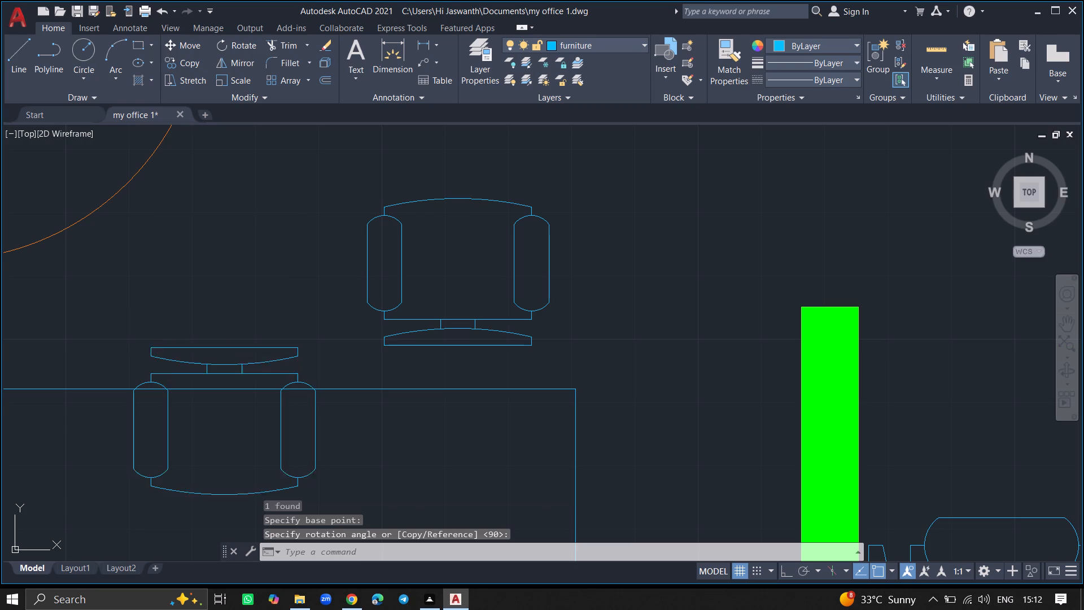
text(move)
key(Return)
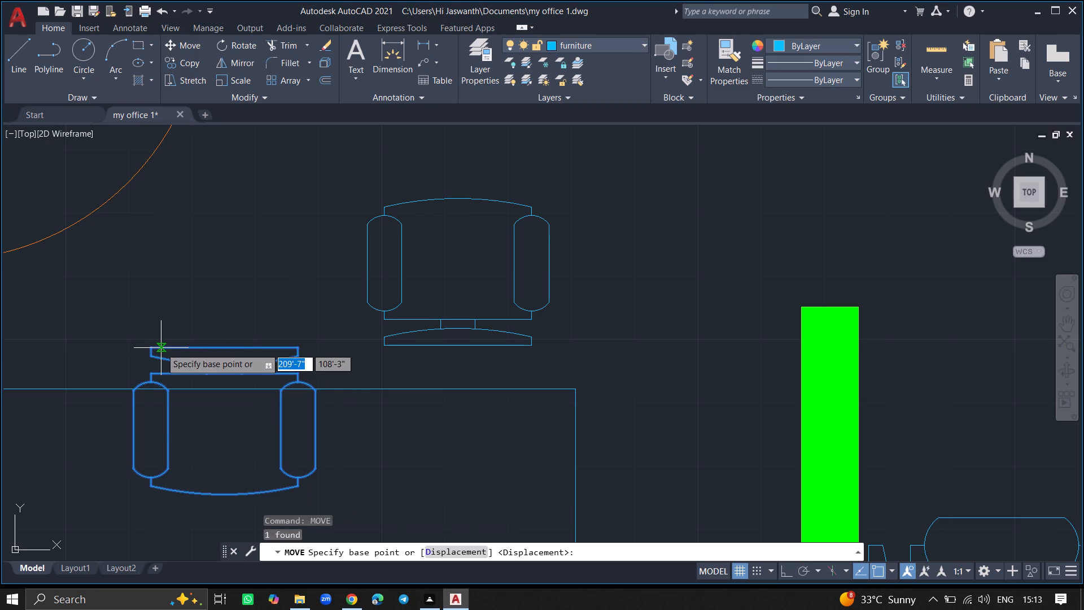
click(222, 348)
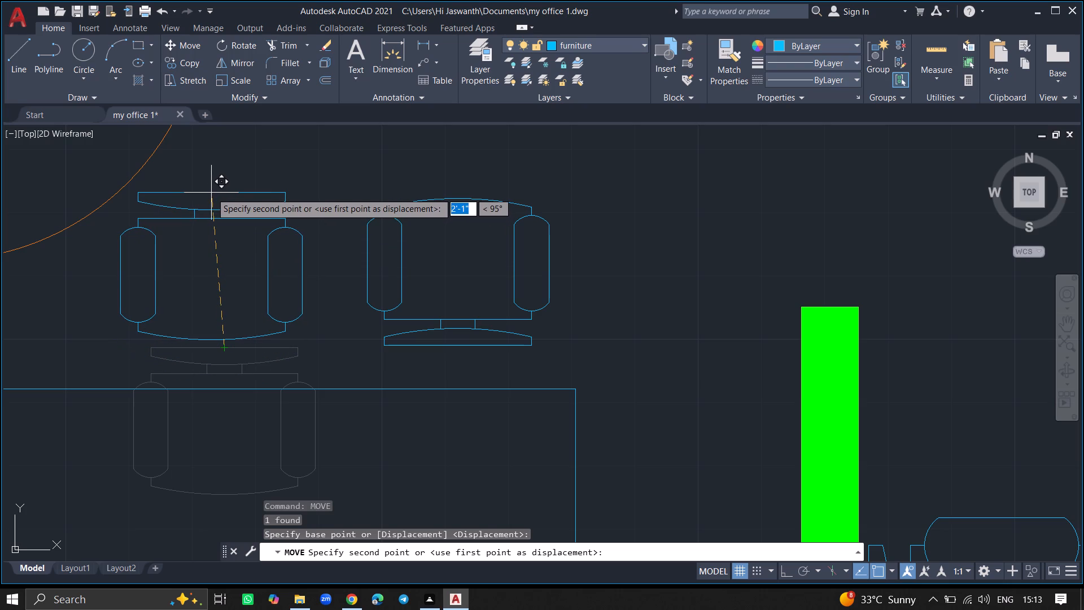
click(211, 193)
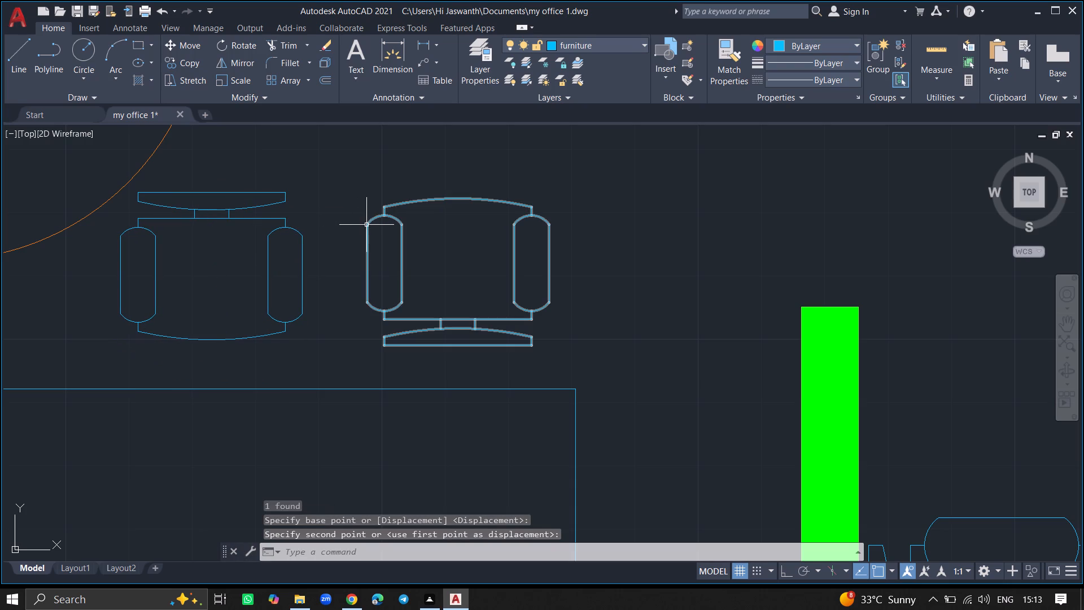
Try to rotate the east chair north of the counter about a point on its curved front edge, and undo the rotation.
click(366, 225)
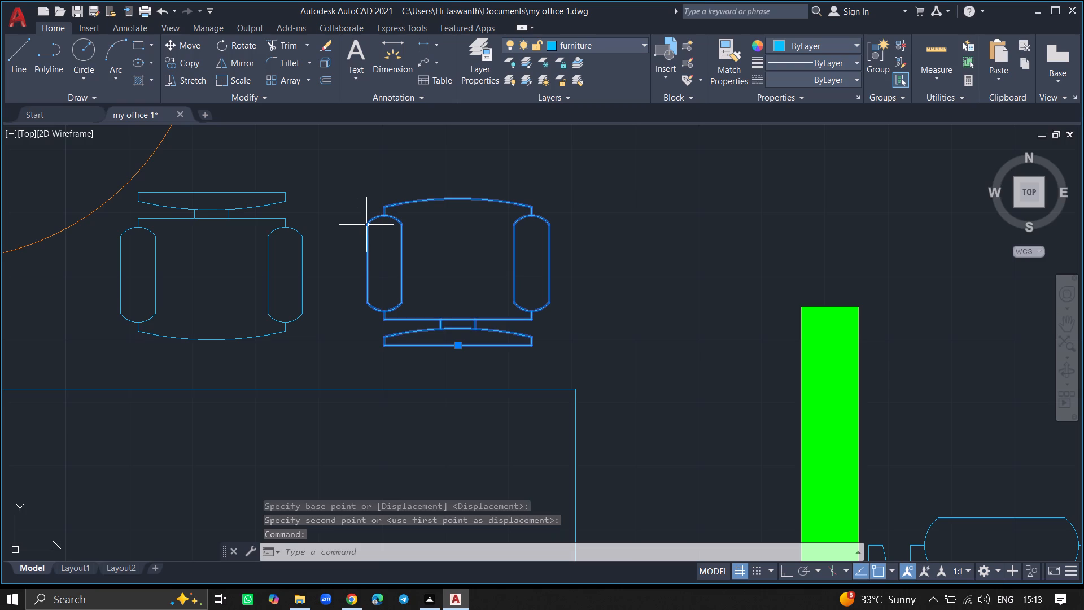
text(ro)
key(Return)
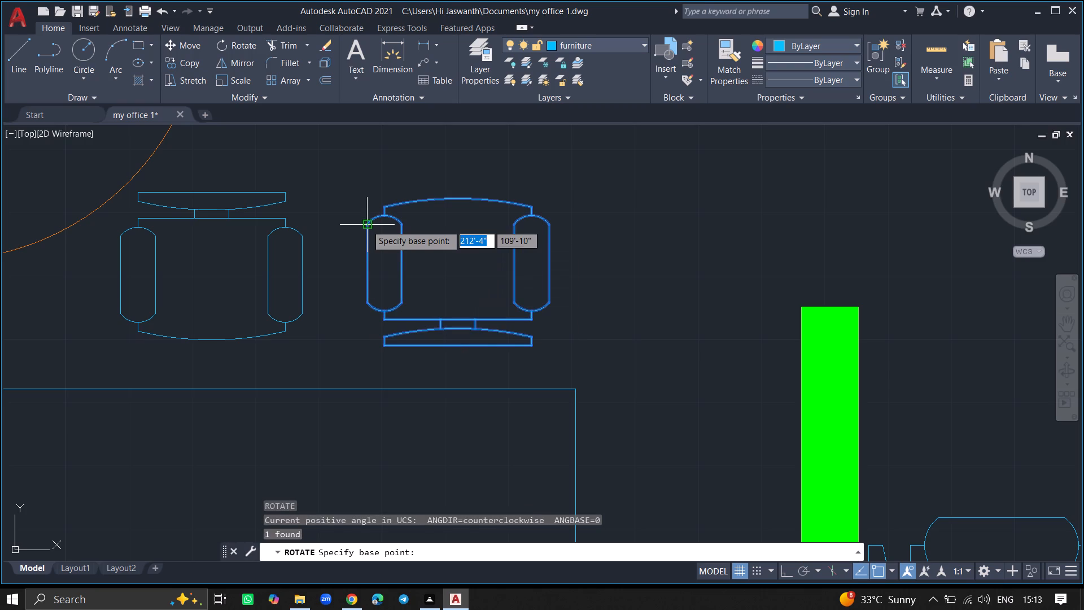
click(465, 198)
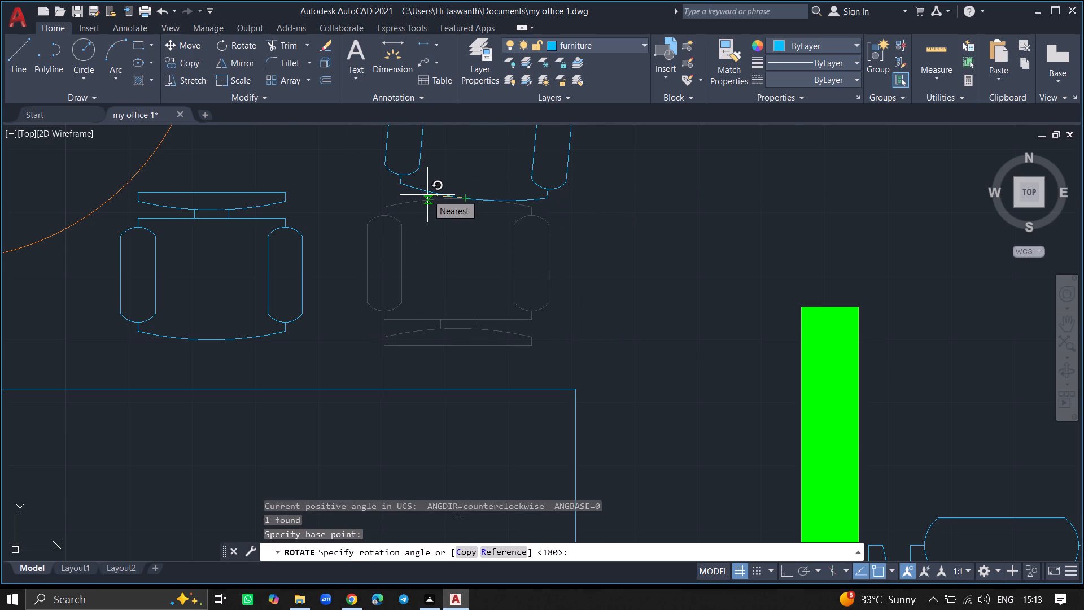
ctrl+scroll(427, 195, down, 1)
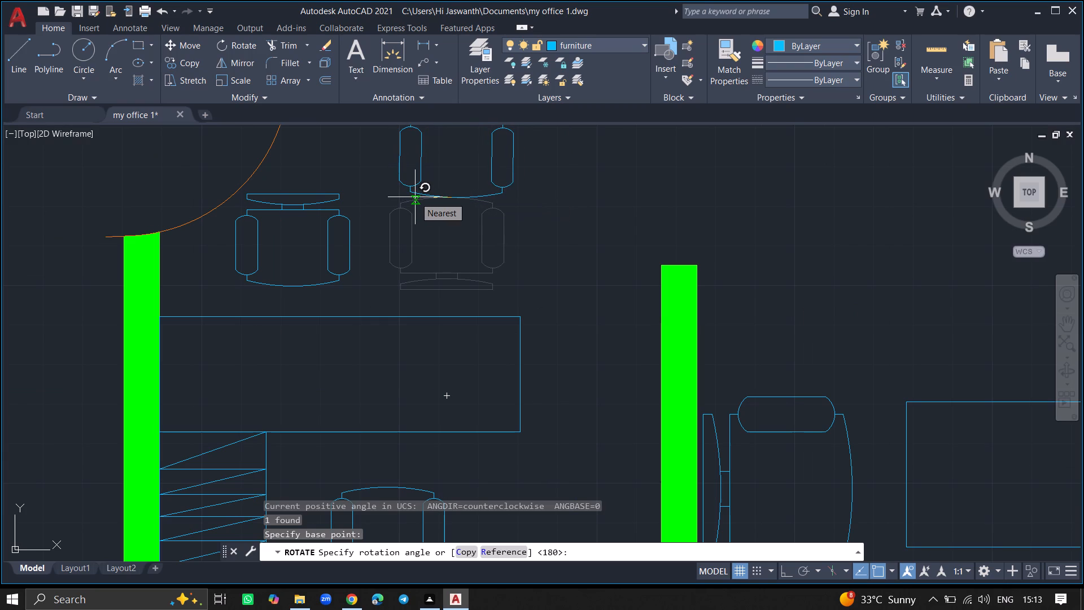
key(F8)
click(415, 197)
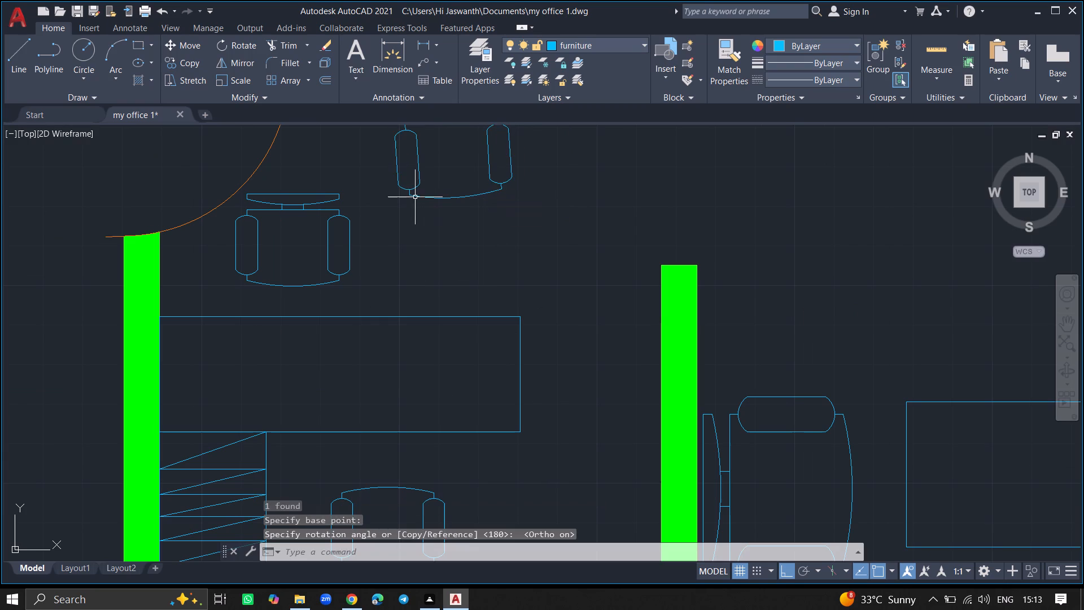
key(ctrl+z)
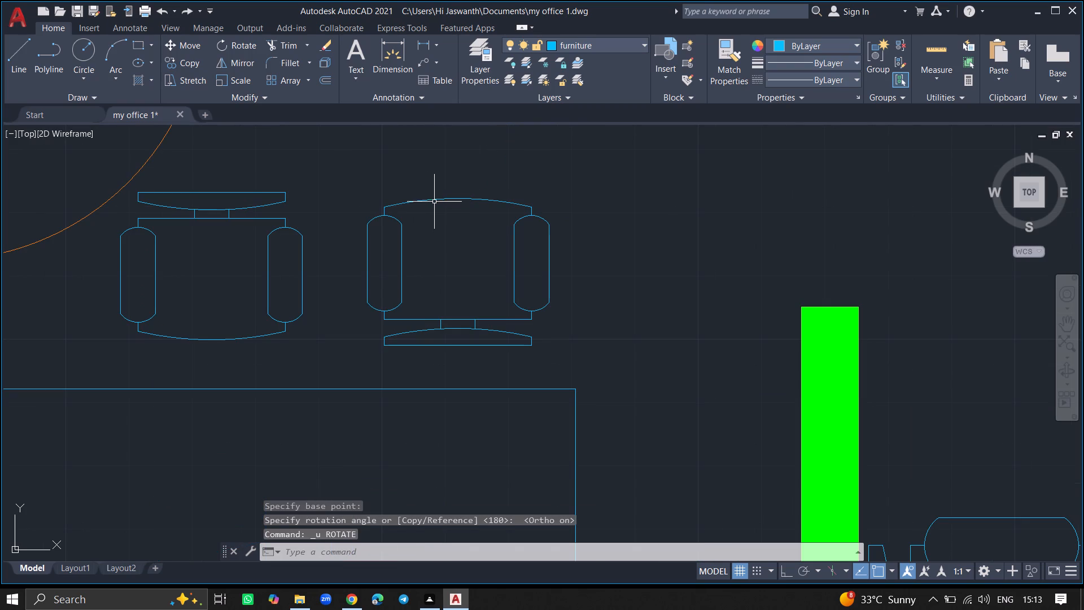
Delete the east chair north of the rectangular counter.
click(434, 200)
key(Delete)
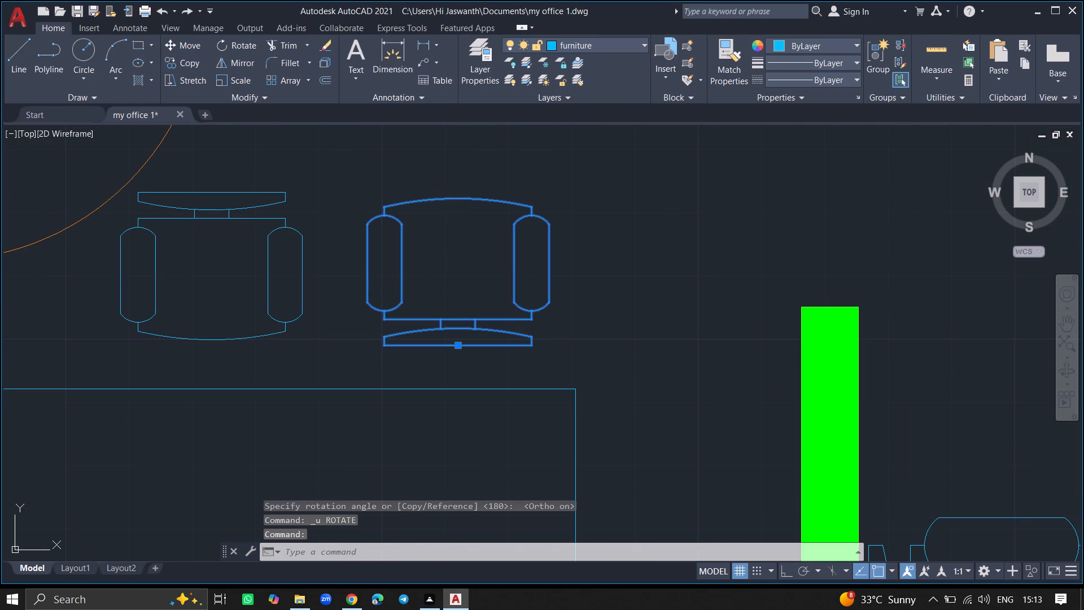
Copy the remaining chair north of the counter about 2'-11" due east with Ortho on.
key(F8)
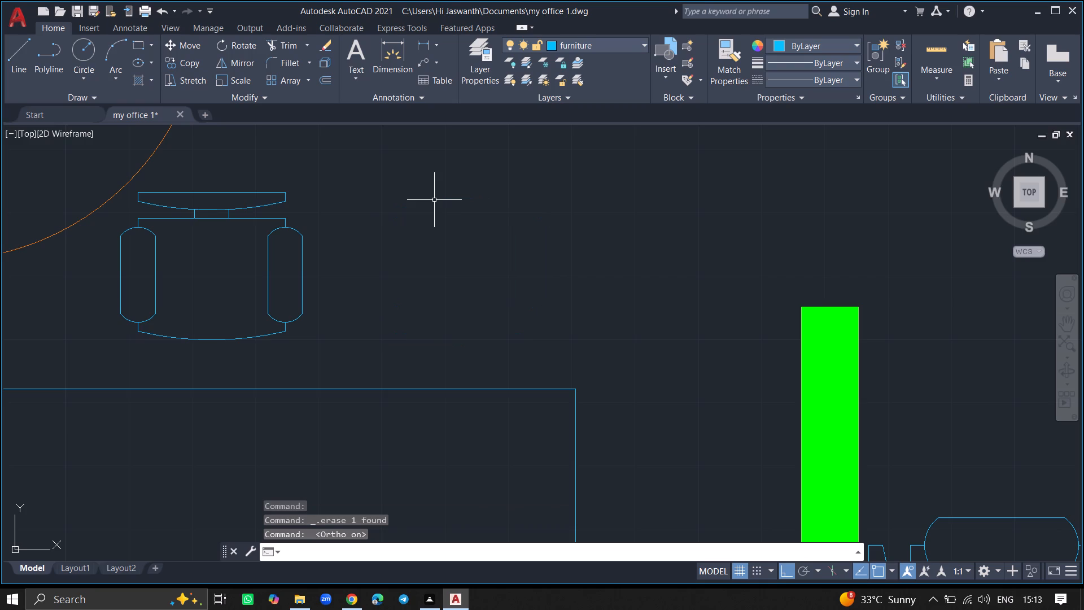
click(302, 250)
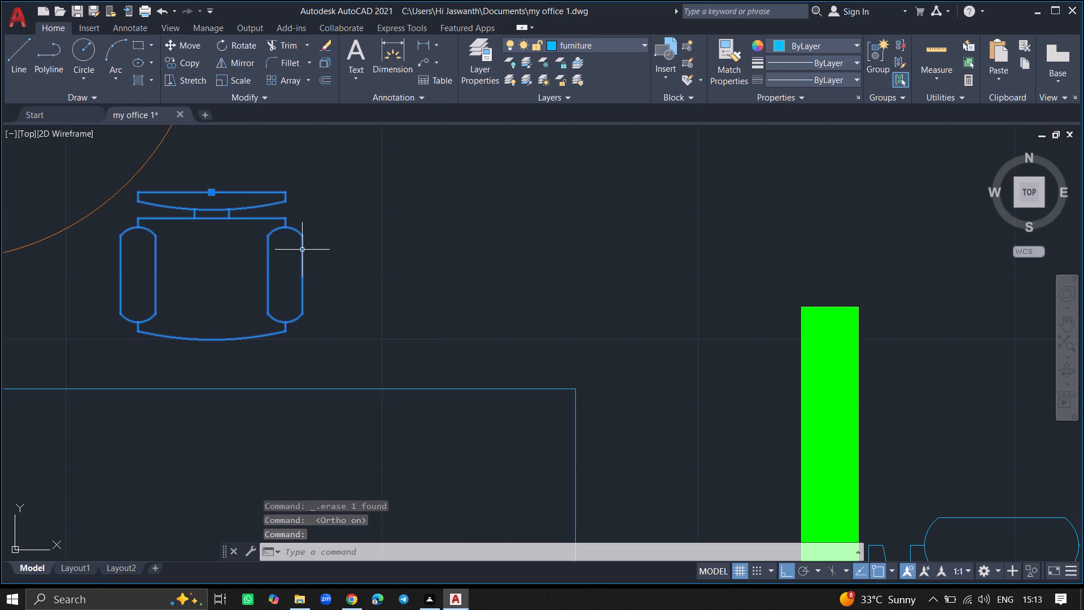
key(c)
text(op)
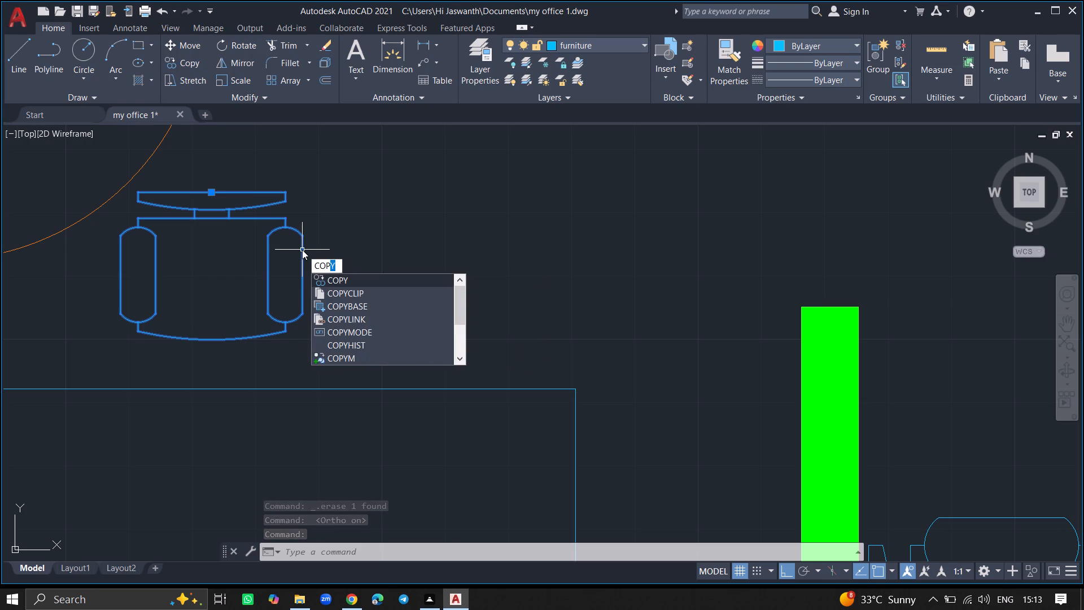
click(327, 282)
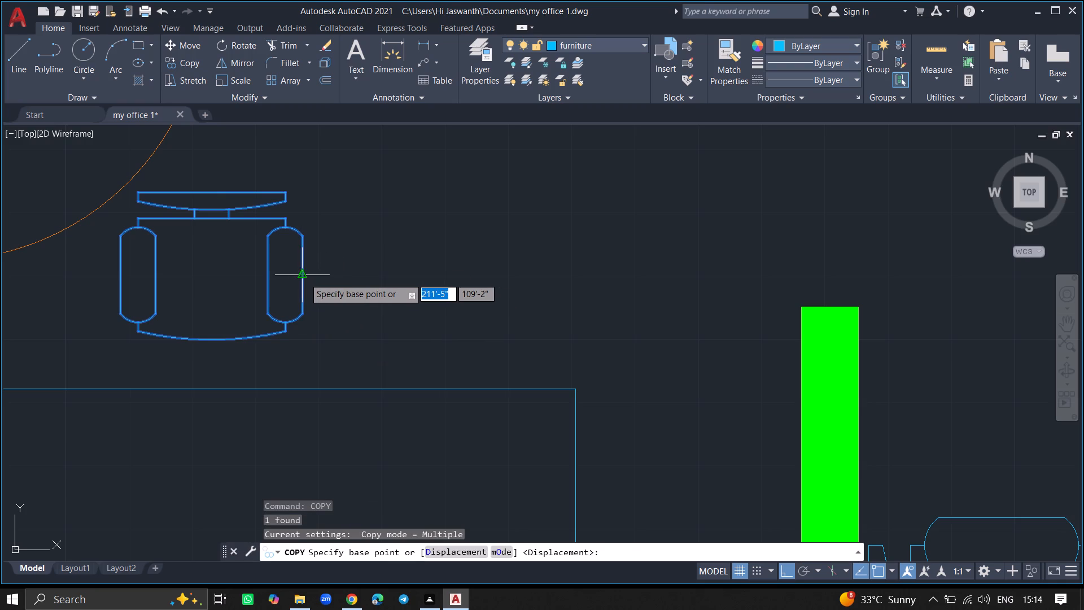
click(304, 278)
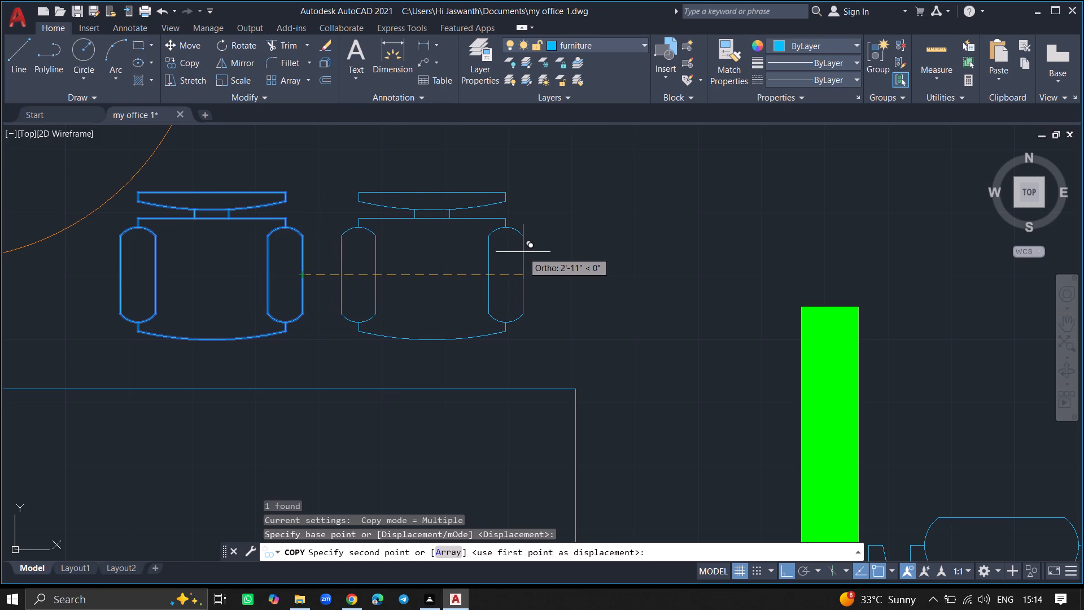
click(523, 252)
key(Return)
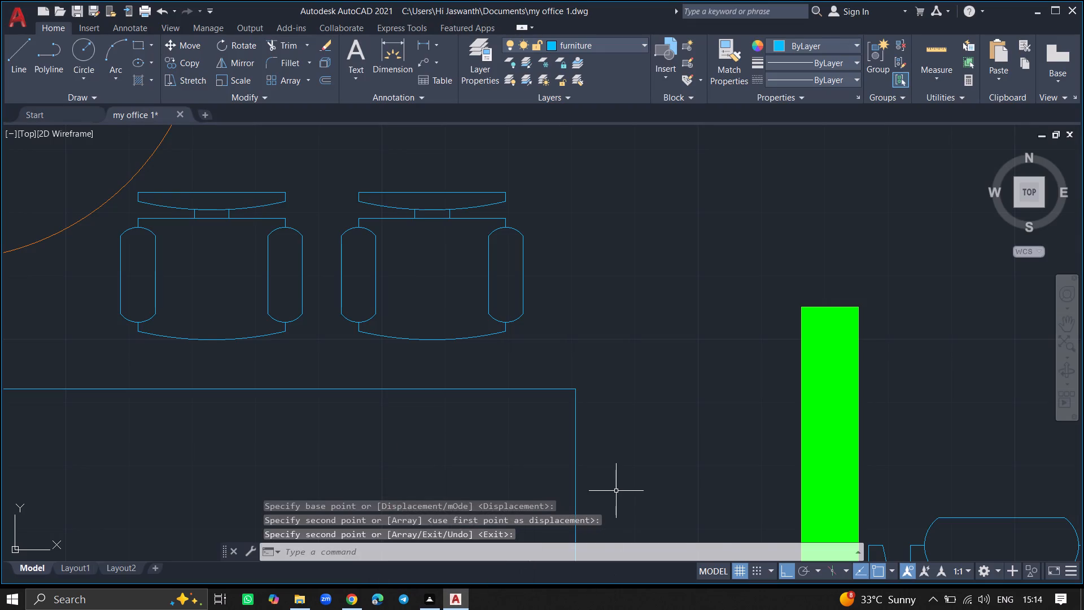
Draw a rectangle about 1'-10" by 10' along the west wall of the room directly south of the counter room.
ctrl+scroll(616, 491, down, 2)
ctrl+scroll(605, 374, down, 3)
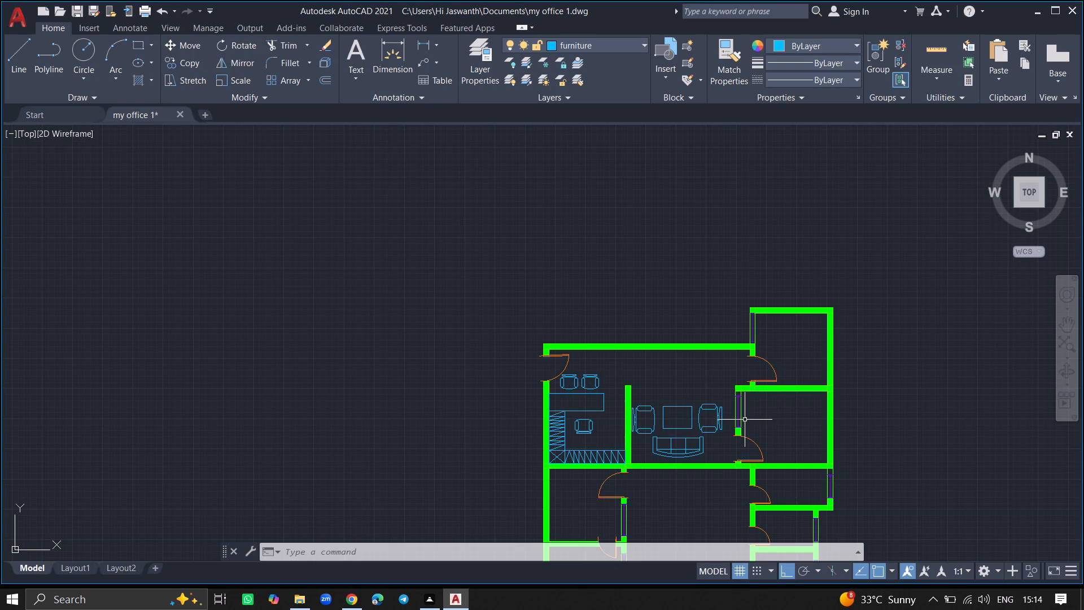
ctrl+scroll(687, 424, down, 1)
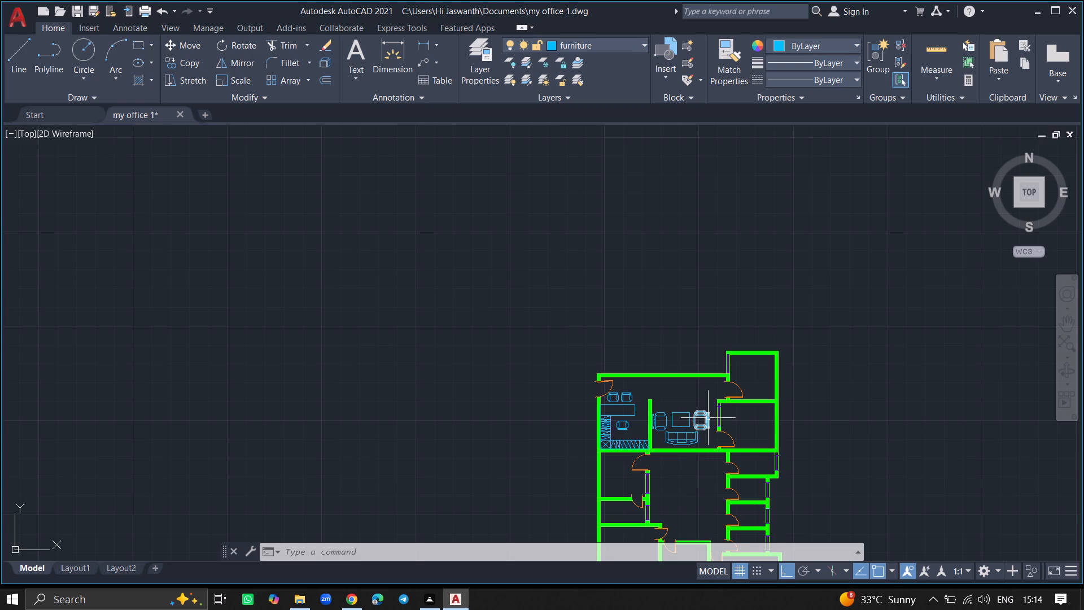
ctrl+scroll(705, 394, down, 2)
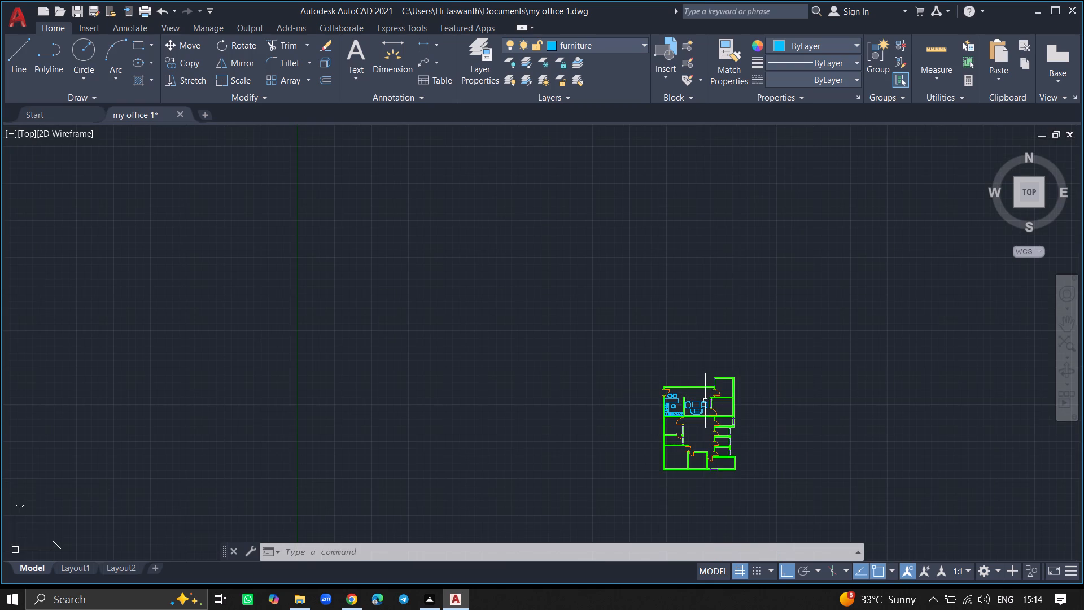
ctrl+scroll(698, 477, up, 4)
ctrl+scroll(698, 477, down, 1)
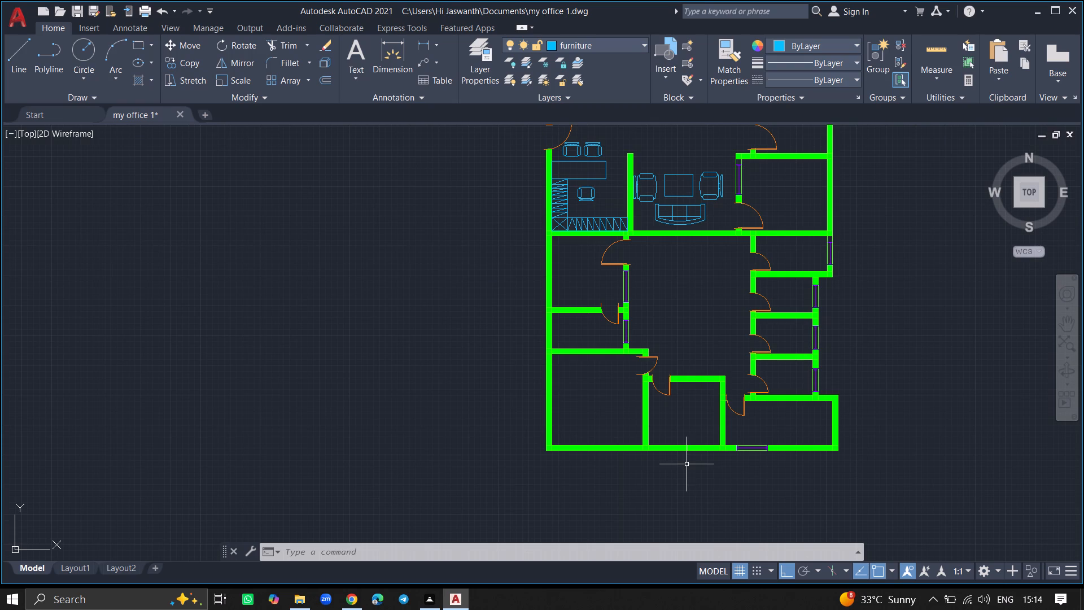
text(rec)
key(Return)
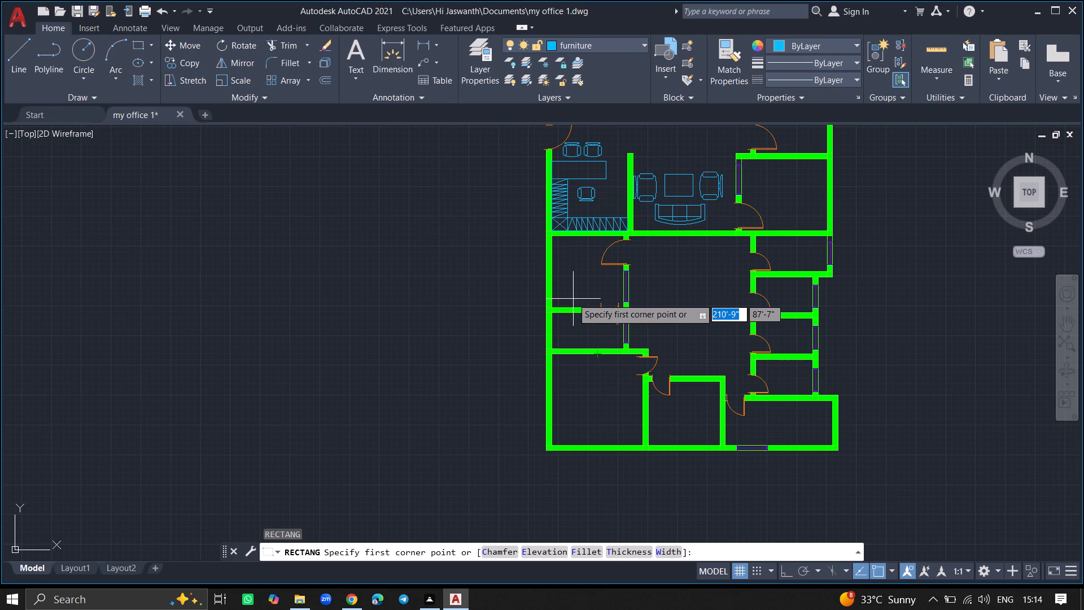
ctrl+scroll(572, 298, up, 2)
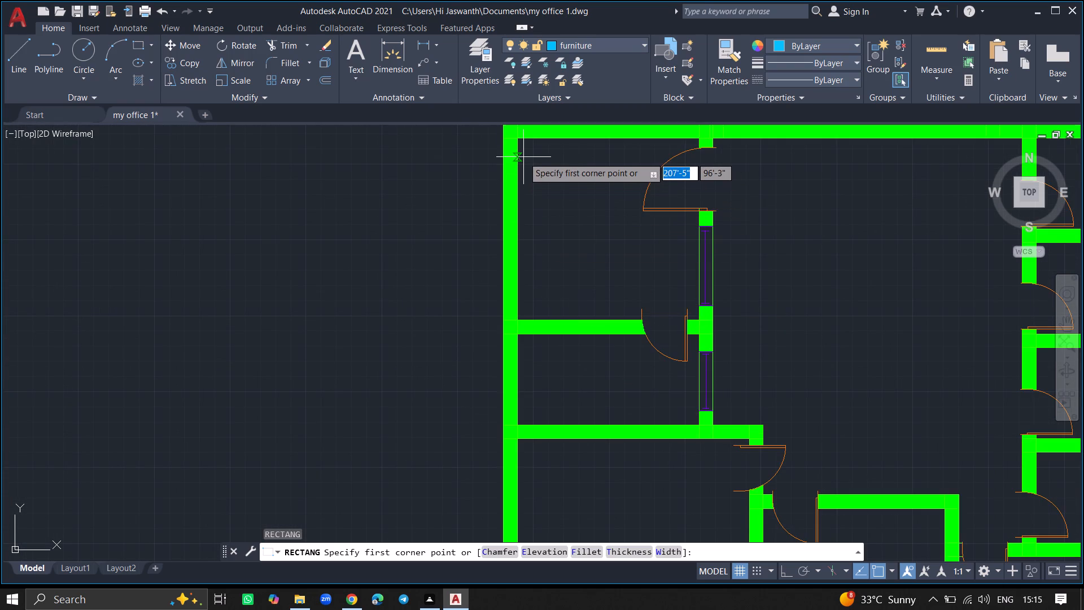
click(520, 142)
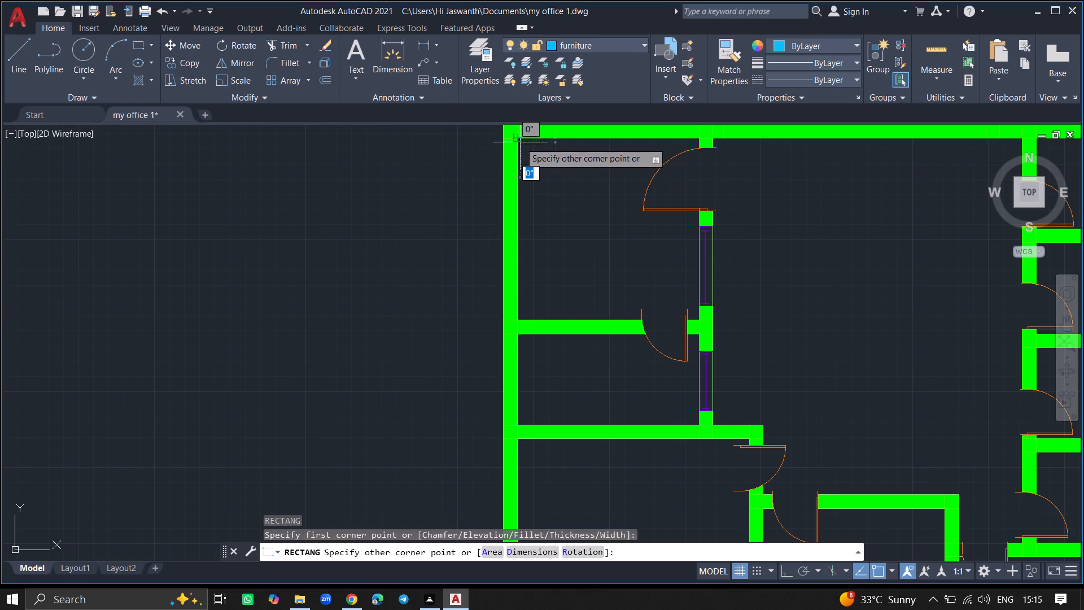
click(551, 321)
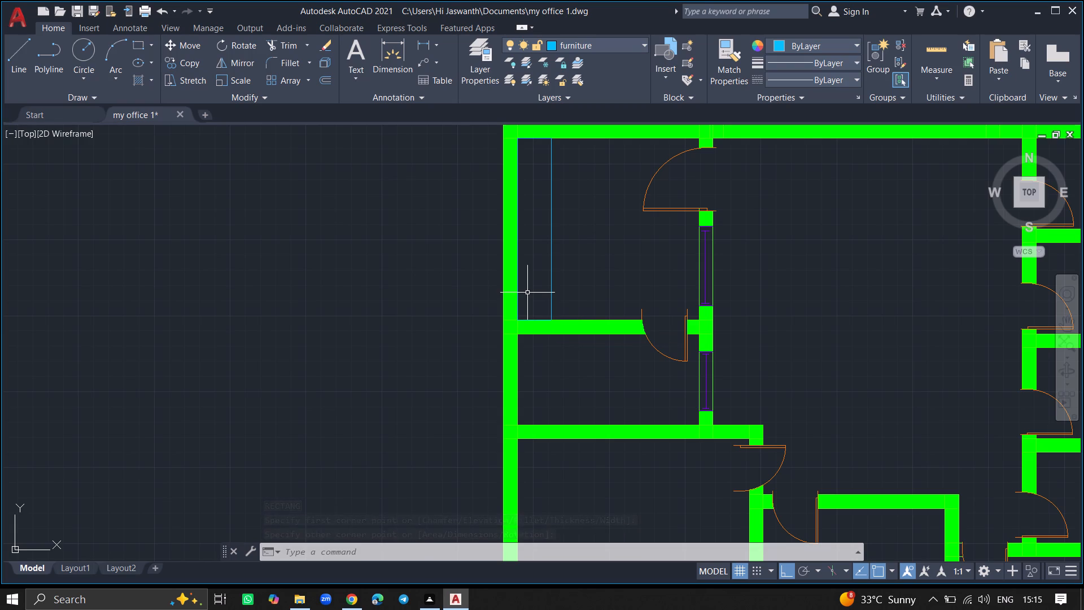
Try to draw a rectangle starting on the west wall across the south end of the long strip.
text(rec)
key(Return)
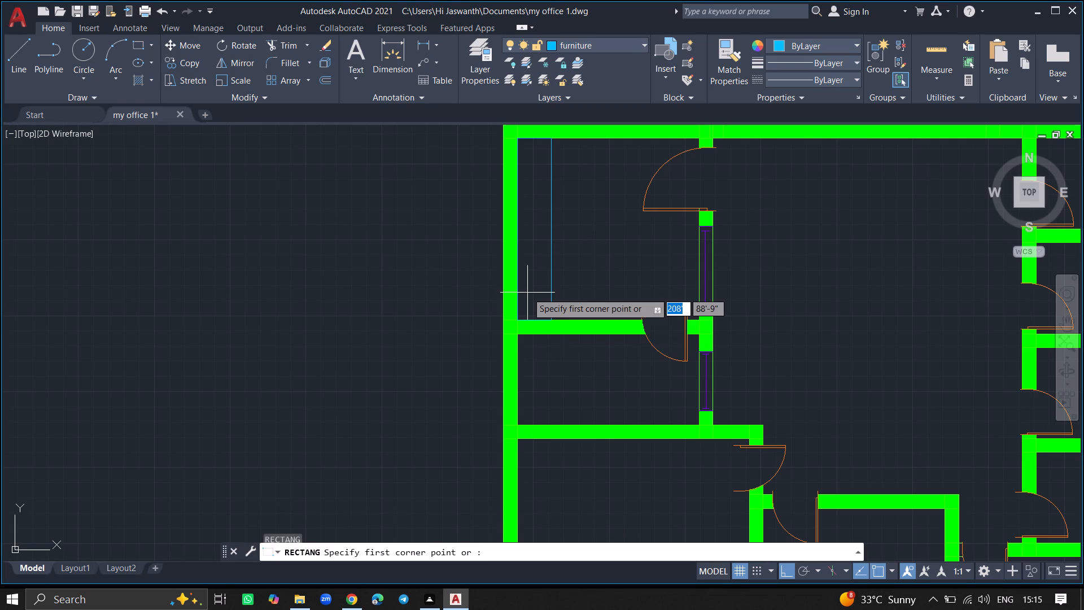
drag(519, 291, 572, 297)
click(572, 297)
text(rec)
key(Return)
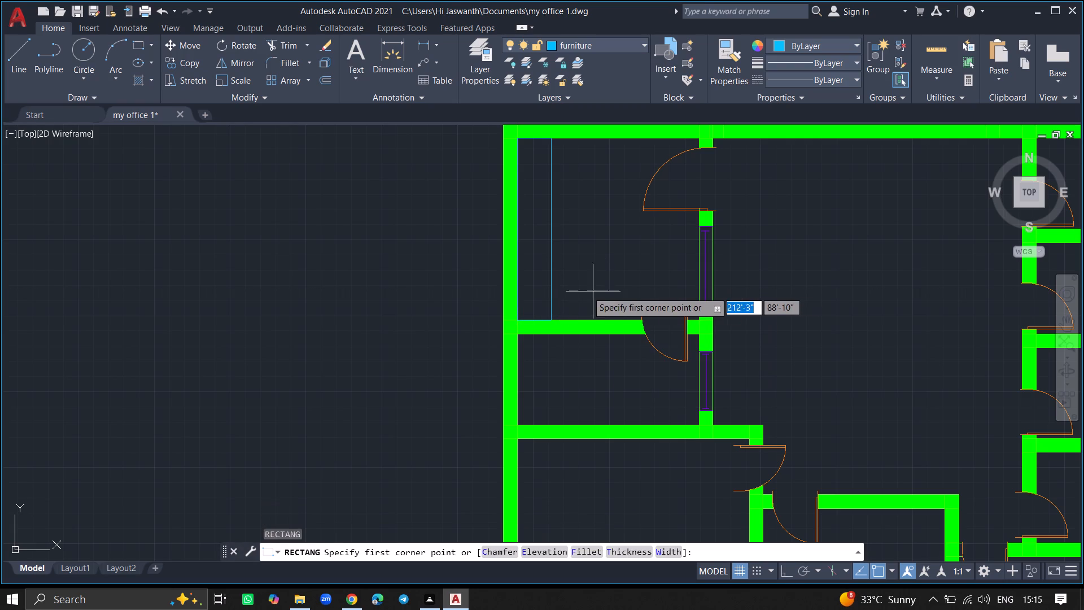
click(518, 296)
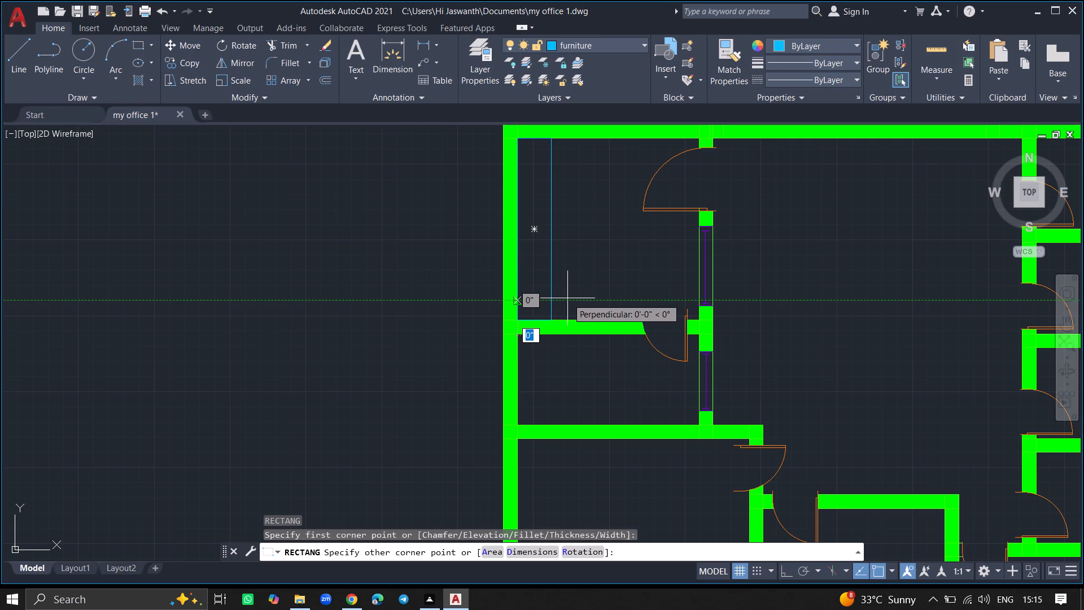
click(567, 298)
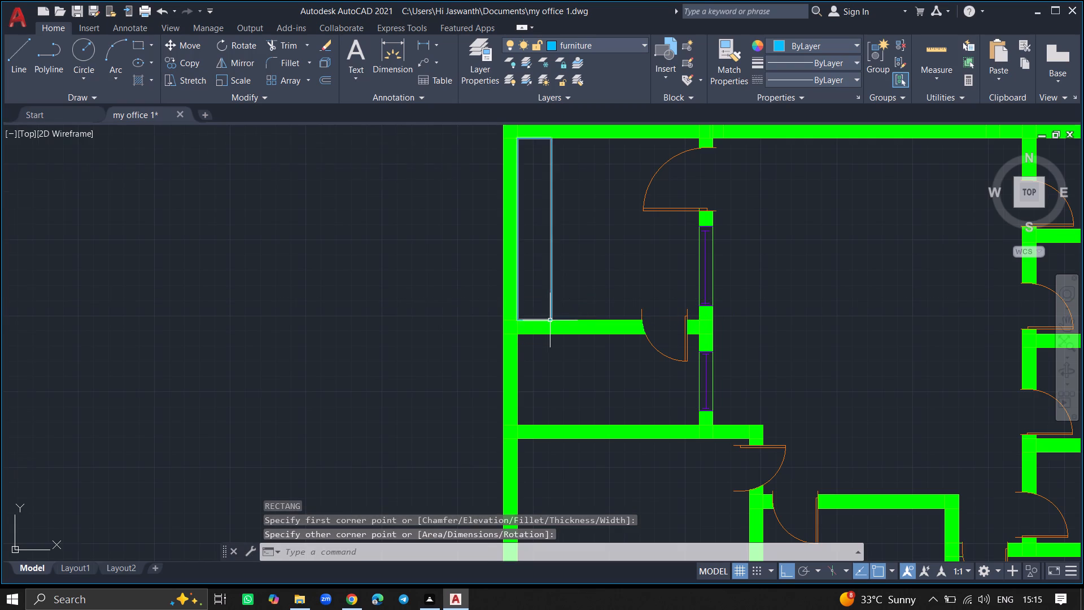
Draw a rectangle about 3'-2" by 1'-3" from the room's southwest inner corner, crossing the south end of the strip.
ctrl+scroll(550, 320, up, 4)
text(rec)
key(Return)
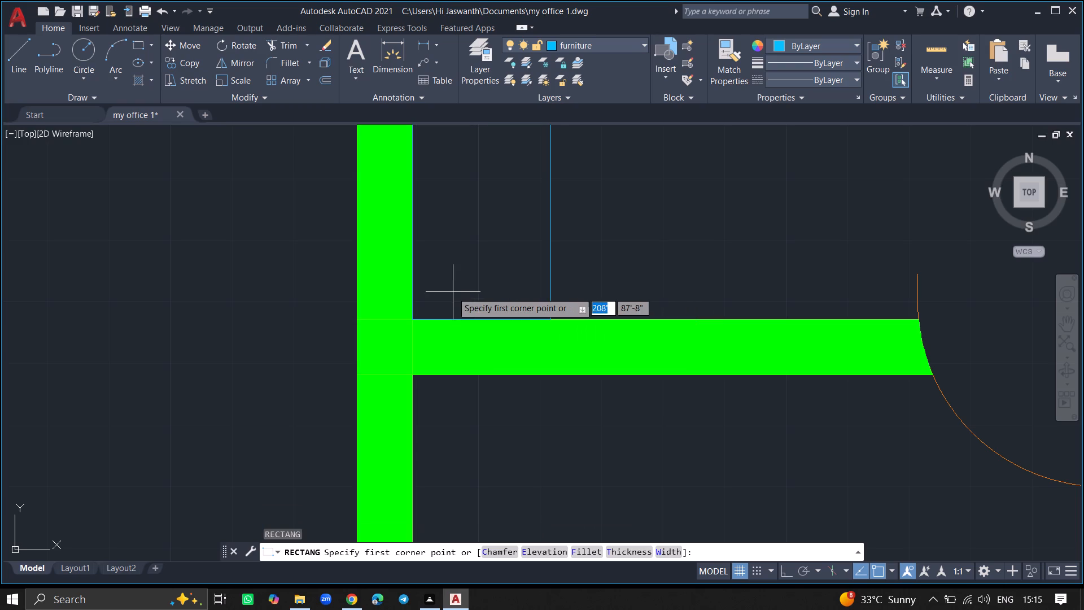
click(411, 314)
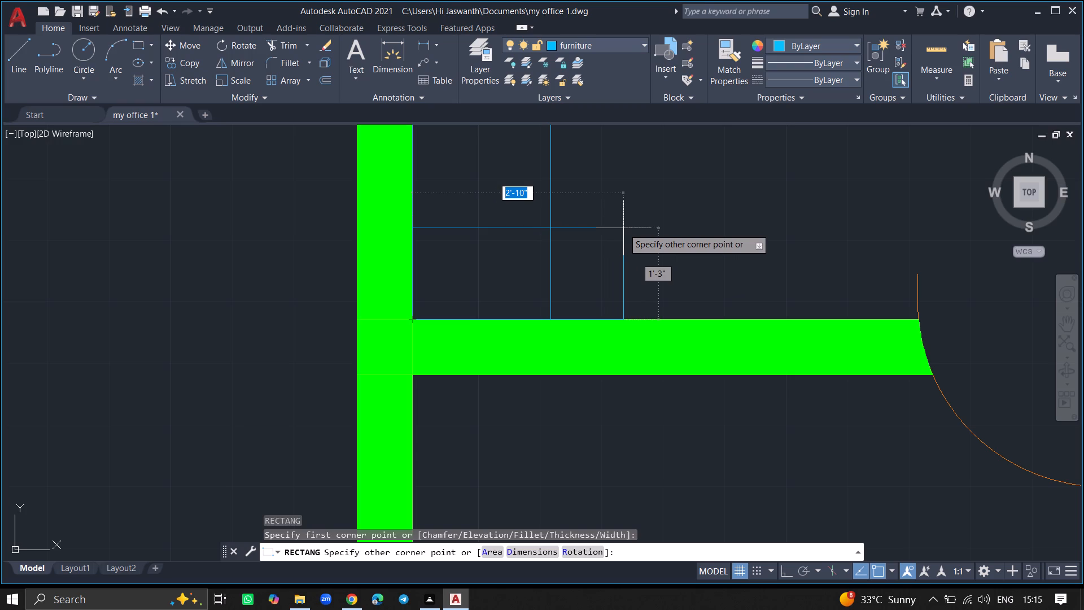
click(657, 227)
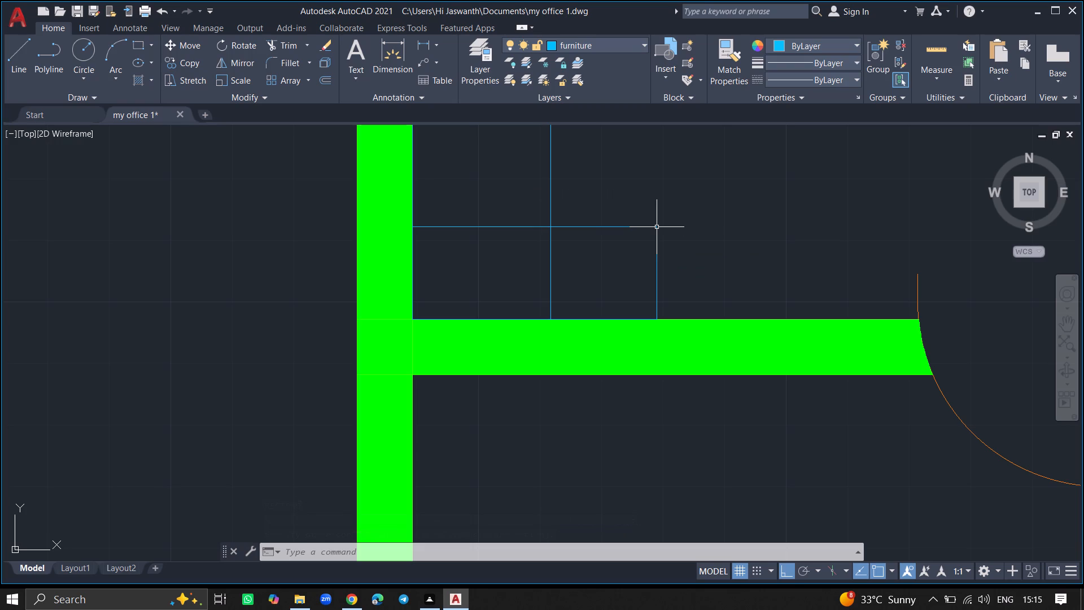
Draw a rectangle about 2'-2" wide and 4'-5" high, starting from the southeast corner of the small rectangle on the south wall.
ctrl+scroll(678, 231, down, 2)
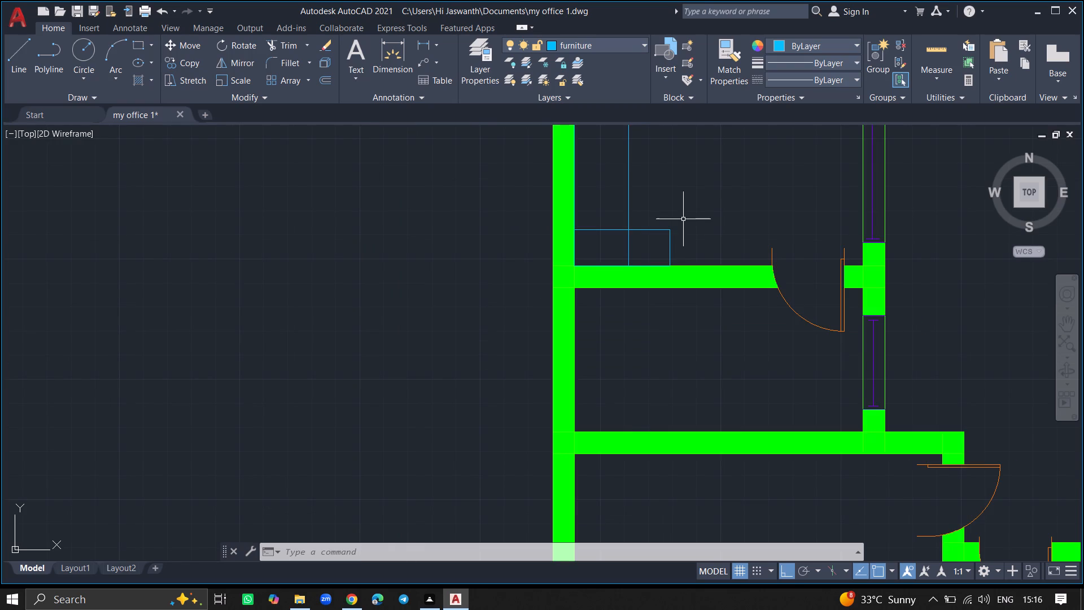
ctrl+scroll(684, 219, down, 2)
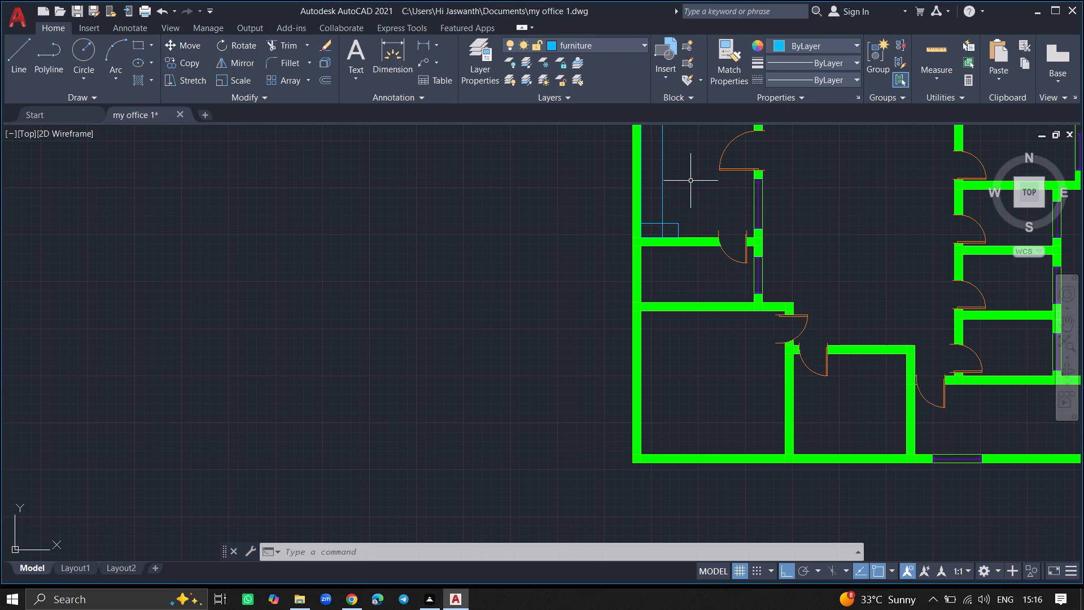
ctrl+scroll(690, 181, down, 2)
ctrl+scroll(690, 166, up, 3)
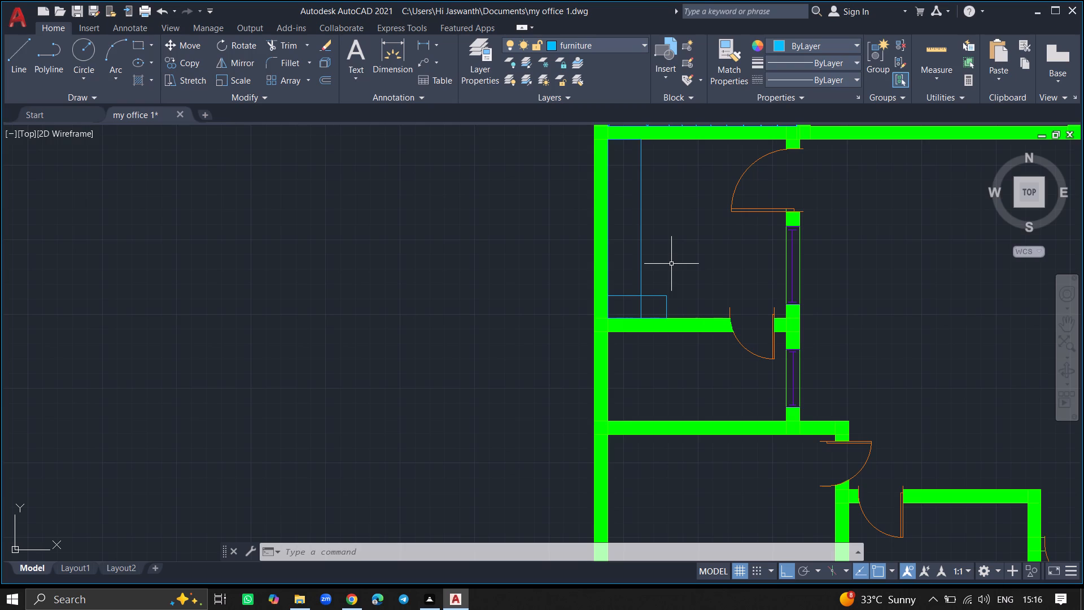
text(rec)
key(Return)
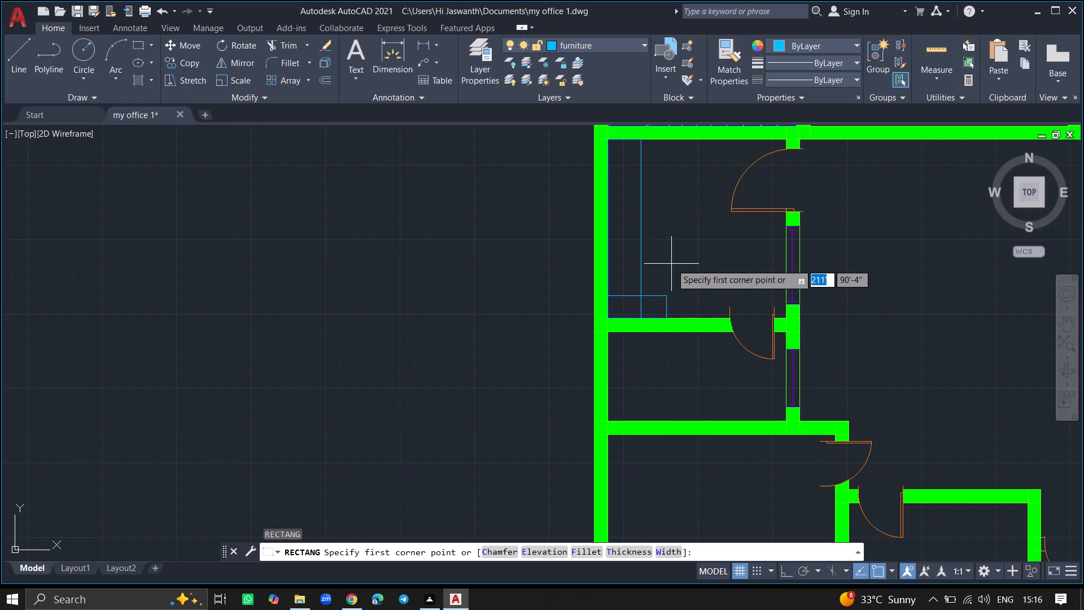
click(666, 317)
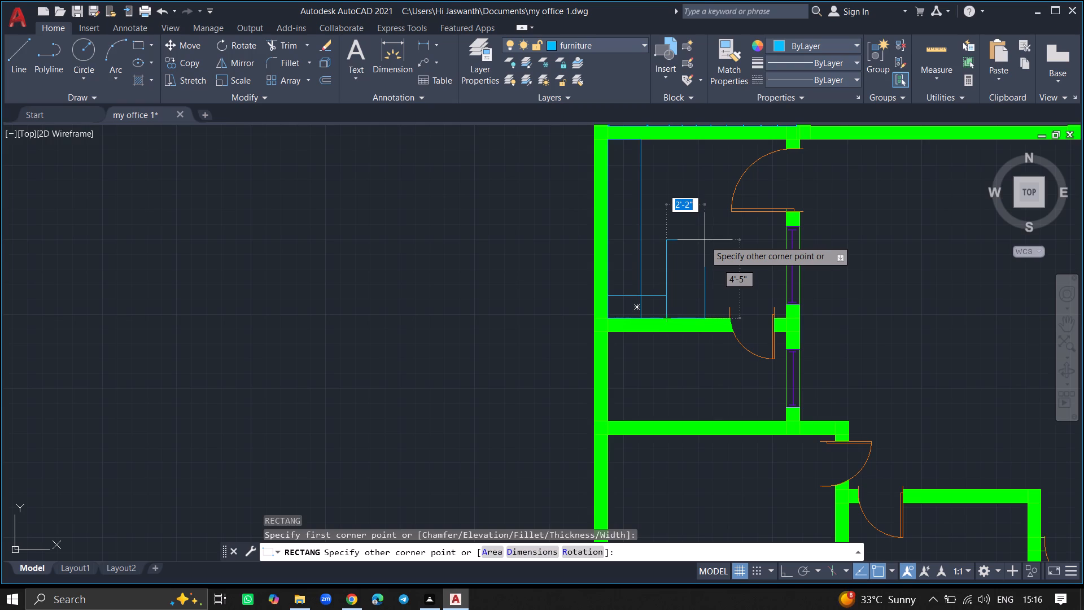
click(705, 240)
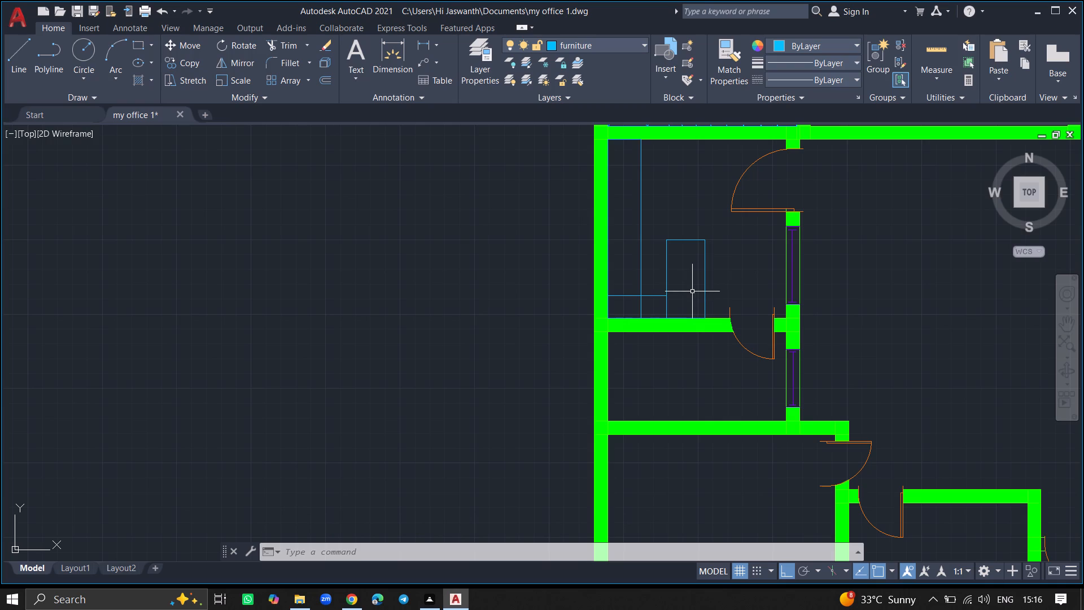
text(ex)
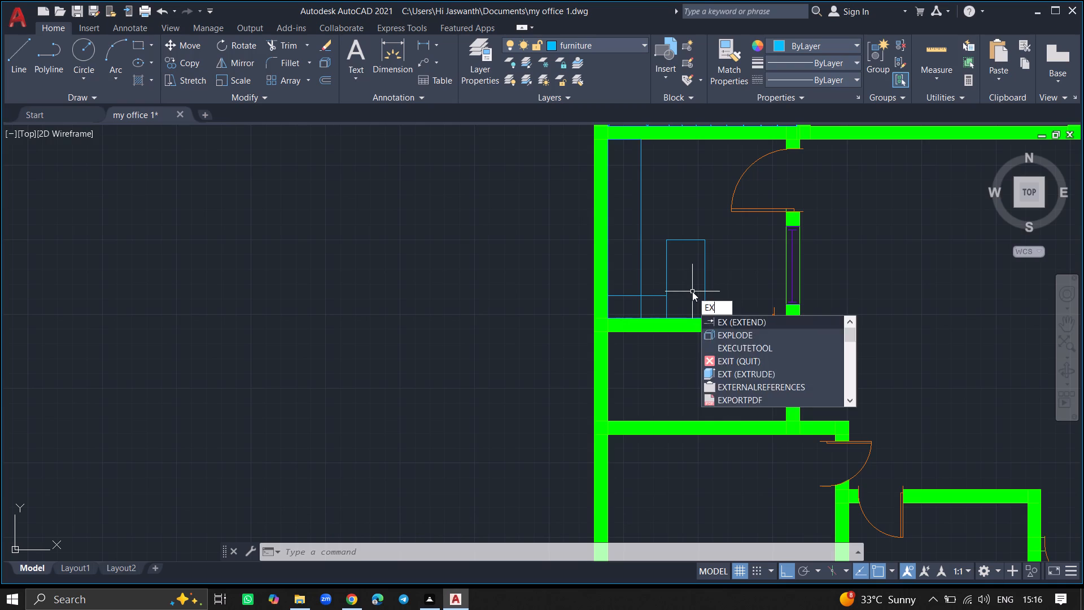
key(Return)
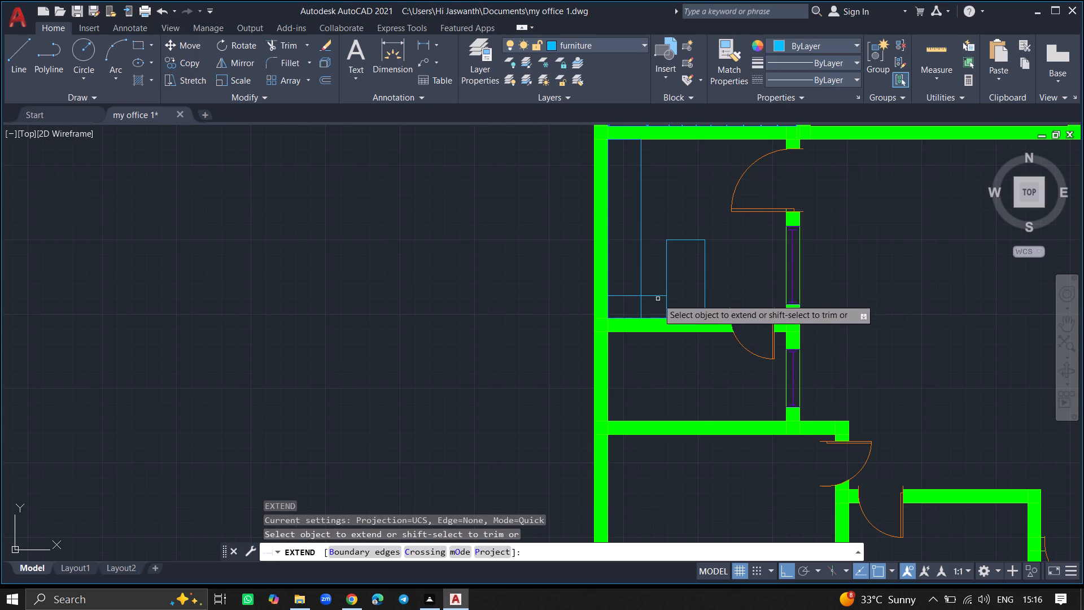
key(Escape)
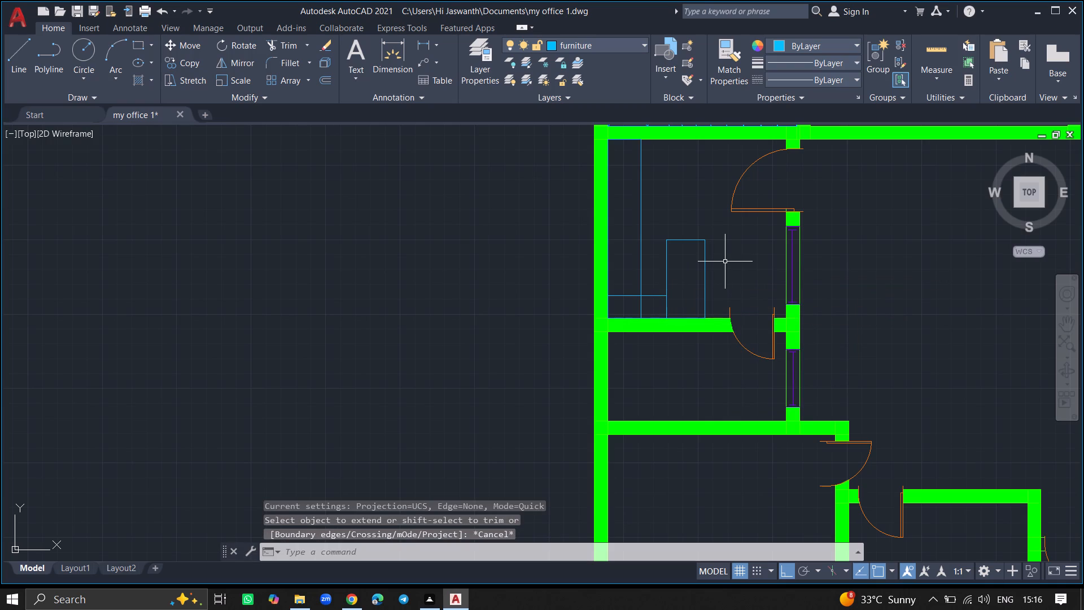
Delete the upright rectangle on the south wall and the small rectangle crossing the south end of the long strip.
click(705, 263)
key(Delete)
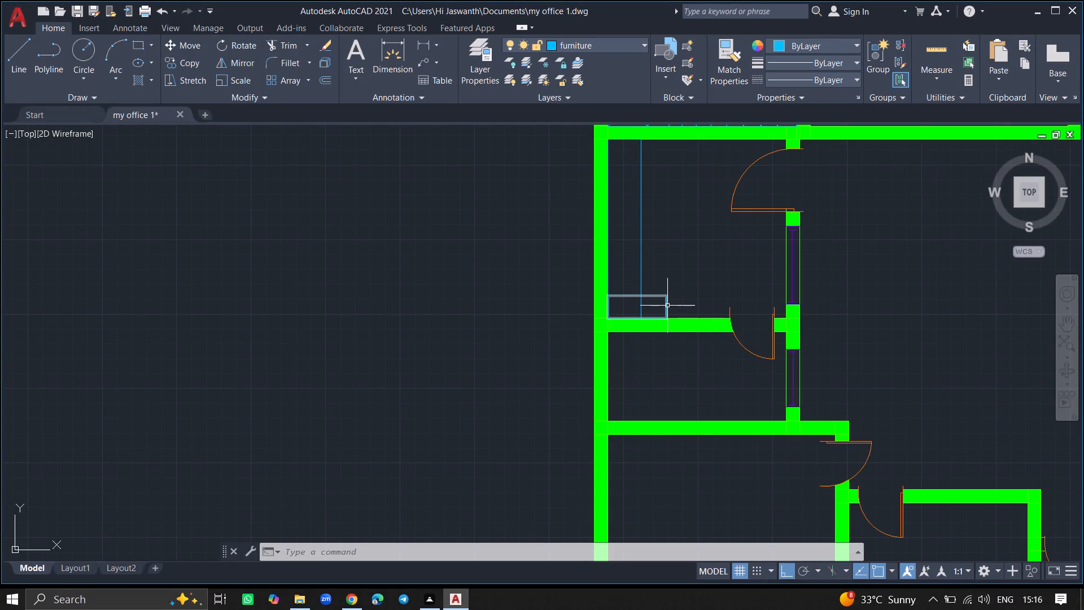
ctrl+scroll(667, 306, up, 5)
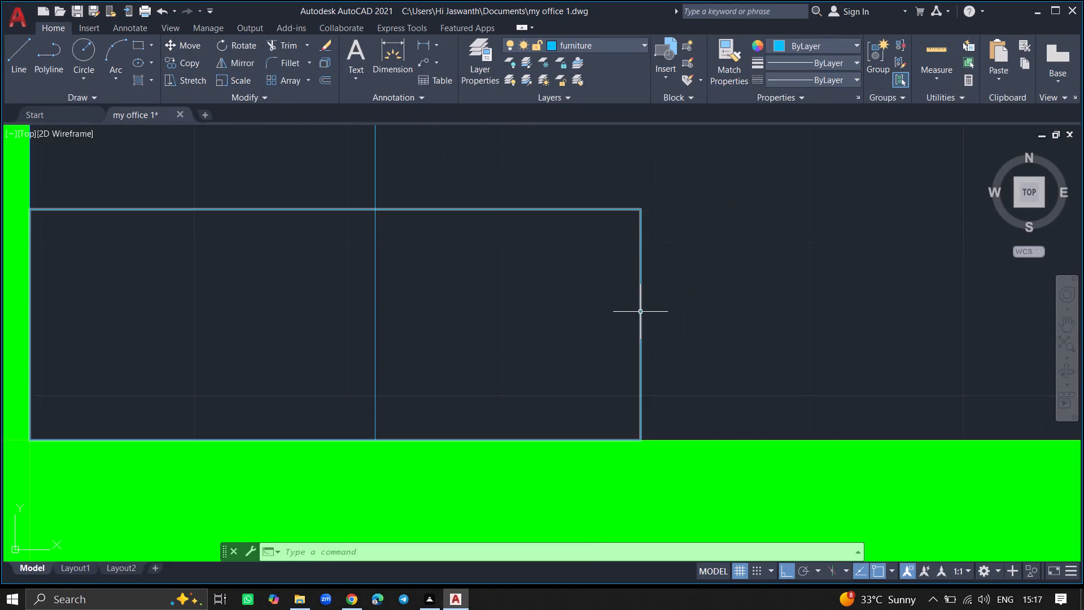
click(640, 312)
key(Delete)
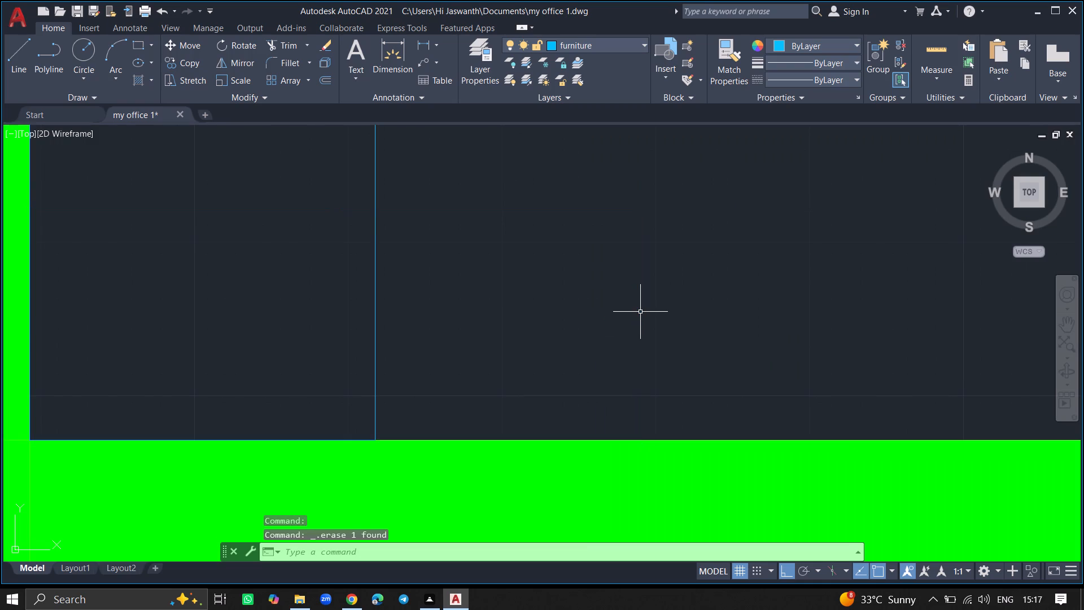
Draw a rectangle about 4'-2" by 1'-3" from the room's southwest inner corner, crossing the south end of the strip.
text(rec)
key(Return)
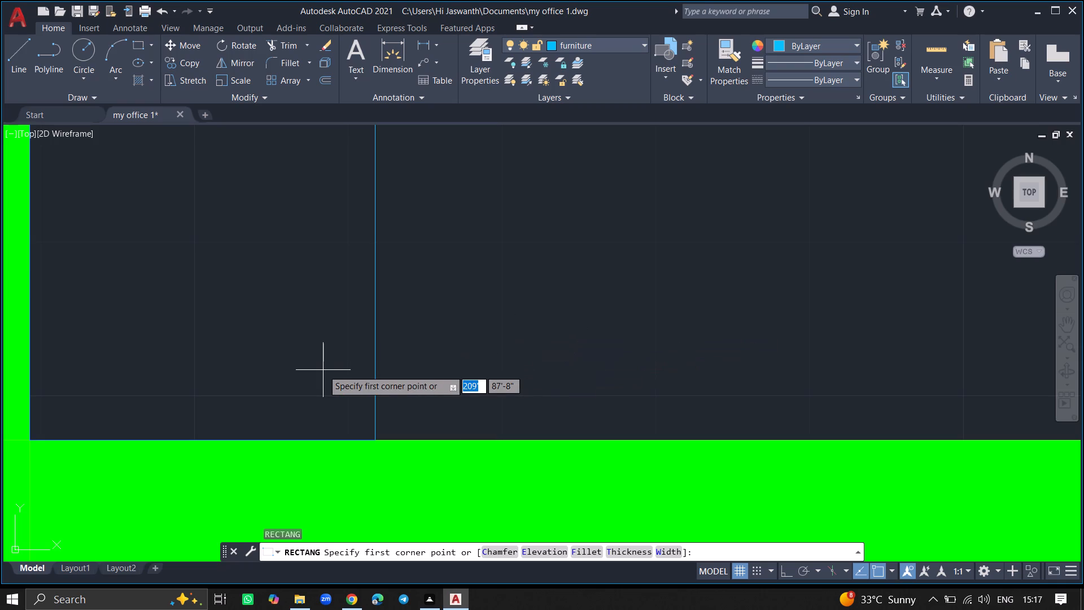
ctrl+scroll(323, 370, down, 1)
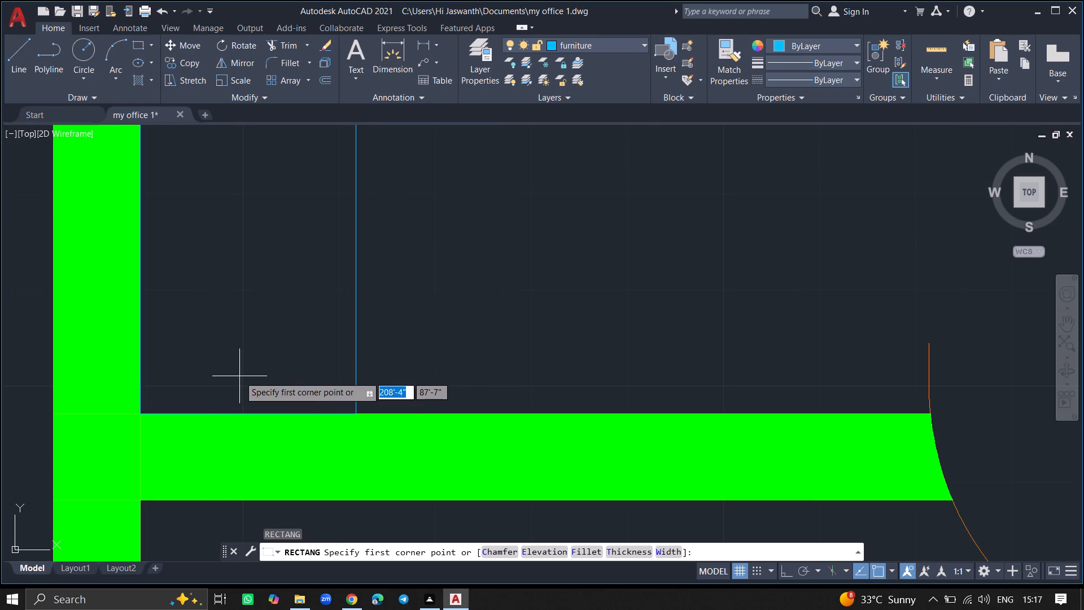
click(138, 411)
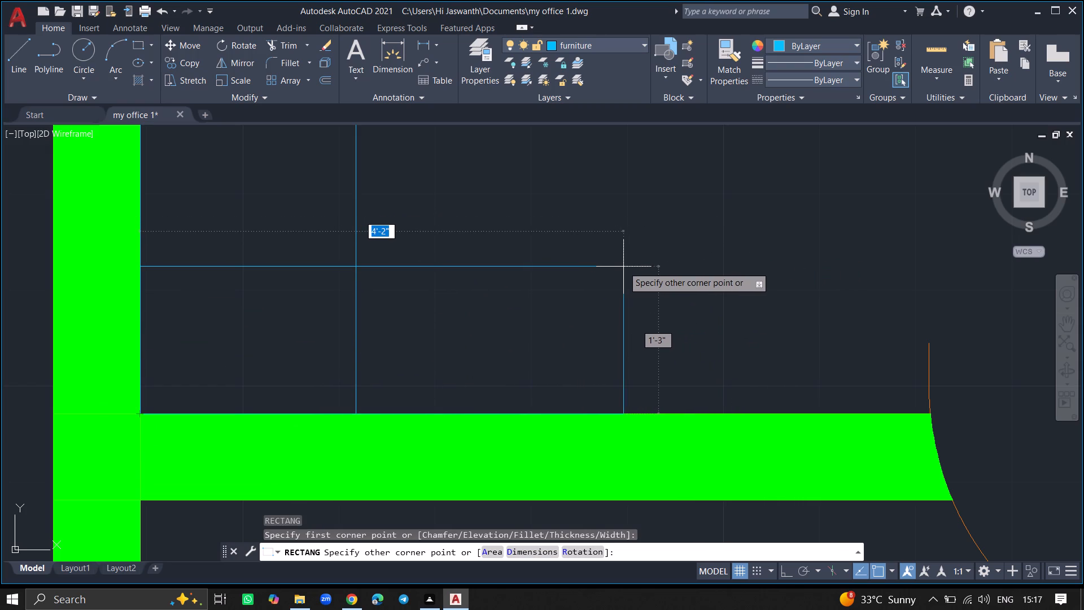
click(623, 267)
ctrl+scroll(680, 269, down, 1)
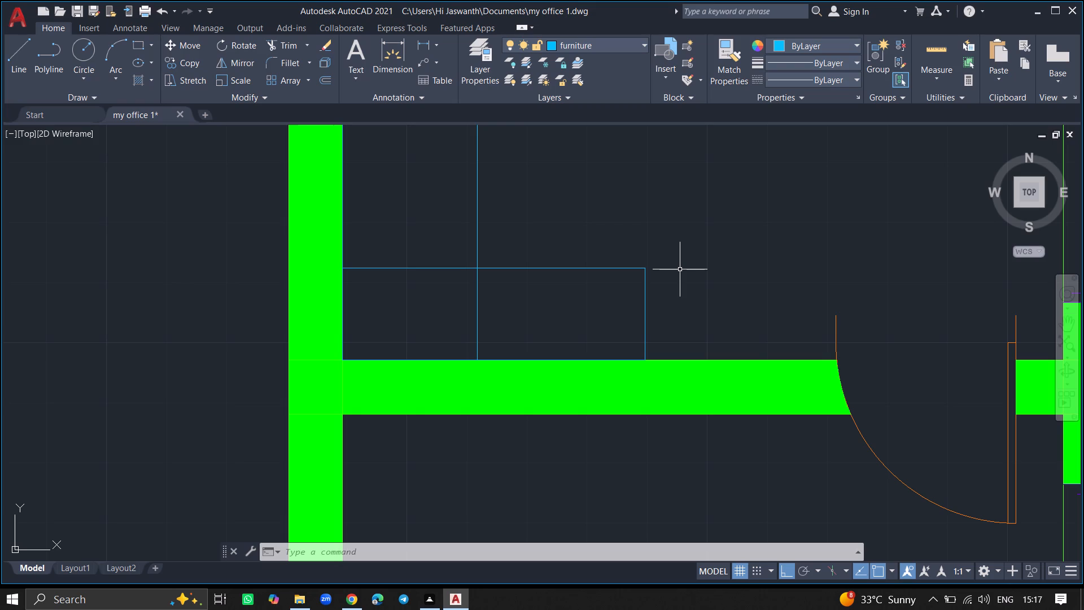
Draw an upright rectangle about 2'-9" wide and 6' high, starting from the southeast corner of the small rectangle on the south wall.
text(rec)
key(Return)
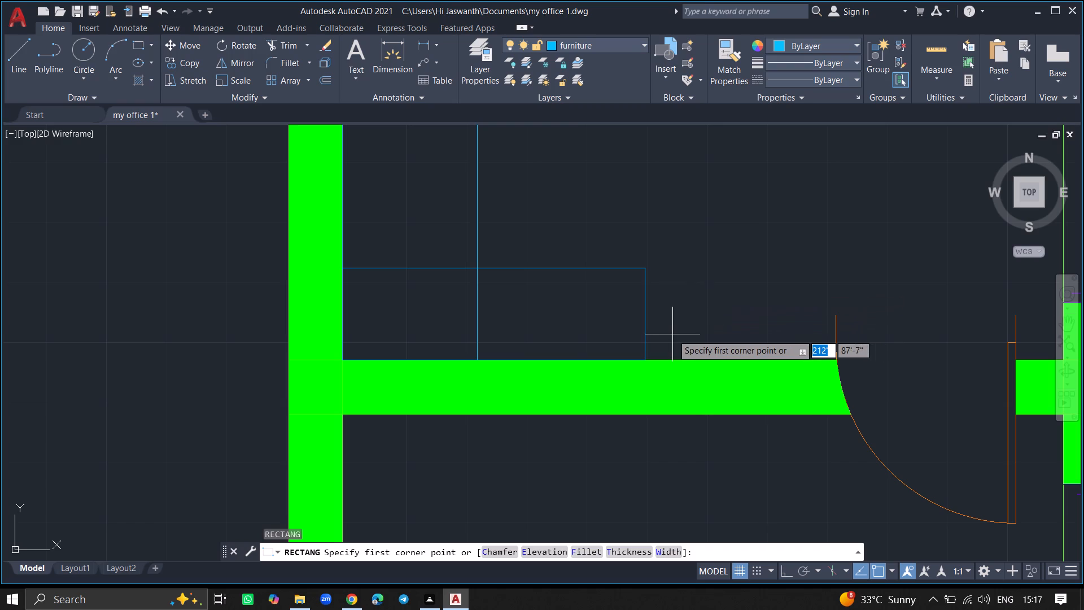
click(644, 359)
ctrl+scroll(721, 228, down, 1)
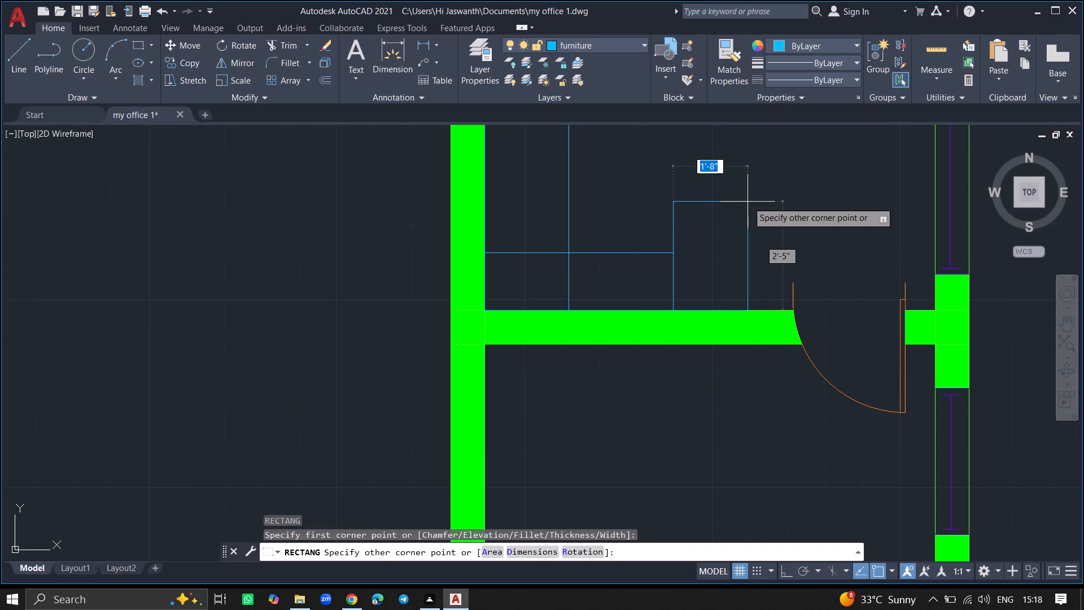
ctrl+scroll(748, 202, down, 1)
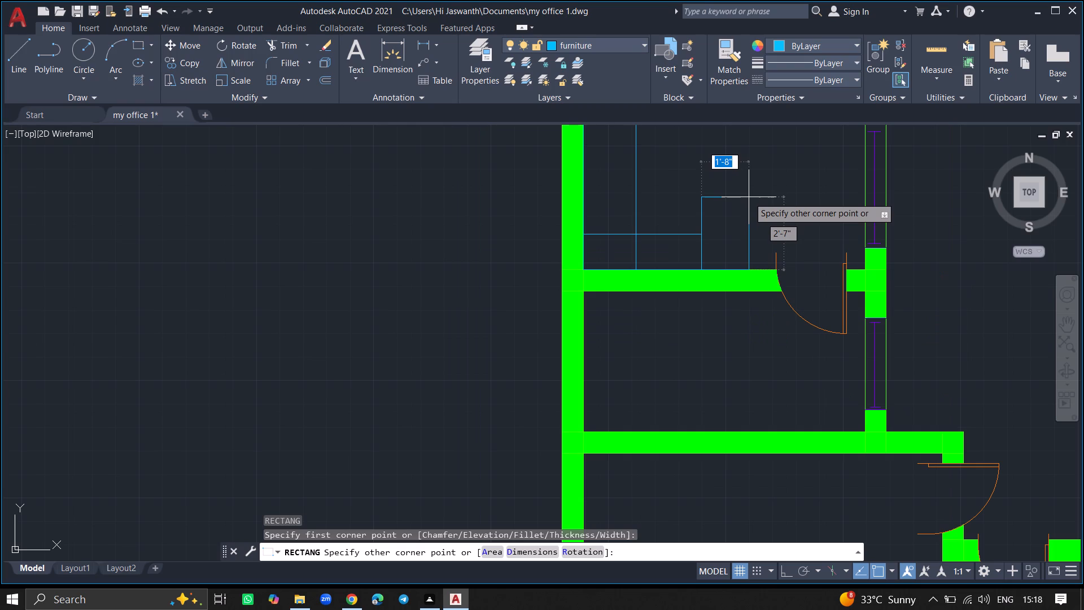
ctrl+scroll(749, 197, down, 3)
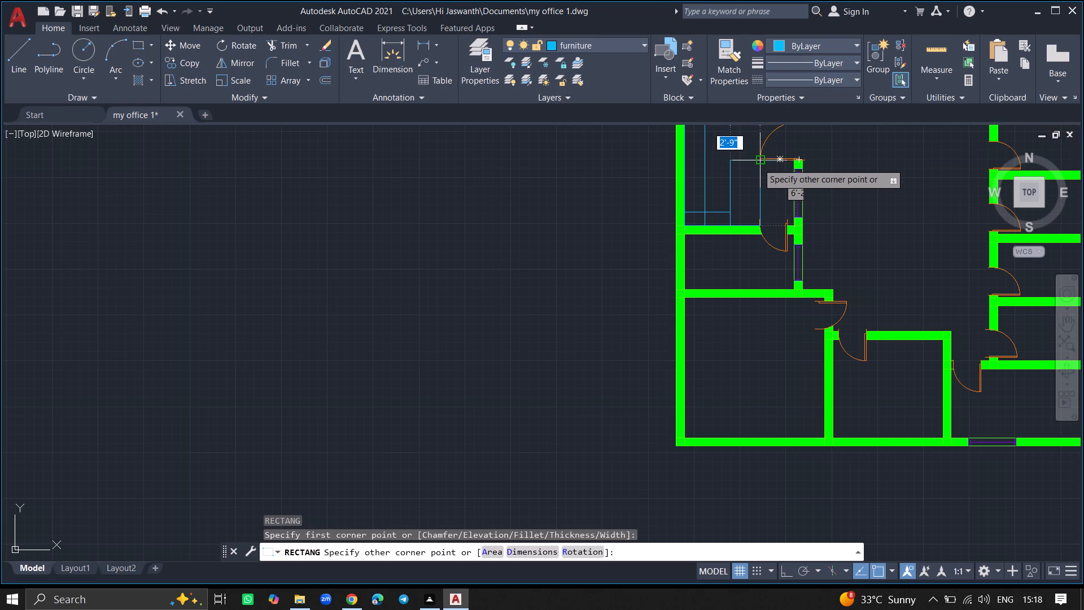
click(758, 167)
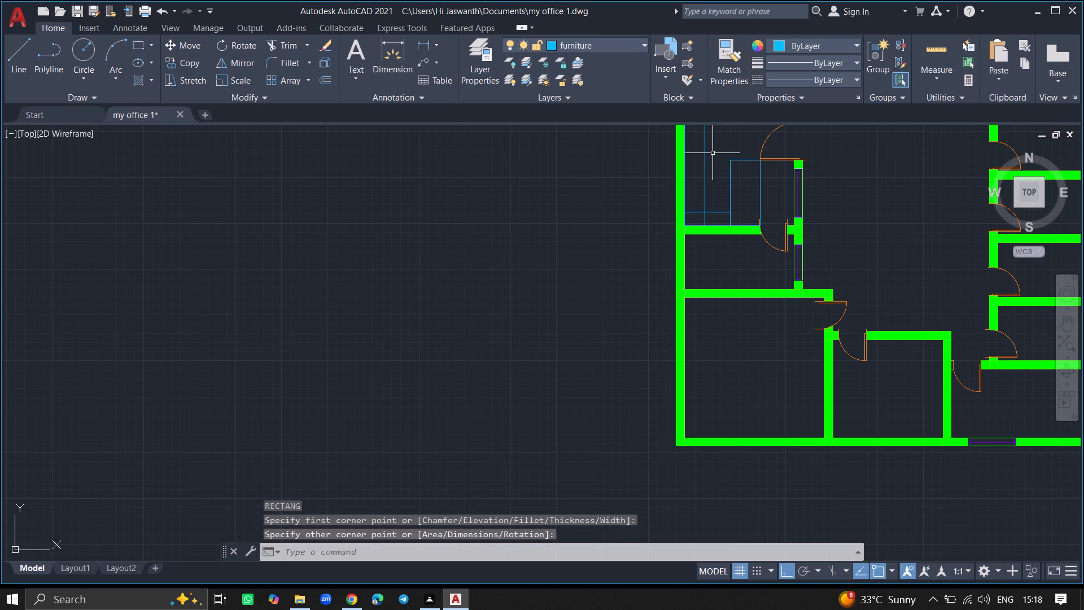
Copy the chair south of the counter room's desk to the space between the upright rectangle and the east window, with Ortho off.
ctrl+scroll(713, 169, down, 4)
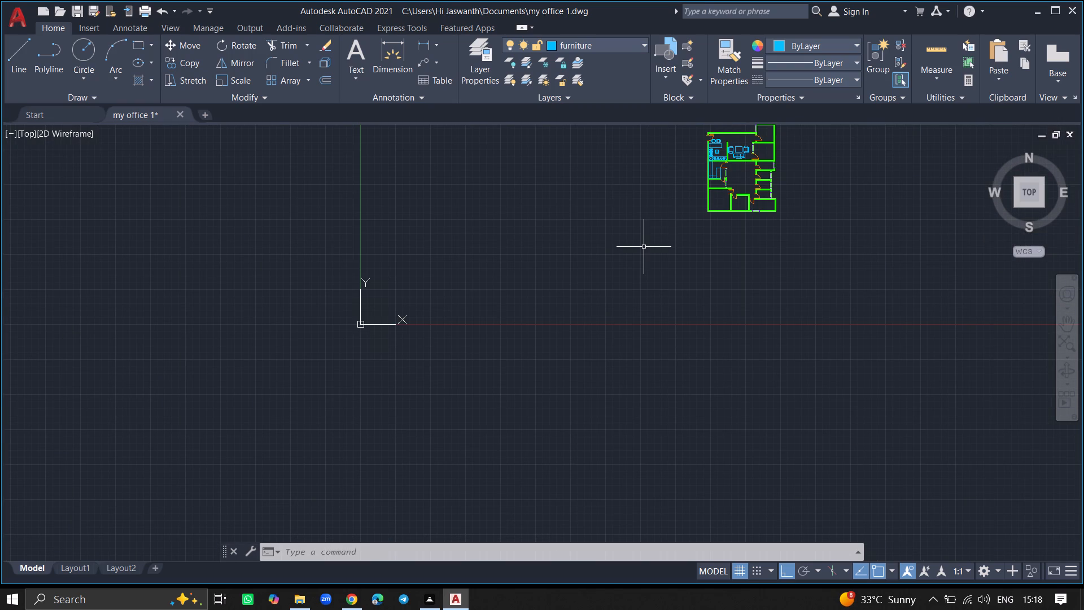
ctrl+scroll(644, 247, down, 2)
ctrl+scroll(676, 207, up, 3)
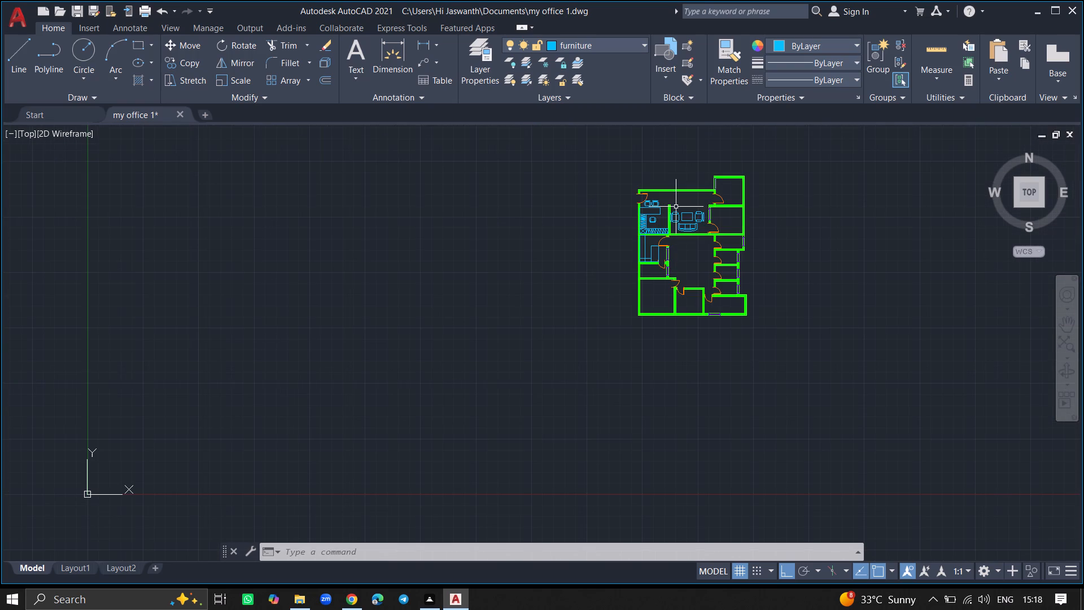
ctrl+scroll(671, 220, up, 4)
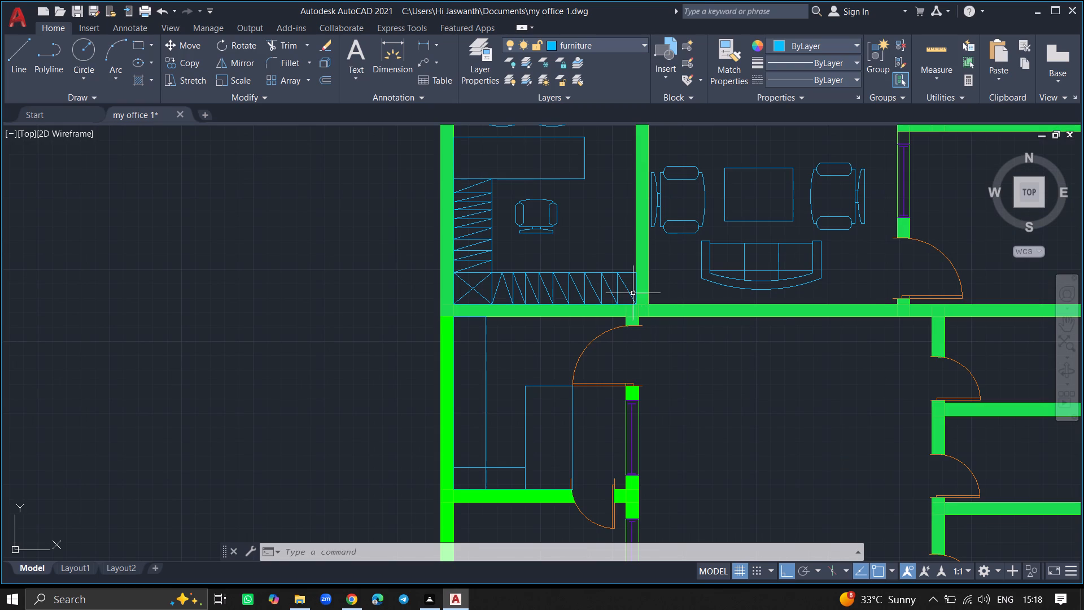
click(548, 227)
text(copy)
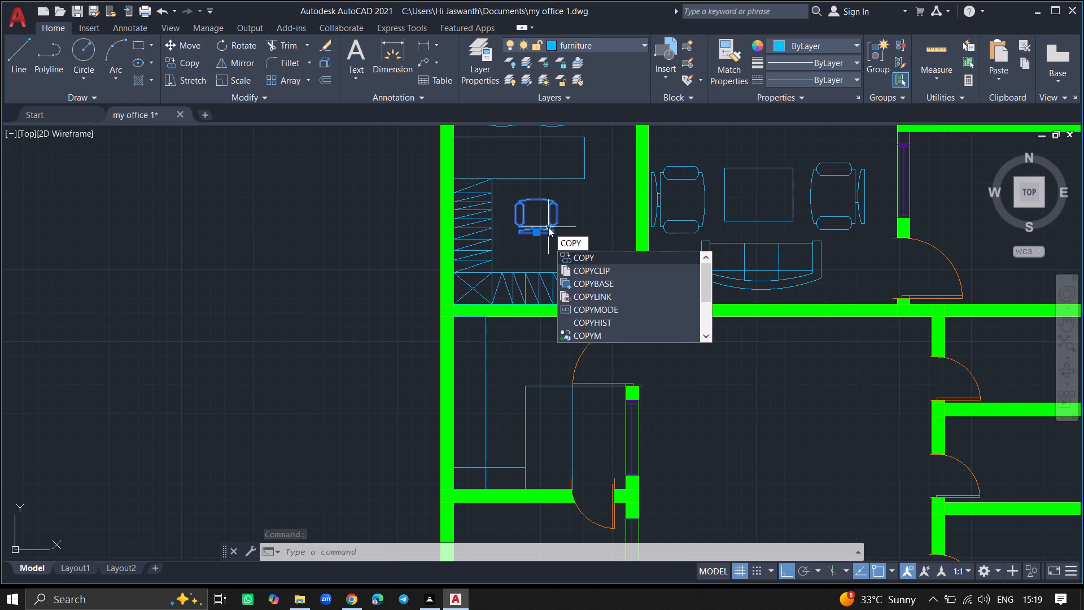
key(Return)
click(548, 227)
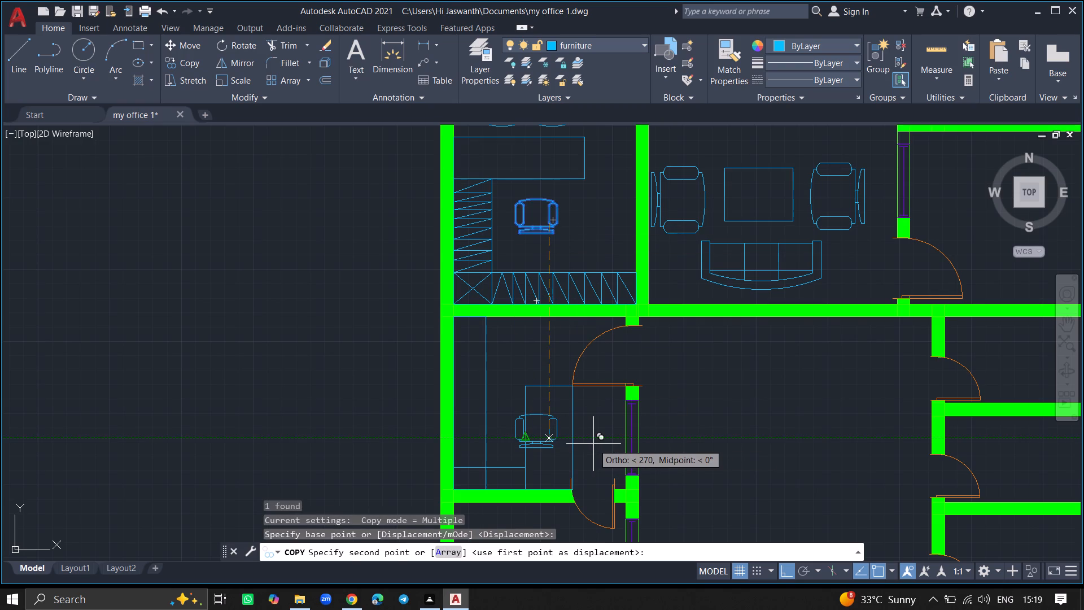
key(F8)
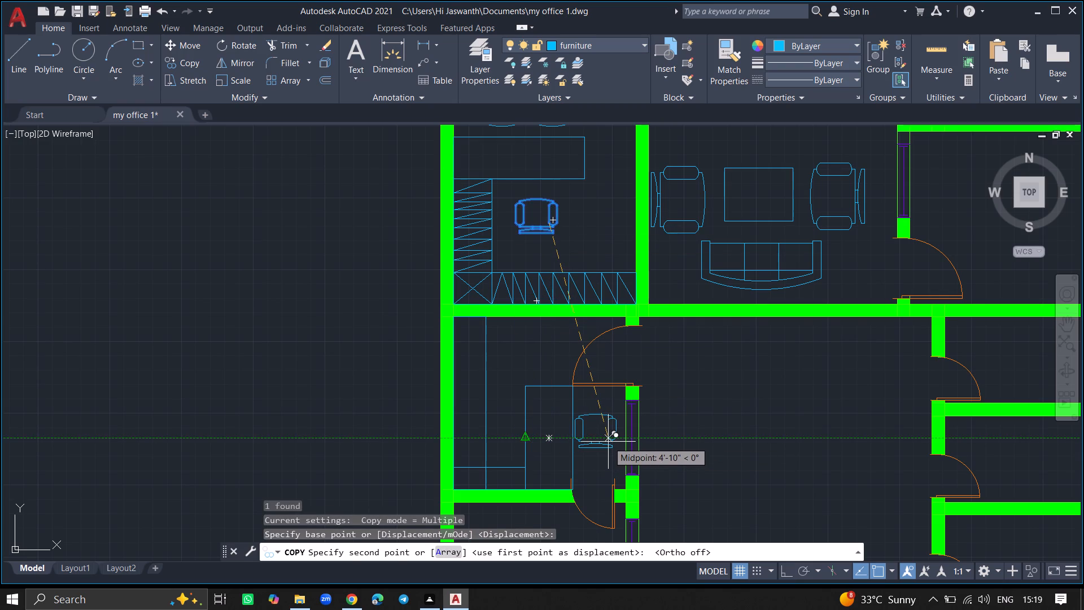
click(608, 442)
key(Return)
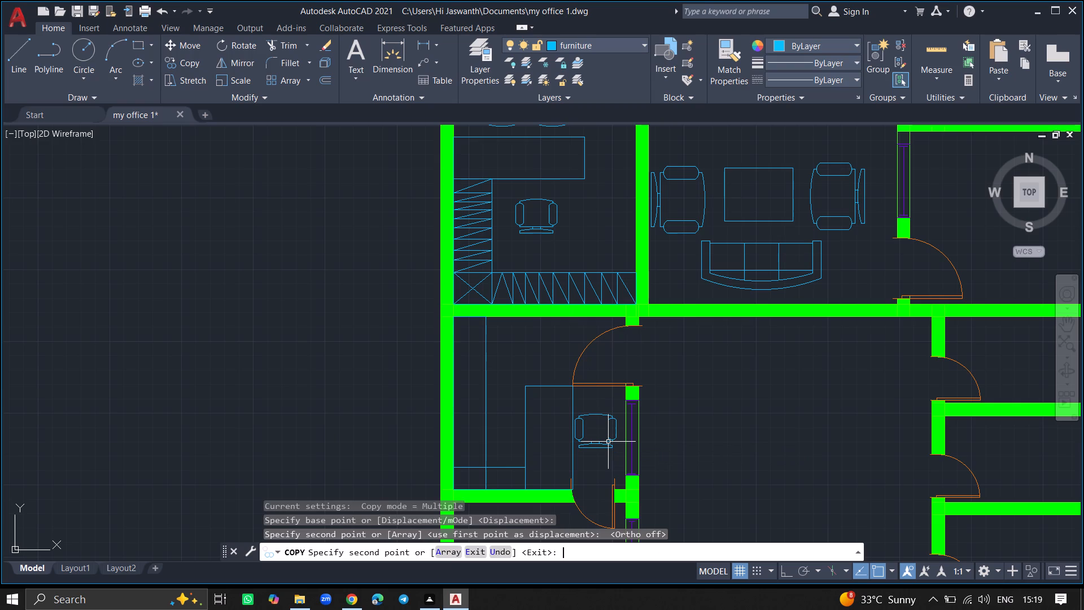
Rotate the copied chair 90° counterclockwise about the midpoint of its backrest, so it faces west toward the upright rectangle.
ctrl+scroll(598, 486, up, 2)
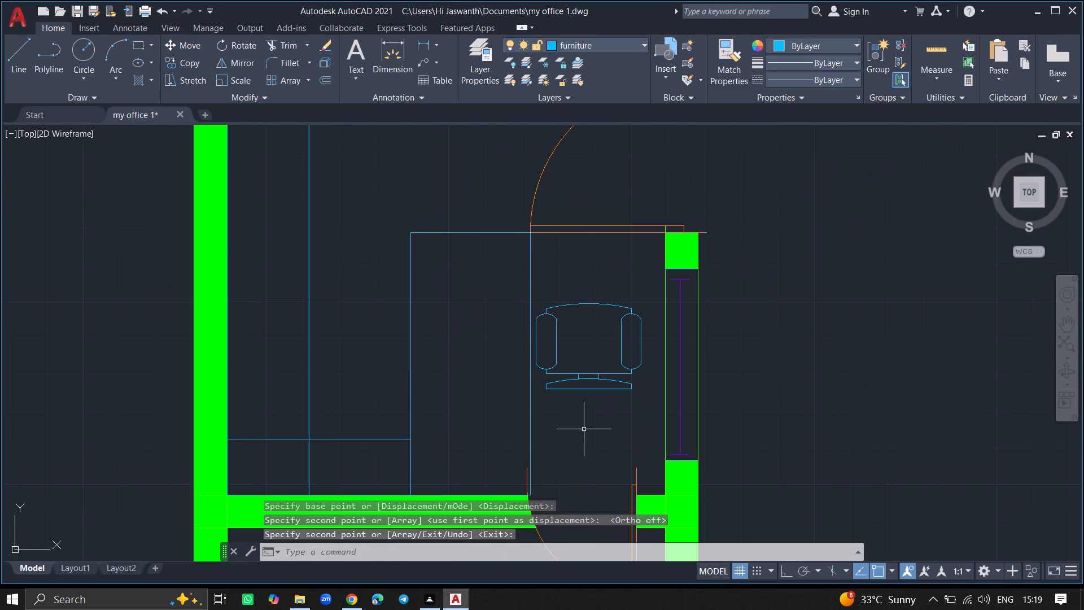
click(584, 389)
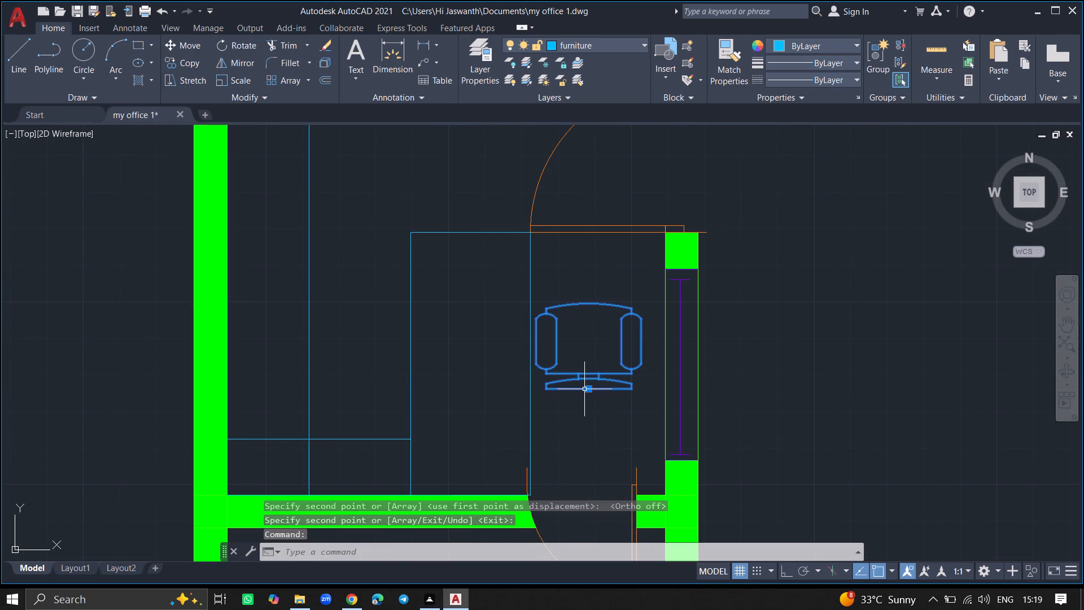
text(ro)
key(Return)
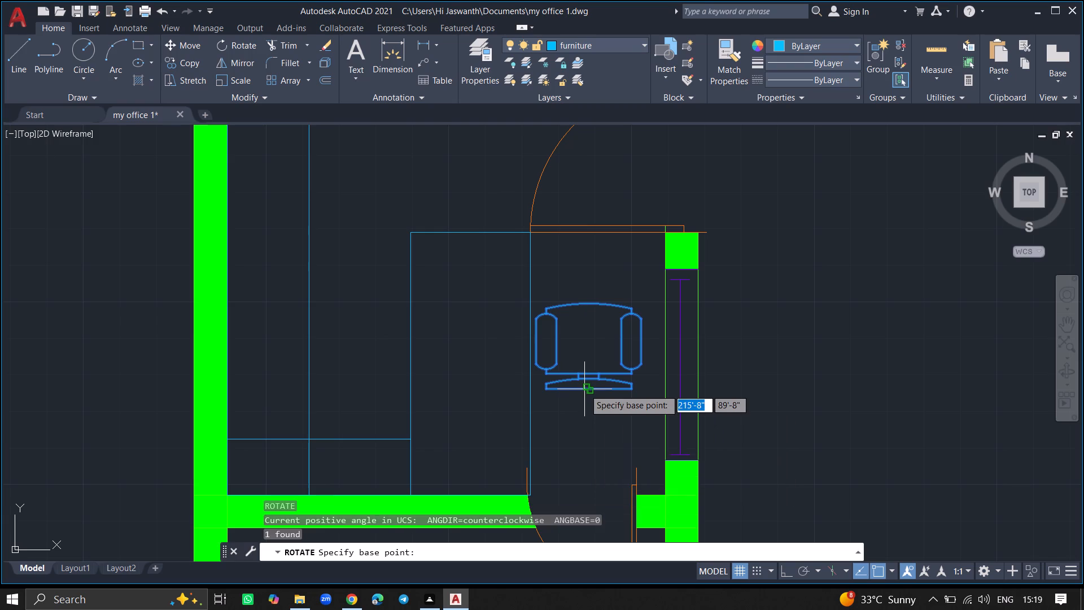
click(589, 389)
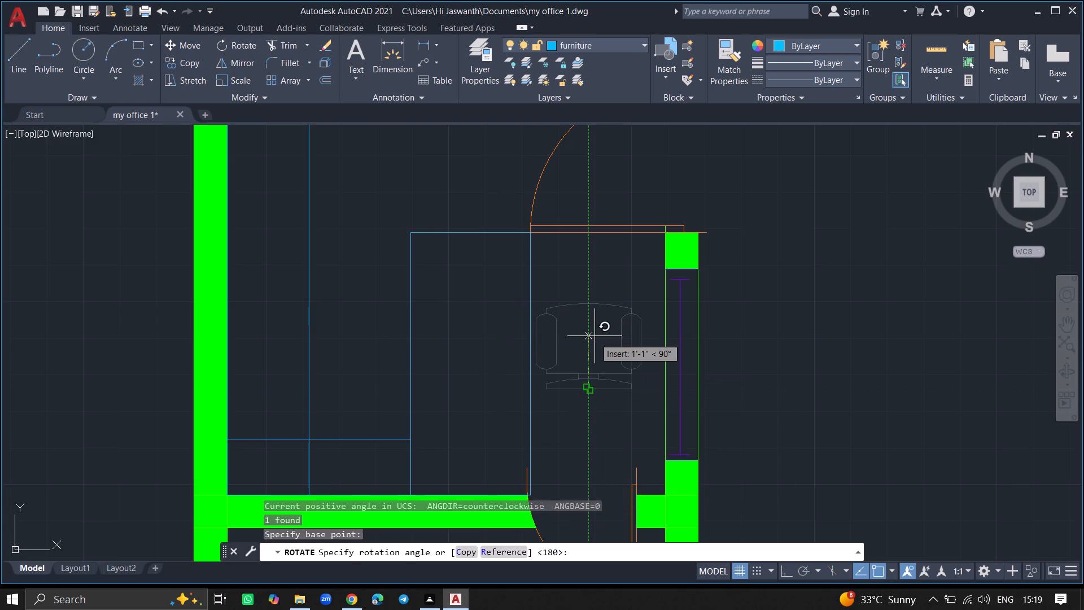
click(595, 328)
Move the rotated chair about 2' northeast, clear of the upright rectangle and beside its north end.
click(589, 362)
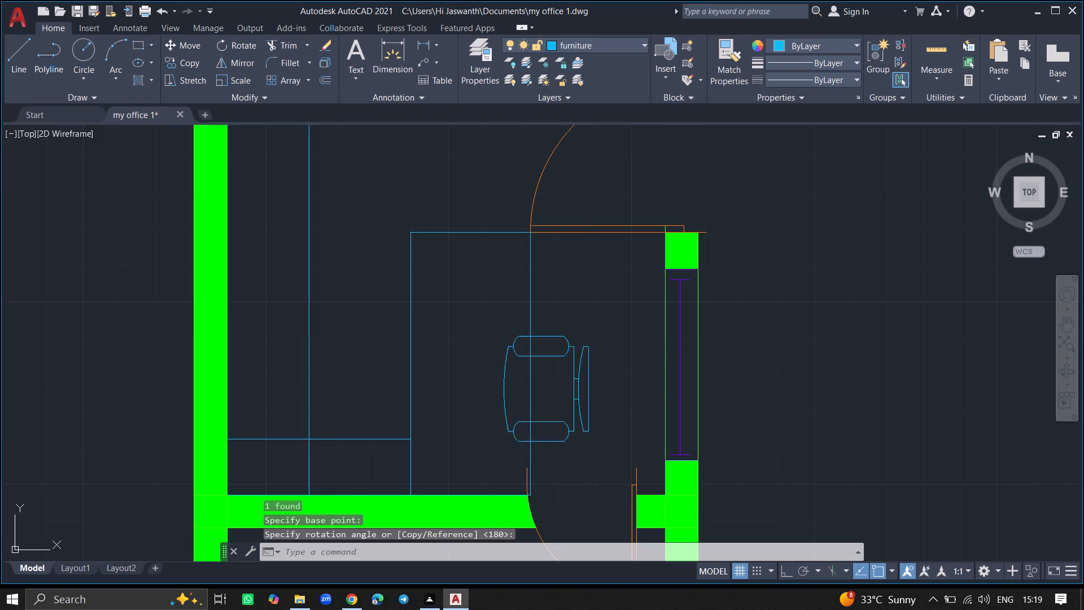
text(move)
key(Return)
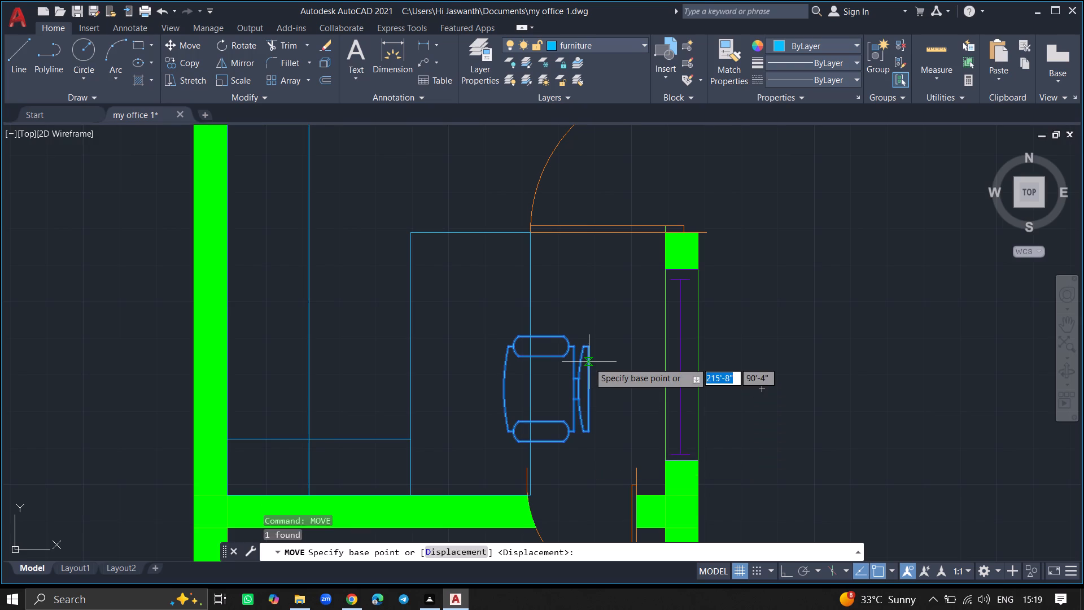
click(589, 362)
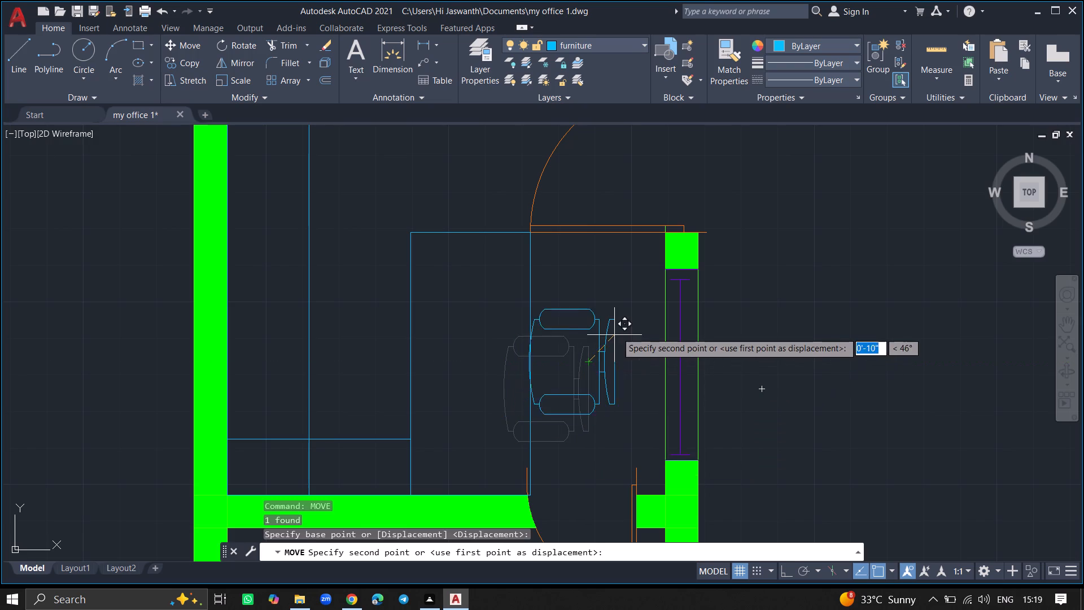
click(634, 272)
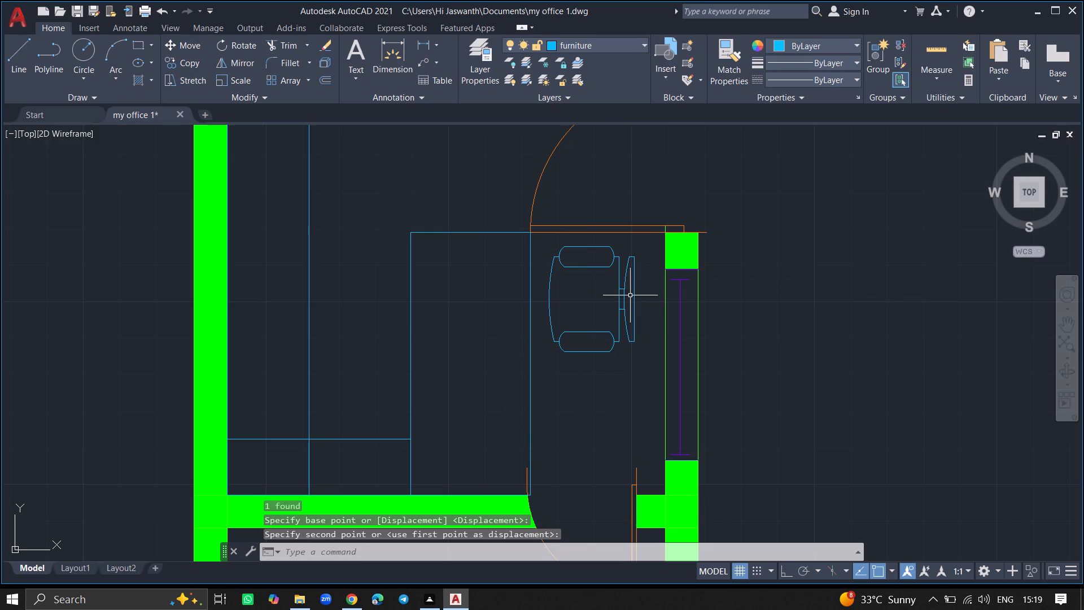
Copy the west-facing chair about 2'-8" south, placing a second chair along the east side of the upright rectangle.
click(636, 298)
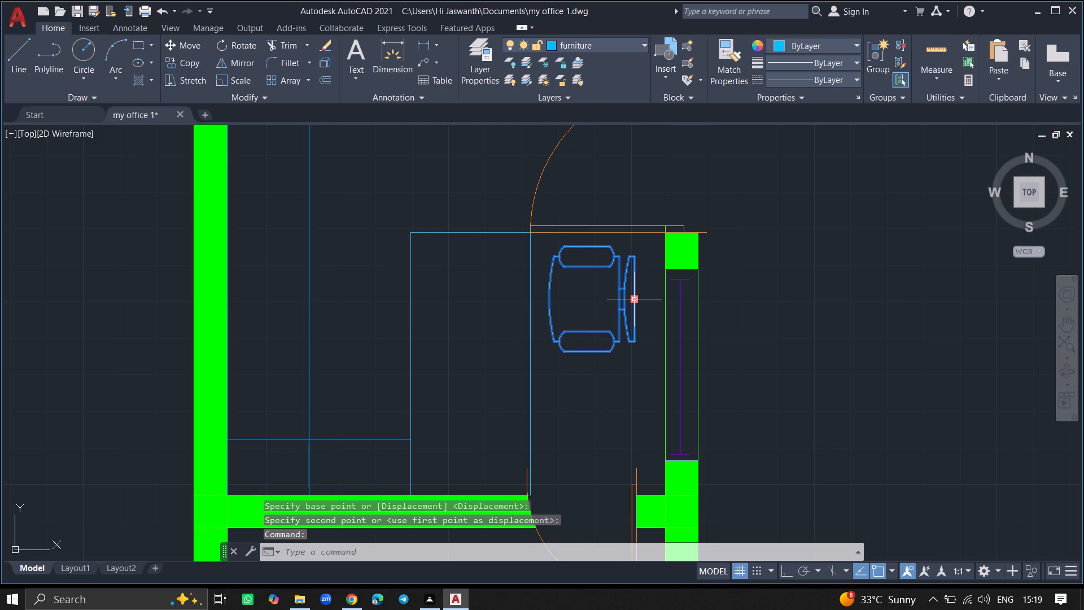
text(copy)
key(Return)
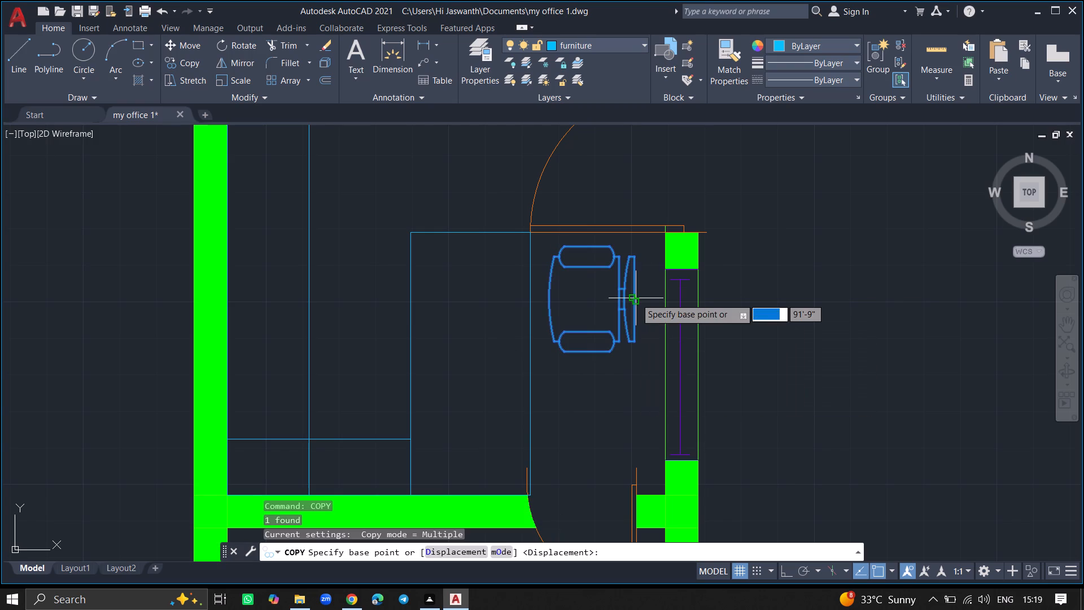
click(636, 298)
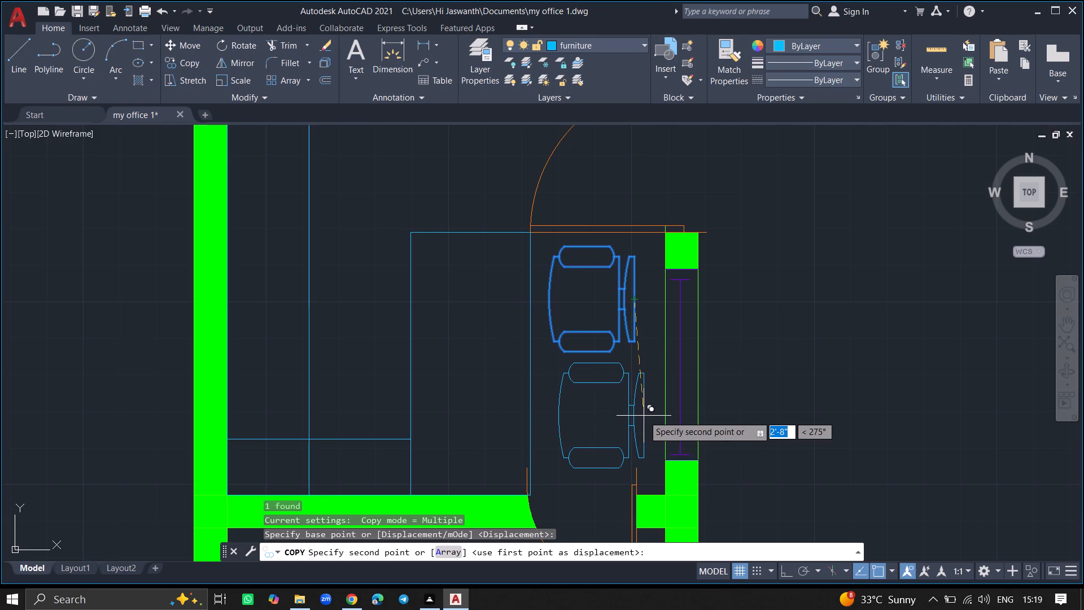
click(645, 415)
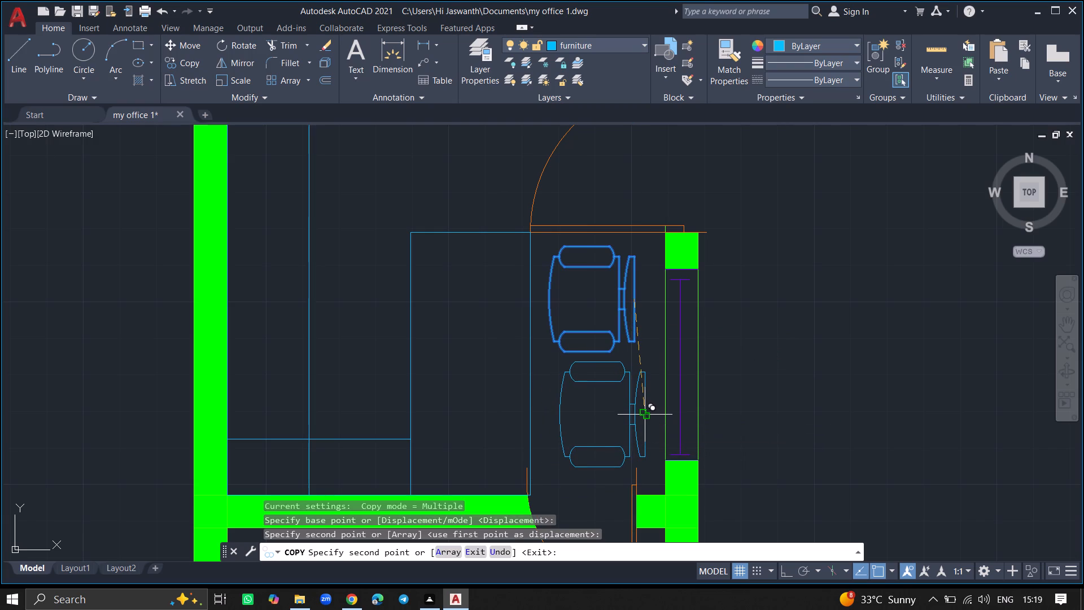
key(Return)
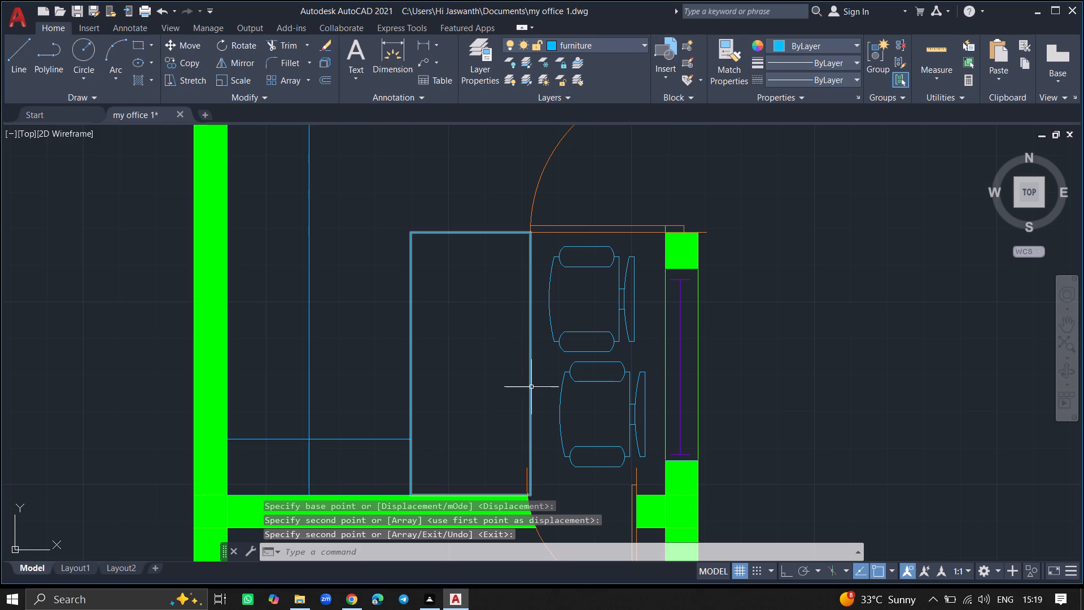
Delete the upright rectangle standing west of the two chairs.
click(531, 387)
key(Delete)
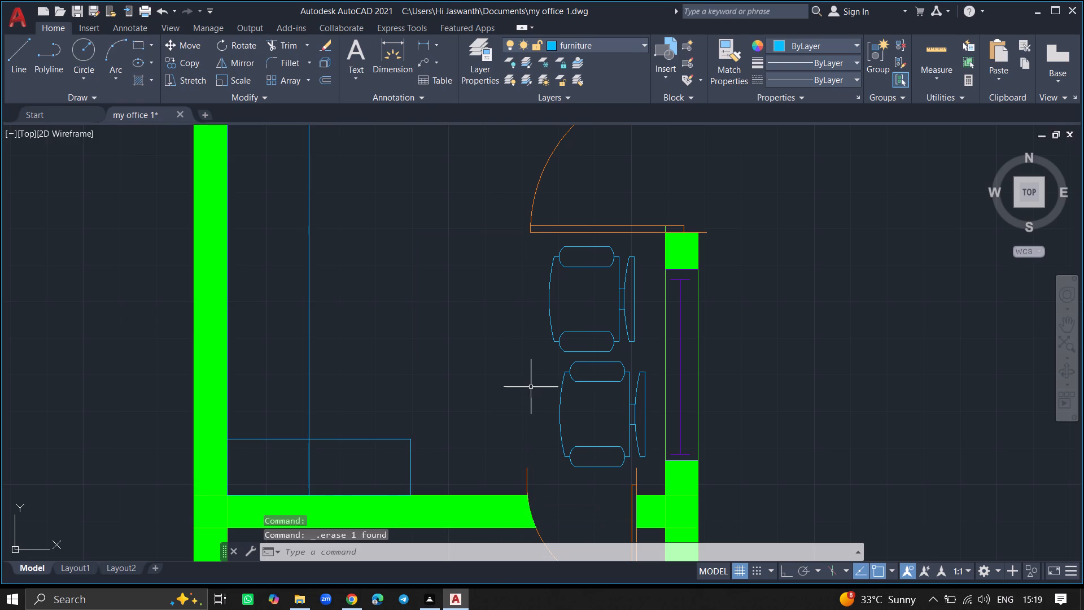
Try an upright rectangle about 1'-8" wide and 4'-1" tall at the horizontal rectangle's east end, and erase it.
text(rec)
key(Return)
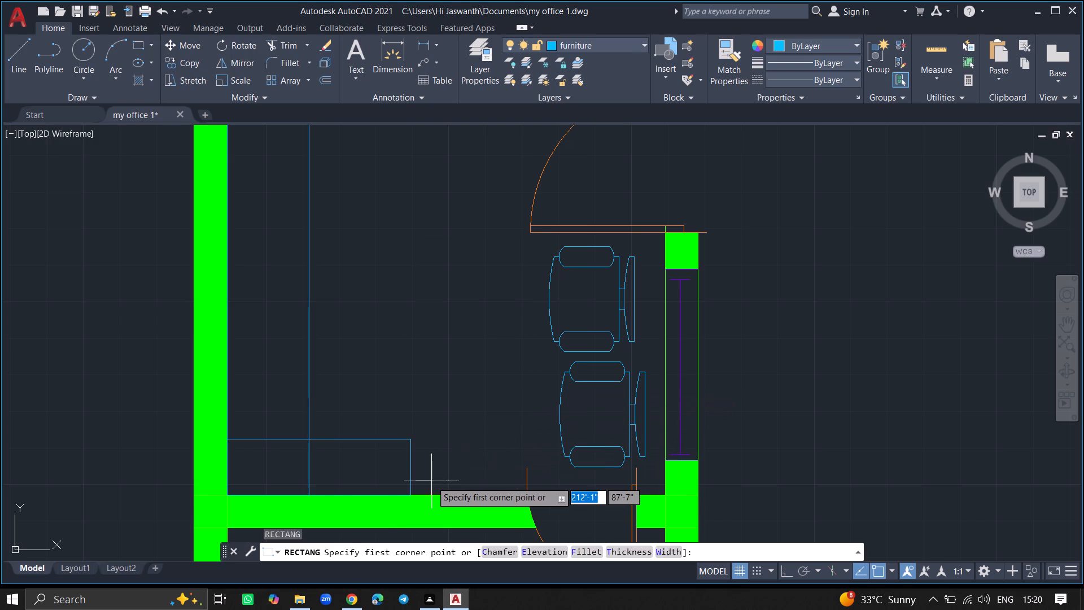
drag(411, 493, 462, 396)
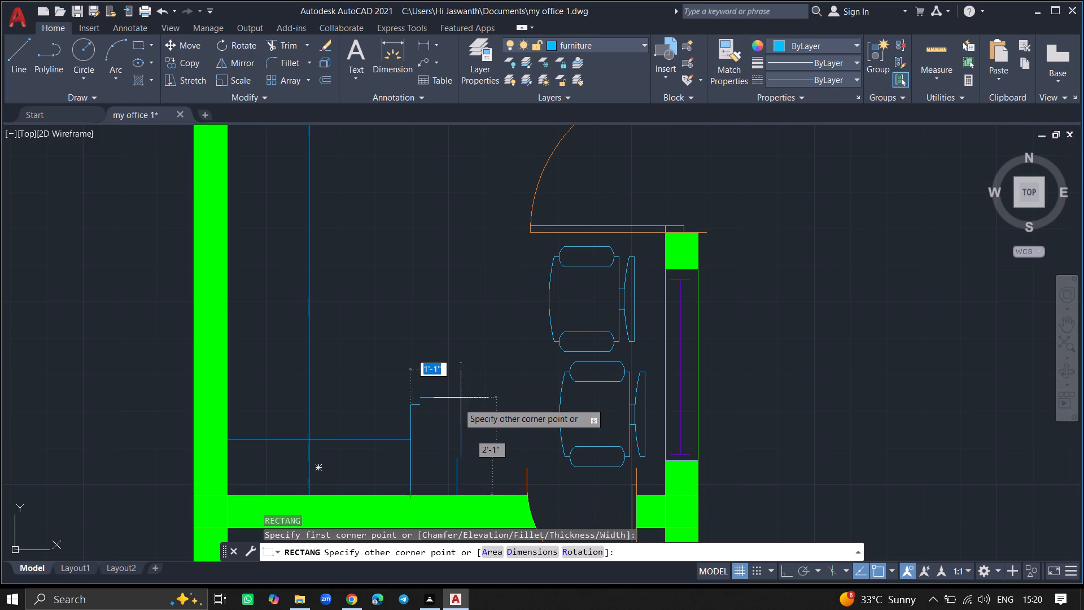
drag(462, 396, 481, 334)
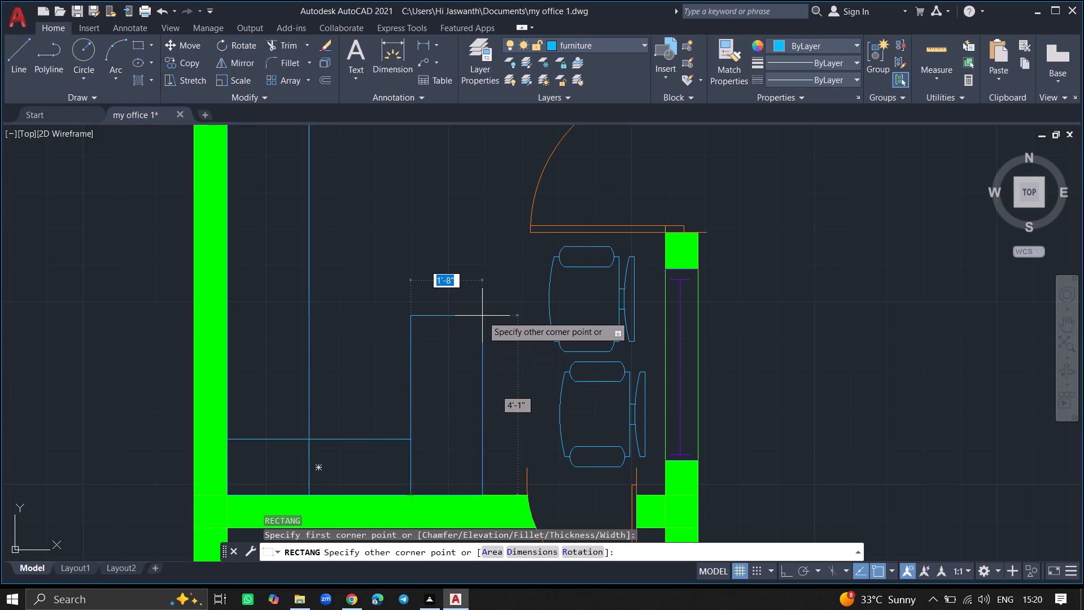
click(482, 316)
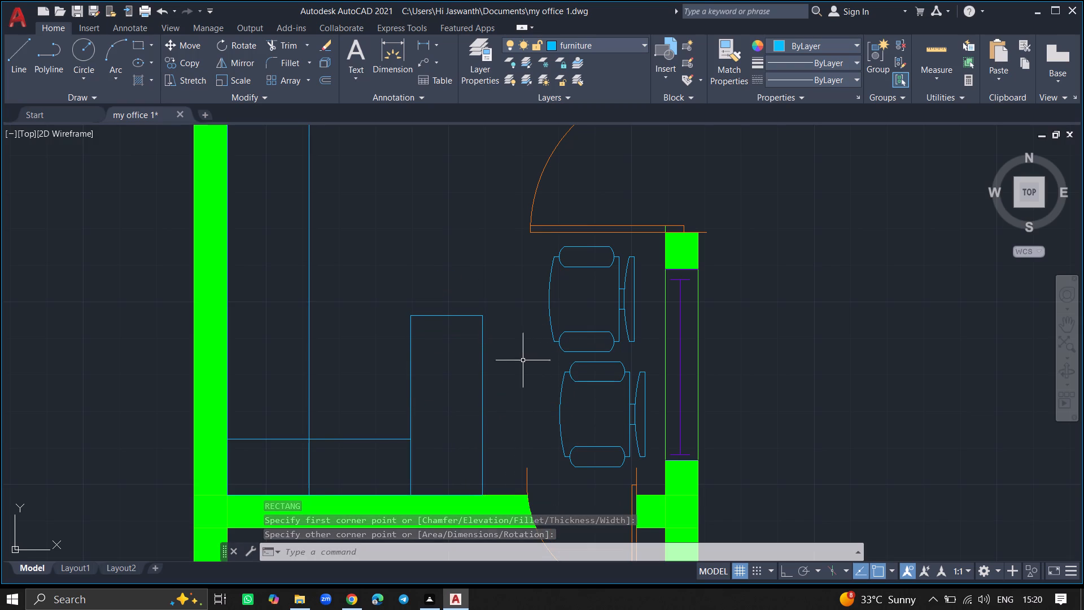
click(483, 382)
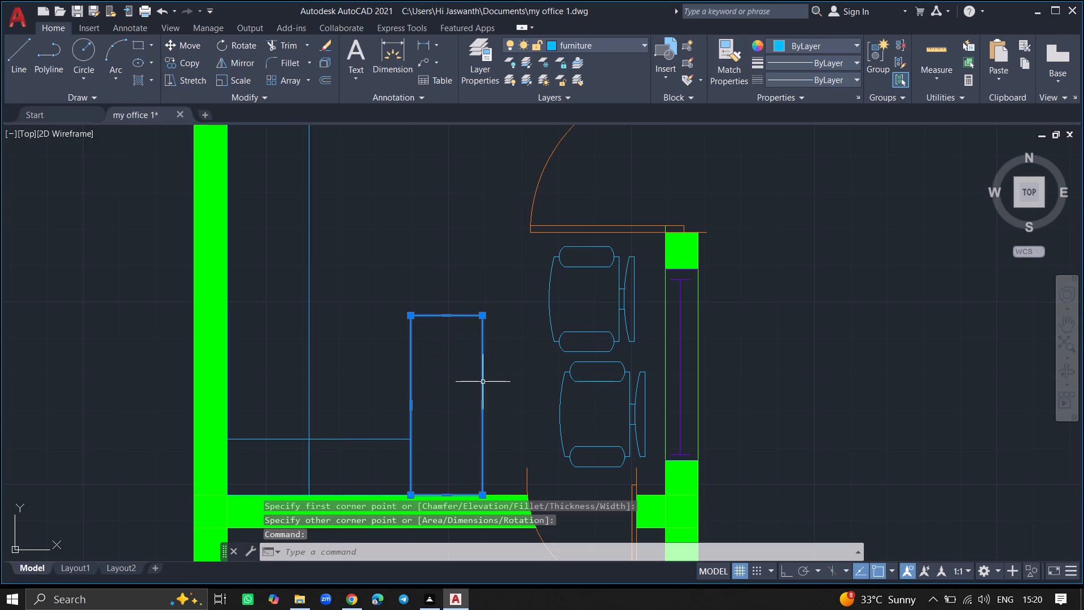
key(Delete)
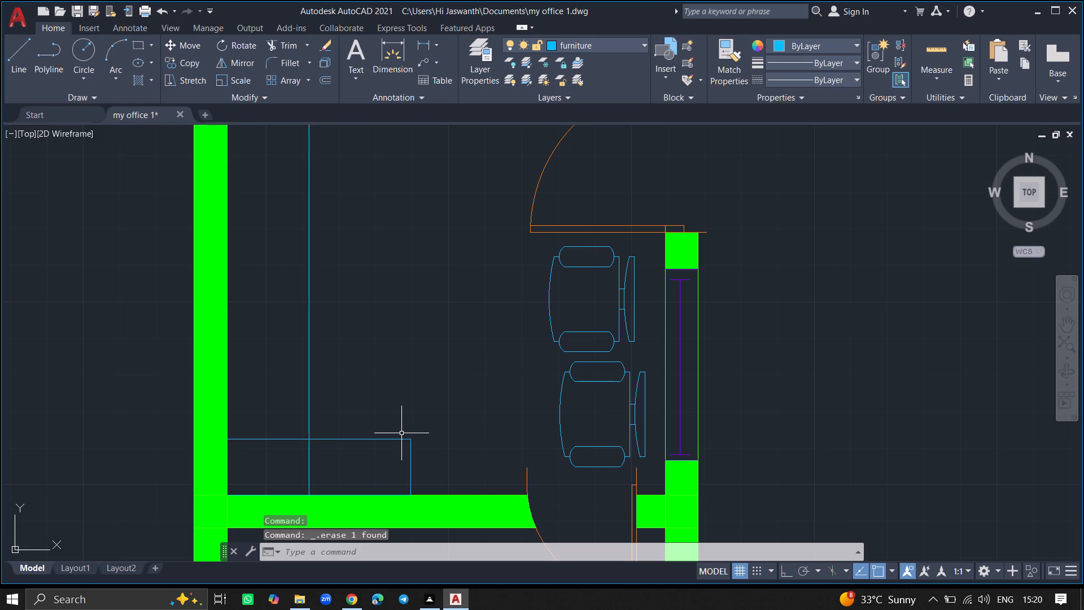
Replace the horizontal rectangle in the room's southwest corner with a shorter one about 1'-2" deep along the south wall.
click(401, 440)
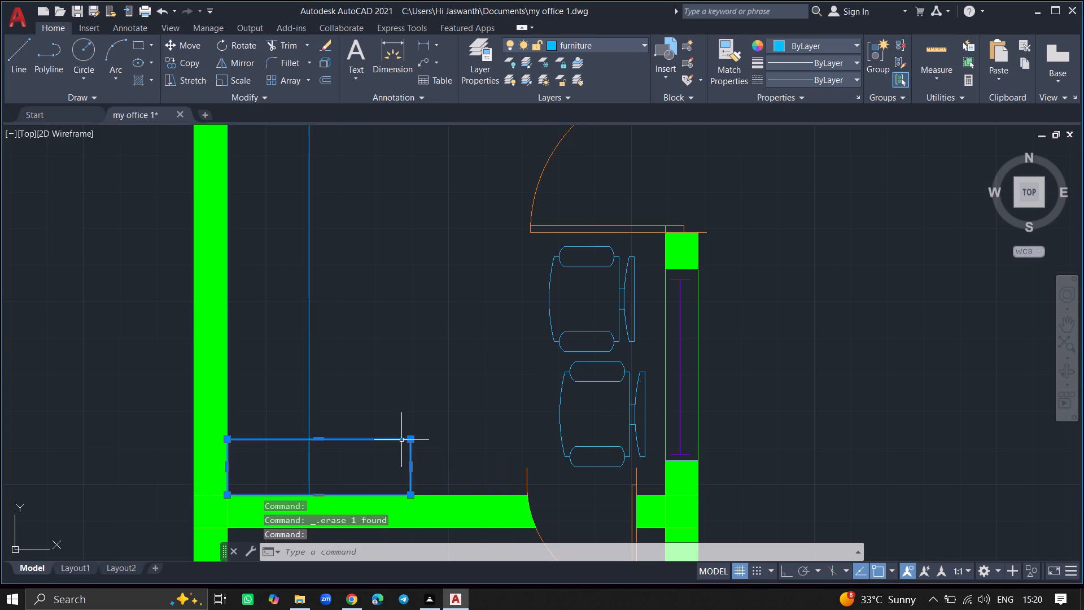
key(Delete)
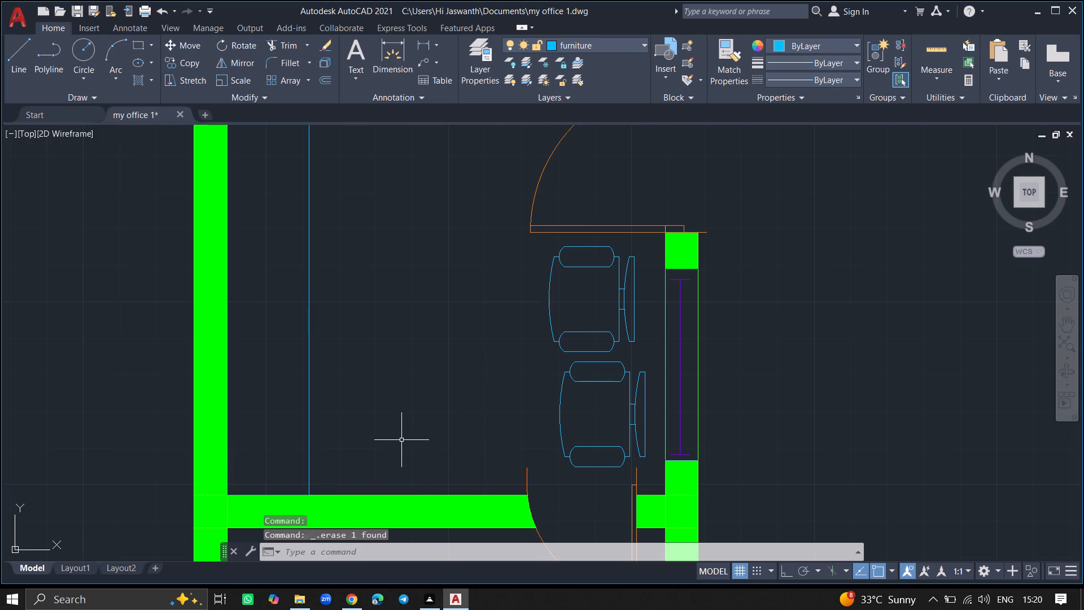
text(rec)
key(Return)
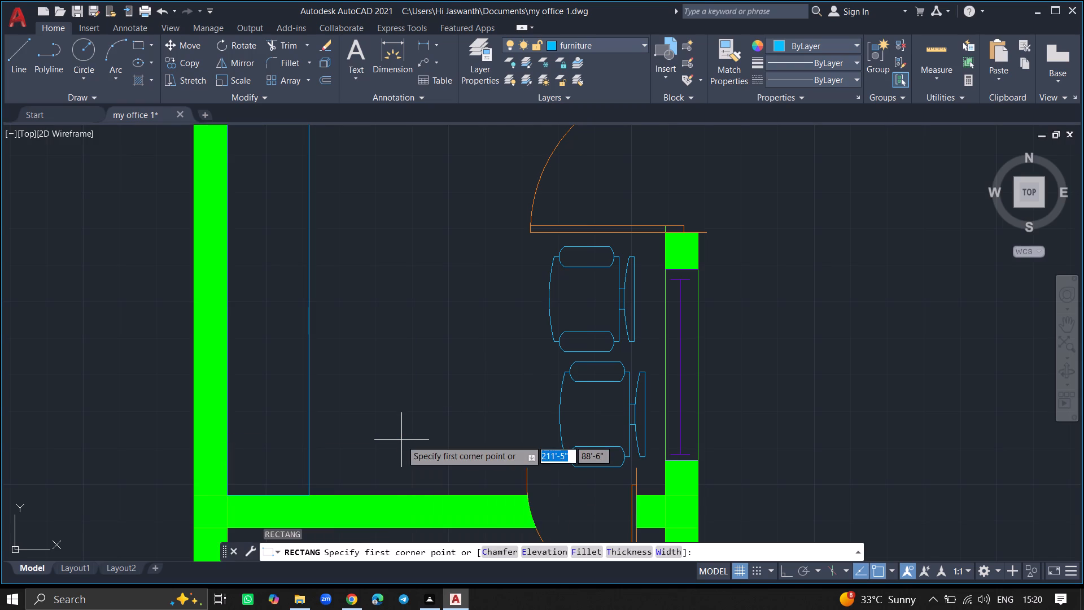
click(229, 489)
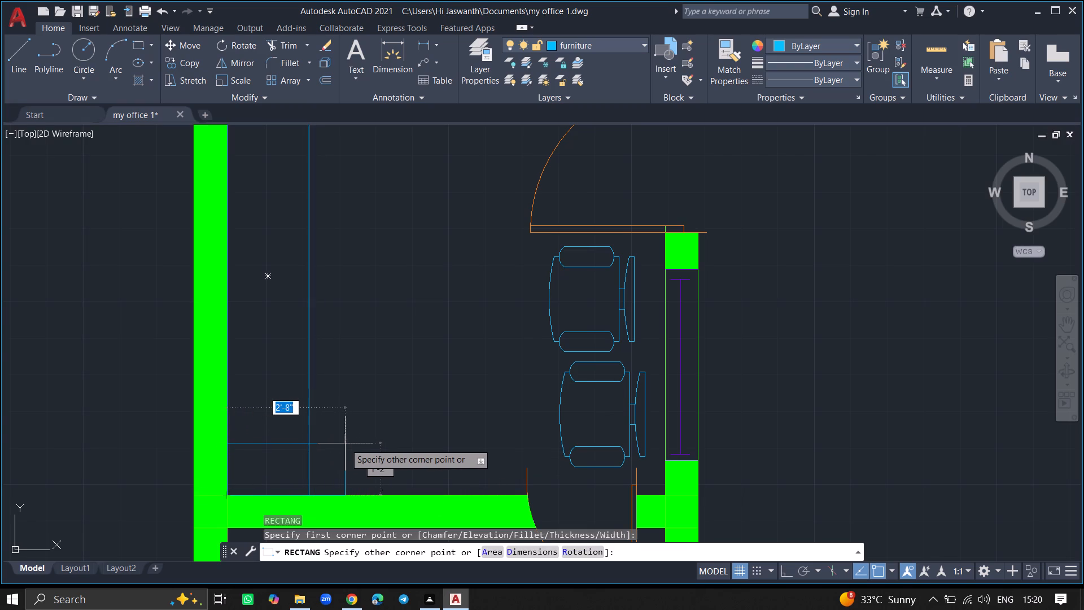
click(375, 442)
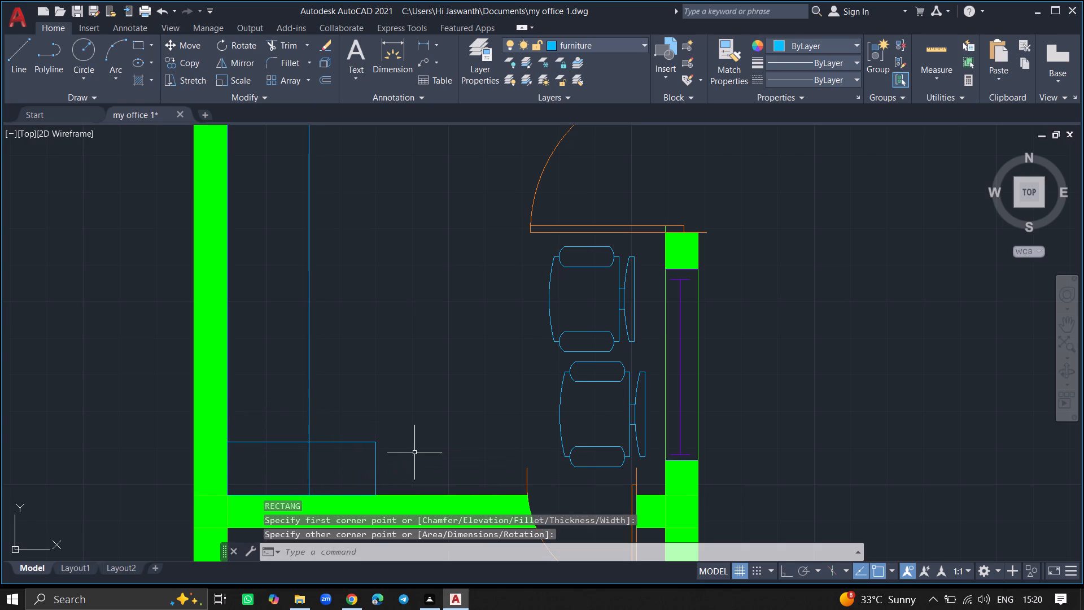
Draw an upright rectangle about 1'-8" wide and 4'-3" tall from the horizontal rectangle's southeast corner, rising from the south wall.
text(rec)
key(Return)
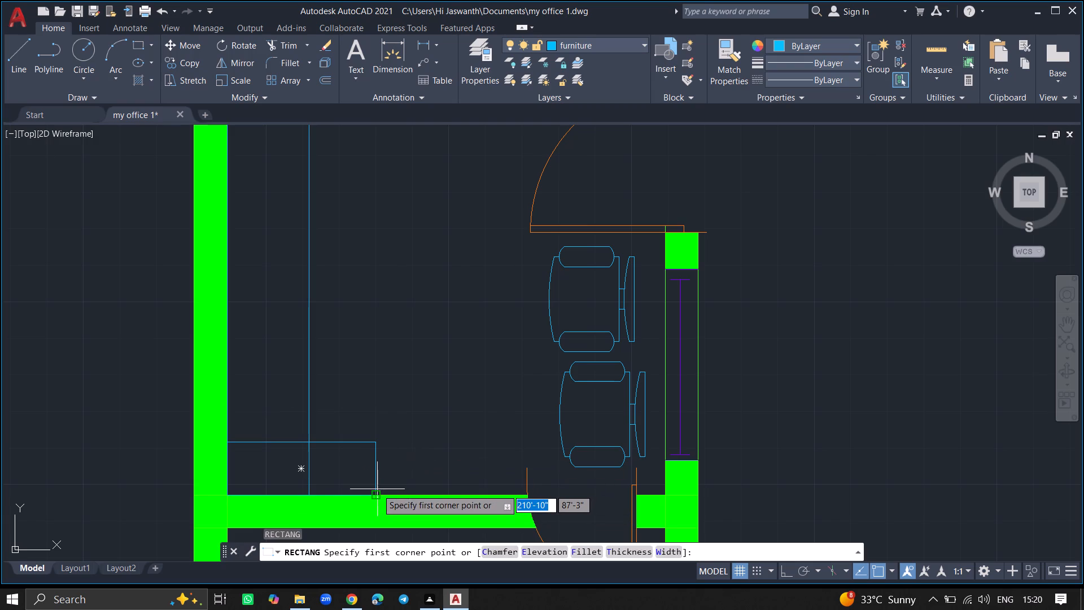
drag(377, 492, 431, 346)
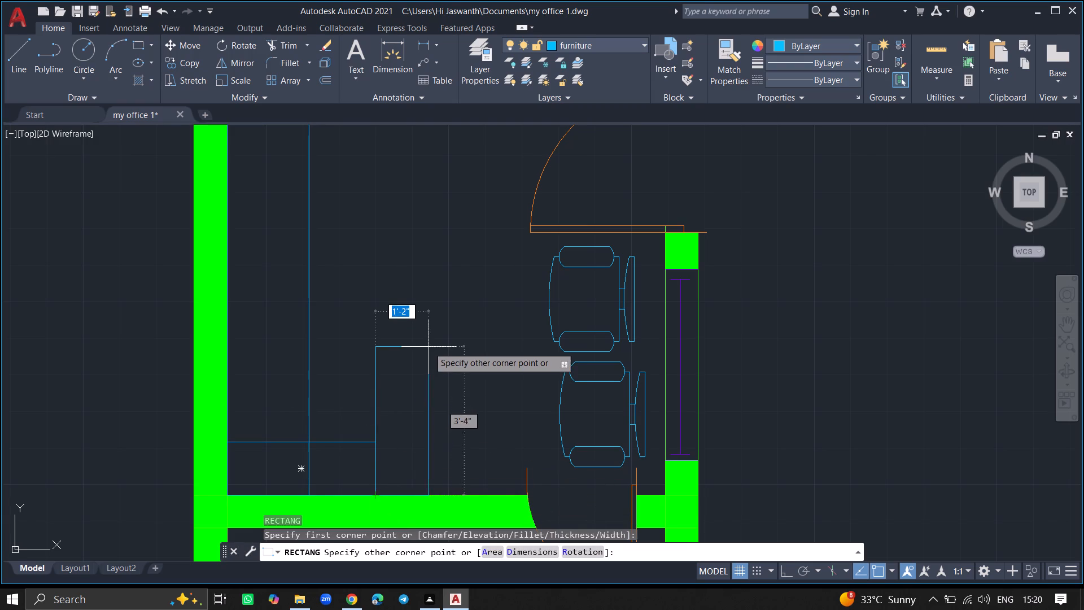
drag(431, 346, 448, 309)
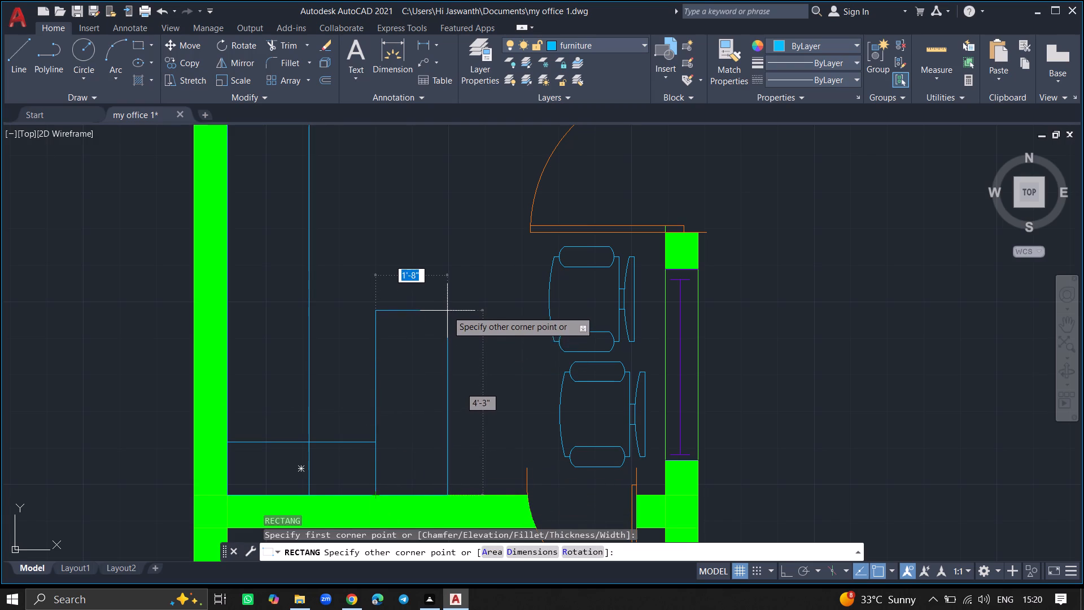
drag(448, 309, 449, 303)
click(449, 303)
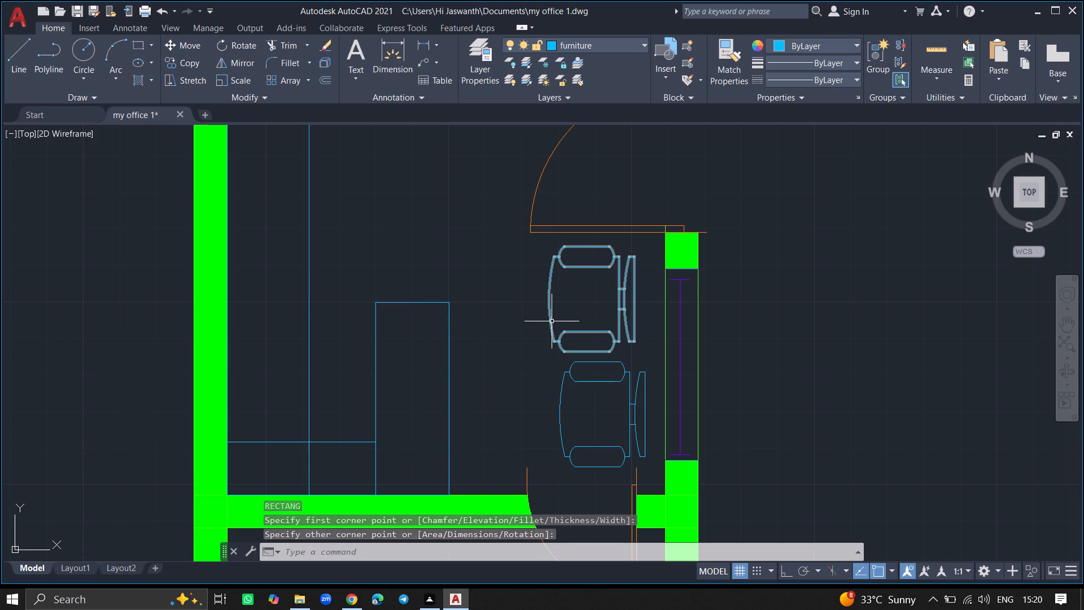
Move the northern chair about 2'-3" southwest, close to the east side of the upright rectangle.
click(550, 321)
text(mo)
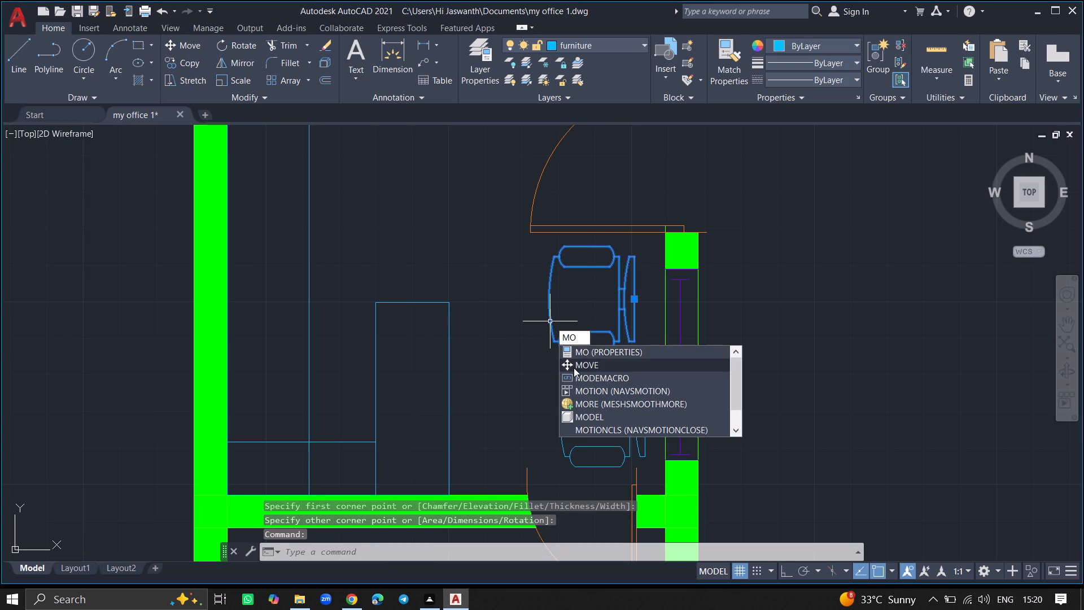
click(574, 368)
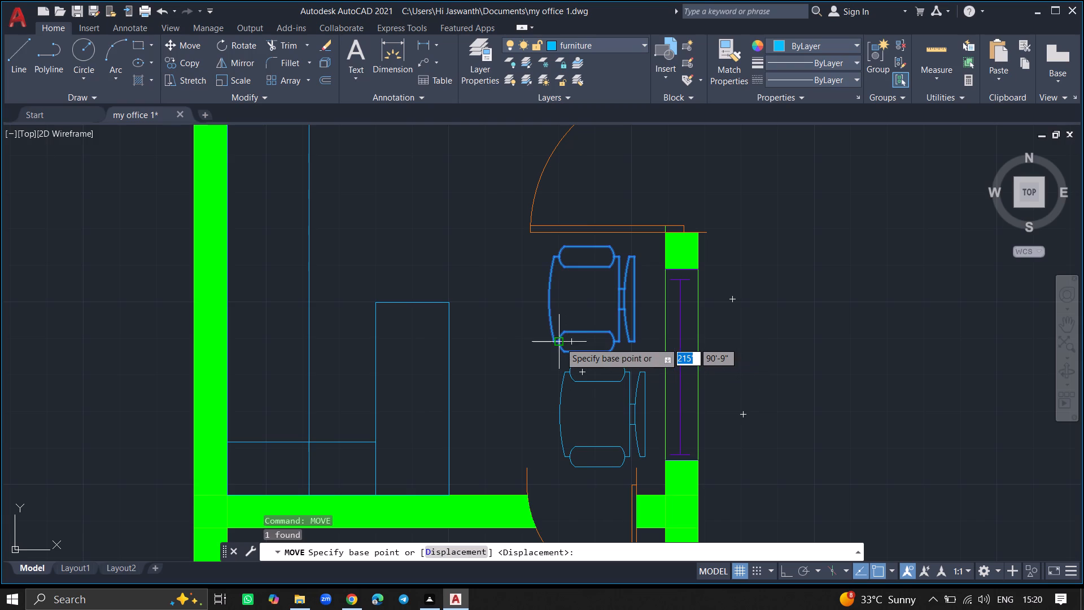
click(560, 342)
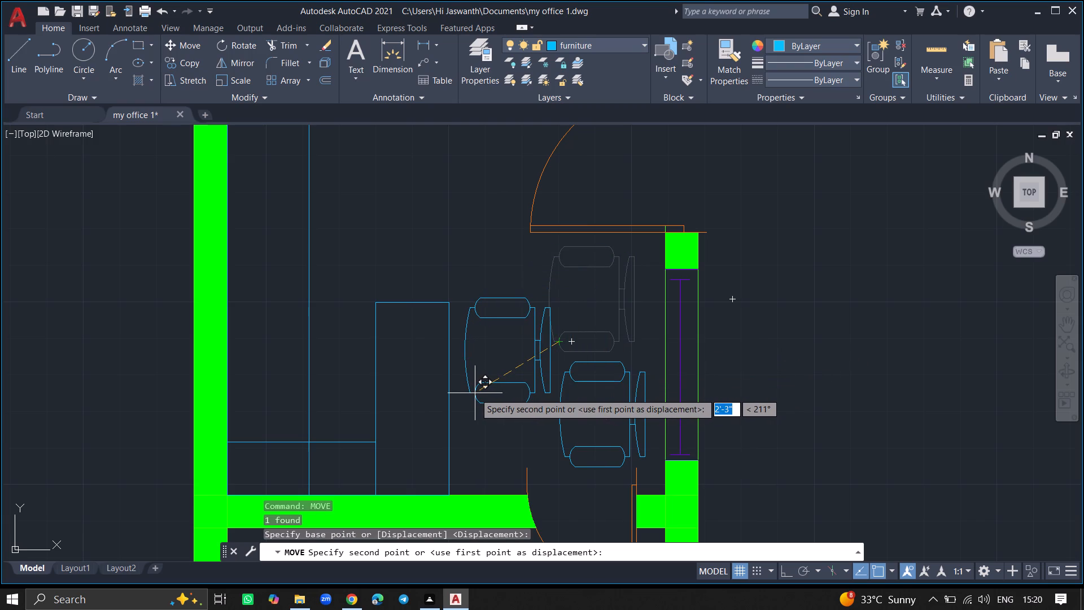
click(475, 393)
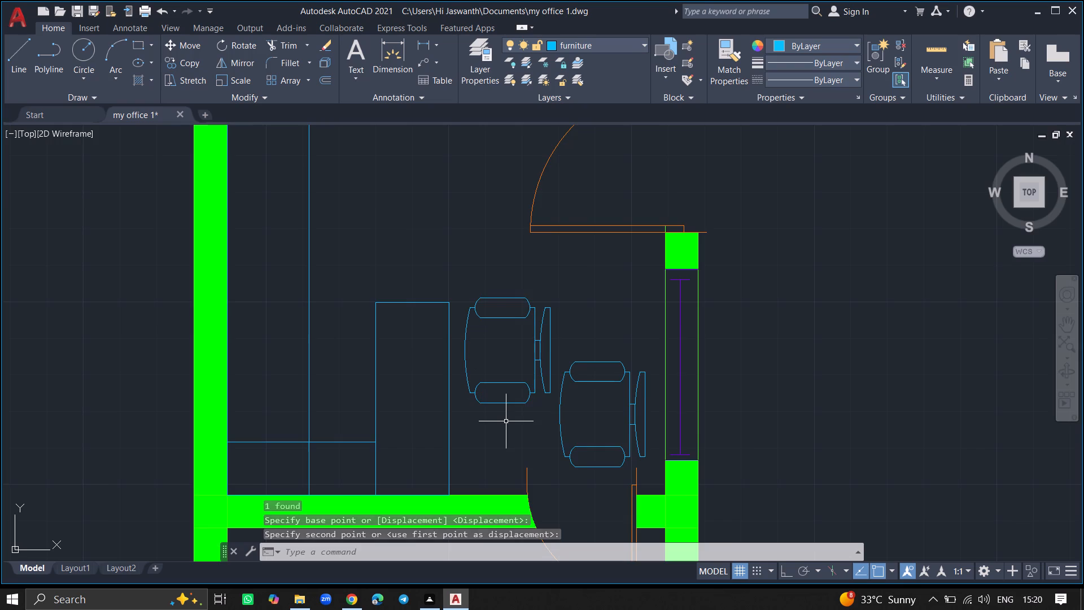
Move the southern chair about 2' west-southwest, beside the upright rectangle and directly south of the other chair.
ctrl+scroll(506, 421, down, 4)
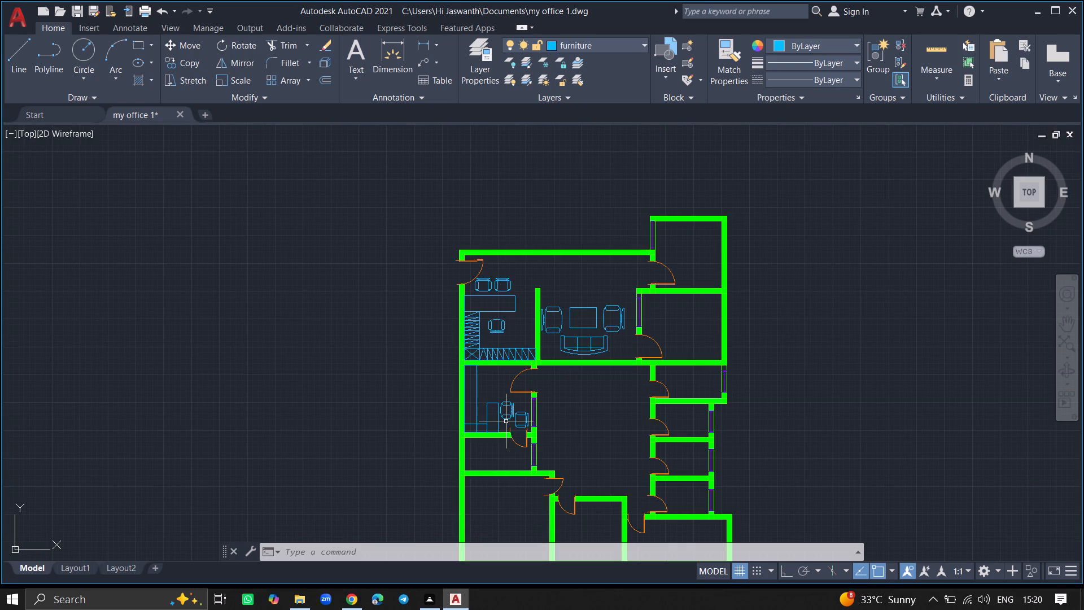
ctrl+scroll(499, 426, up, 3)
click(558, 420)
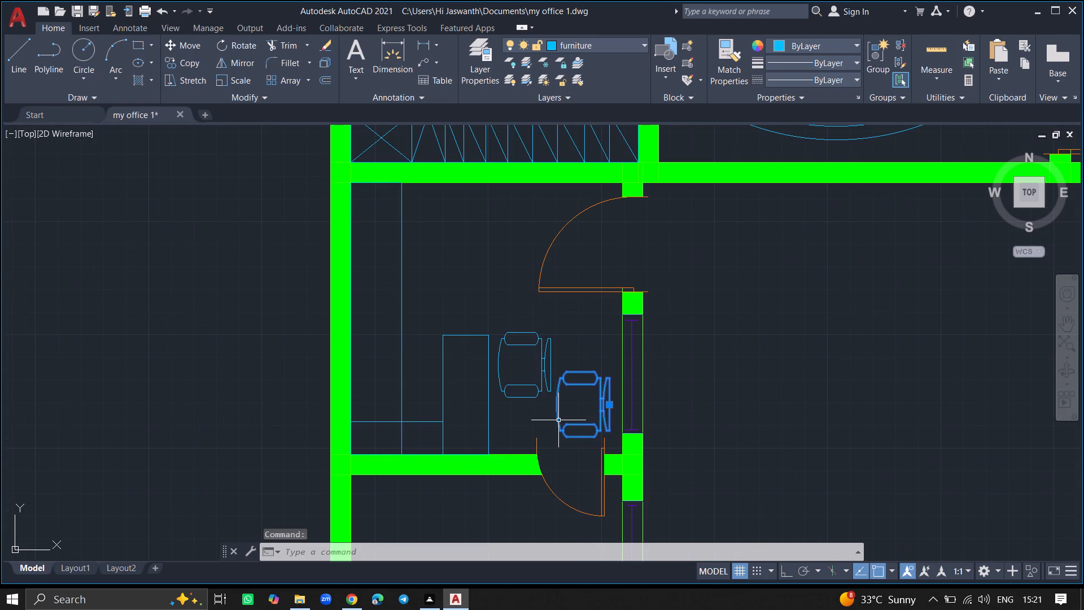
text(mo)
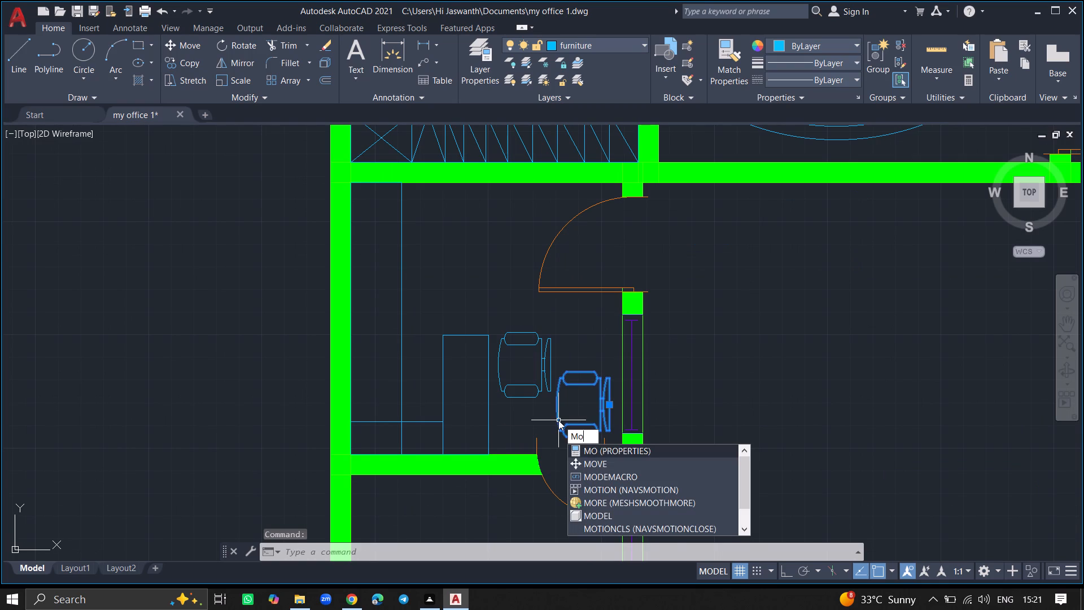
text(ve)
key(Return)
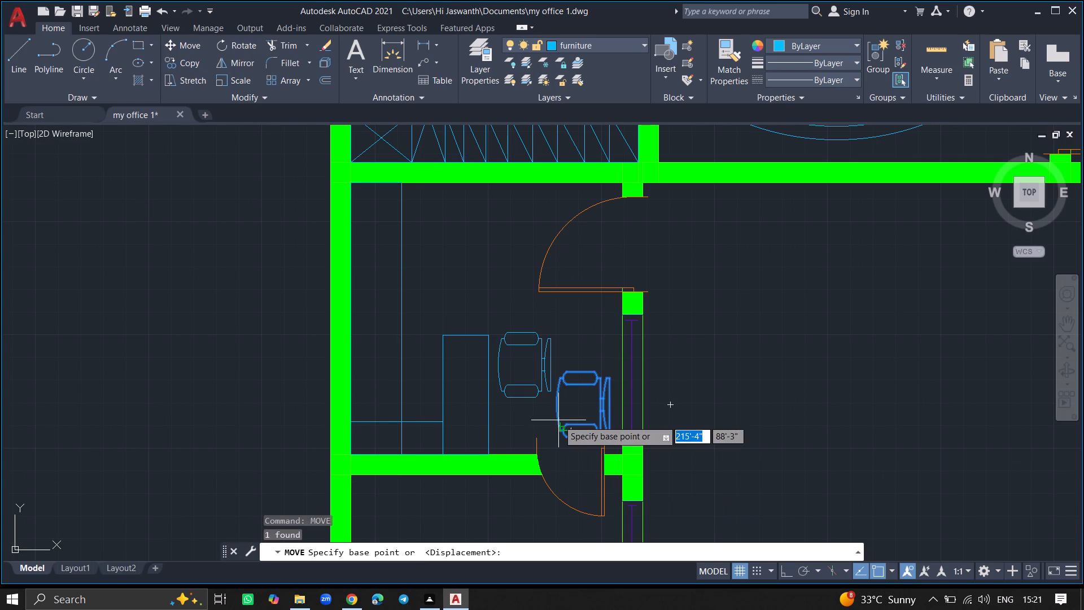
click(558, 420)
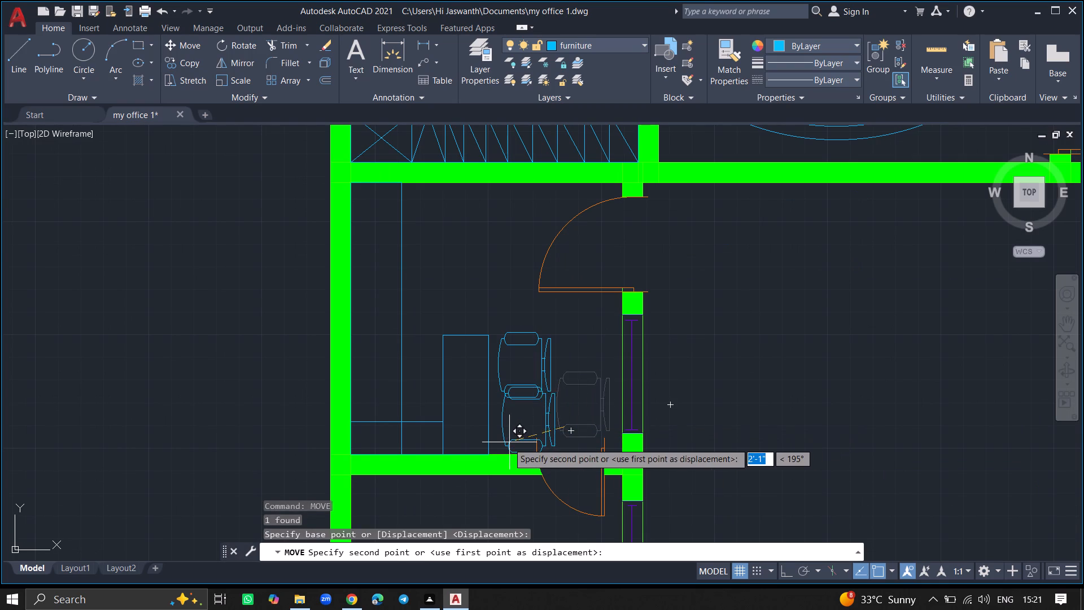
click(504, 446)
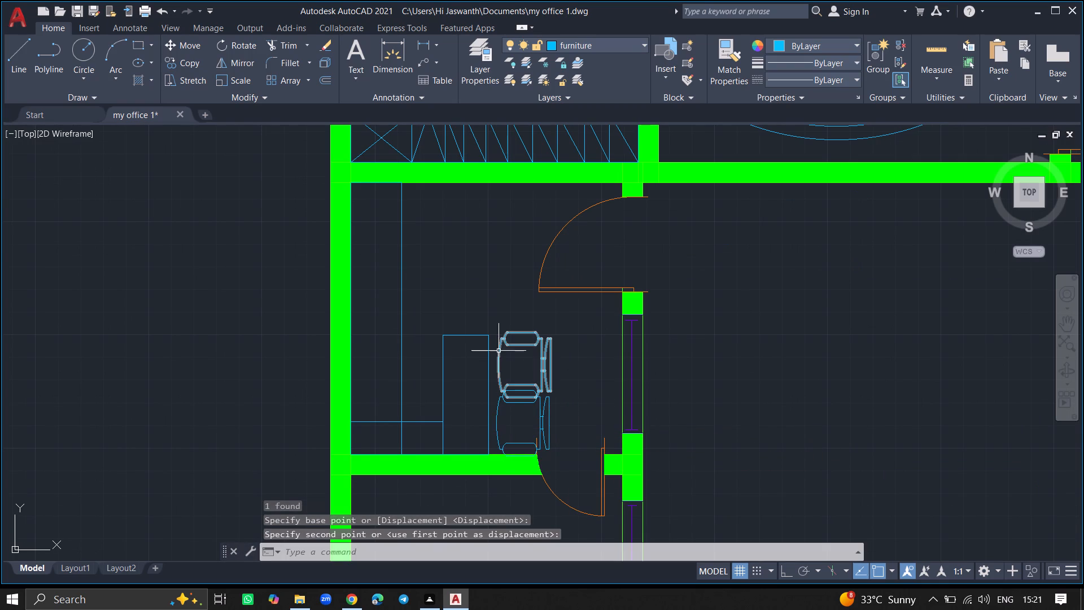
Move the northern chair about 10" northeast to separate it from the southern chair.
click(503, 345)
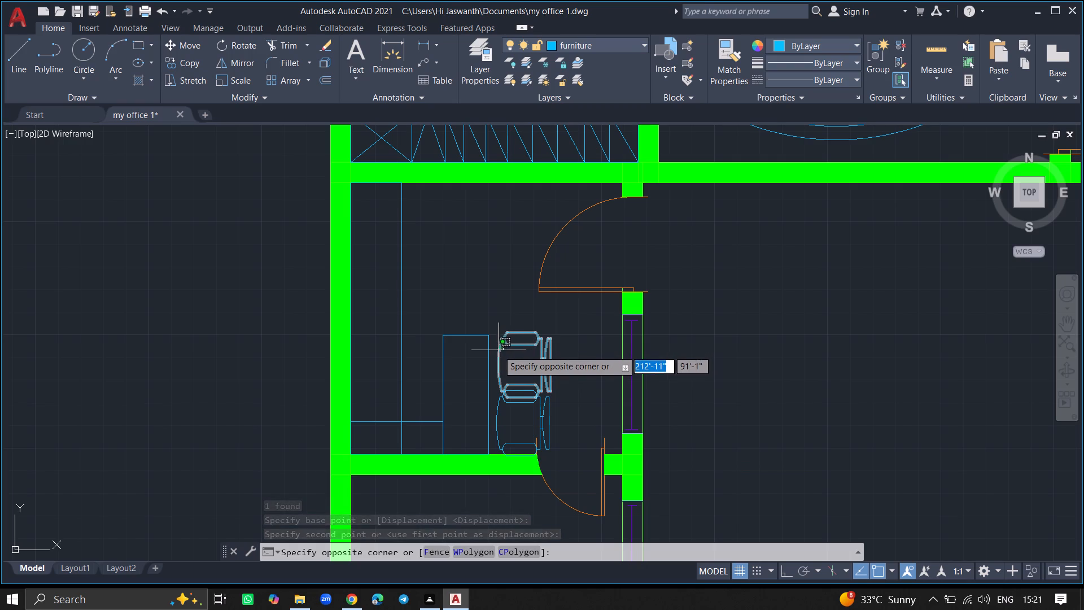
click(497, 351)
text(mo)
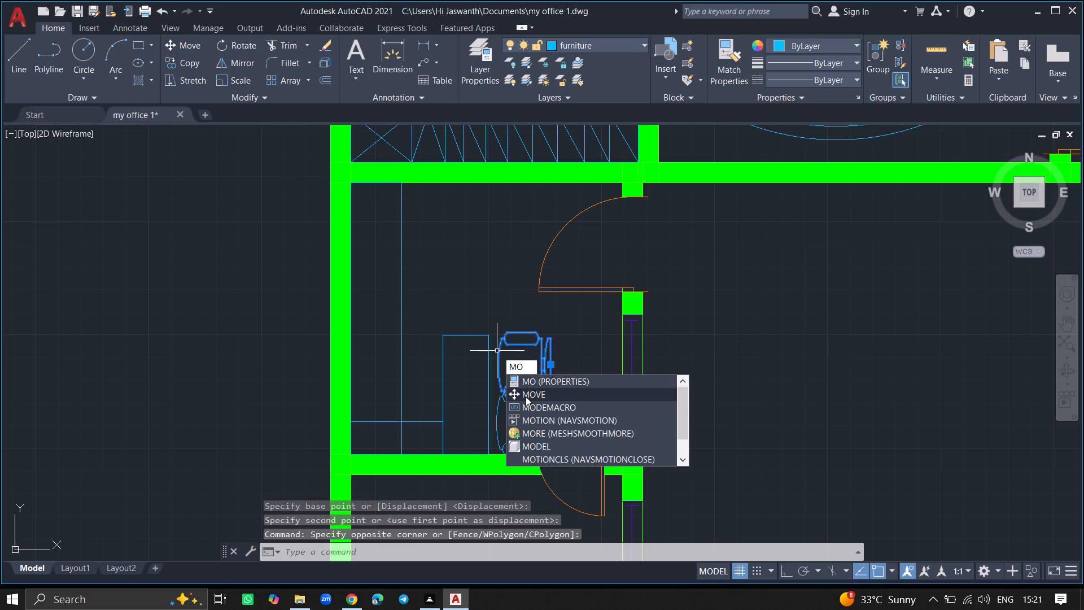
click(526, 396)
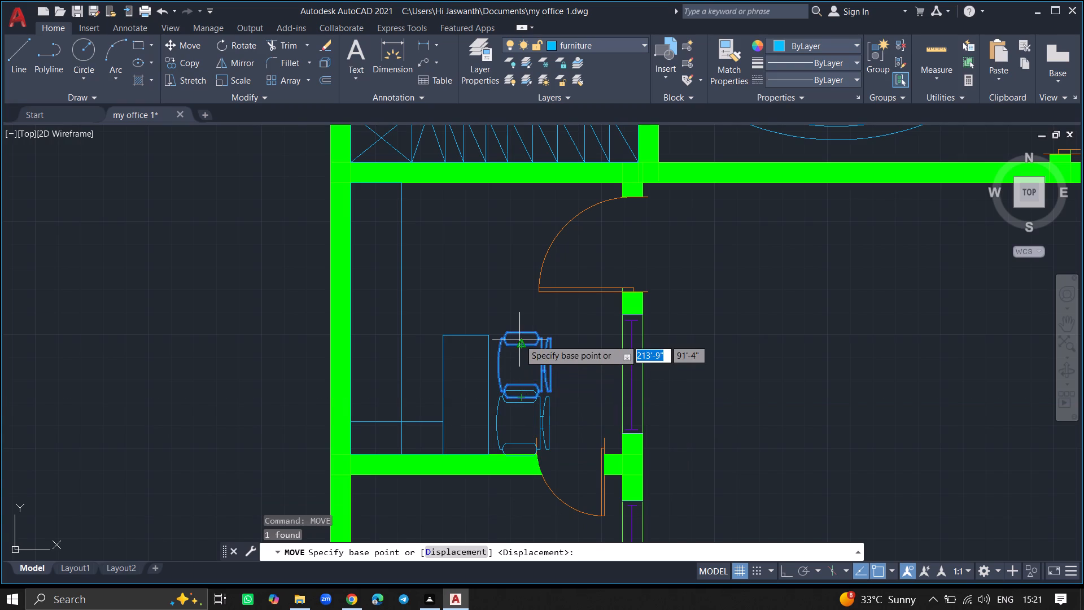
click(519, 339)
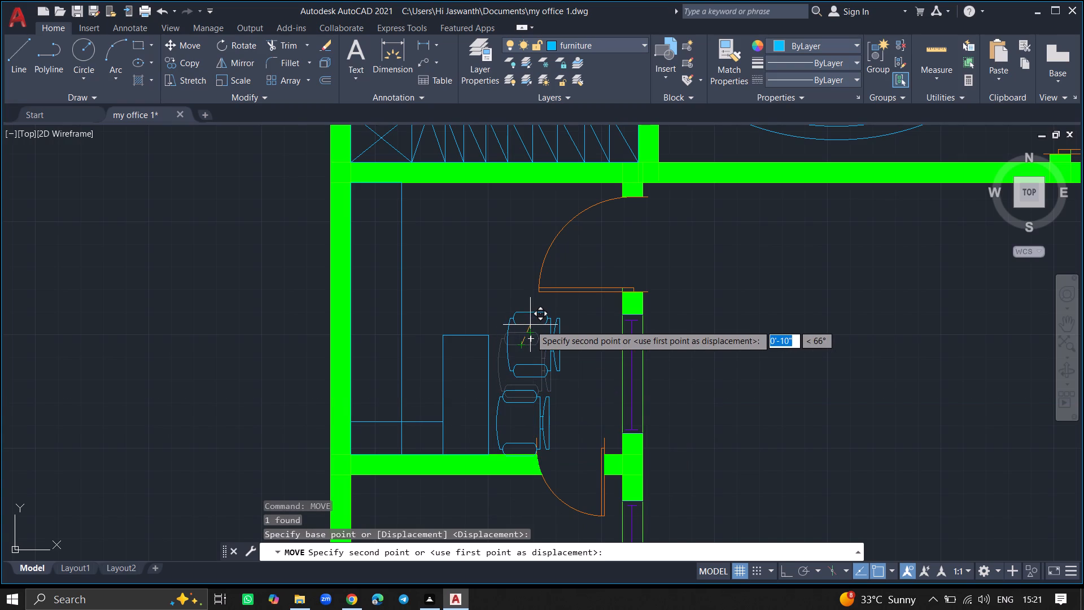
click(530, 324)
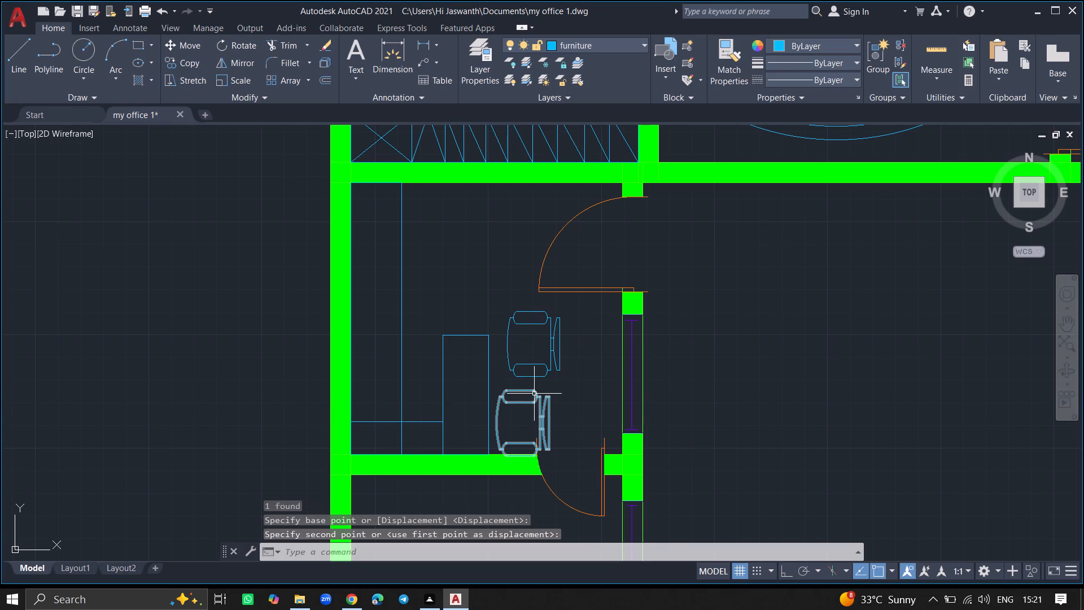
Move the southern chair slightly north-northeast, closer to the northern chair and clear of the south wall.
click(534, 394)
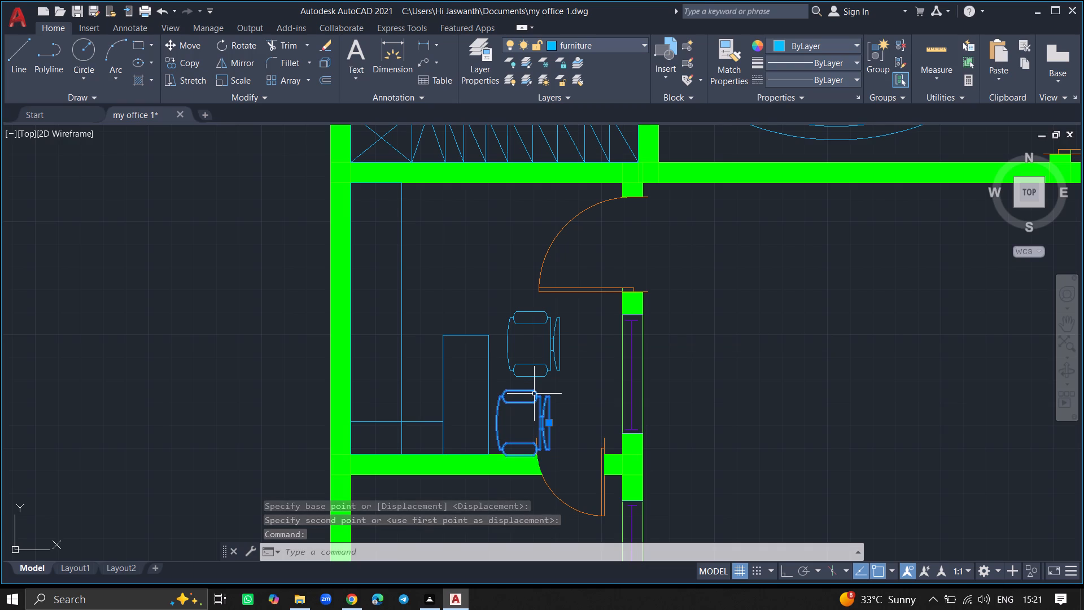
text(mo)
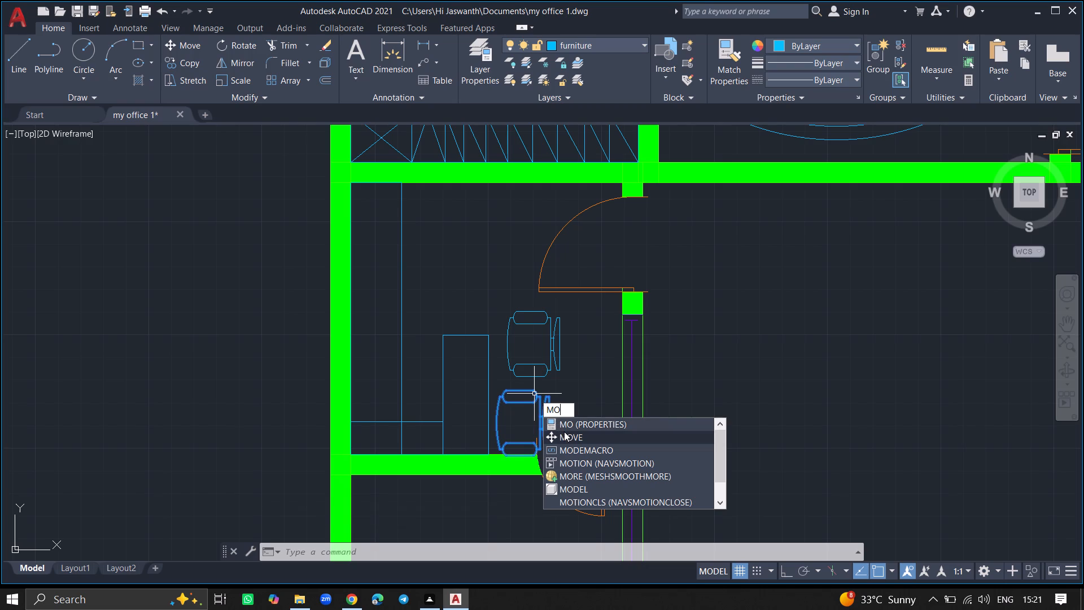
click(564, 432)
click(545, 419)
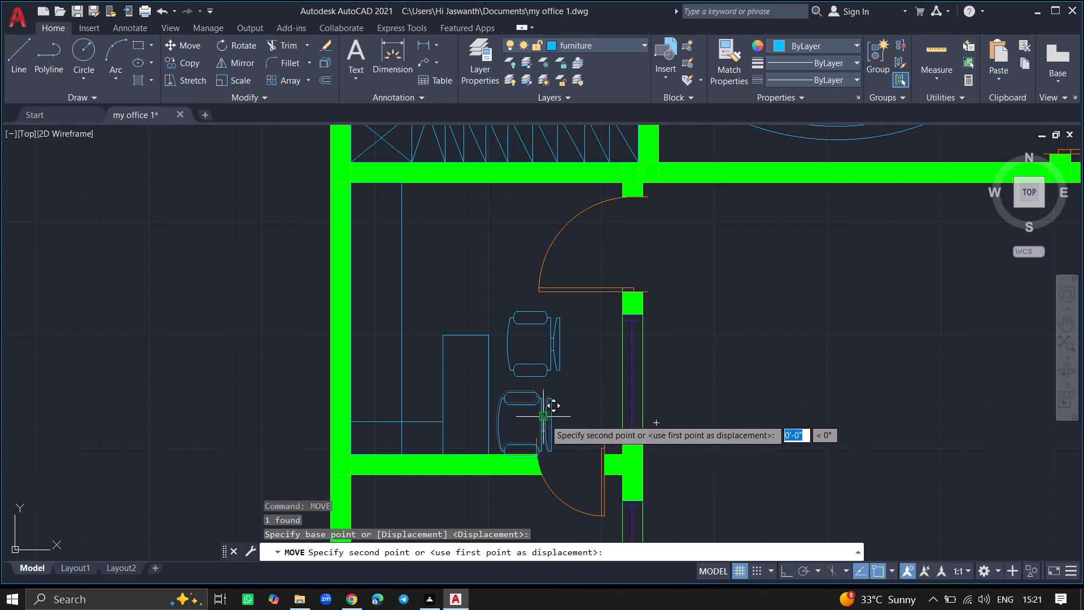
click(554, 408)
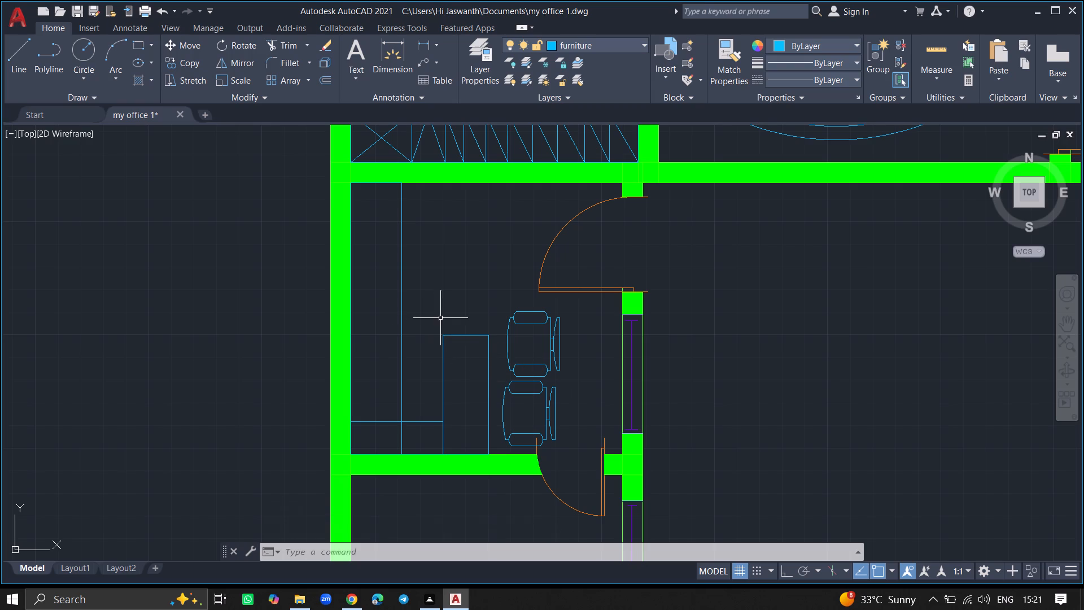
Copy the northern chair about 3'-6" northwest, into the open space north of the upright rectangle.
click(508, 338)
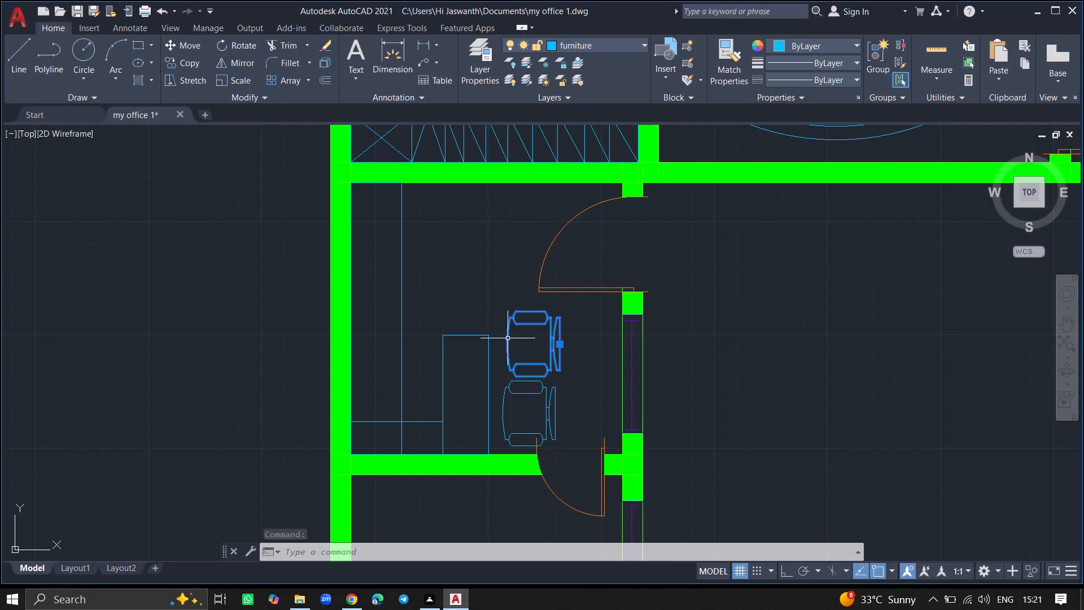
text(cop)
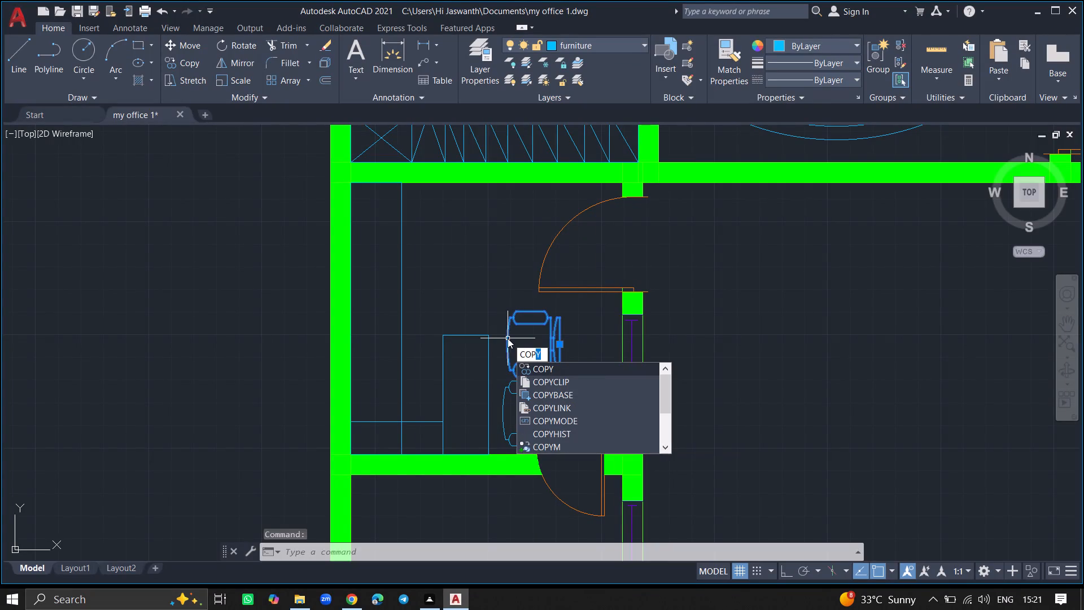
key(y)
key(Return)
click(508, 338)
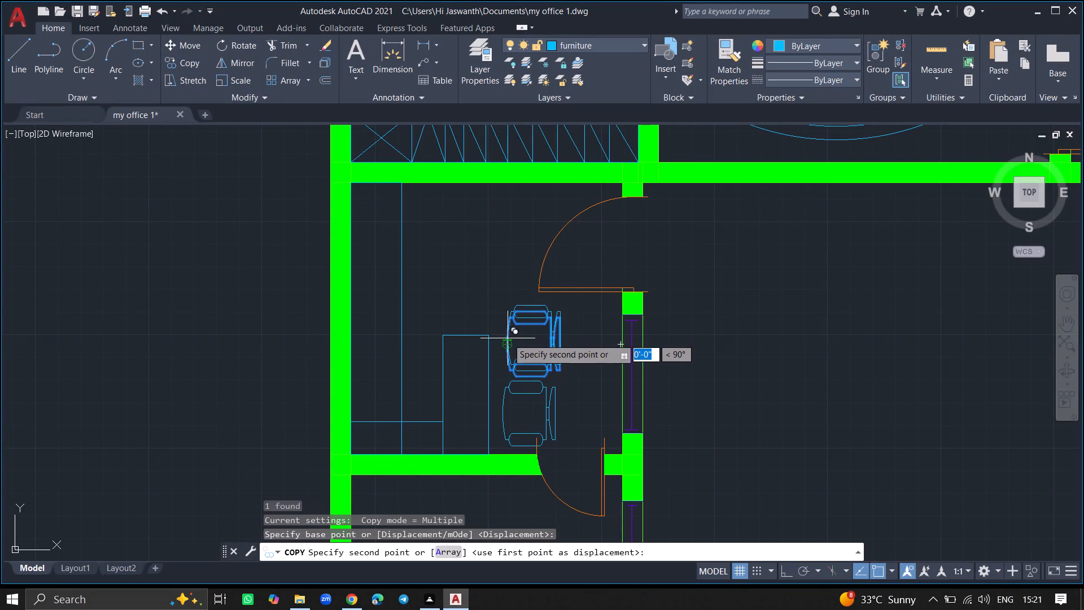
click(439, 279)
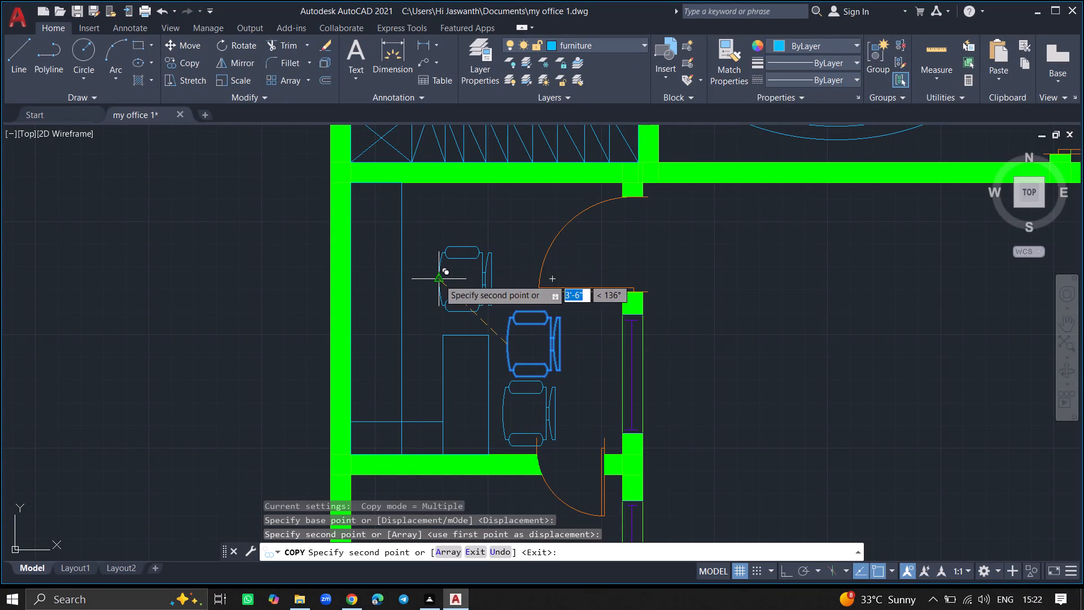
key(Escape)
Rotate the copied chair about 90° counterclockwise so its backrest is on the north side.
click(439, 279)
text(ro)
key(Return)
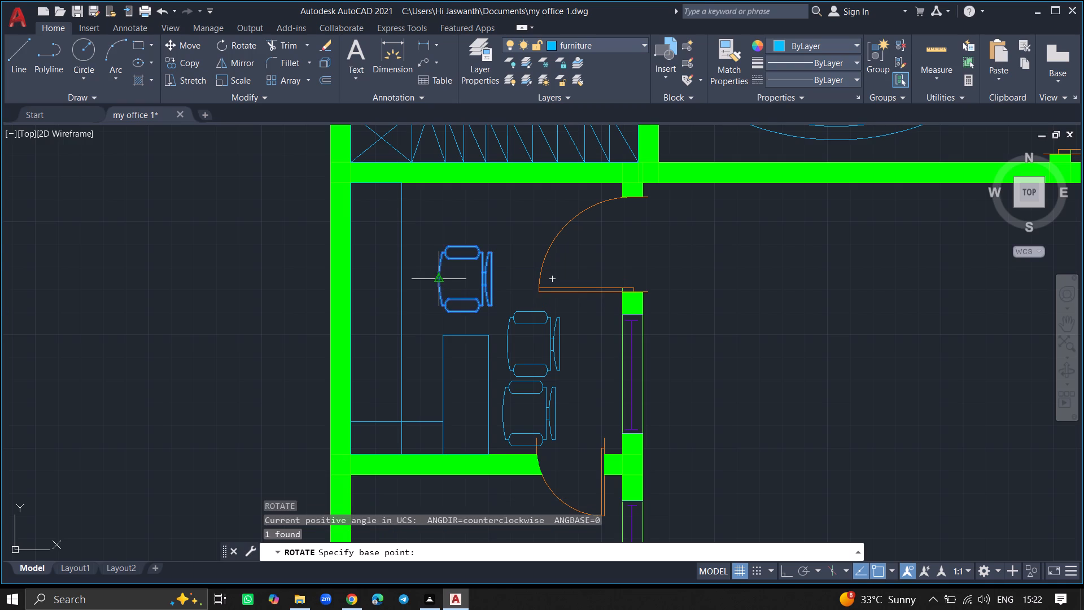
click(439, 279)
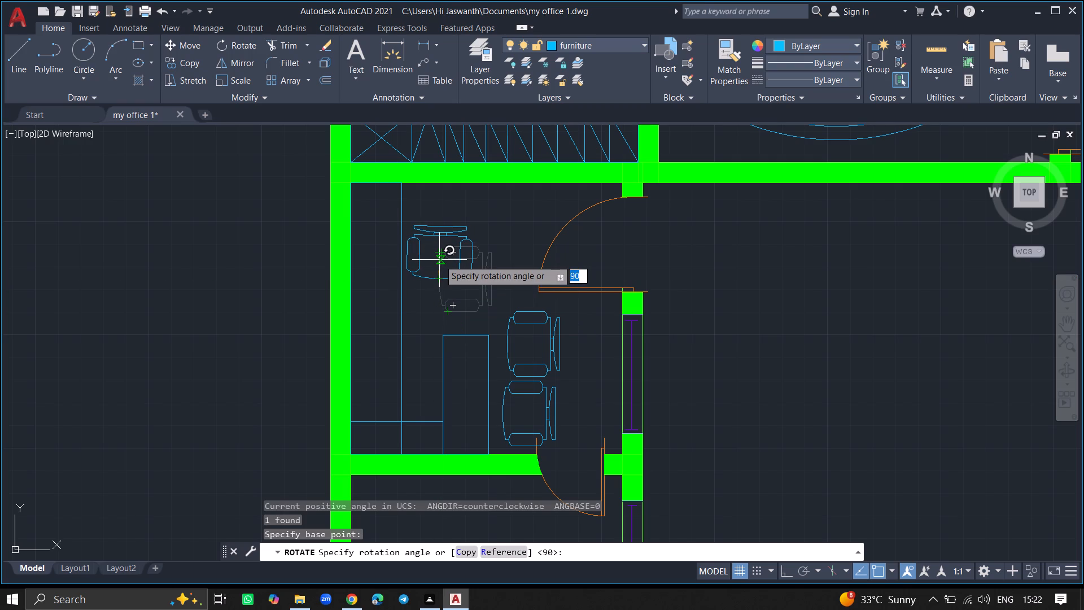
click(439, 260)
Move the rotated chair south-southeast, close to the north end of the upright rectangle.
click(440, 231)
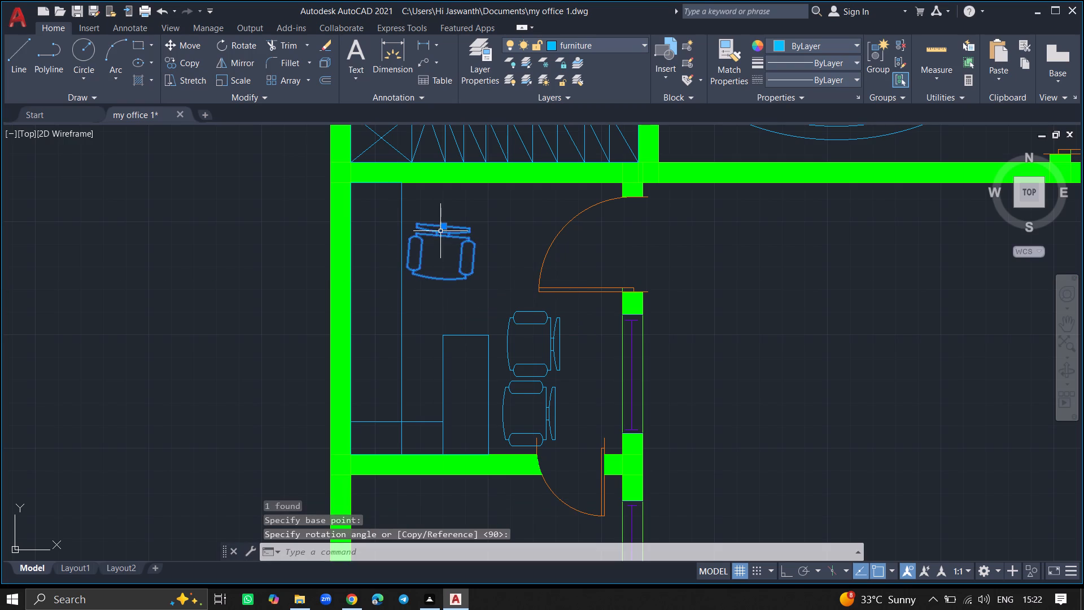
text(move)
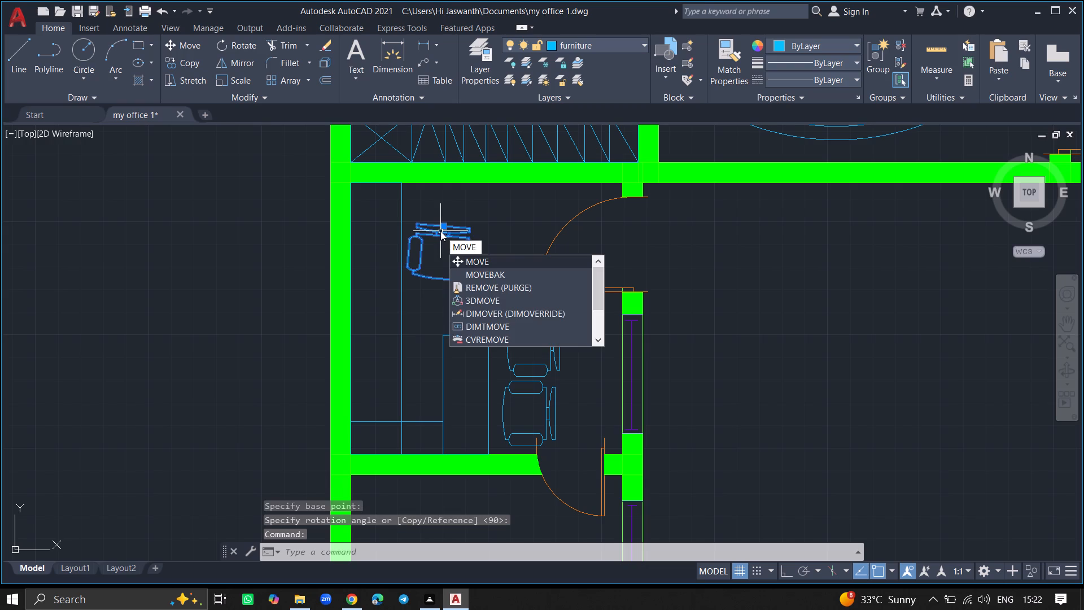
key(Return)
click(440, 231)
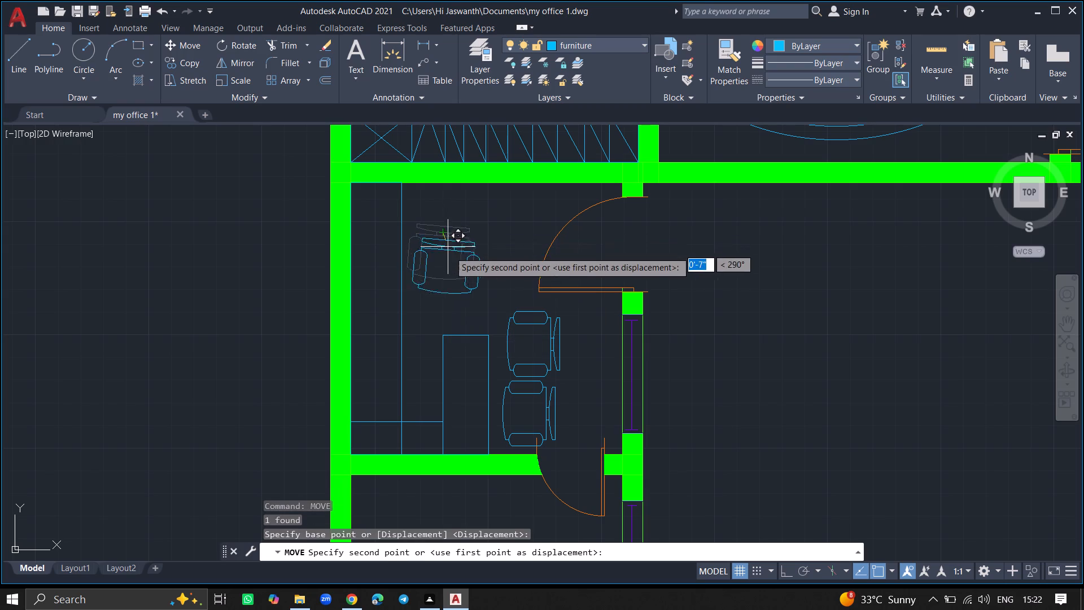
click(467, 279)
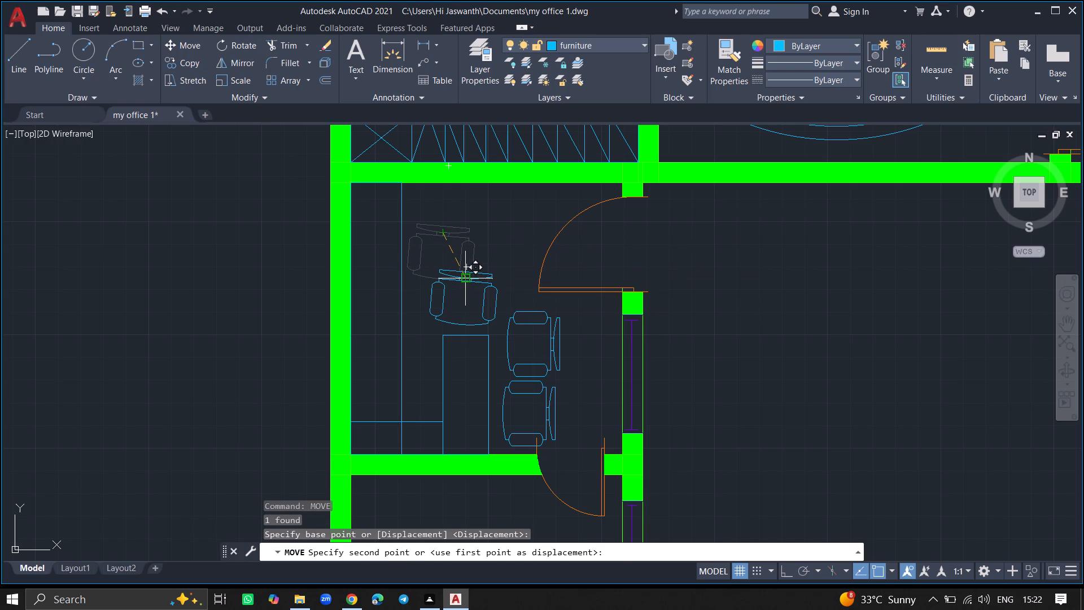
Draw an upright rectangle about 3'-1" wide and 8' tall in the southwest corner room, ending at its south wall.
ctrl+scroll(470, 248, down, 2)
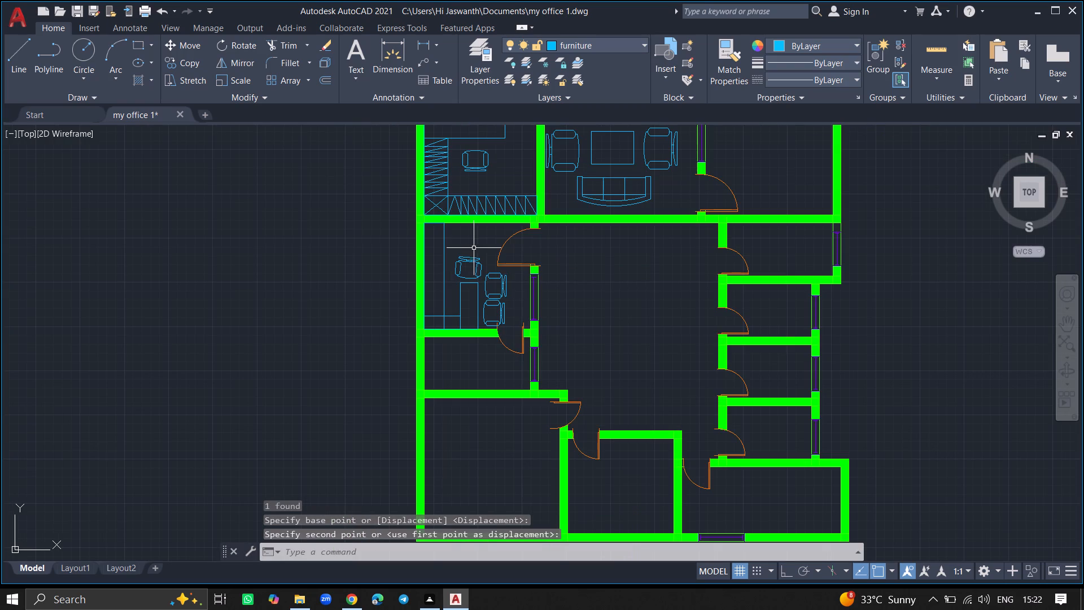
ctrl+scroll(577, 293, down, 1)
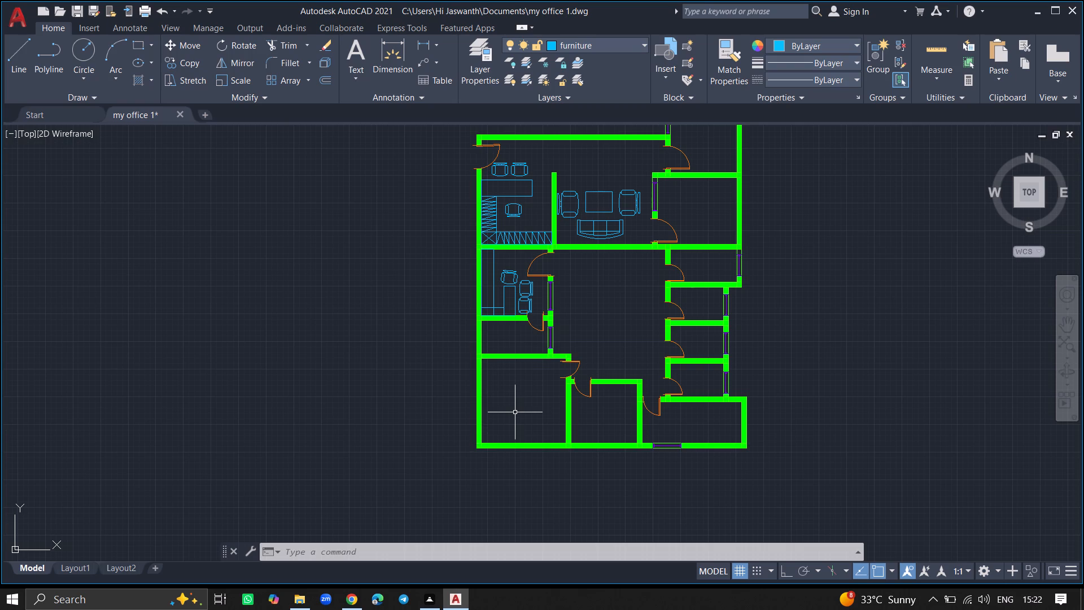
text(rec)
key(Return)
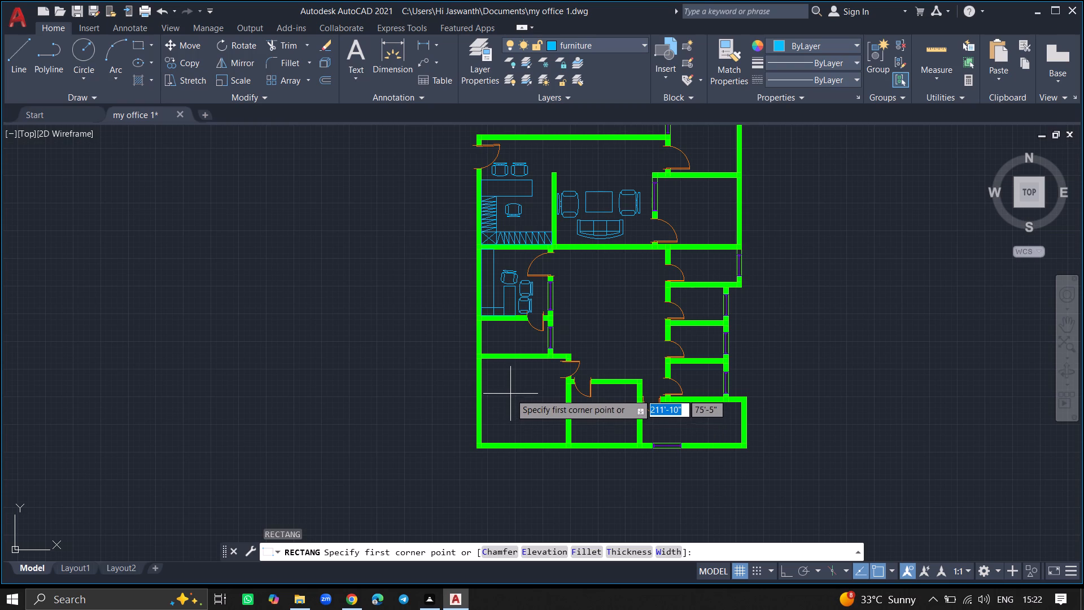
click(511, 387)
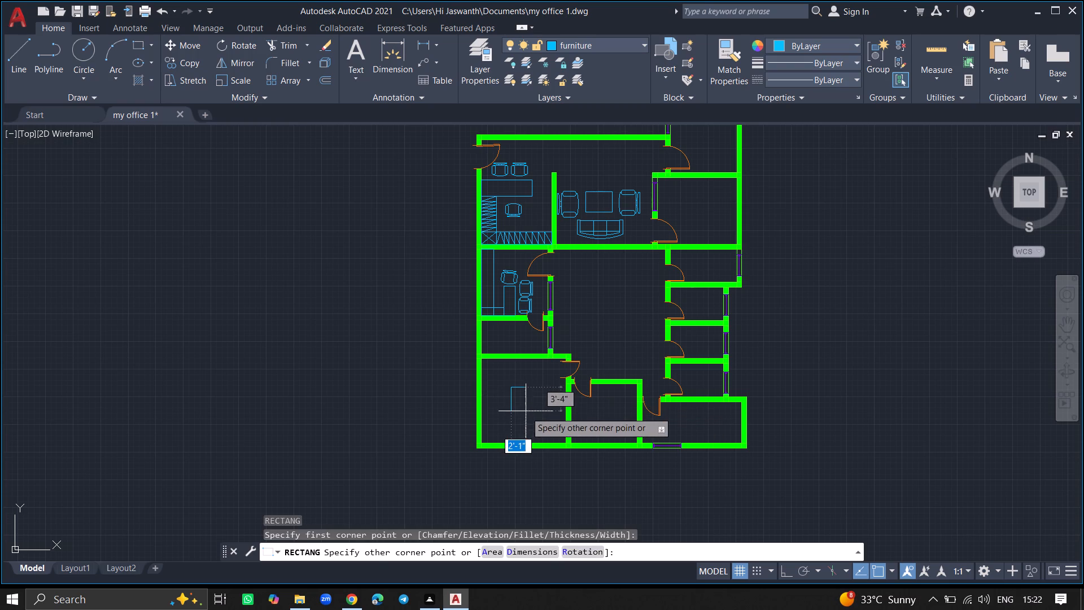
click(531, 443)
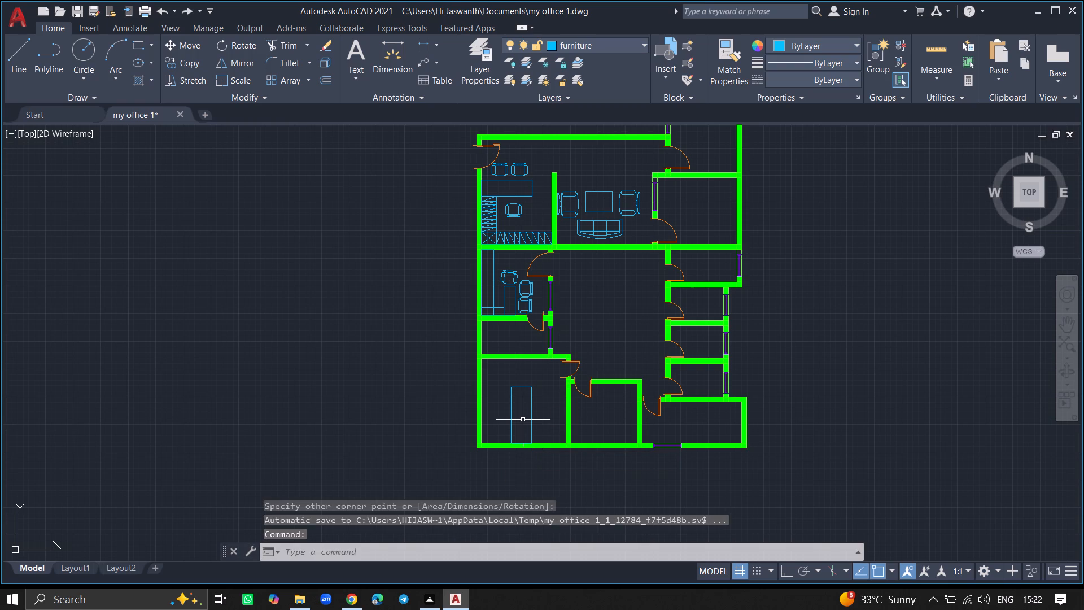
Move the southwest room's rectangle about 2' north, away from the south wall.
click(523, 387)
text(mov)
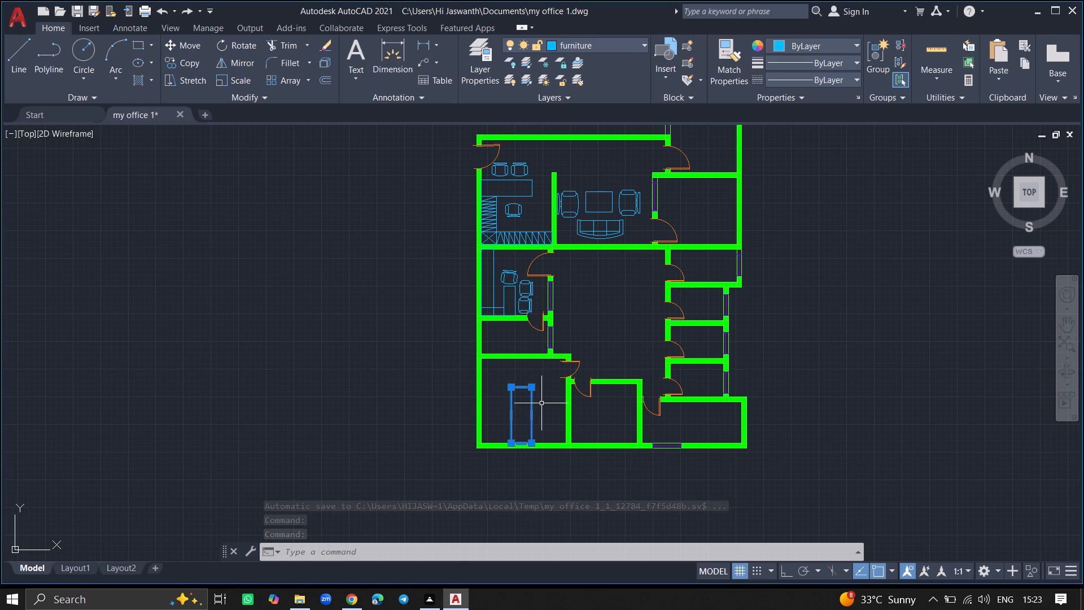
text(mo)
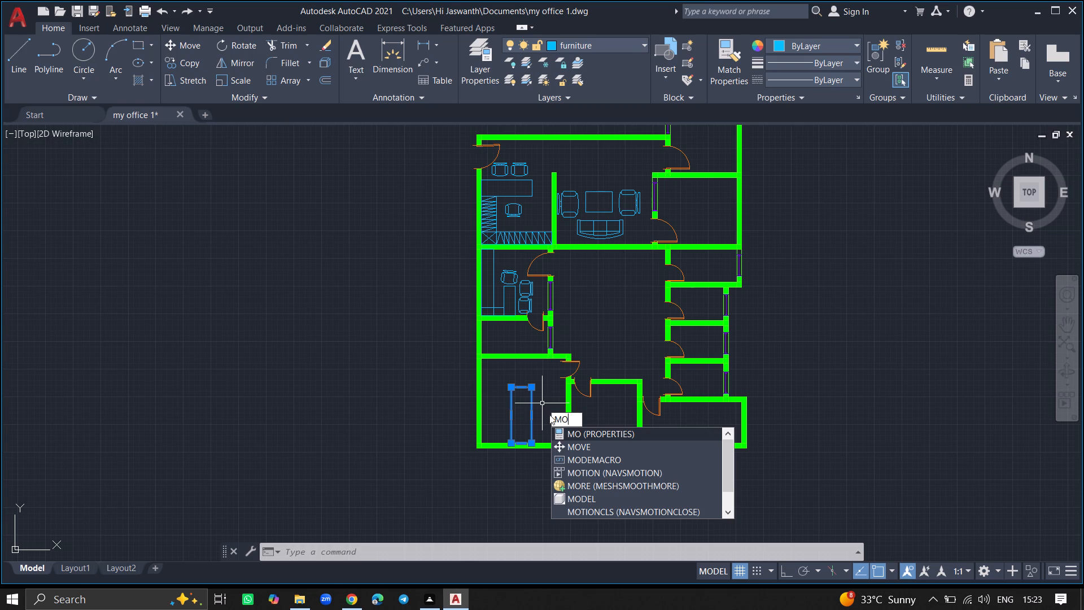
click(562, 440)
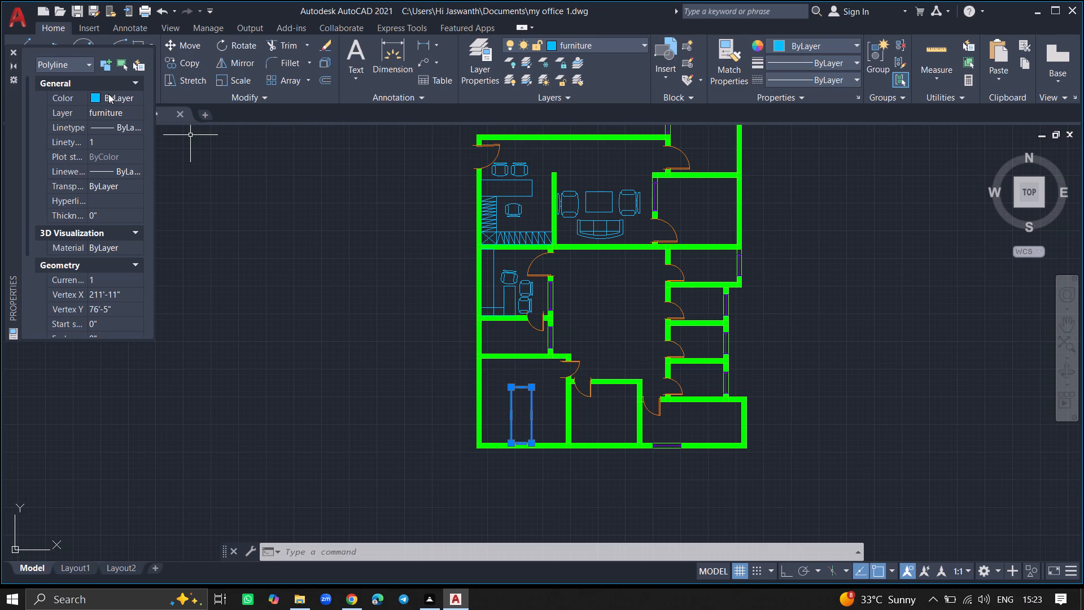
click(14, 53)
text(mo)
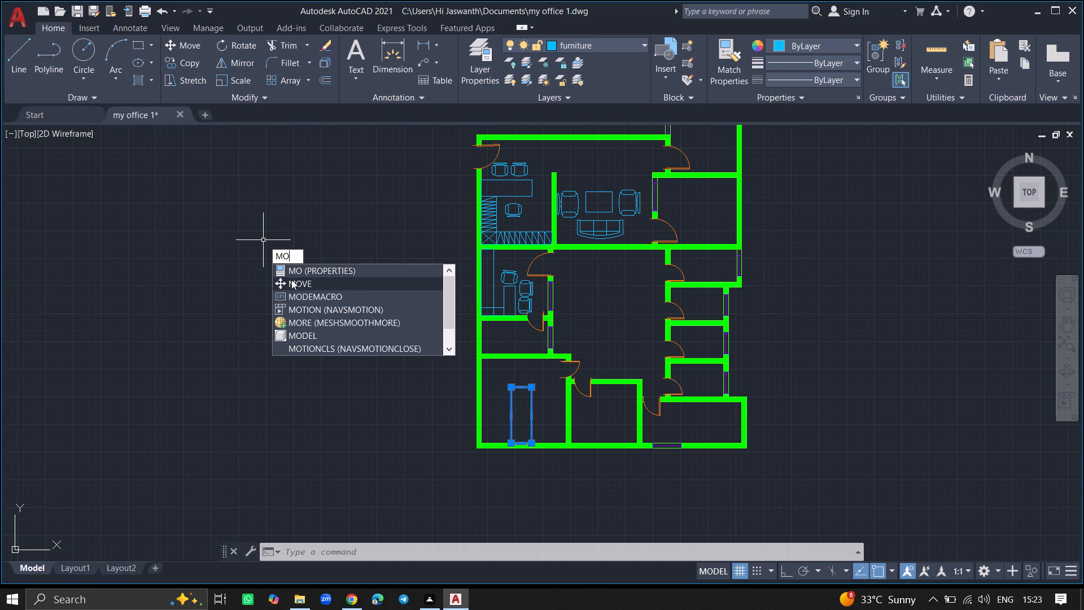
click(291, 280)
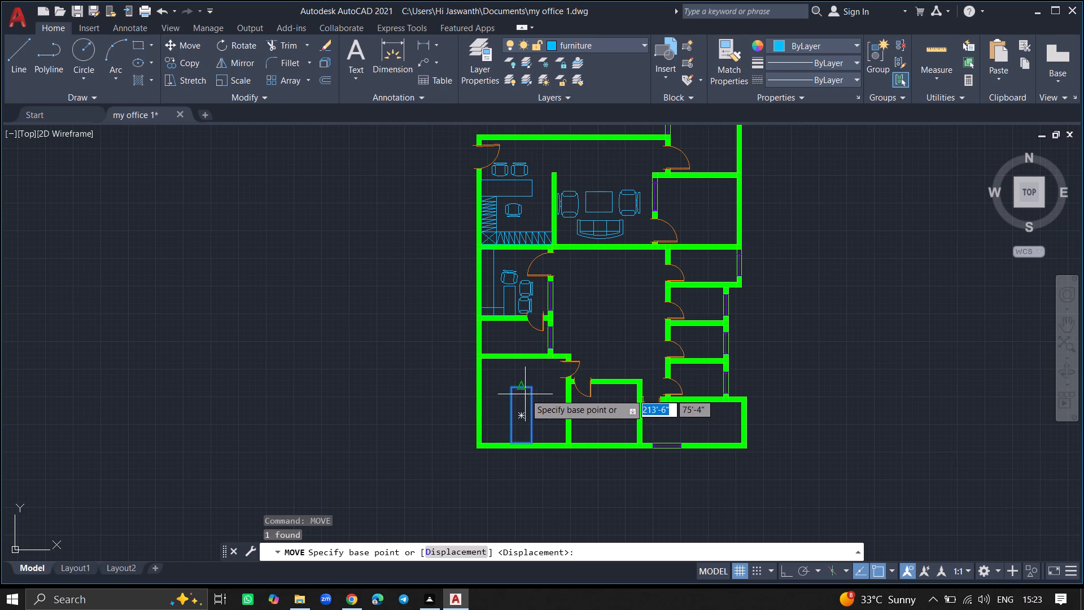
click(524, 391)
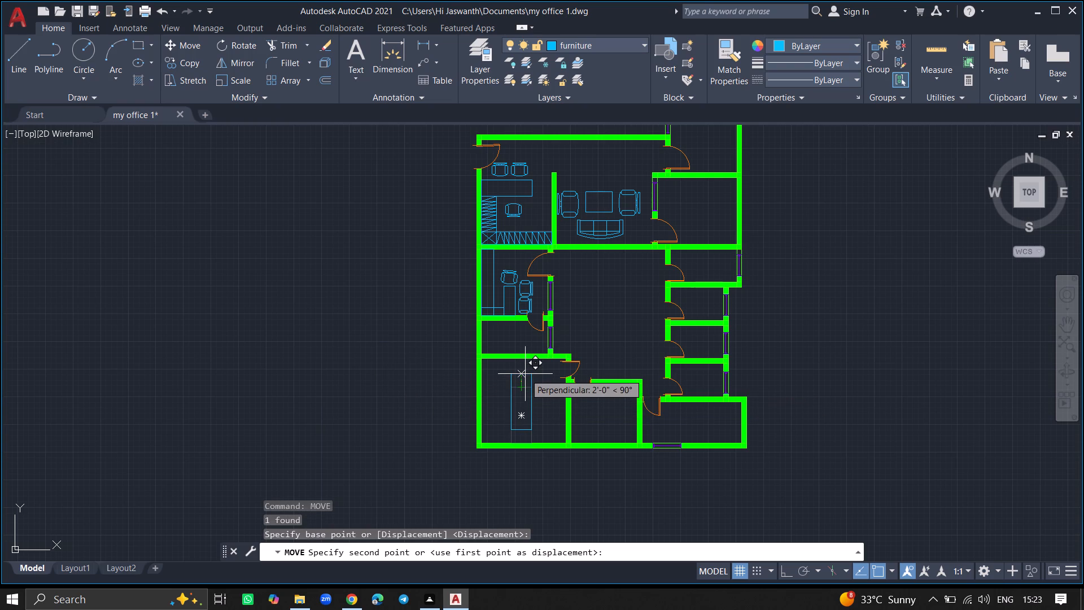
click(525, 372)
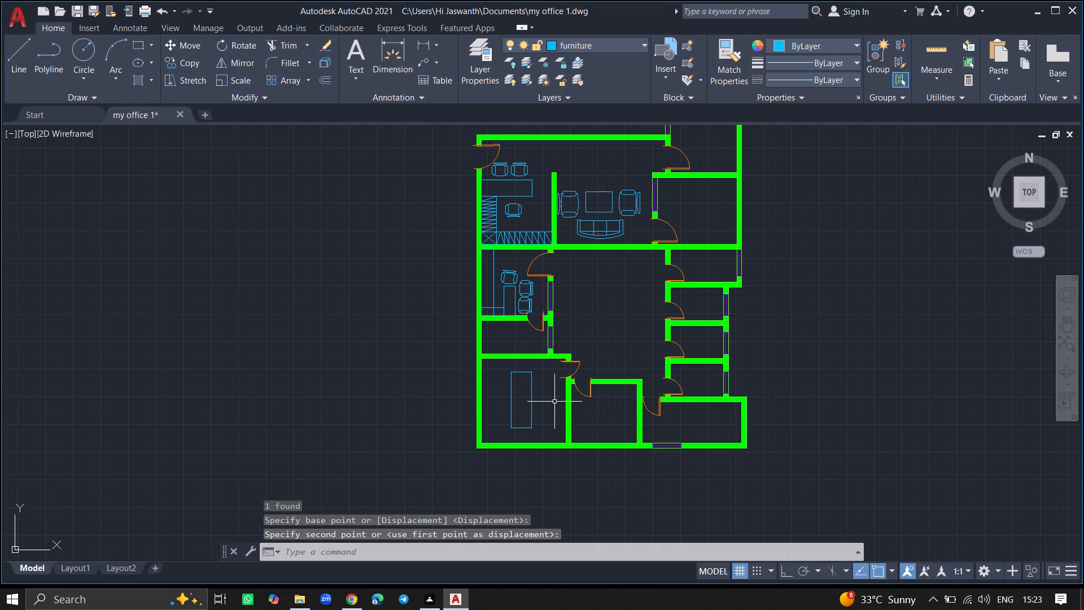
Copy the southern chair of the small room three times along the southwest room table's east side, spaced about 2'-10" and 3' apart.
click(528, 310)
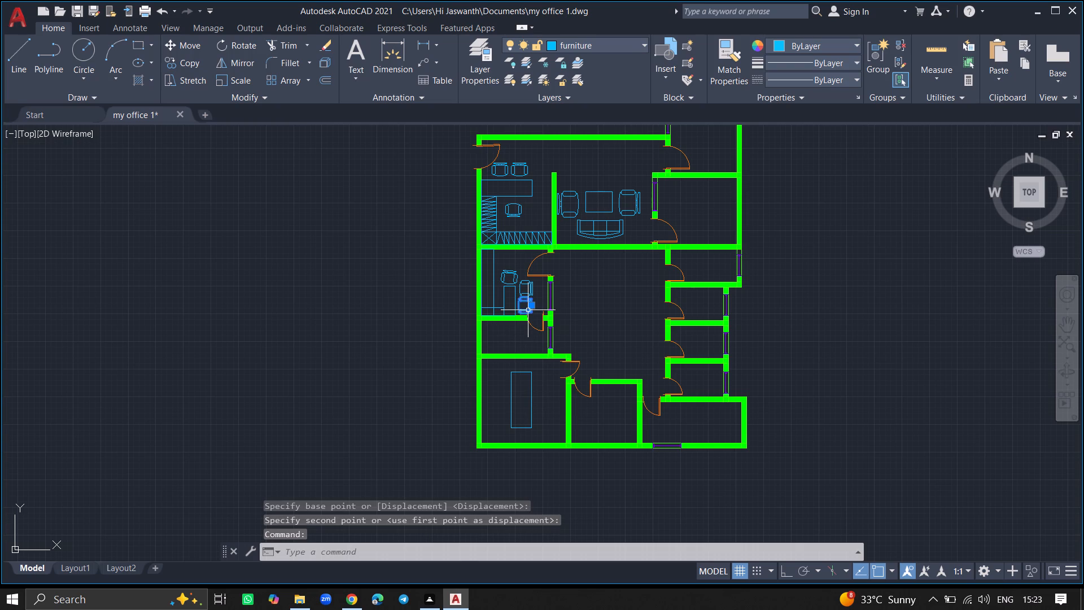
text(copy)
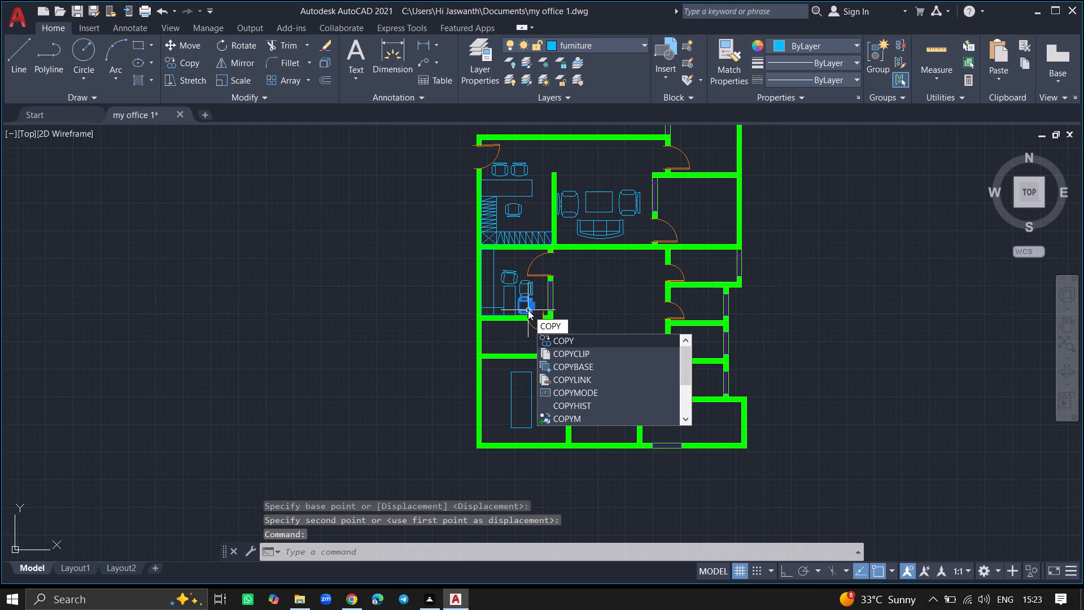
key(Return)
click(528, 310)
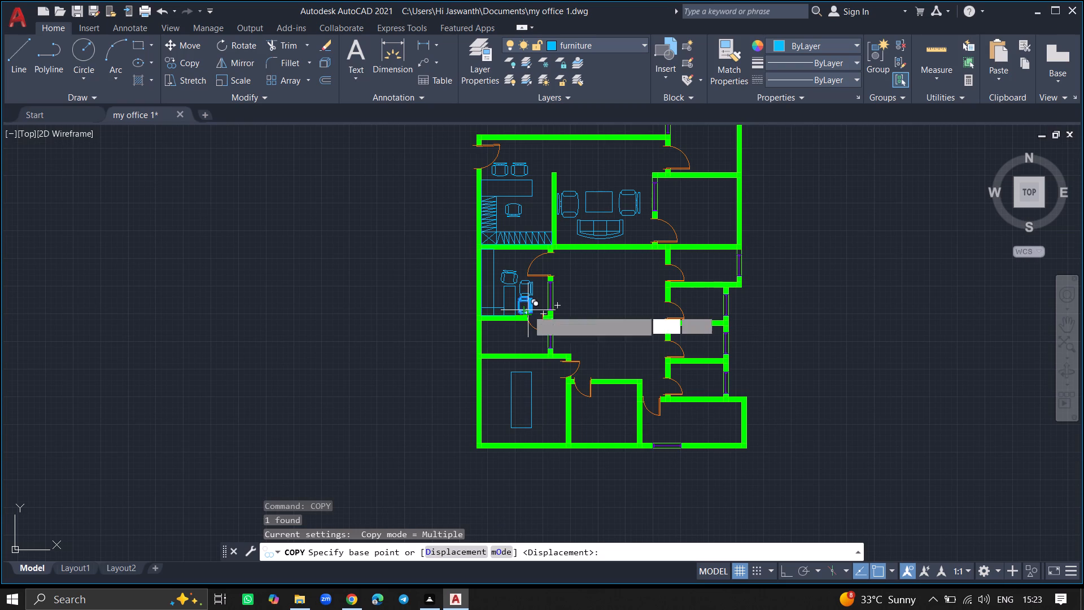
ctrl+scroll(541, 395, up, 1)
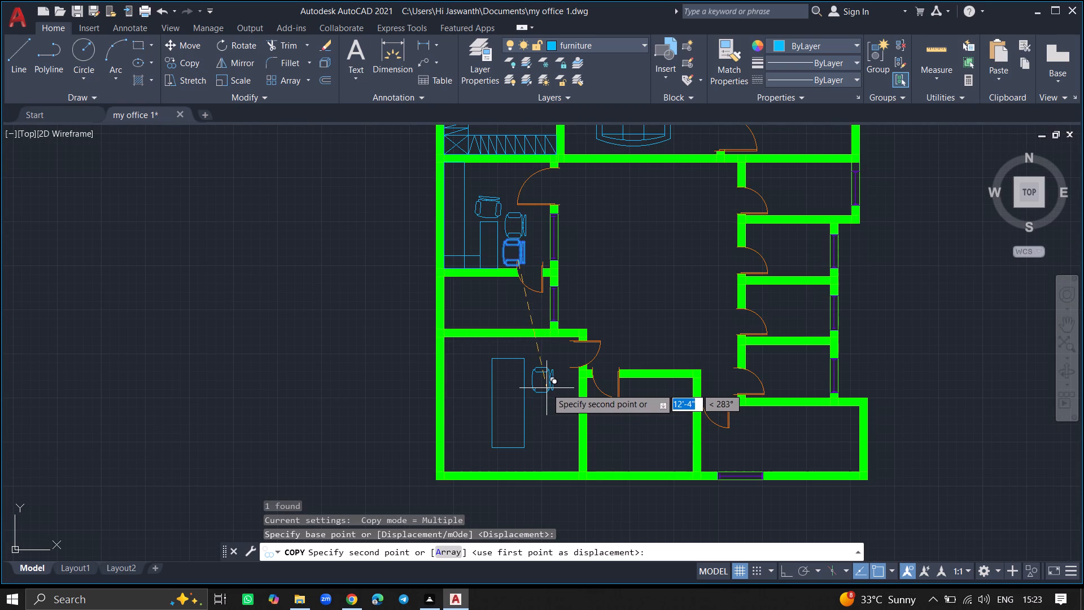
click(545, 382)
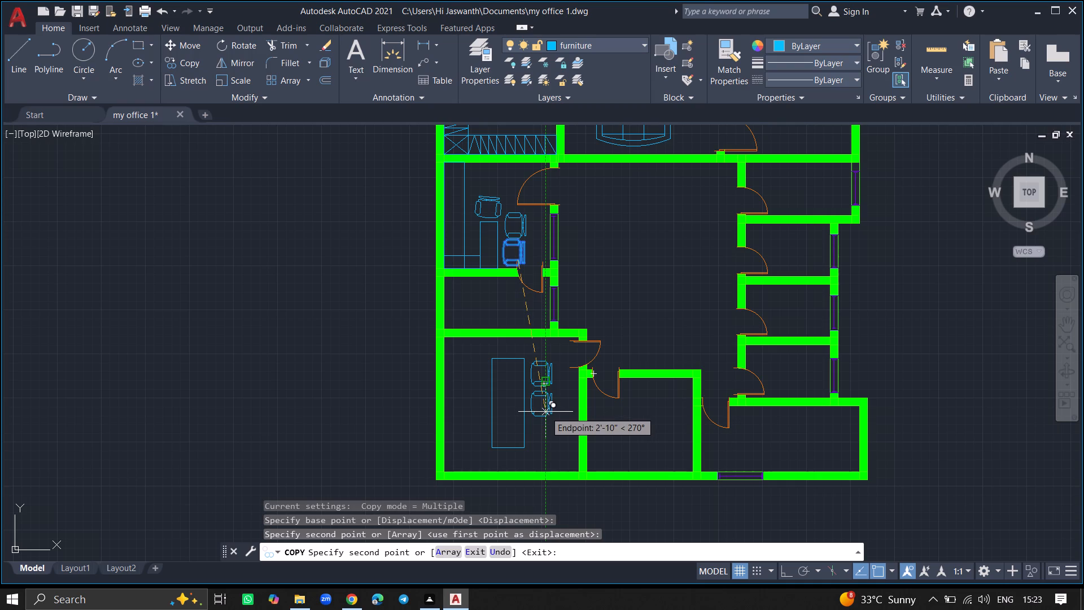
click(545, 412)
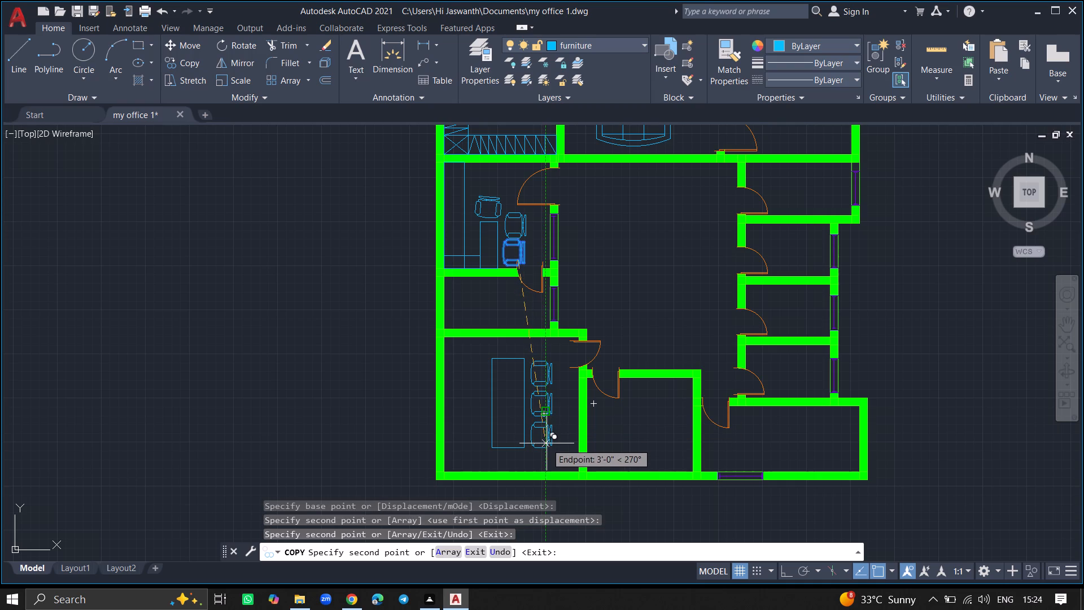
click(547, 443)
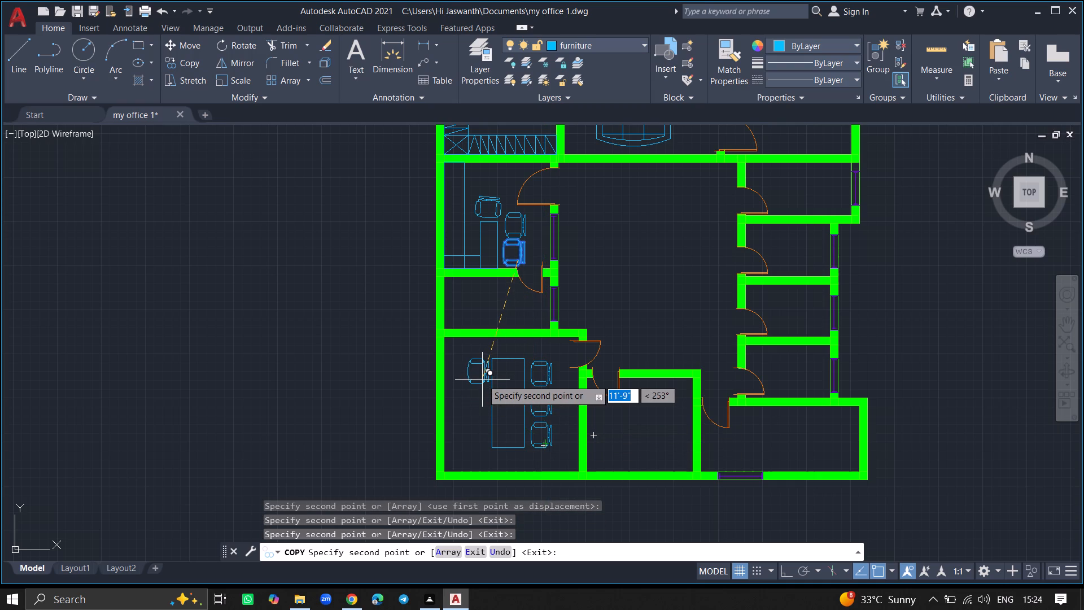
Place another copy of the chair on the west side of the southwest room's table, near its north end.
ctrl+scroll(482, 380, up, 3)
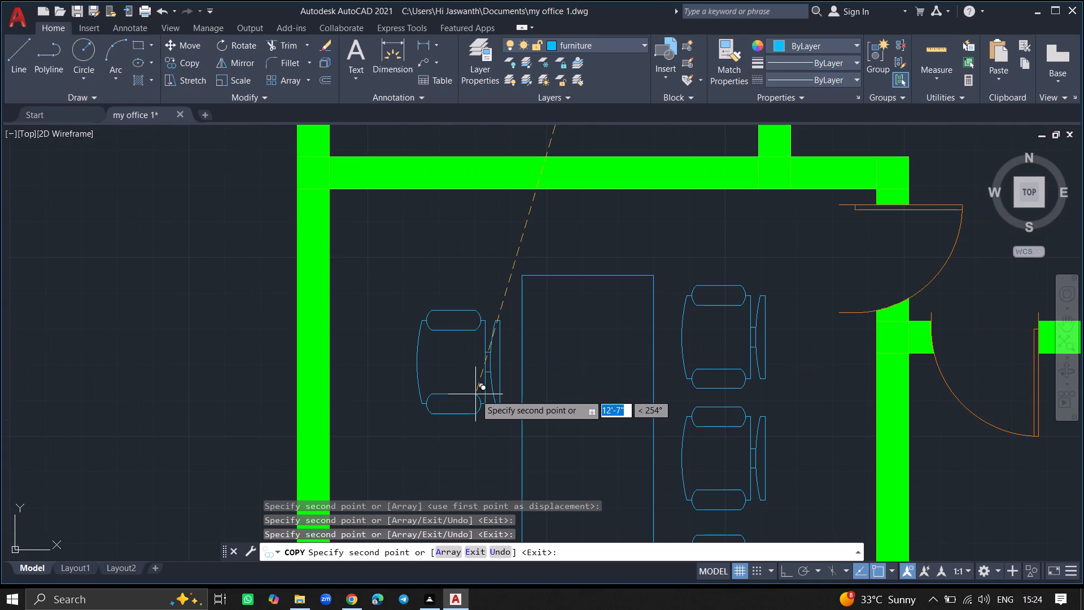
click(478, 387)
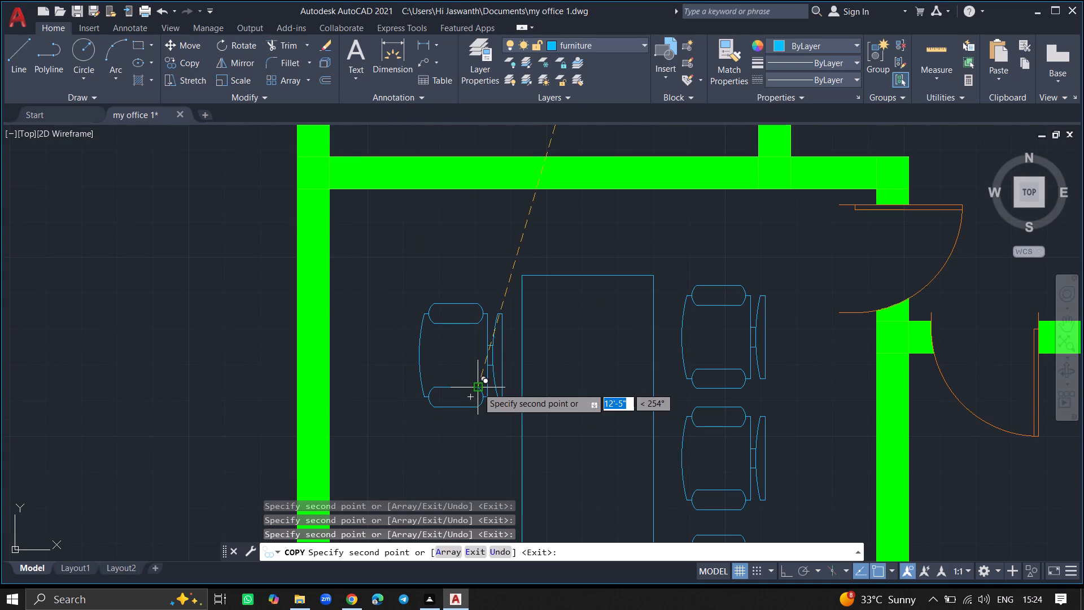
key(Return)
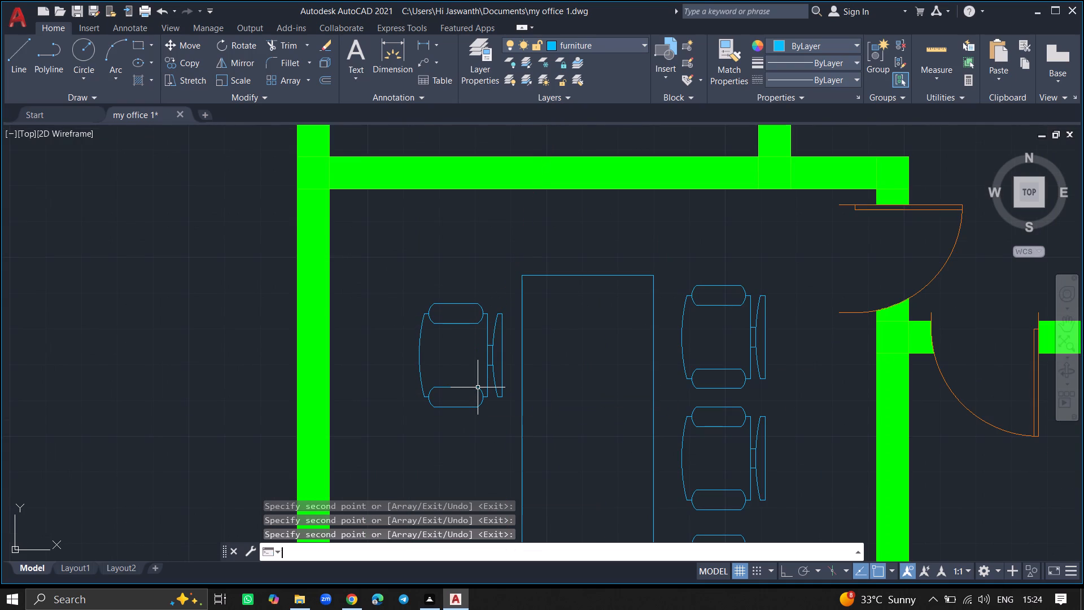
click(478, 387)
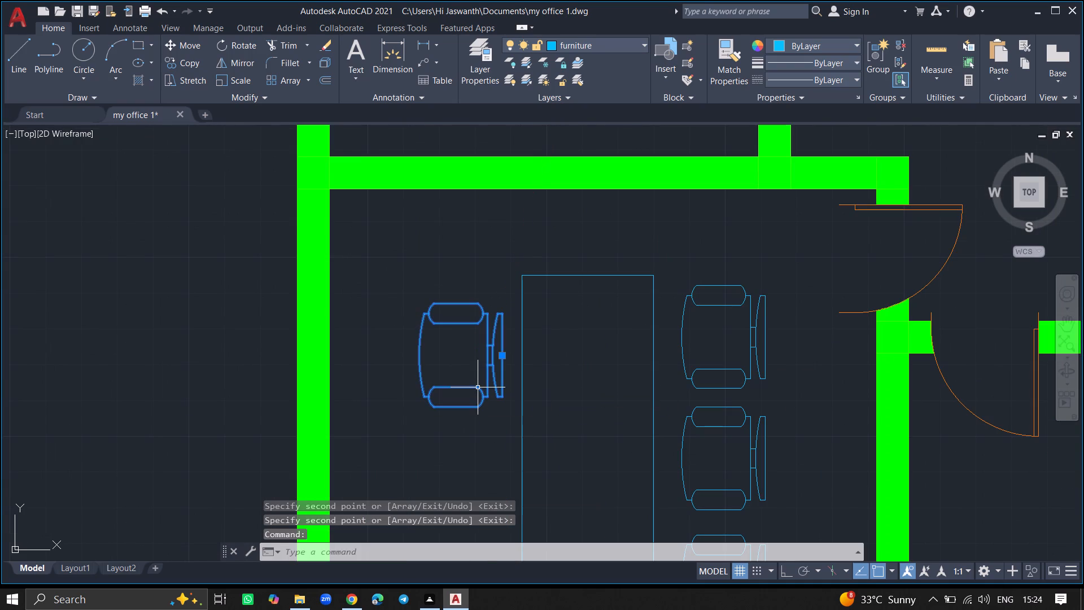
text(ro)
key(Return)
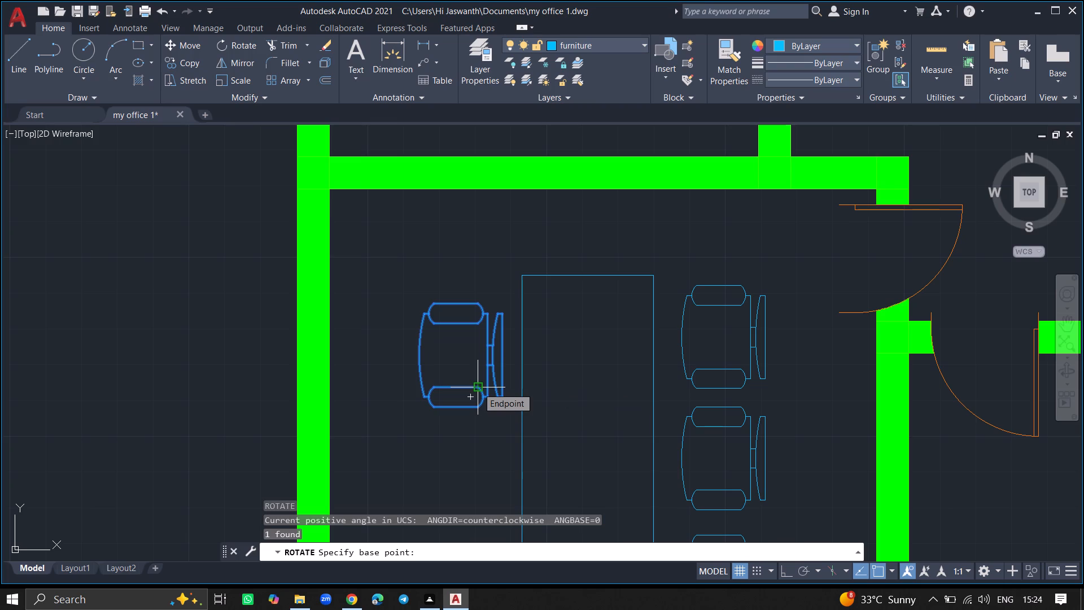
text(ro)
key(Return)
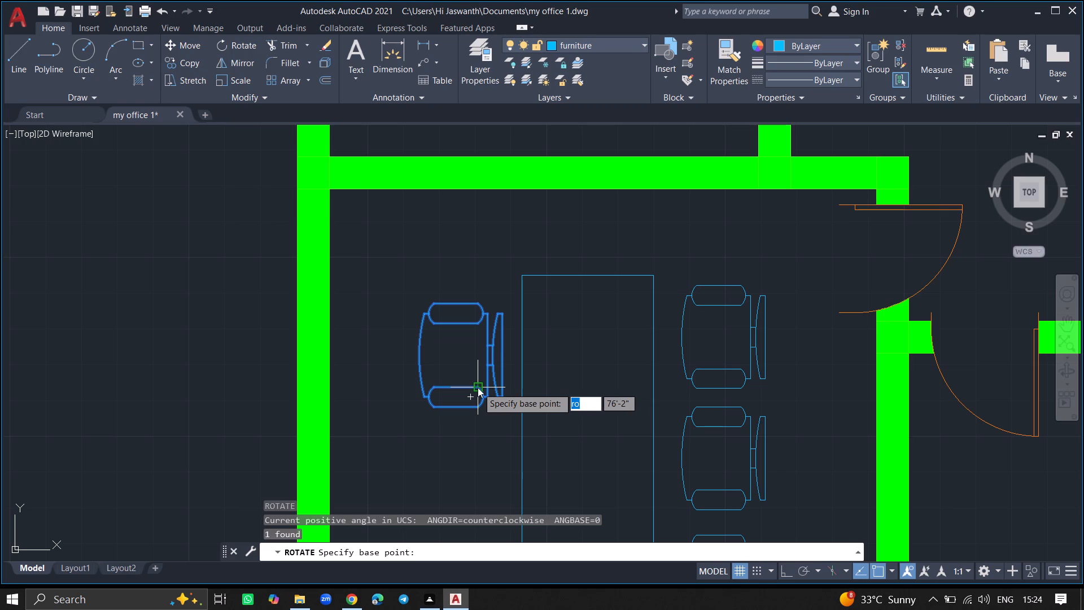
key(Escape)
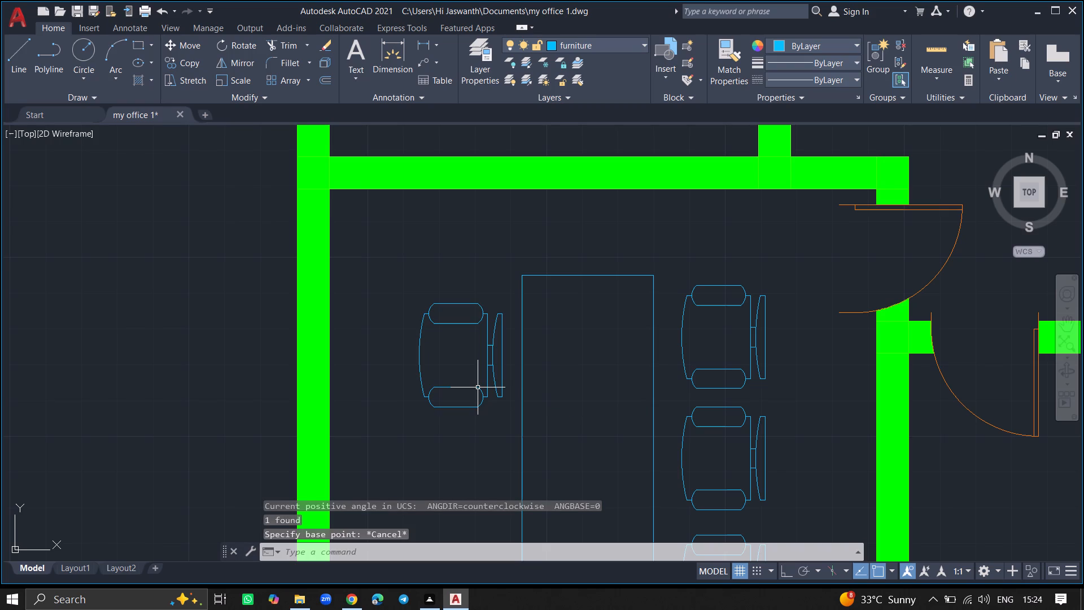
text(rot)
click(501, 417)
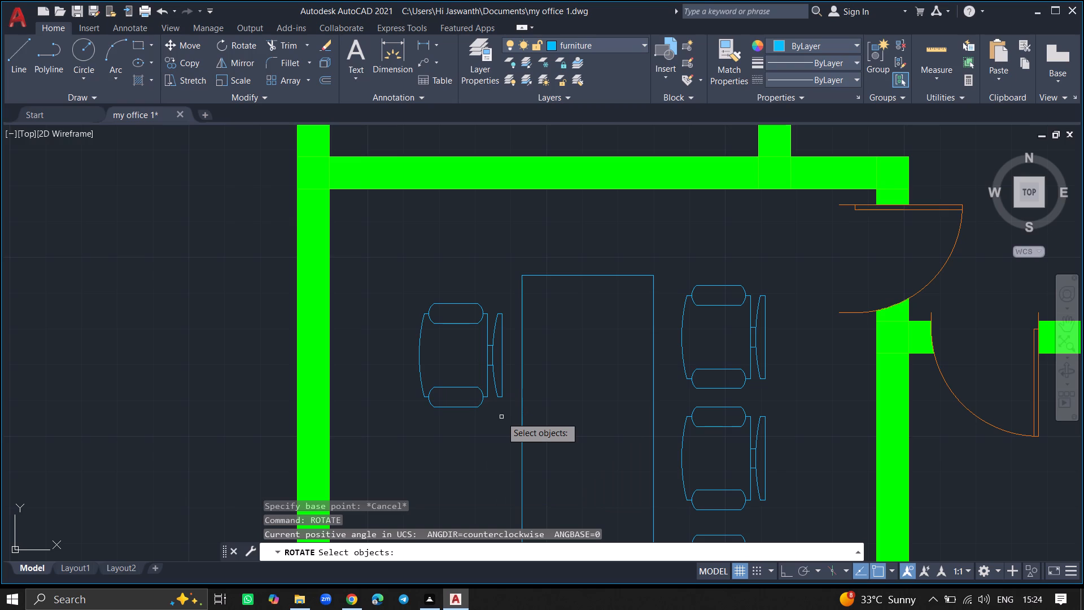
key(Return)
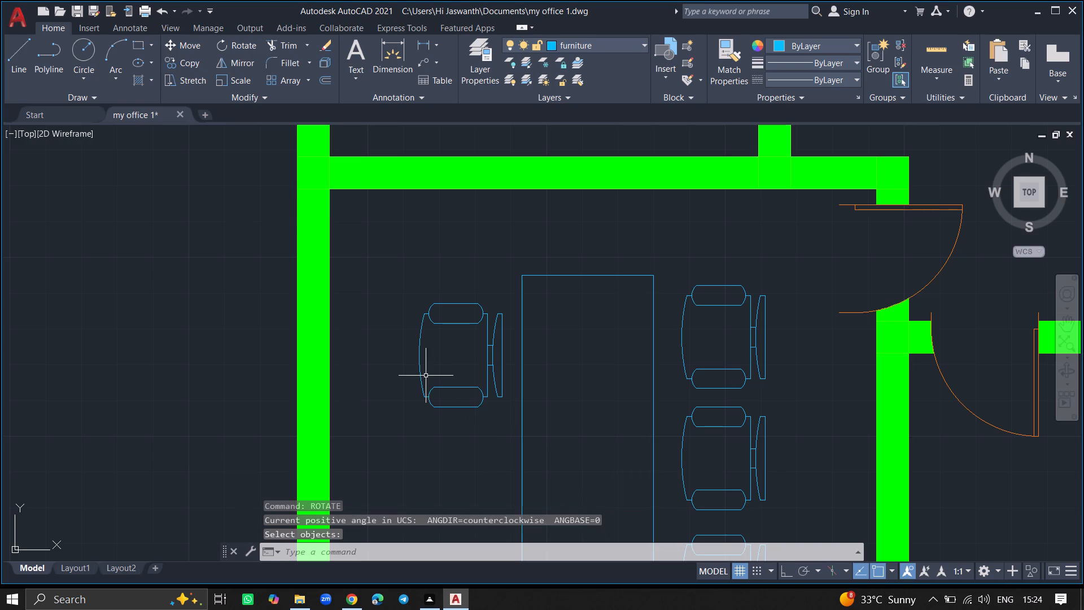
Rotate the chair west of the southwest room's table 180° about the midpoint of its seat's front edge.
click(422, 376)
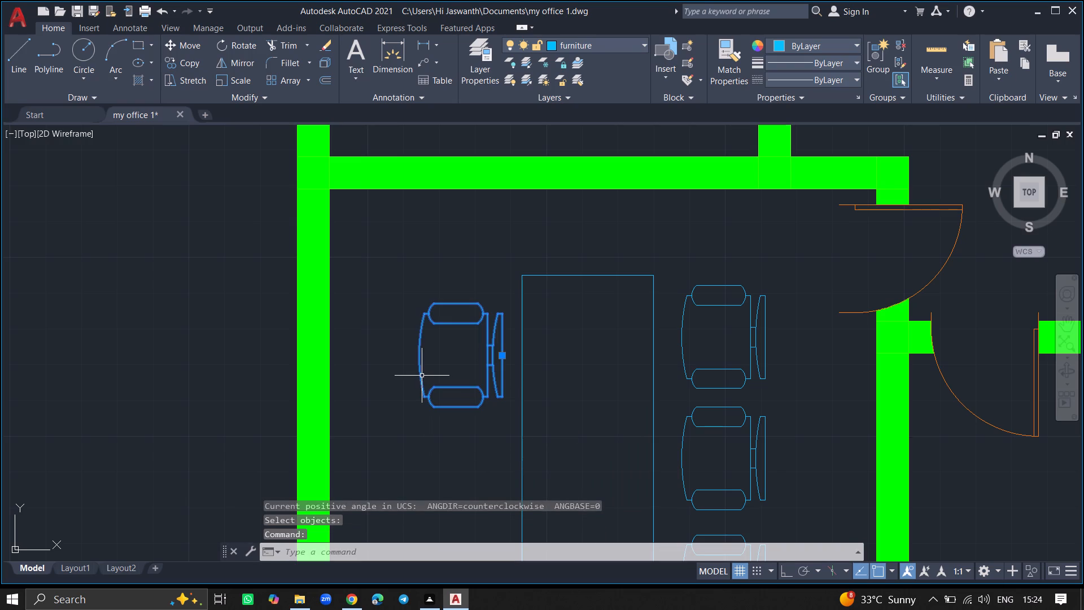
text(rot)
text(ate)
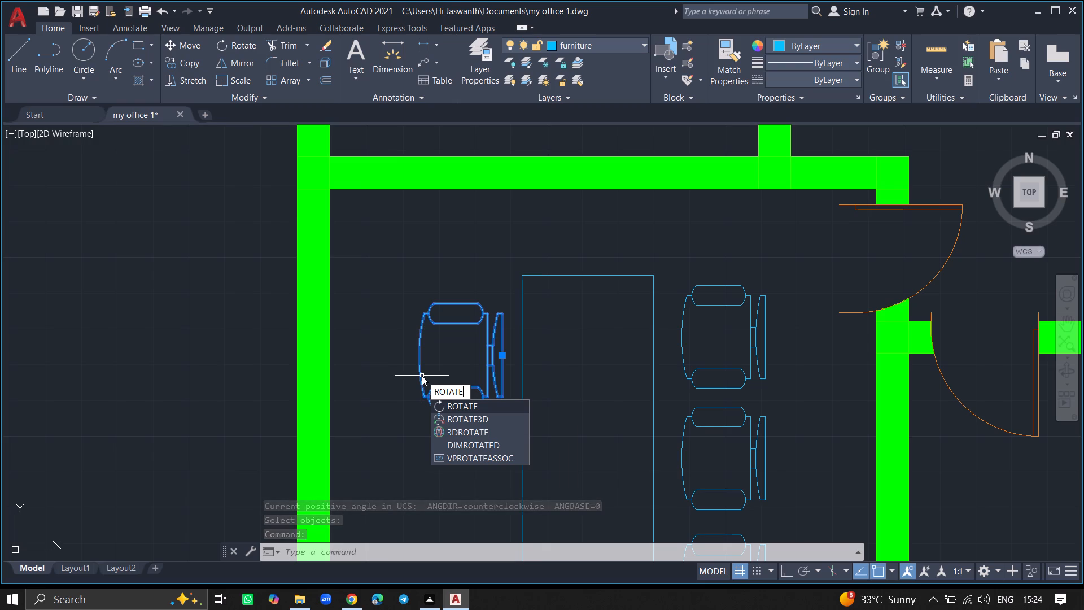
key(Return)
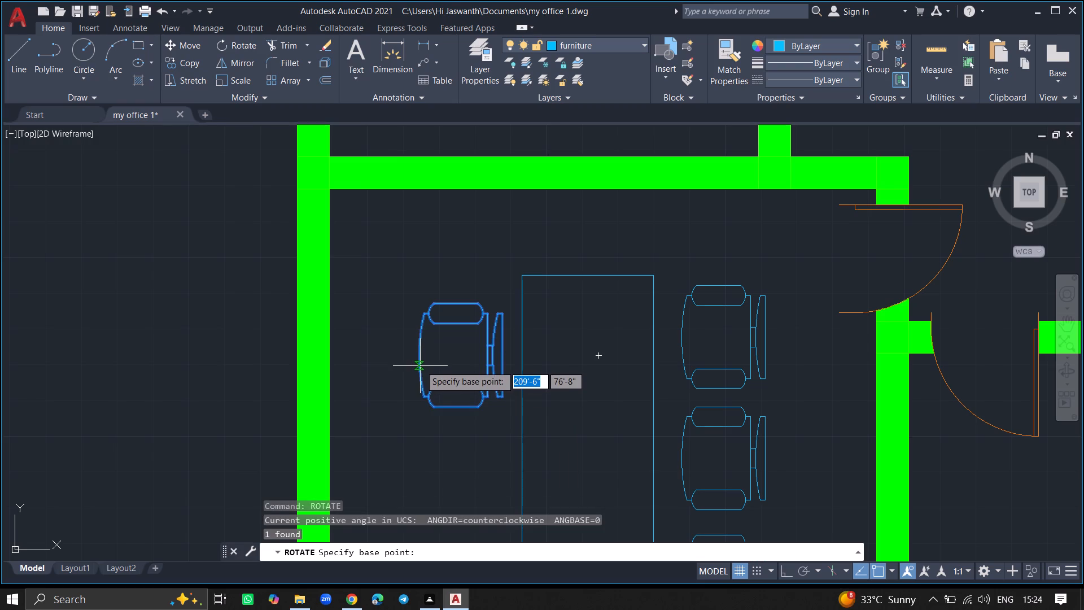
click(420, 358)
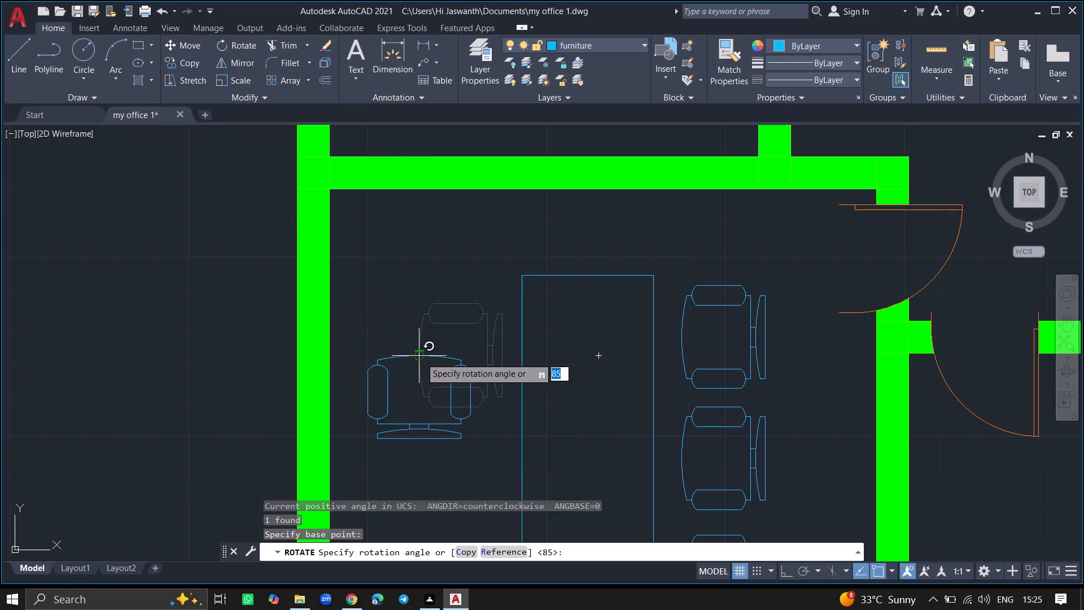
key(F8)
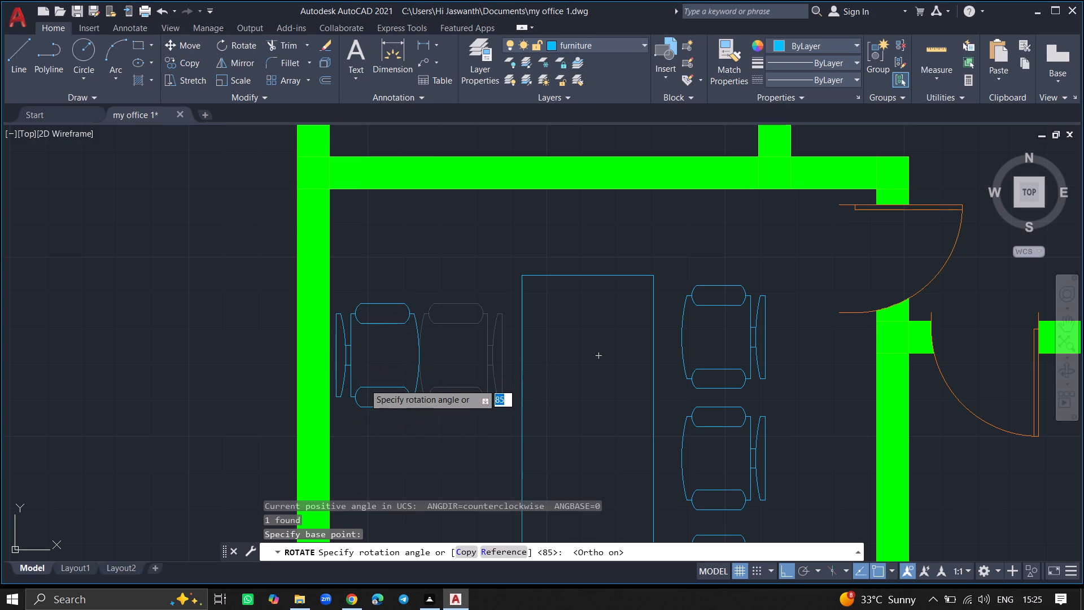
click(364, 384)
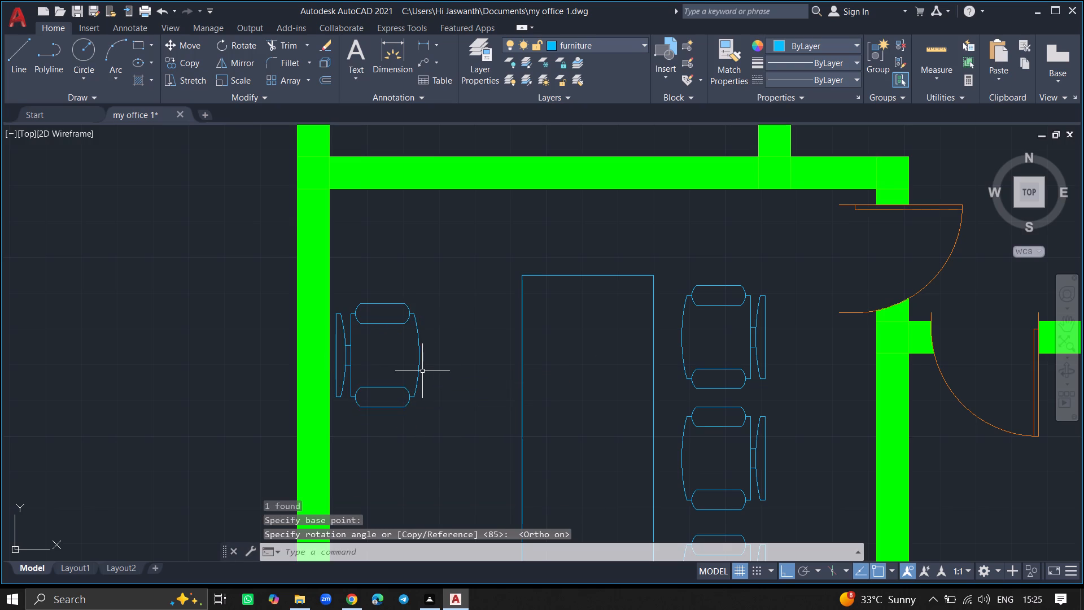
Move the rotated chair about 2' east and slightly north, beside the table's west edge near its north end.
click(419, 372)
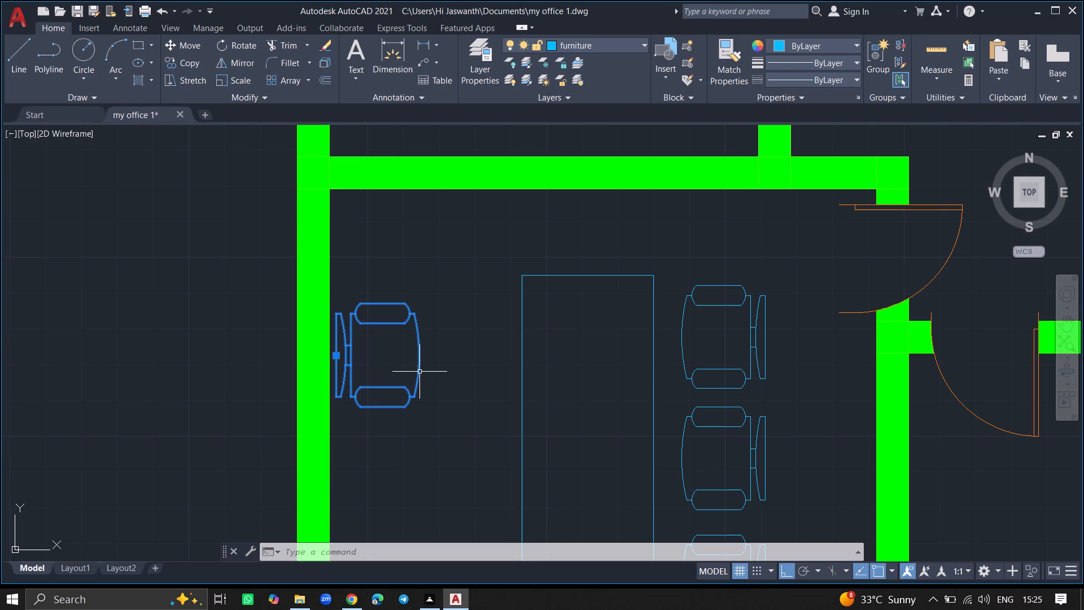
text(mo)
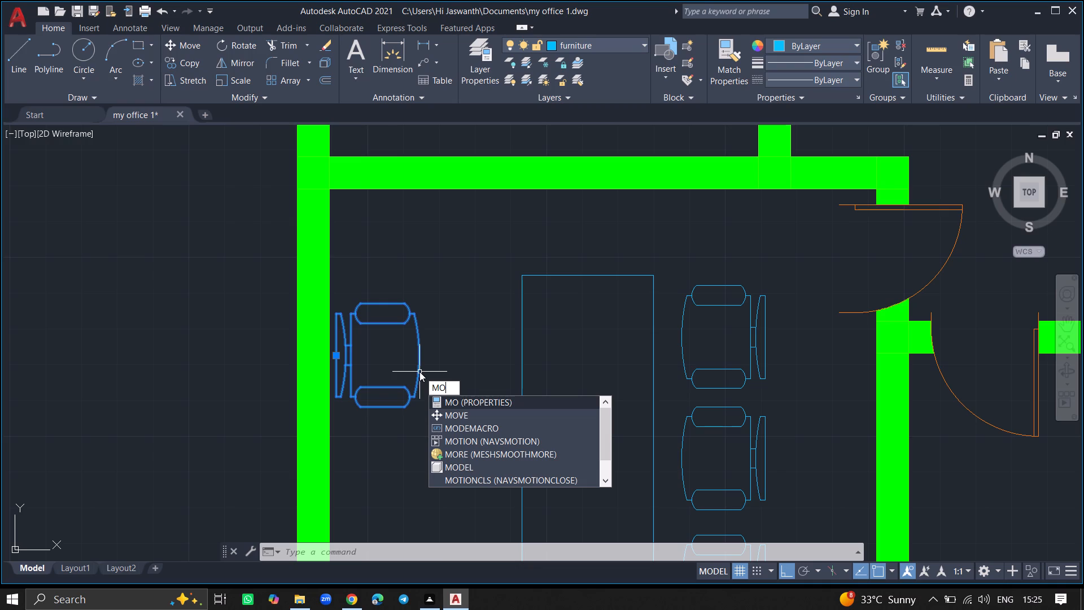
text(ve)
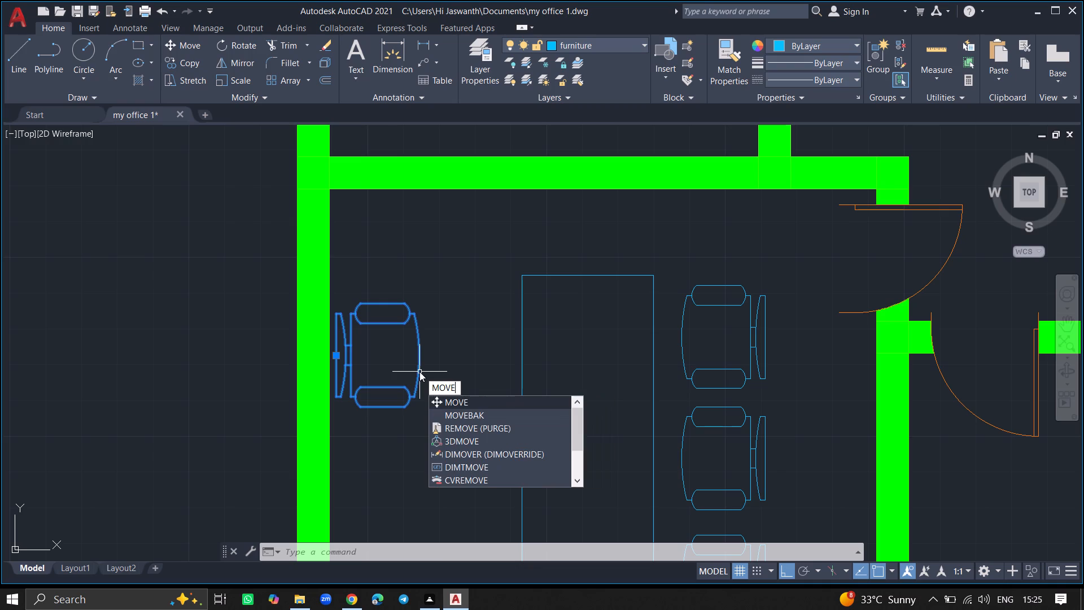
key(Return)
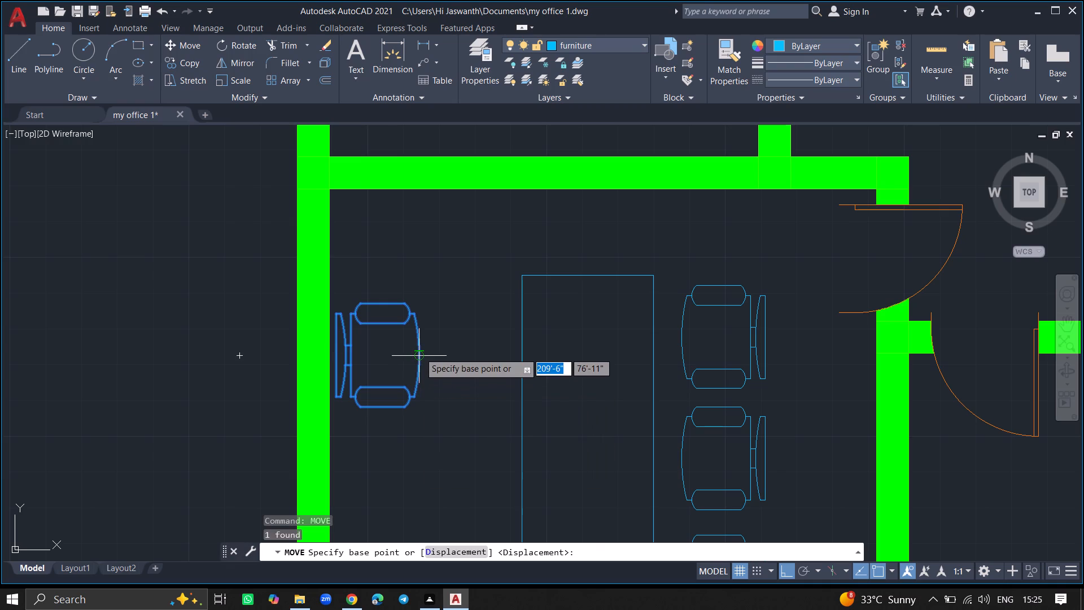
click(419, 352)
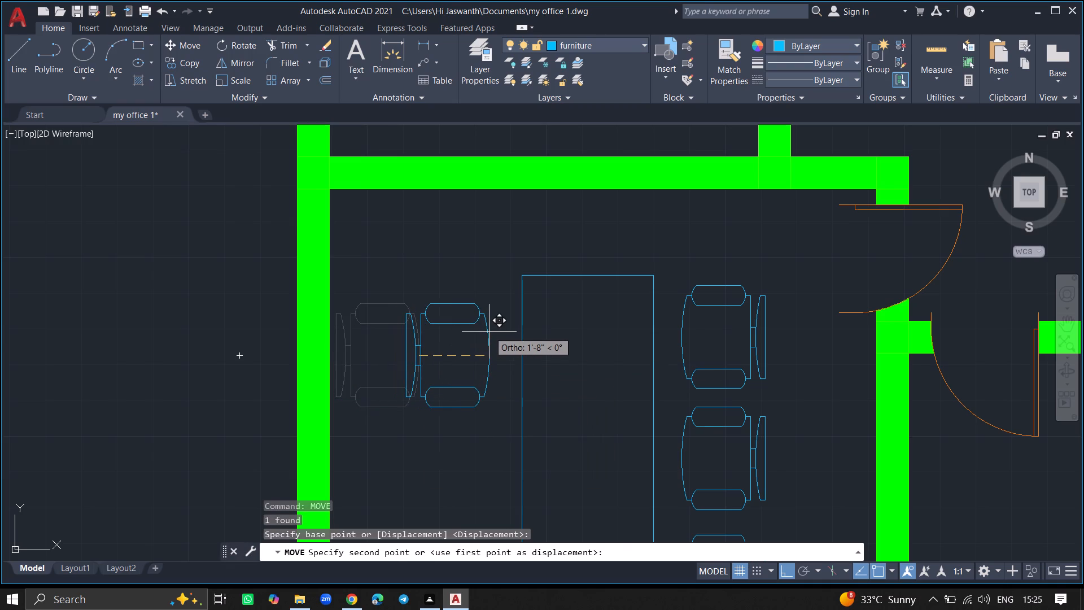
key(F8)
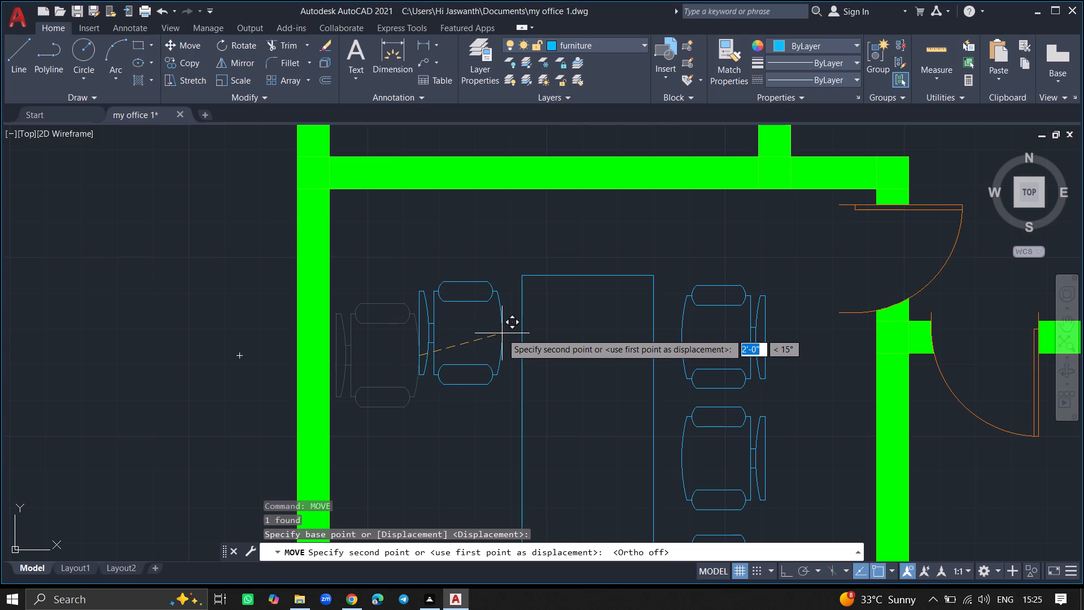
click(504, 333)
Copy the west-side chair twice southward along the table, the first about 2'-8" away and the second near the table's south end.
click(504, 333)
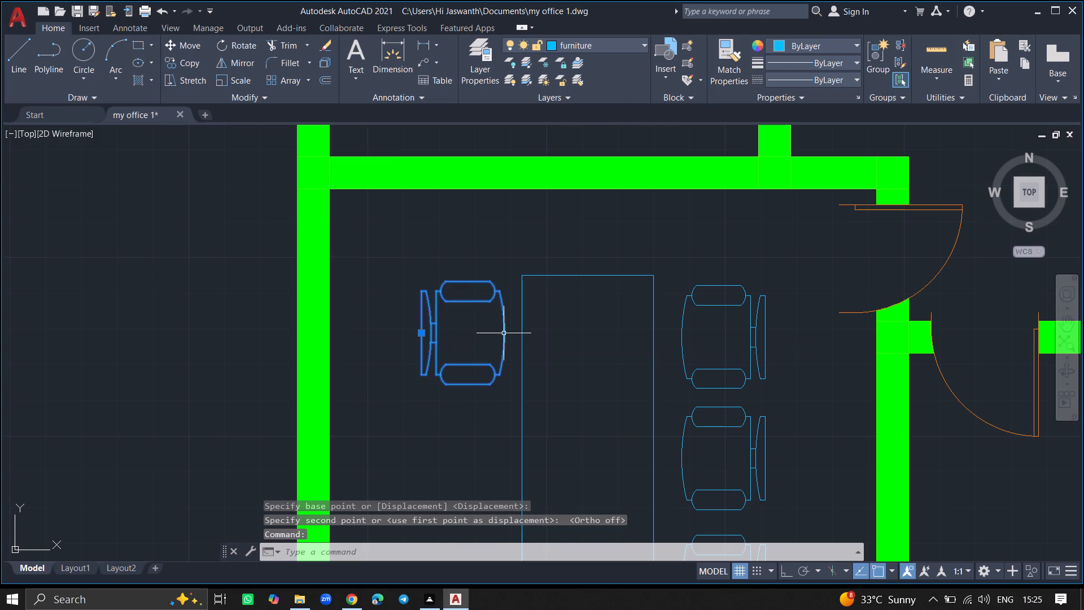
text(copy)
key(Return)
click(504, 333)
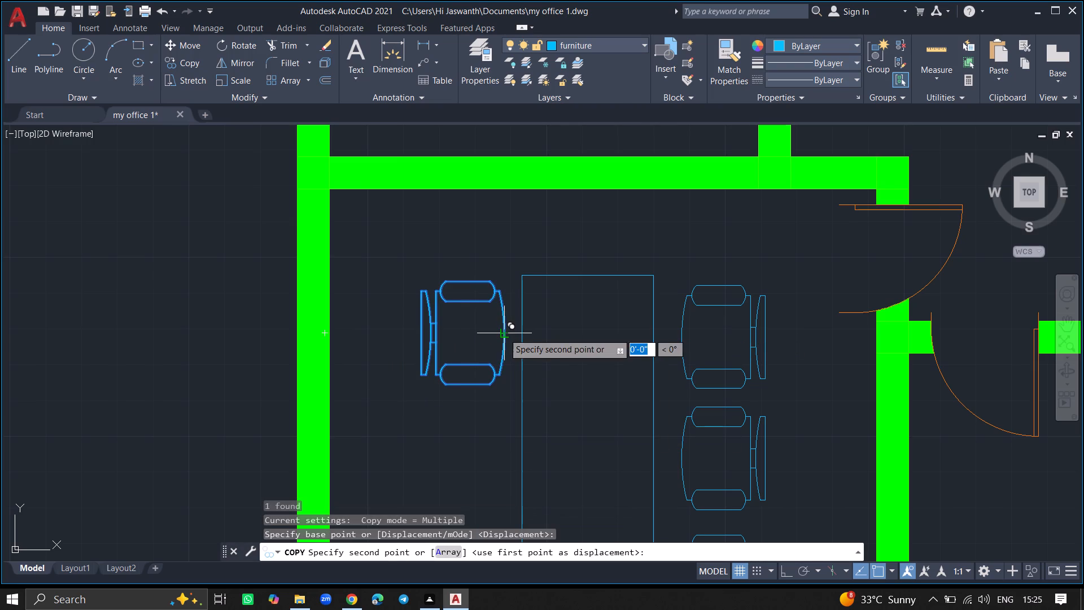
click(501, 447)
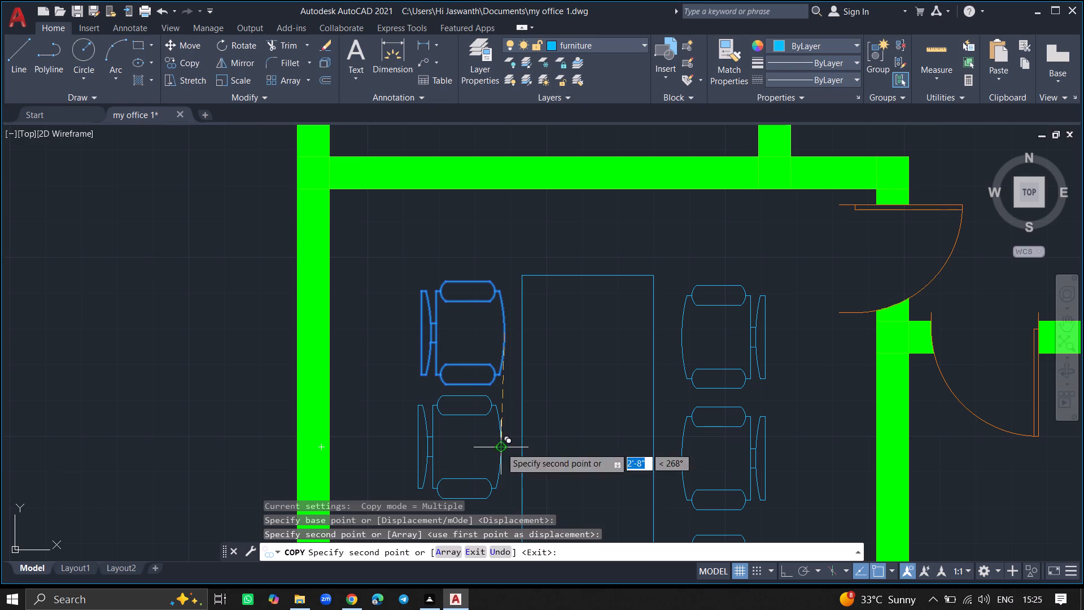
ctrl+scroll(542, 380, down, 3)
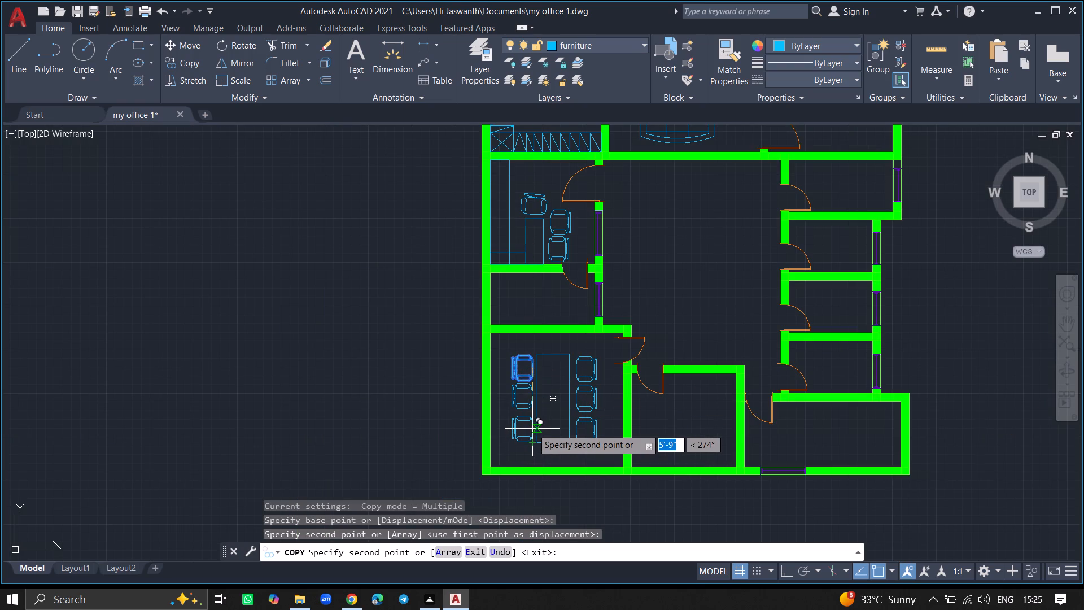
ctrl+scroll(532, 429, up, 3)
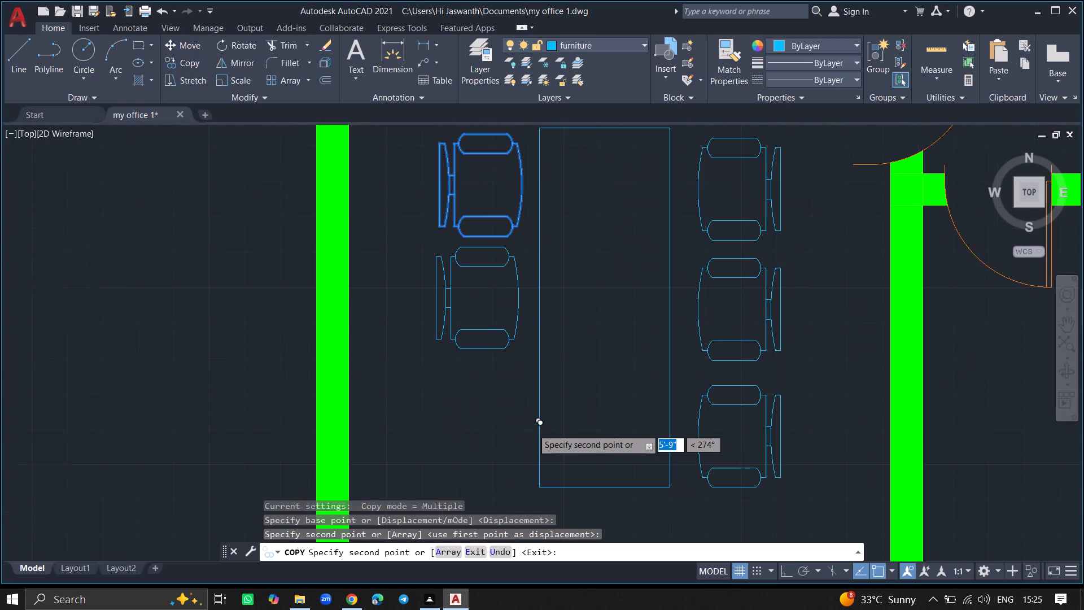
click(523, 426)
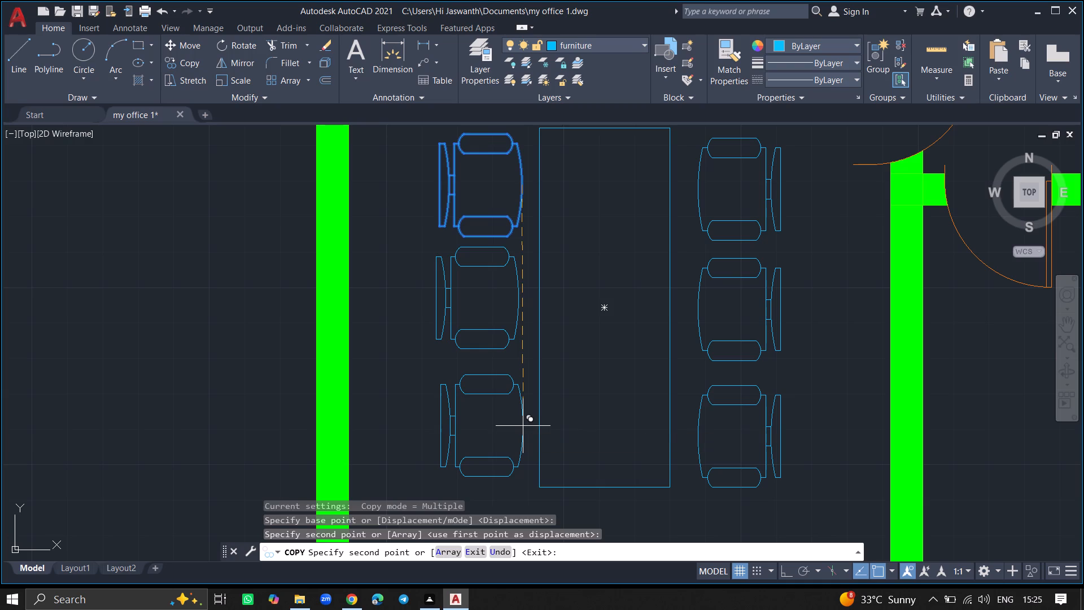
Place two more copies of the chair over the table, one at its south end and one at its north end.
ctrl+scroll(639, 392, down, 1)
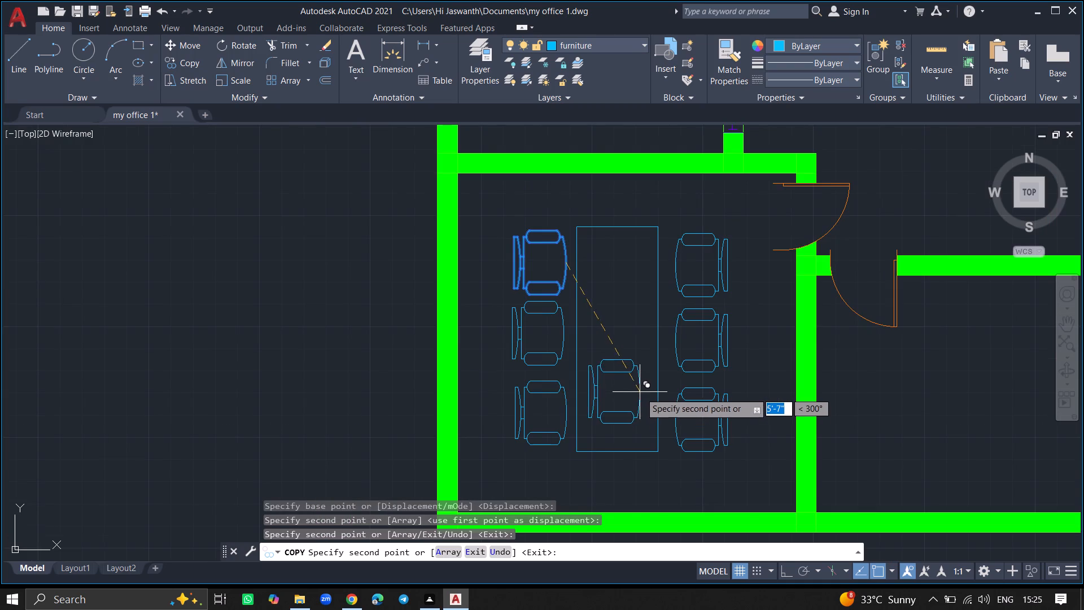
click(648, 419)
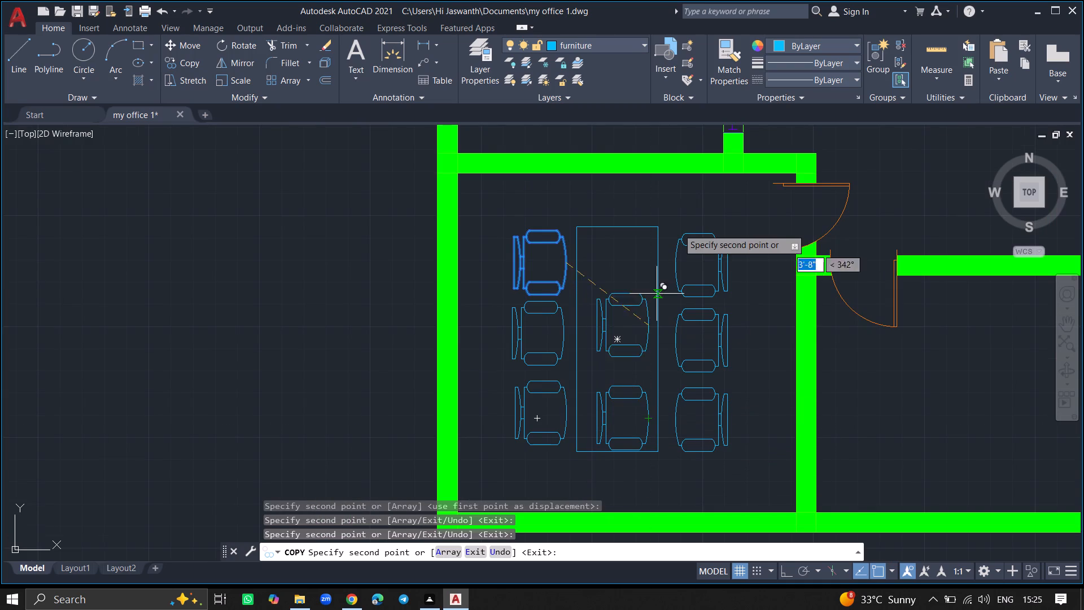
click(654, 221)
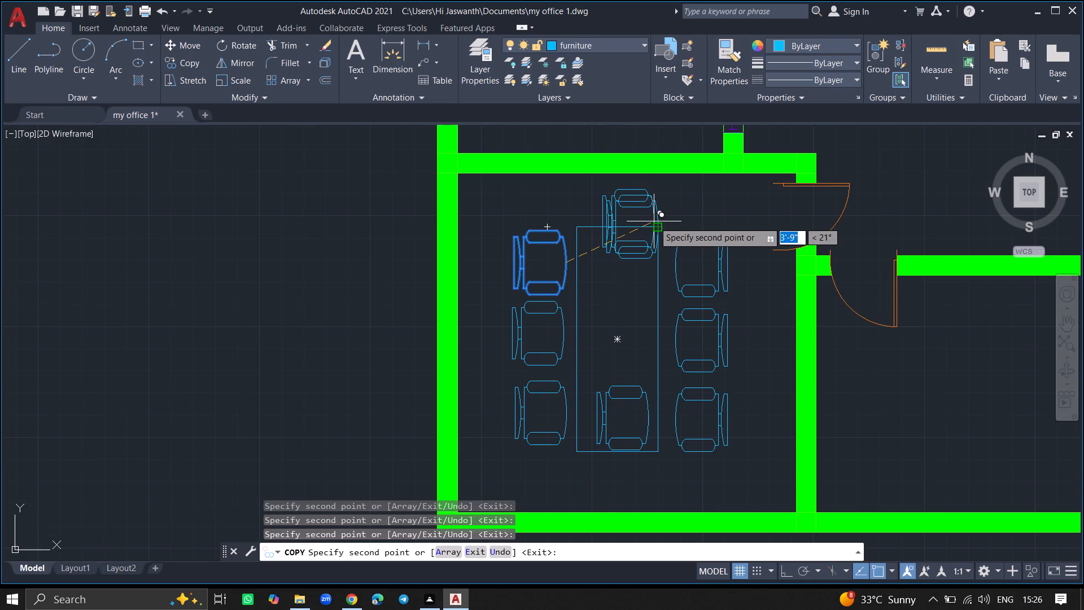
key(Return)
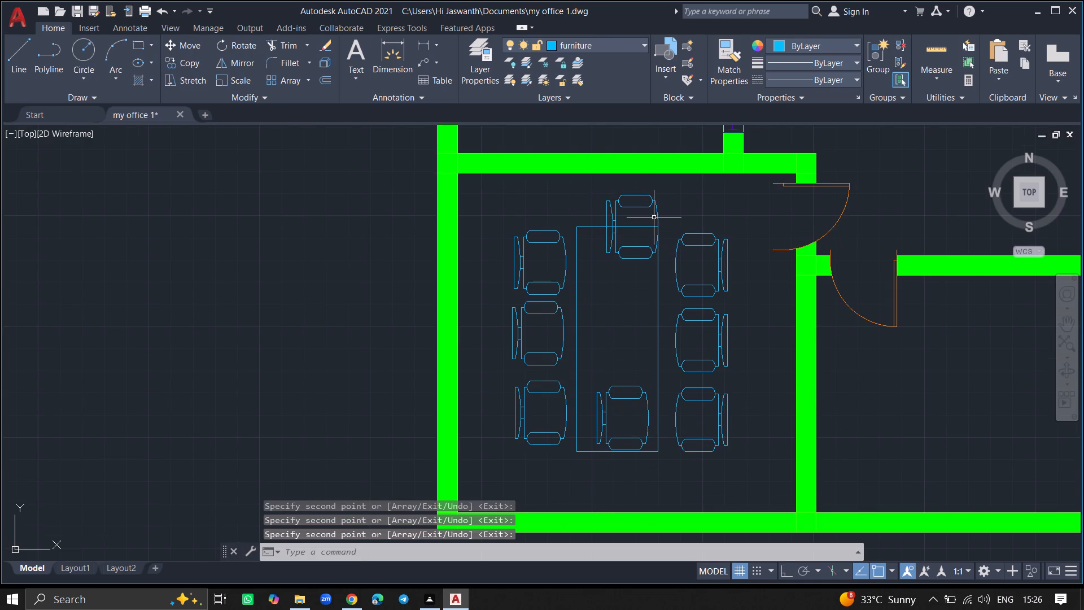
Rotate the chair at the table's north end 90° clockwise about its backrest midpoint so it faces south.
click(657, 213)
text(ro)
key(Return)
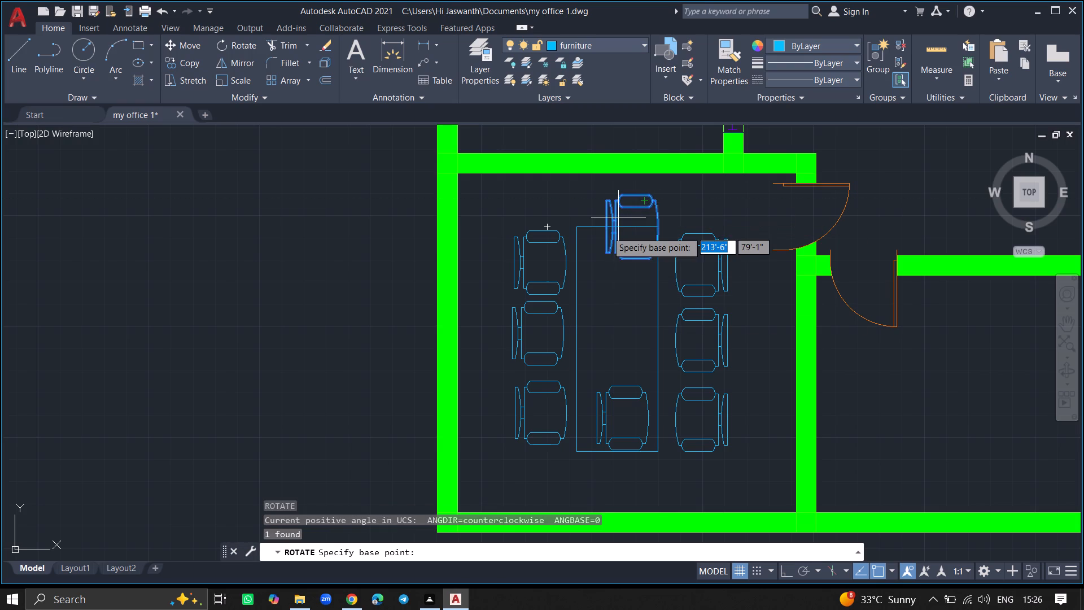
click(607, 229)
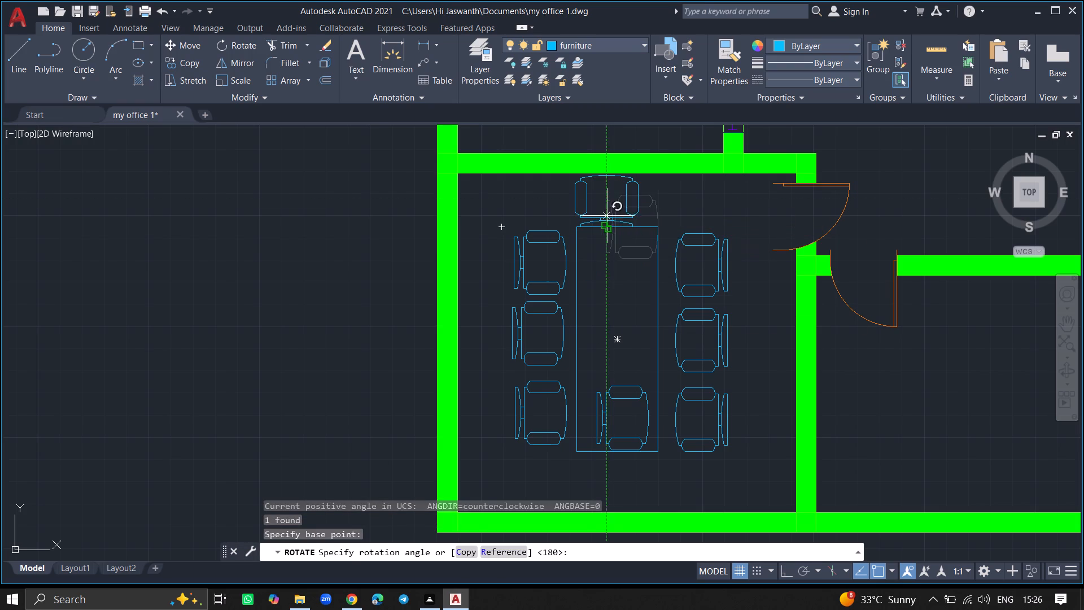
click(606, 274)
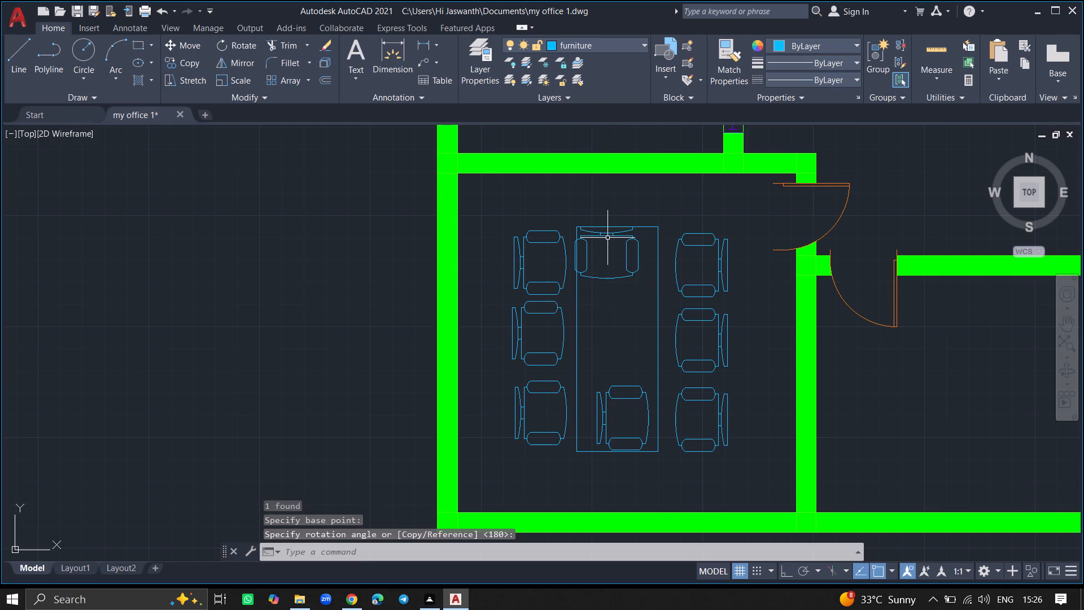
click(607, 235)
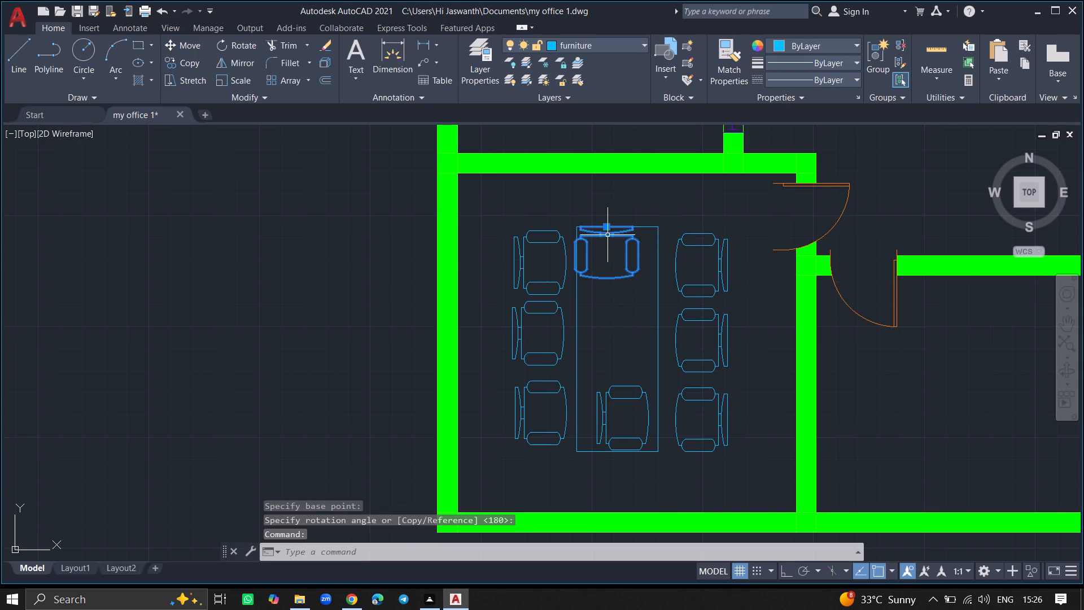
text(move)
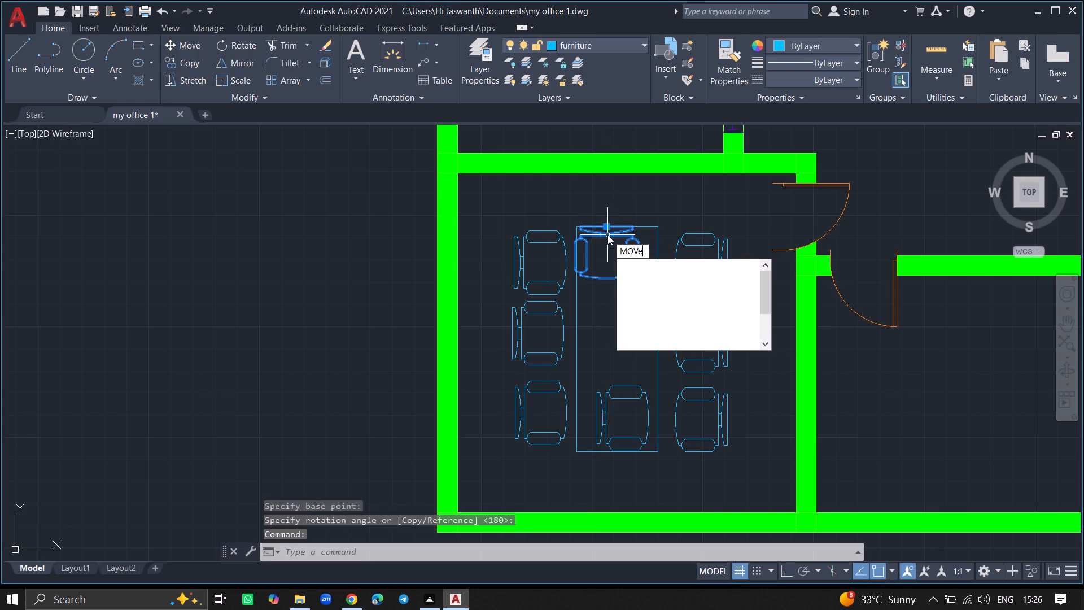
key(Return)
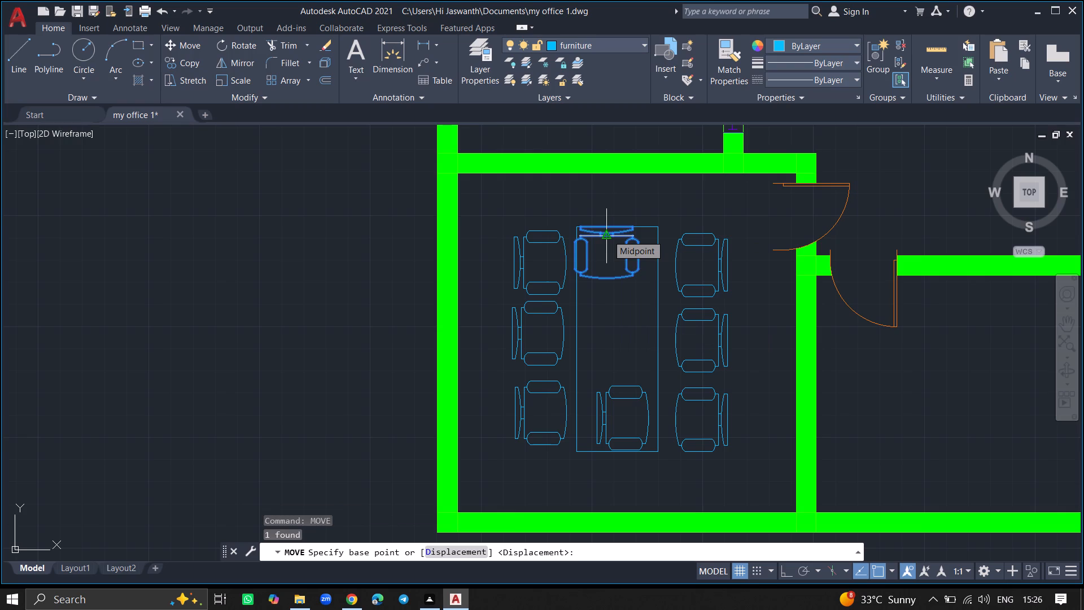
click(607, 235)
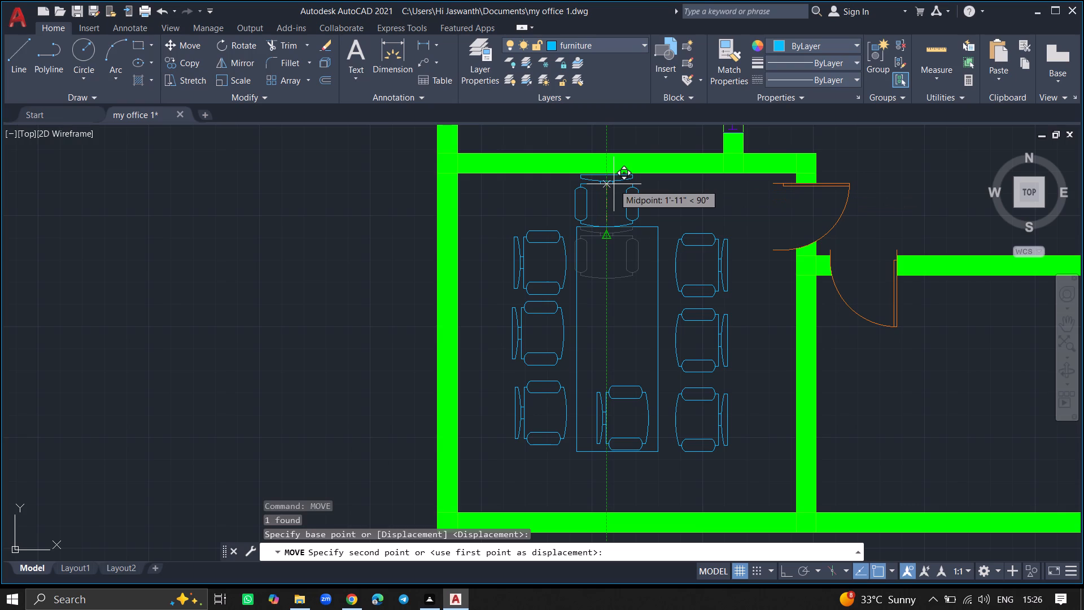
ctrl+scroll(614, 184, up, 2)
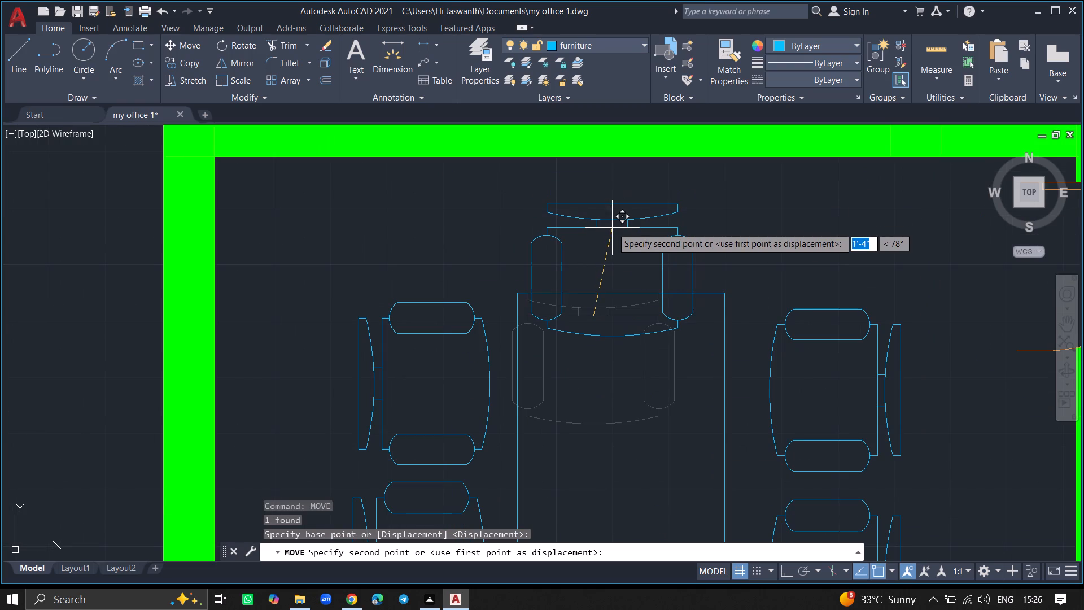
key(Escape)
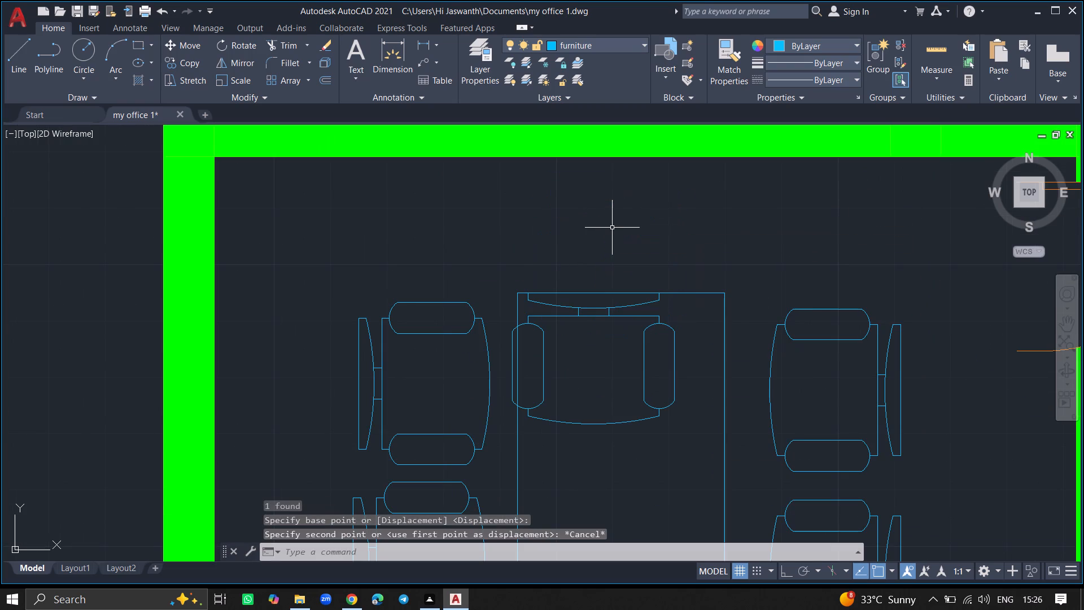
Delete the south-facing chair at the north end of the southwest corner room's table.
click(599, 307)
key(Delete)
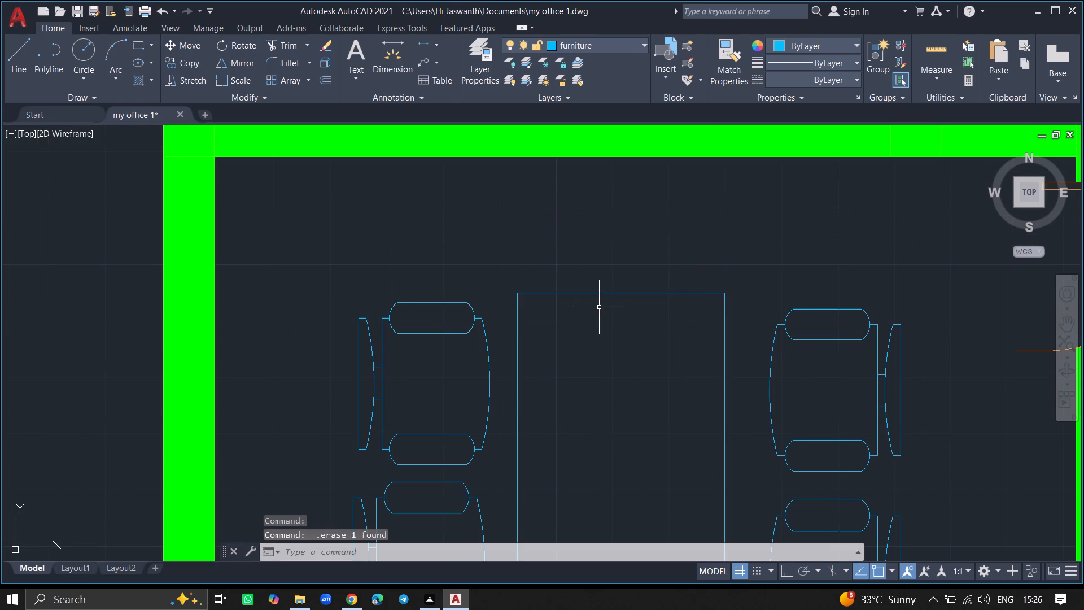
Rotate the chair at the table's south end 90° counterclockwise about its backrest so it faces north.
ctrl+scroll(614, 262, down, 3)
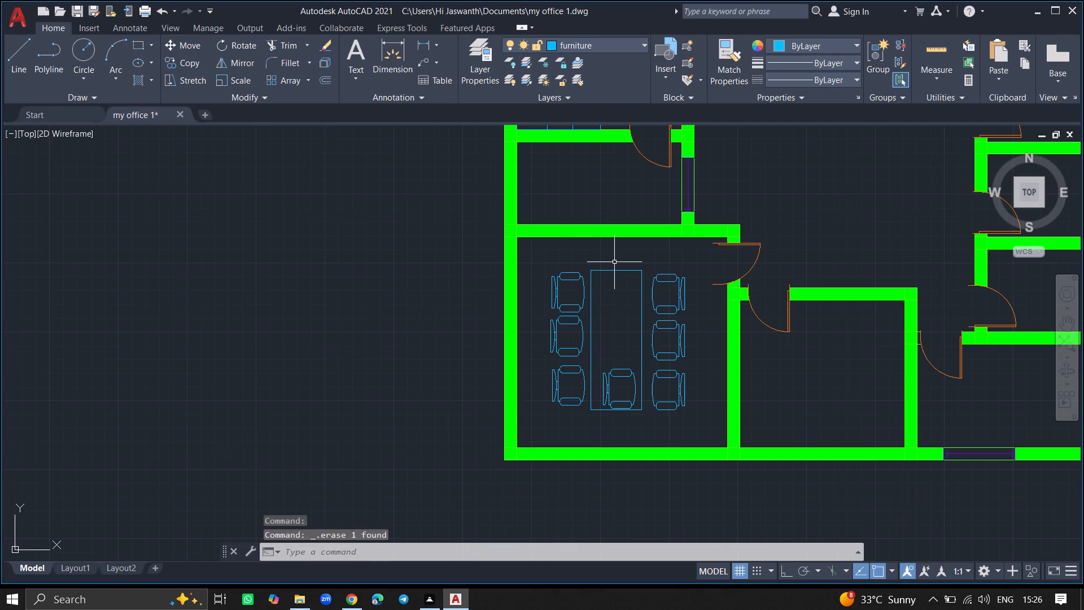
click(607, 386)
text(ro)
key(Return)
click(607, 386)
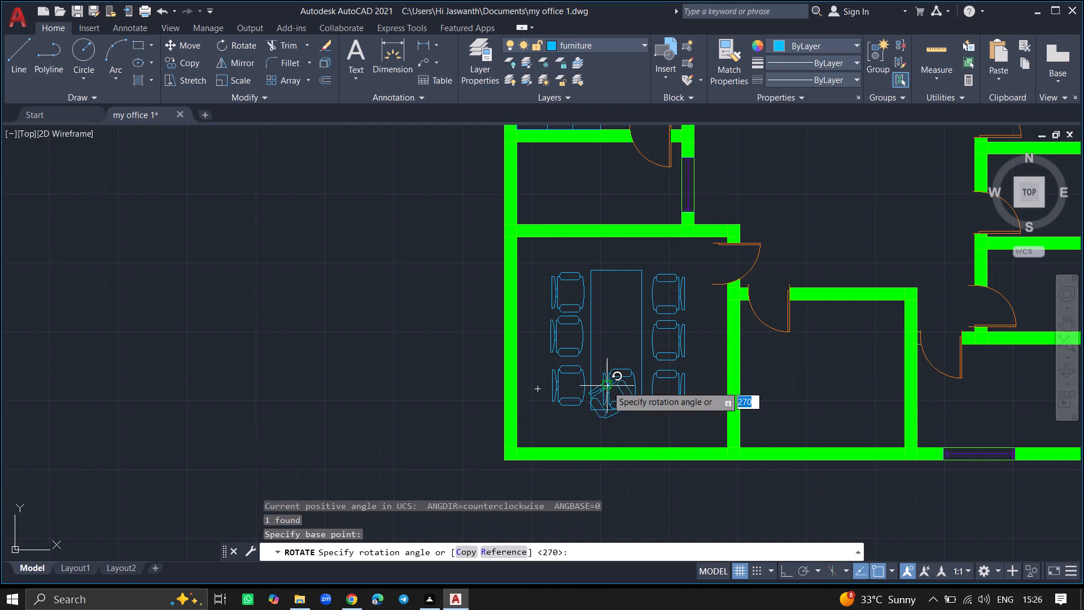
click(607, 356)
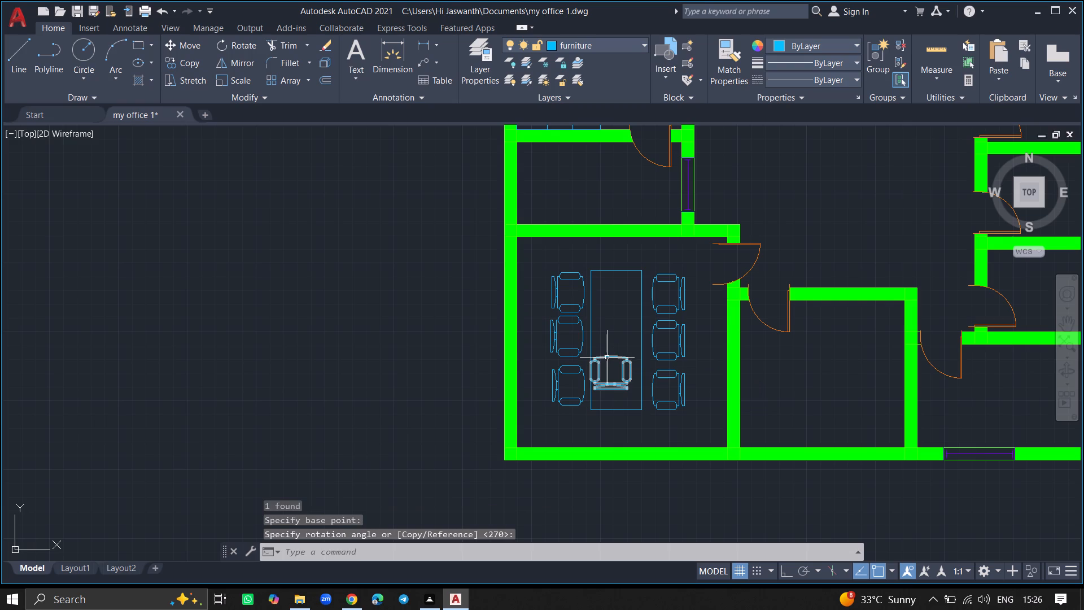
Move the north-facing chair about 3'-5" south, placing it just beyond the table's south edge.
click(607, 358)
text(move)
key(Return)
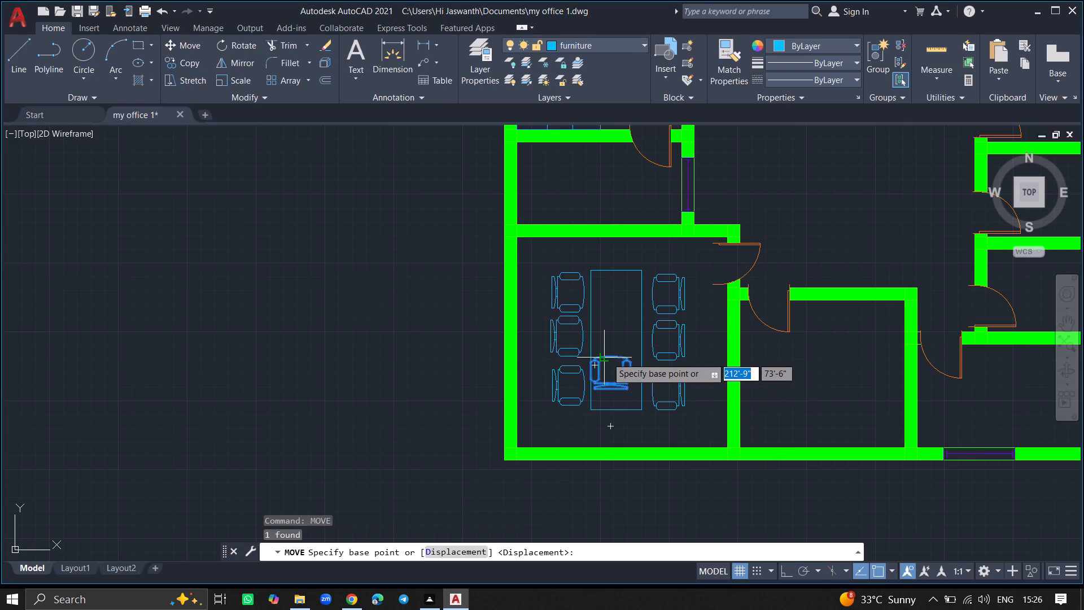
click(607, 358)
ctrl+scroll(597, 417, up, 4)
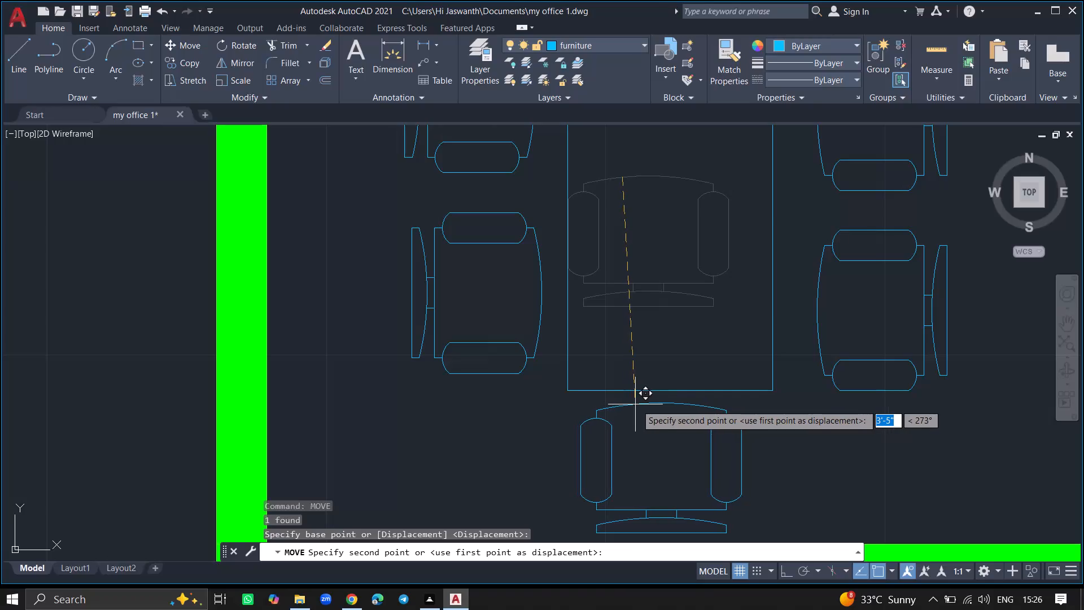
click(641, 404)
Draw a rectangular table about 2'-3" wide and 4' long near the north wall of the northeast corner room.
ctrl+scroll(671, 318, down, 5)
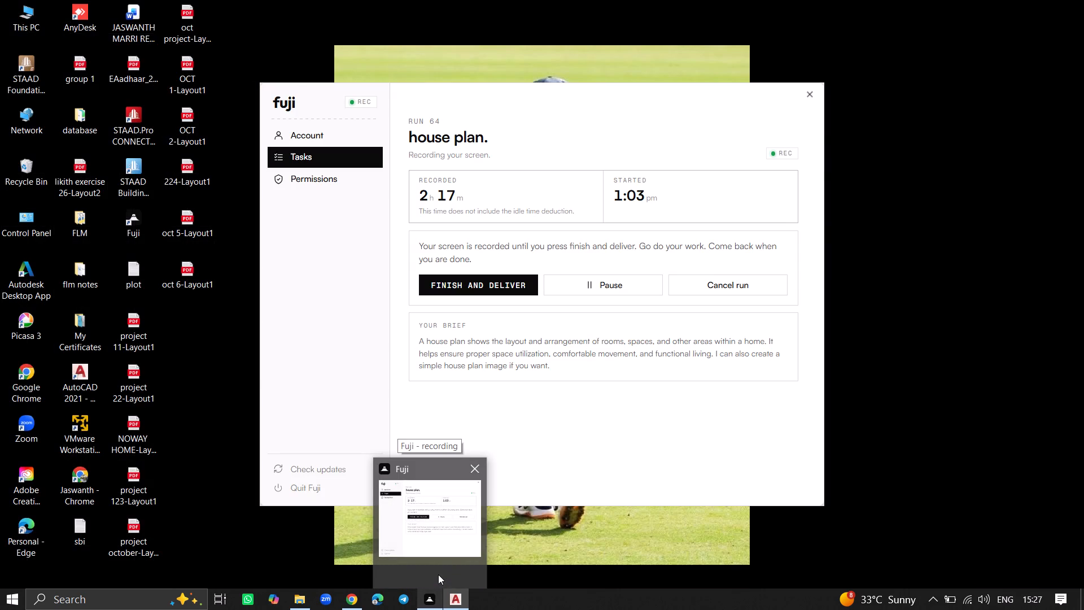
ctrl+scroll(616, 486, down, 1)
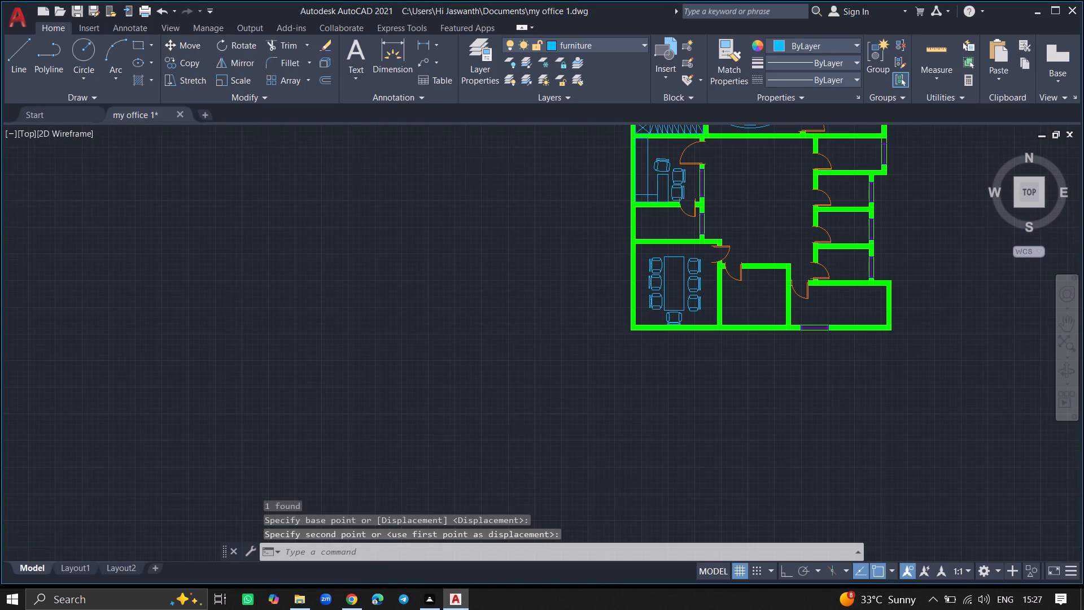
ctrl+scroll(616, 486, down, 1)
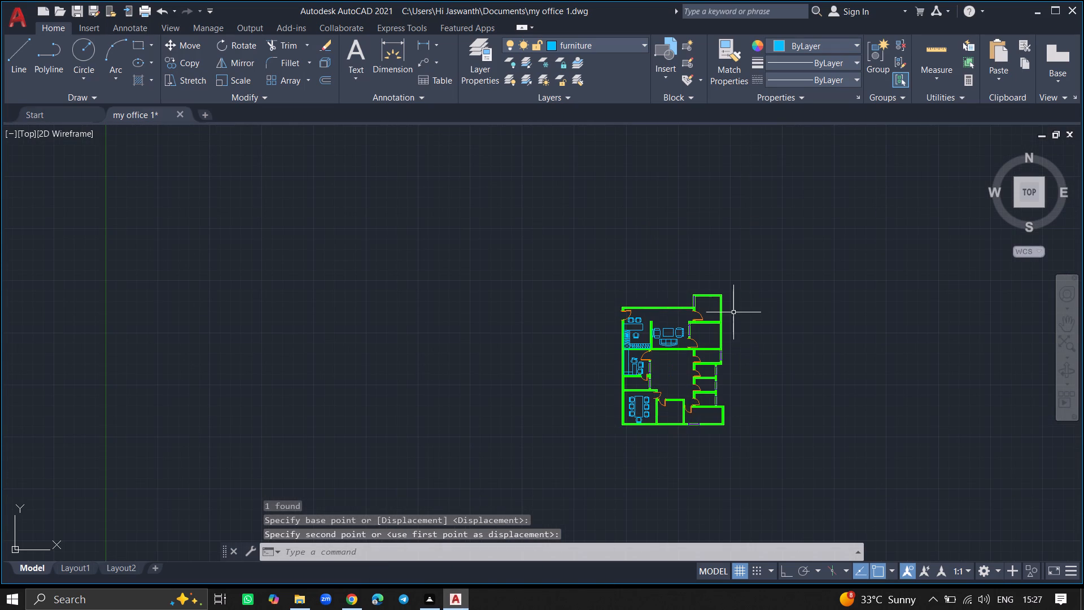
ctrl+scroll(715, 312, up, 2)
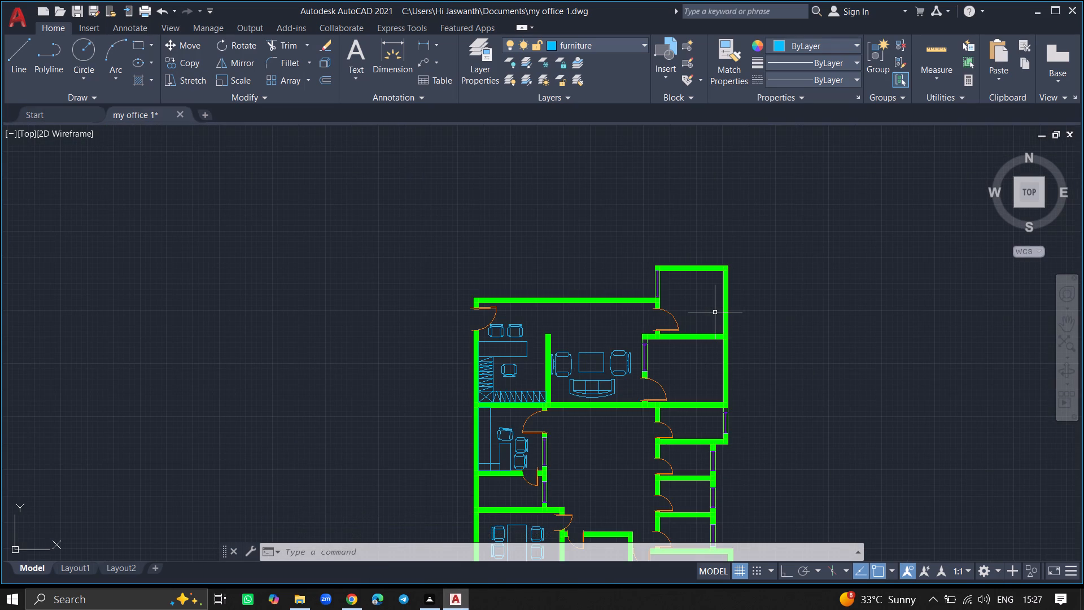
ctrl+scroll(715, 312, up, 5)
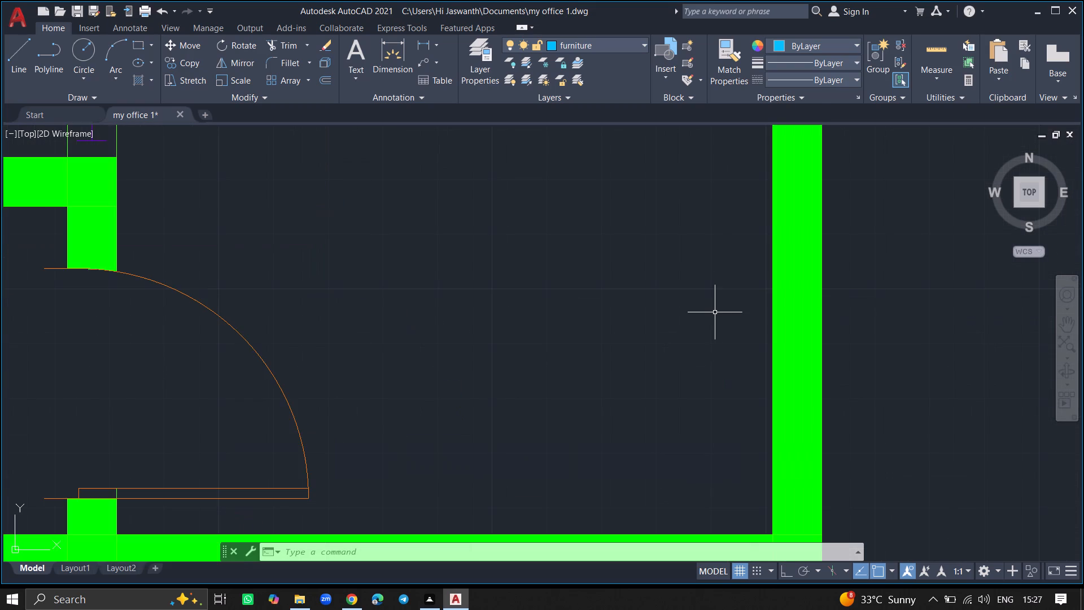
ctrl+scroll(715, 312, down, 4)
text(rec)
key(Return)
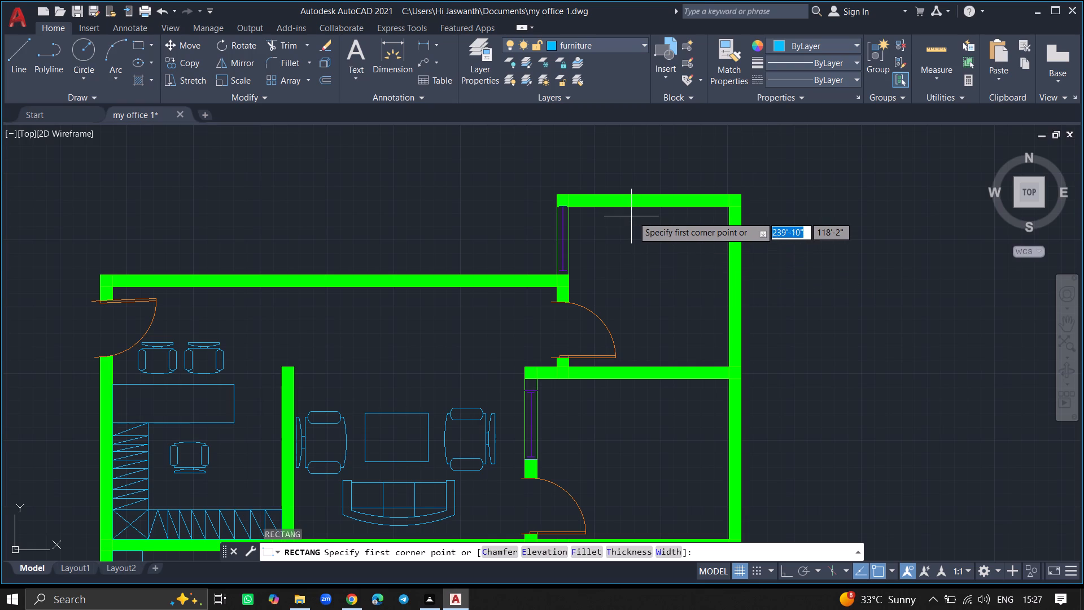
drag(635, 216, 671, 281)
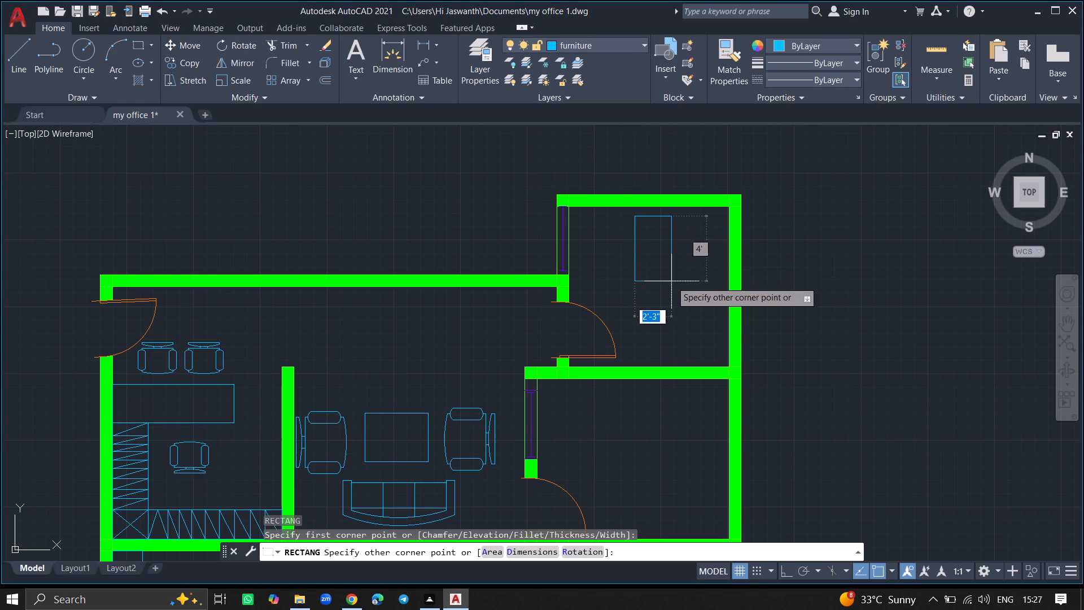
drag(671, 281, 672, 285)
click(672, 285)
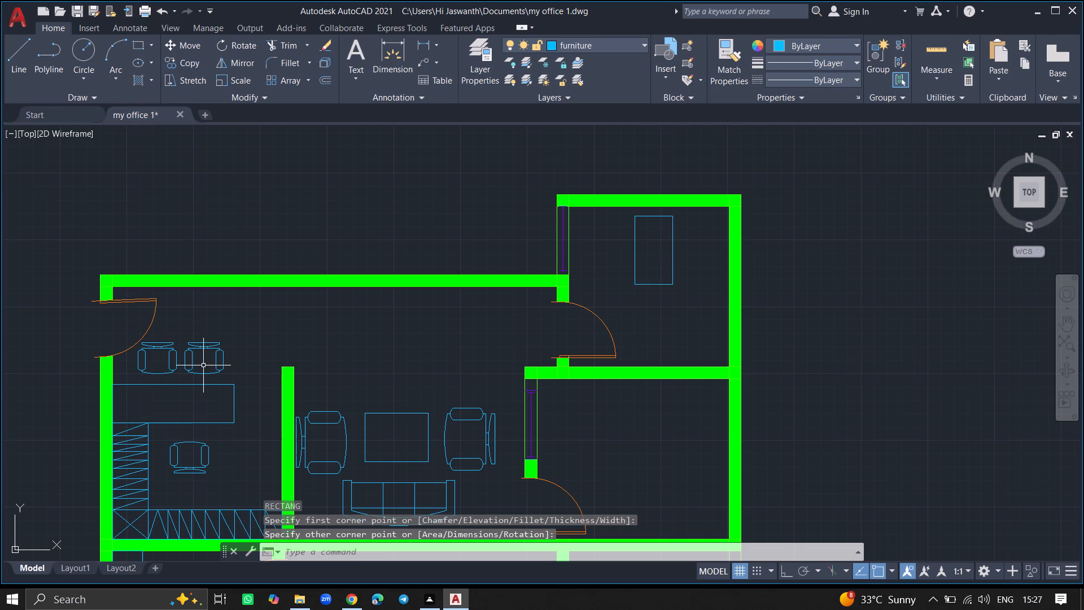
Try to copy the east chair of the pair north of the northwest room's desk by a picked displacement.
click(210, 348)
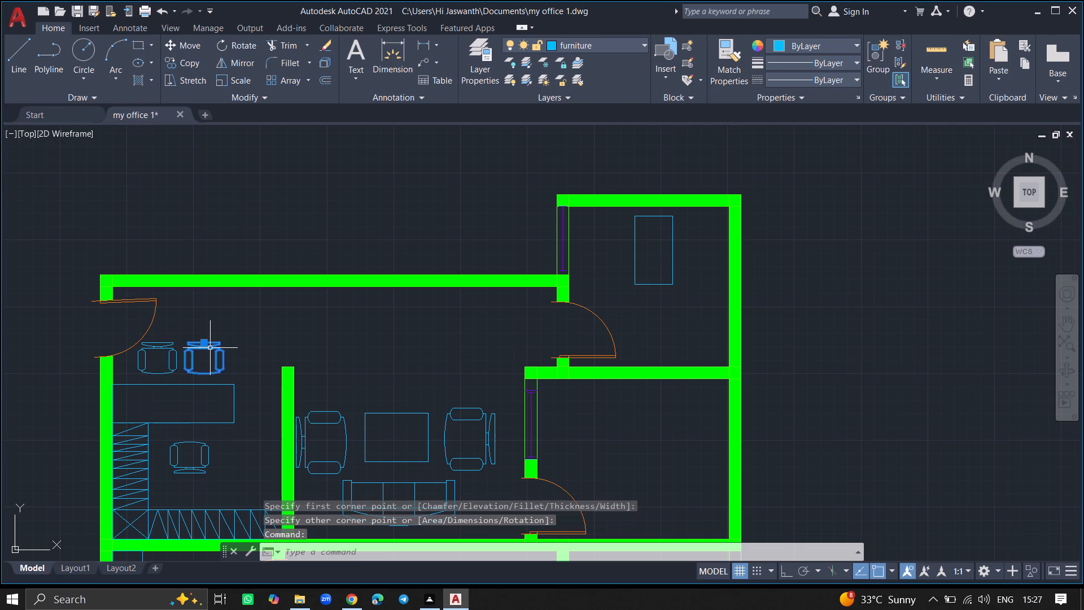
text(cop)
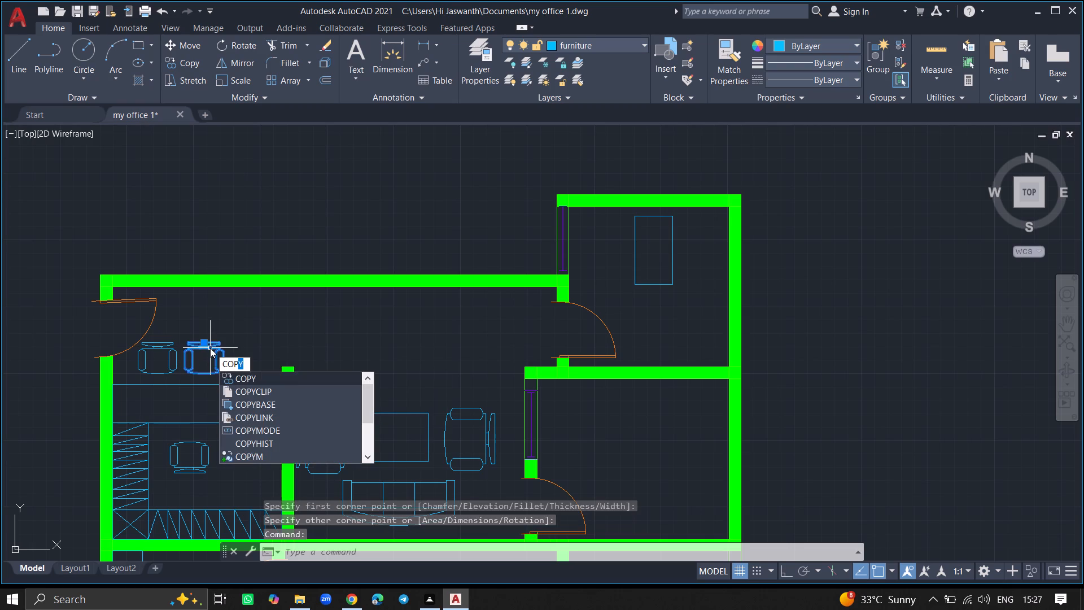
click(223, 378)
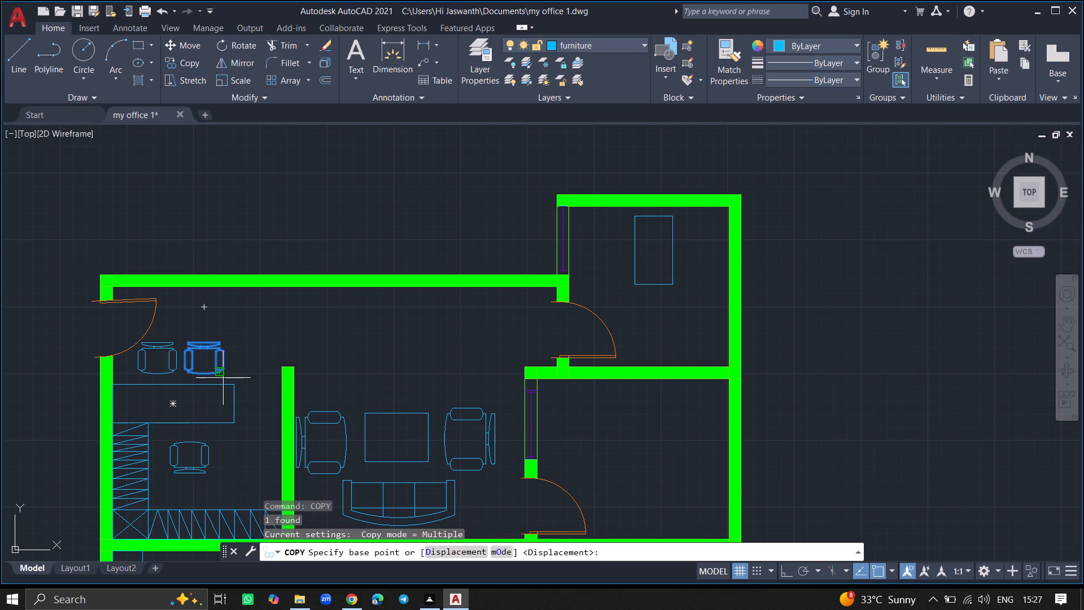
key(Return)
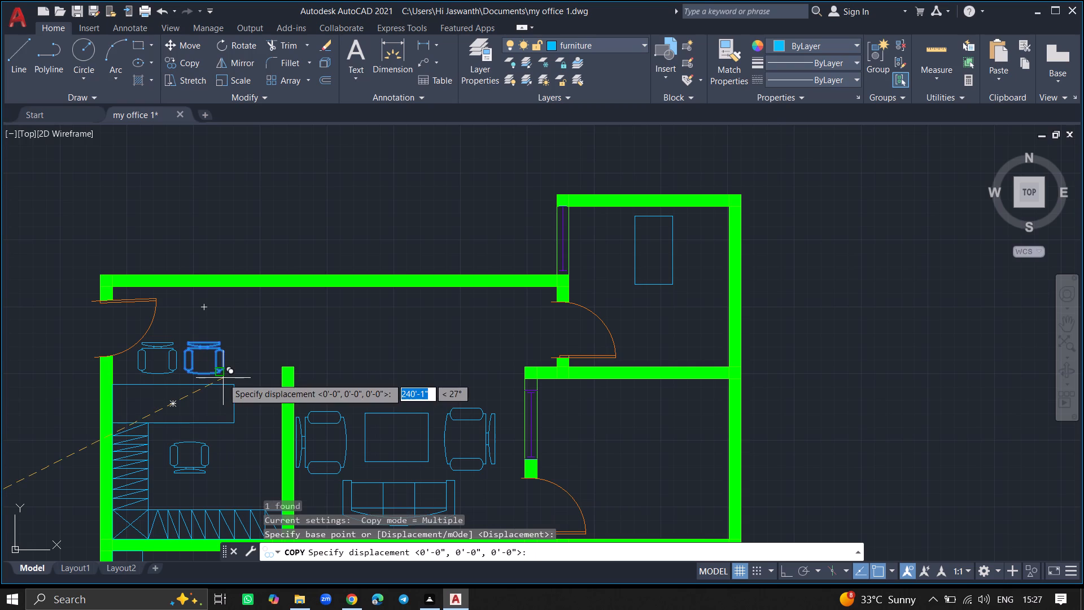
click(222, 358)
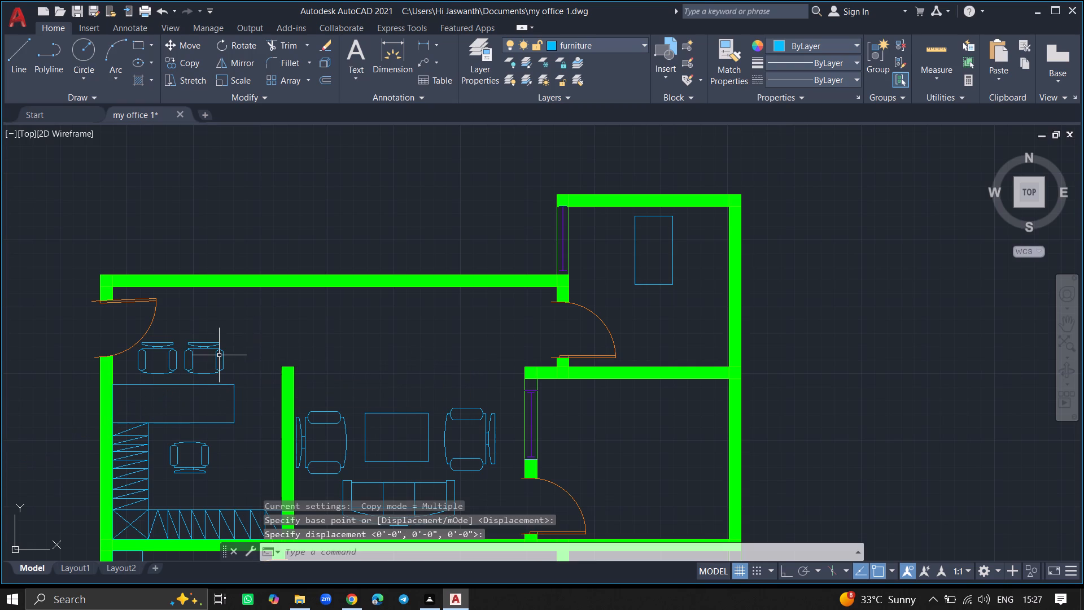
Copy the east chair north of the northwest desk twice into the northeast room, one on each side of its table.
text(cop)
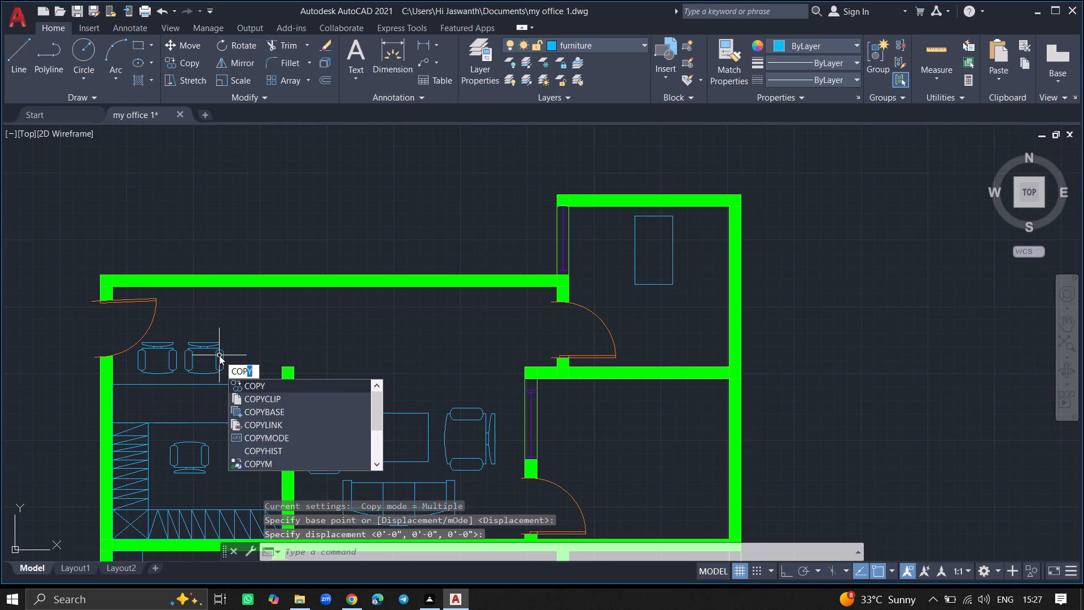
key(Return)
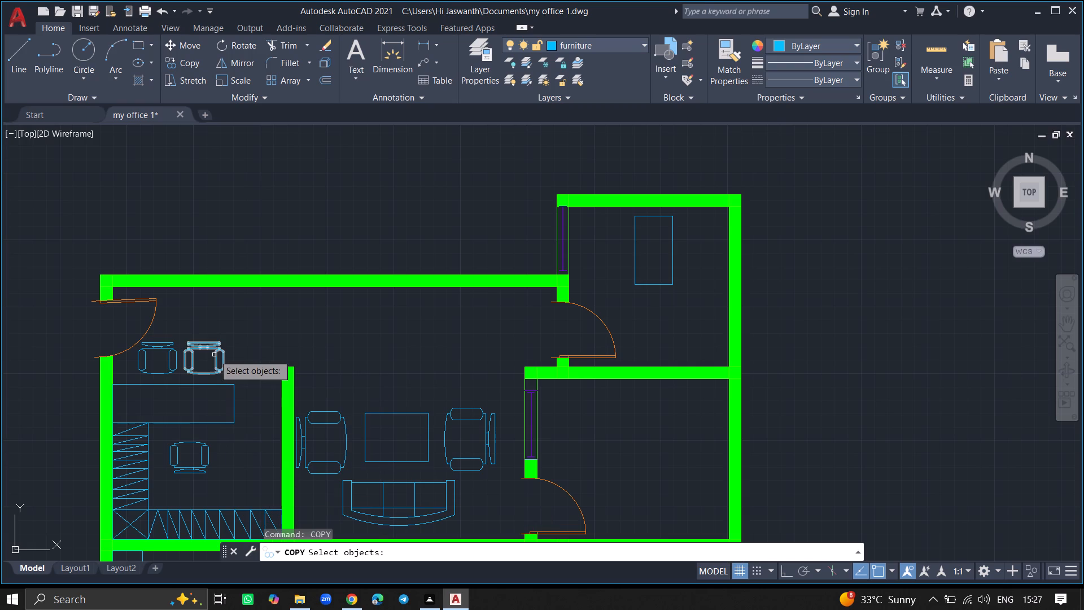
click(214, 355)
key(Return)
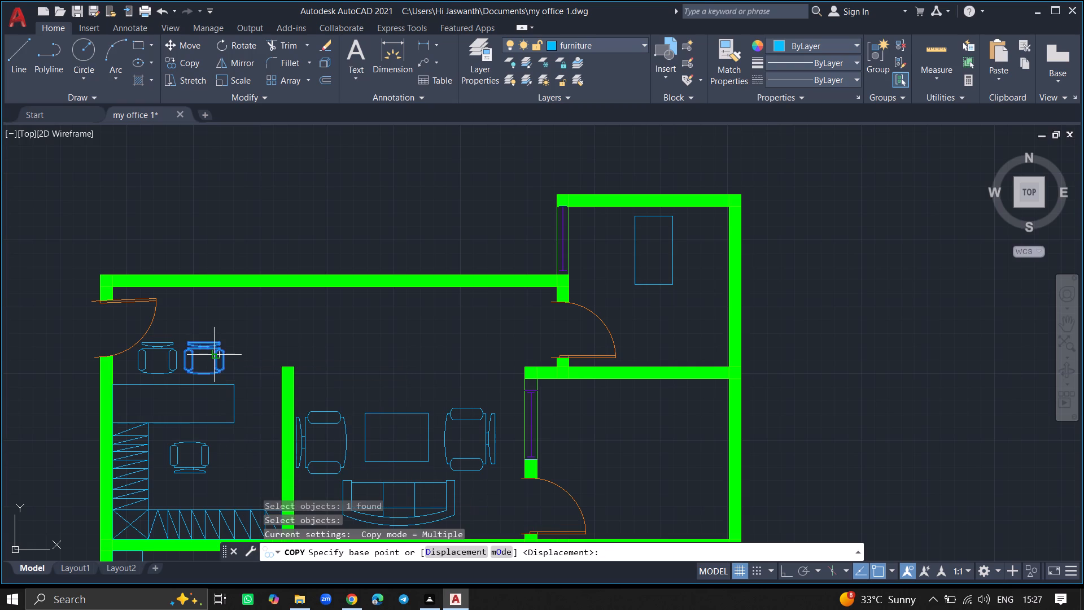
click(214, 355)
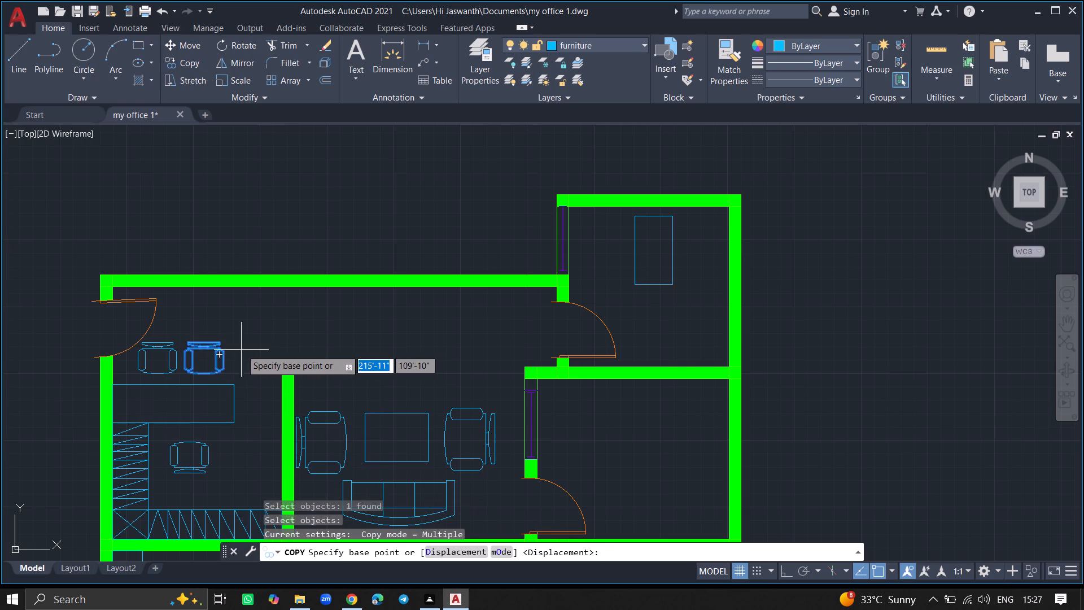
click(221, 355)
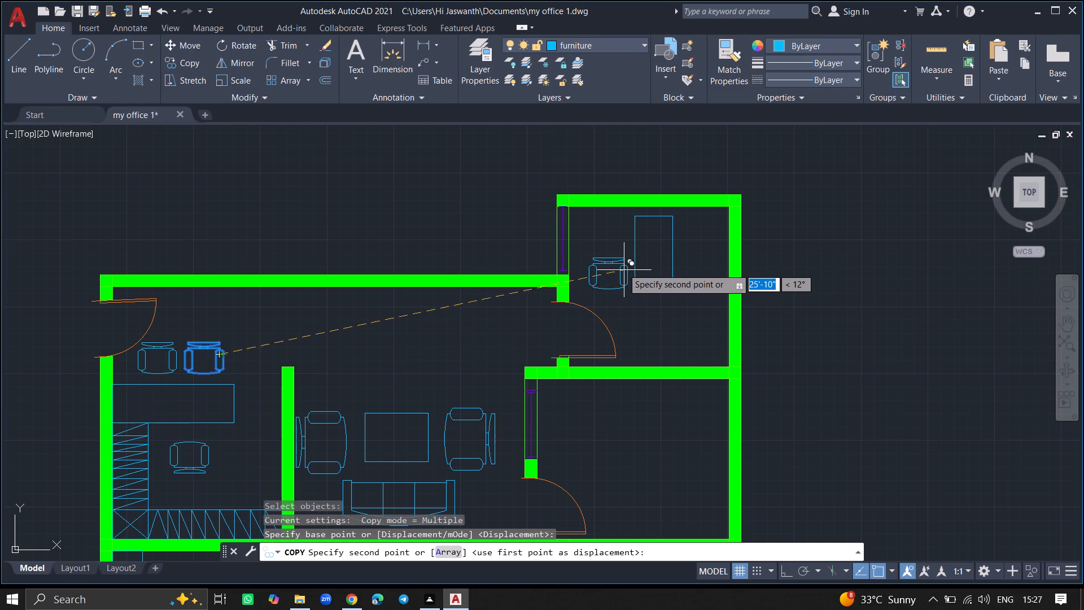
click(714, 238)
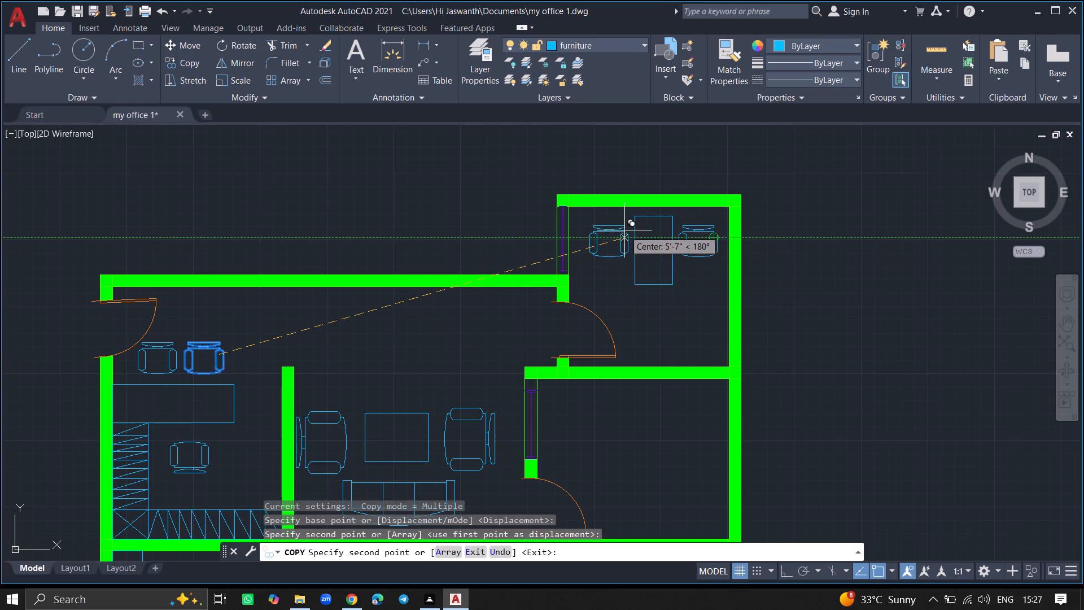
click(624, 230)
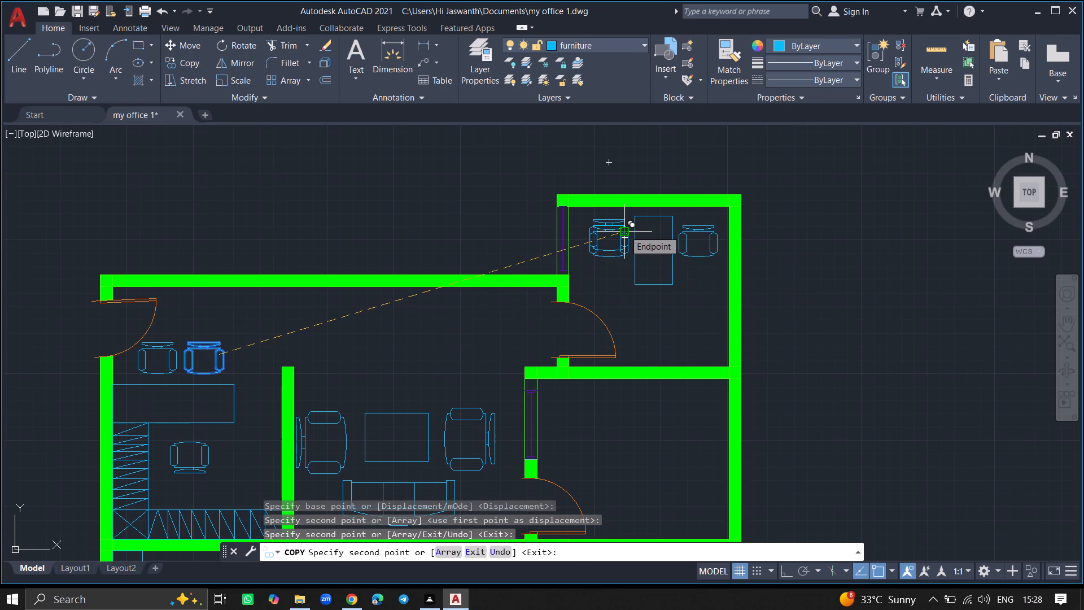
key(Escape)
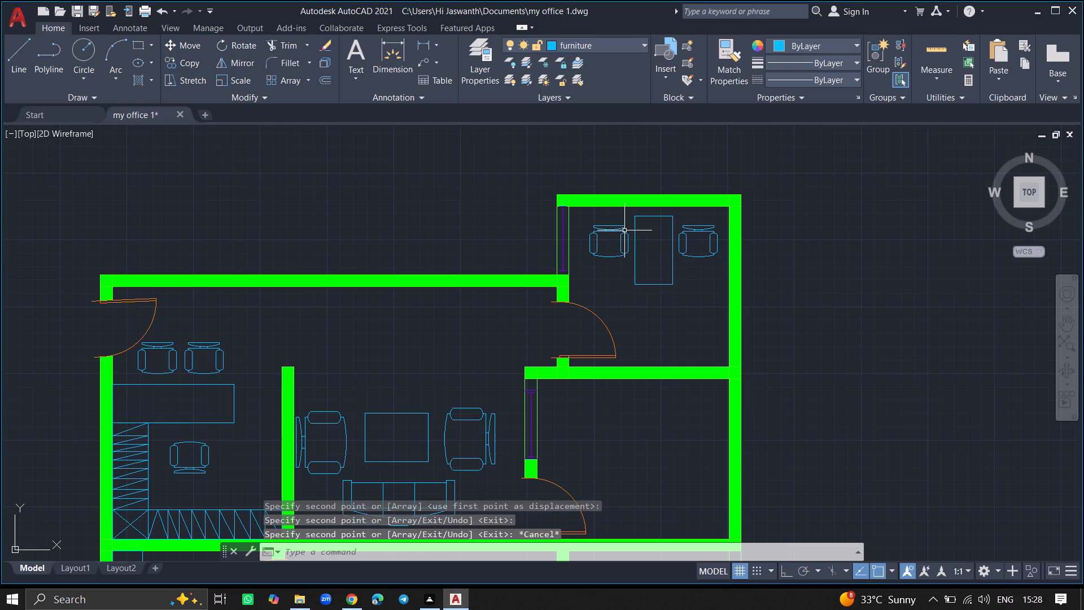
Rotate the chair west of the northeast room's table 90° counterclockwise so it faces east toward the table.
ctrl+scroll(611, 214, up, 2)
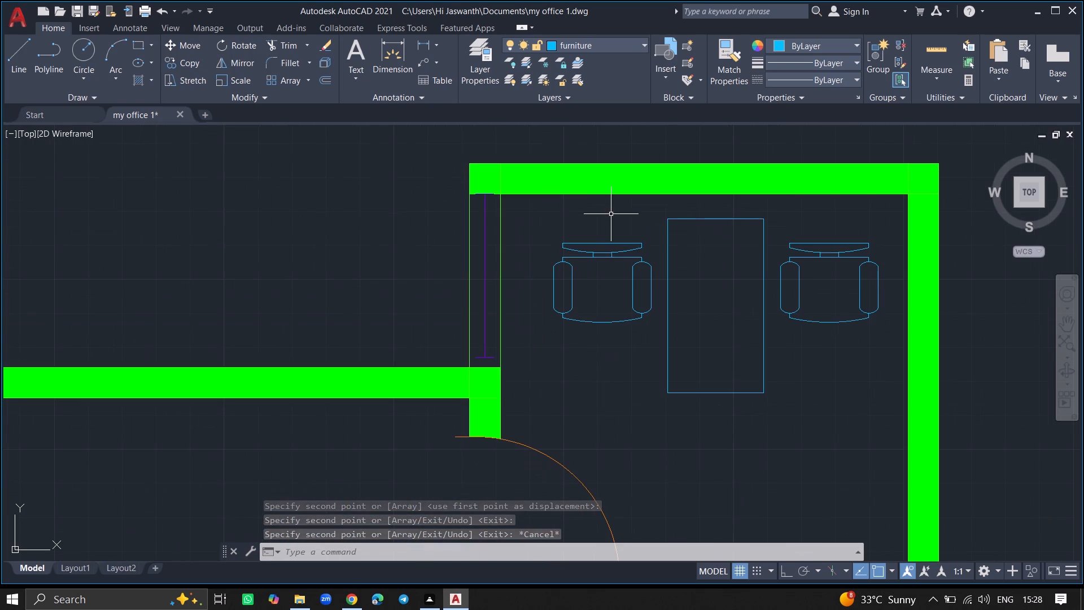
click(602, 243)
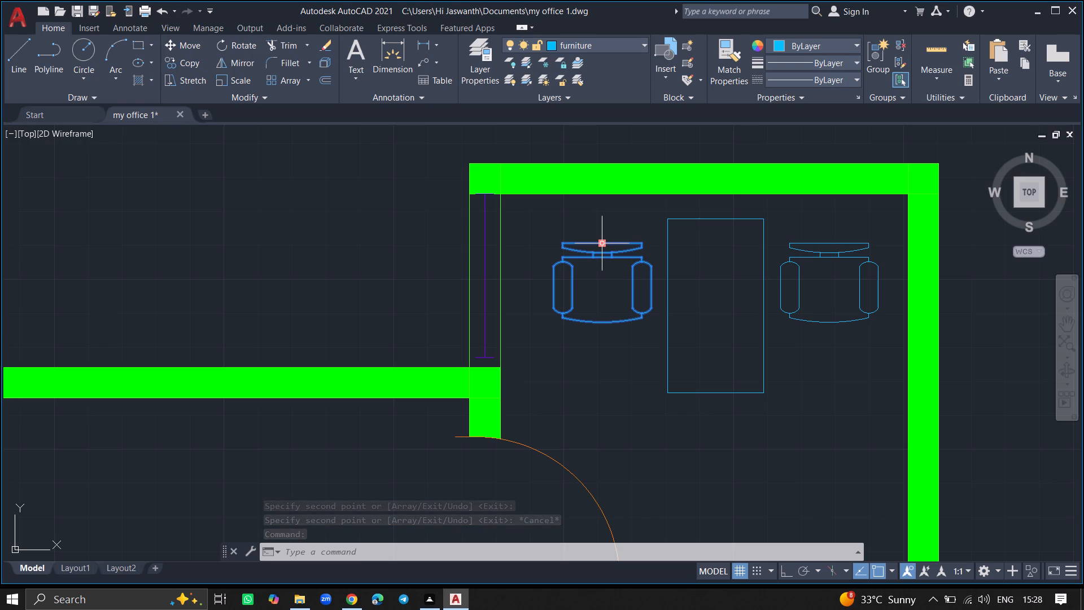
text(ro)
key(Return)
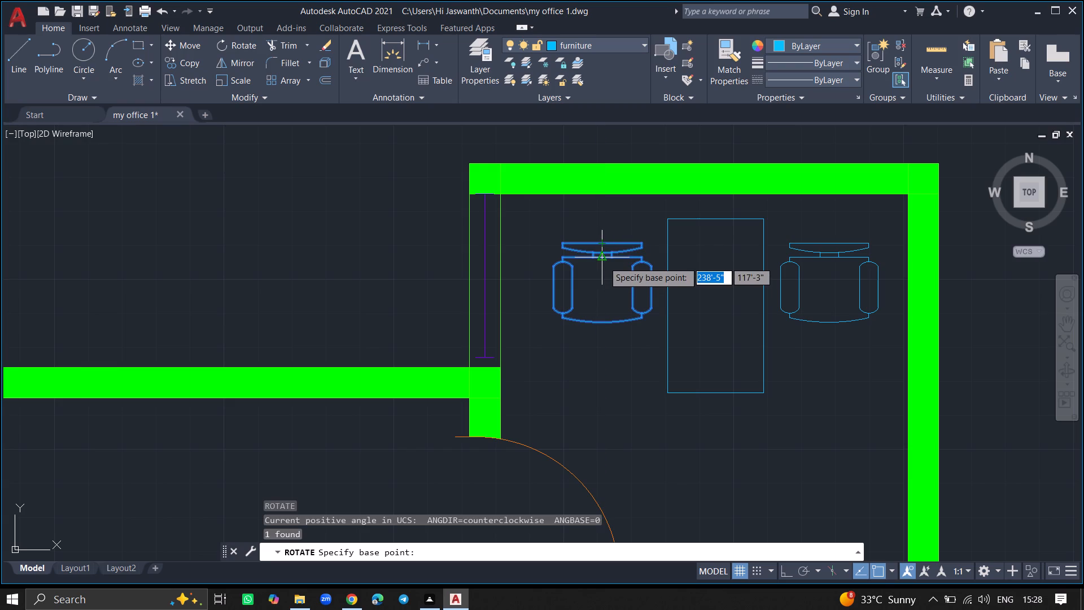
click(604, 262)
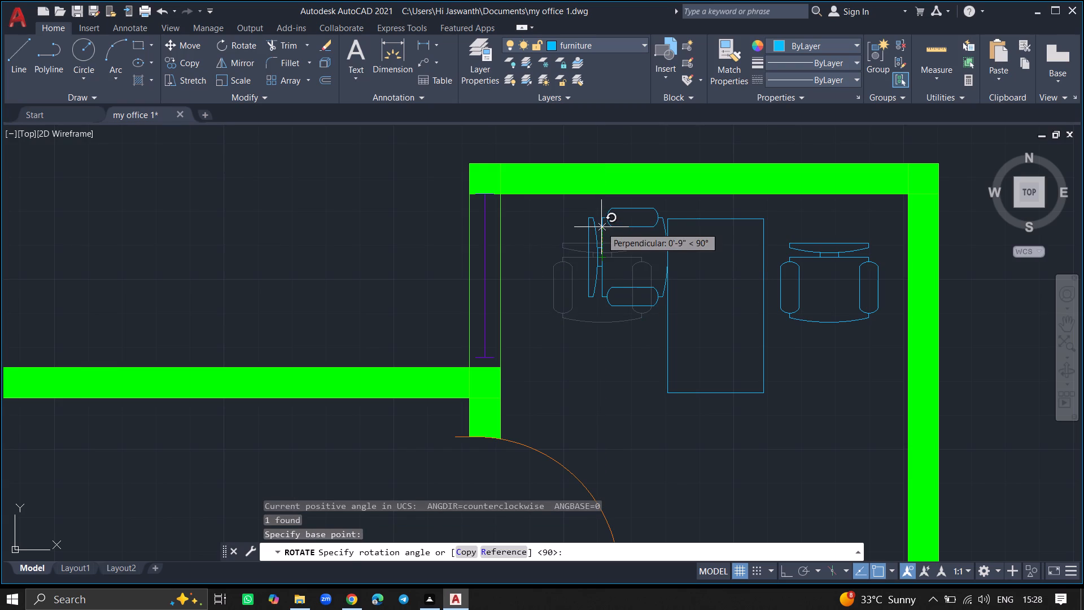
click(601, 227)
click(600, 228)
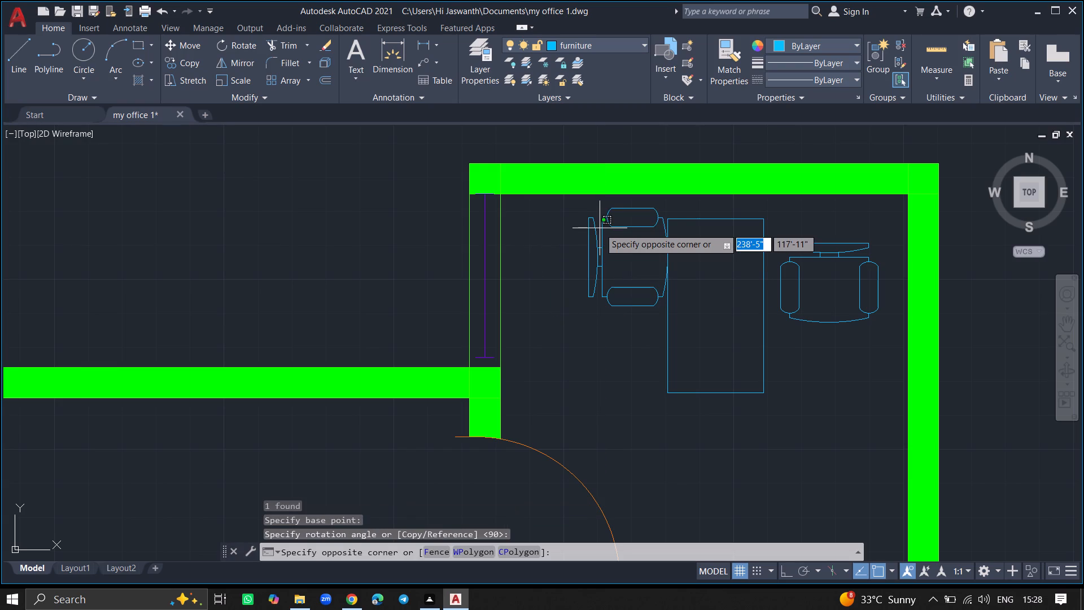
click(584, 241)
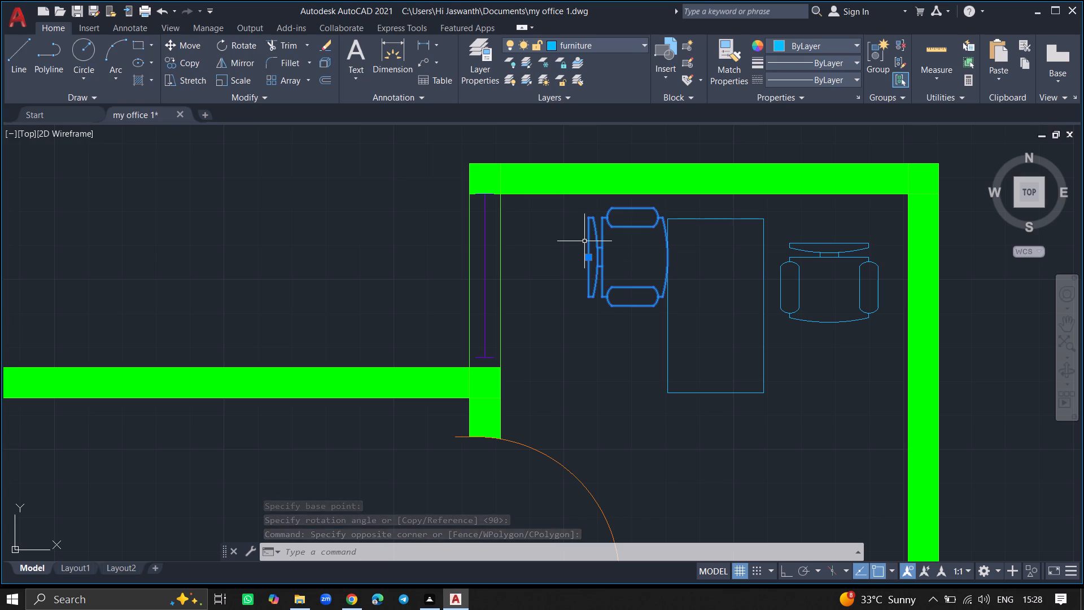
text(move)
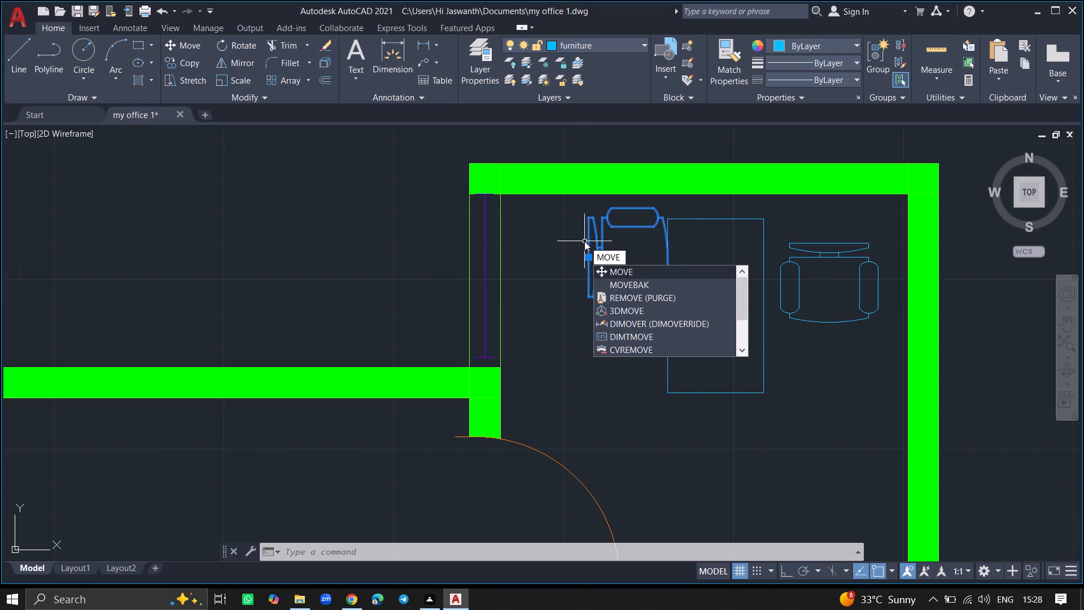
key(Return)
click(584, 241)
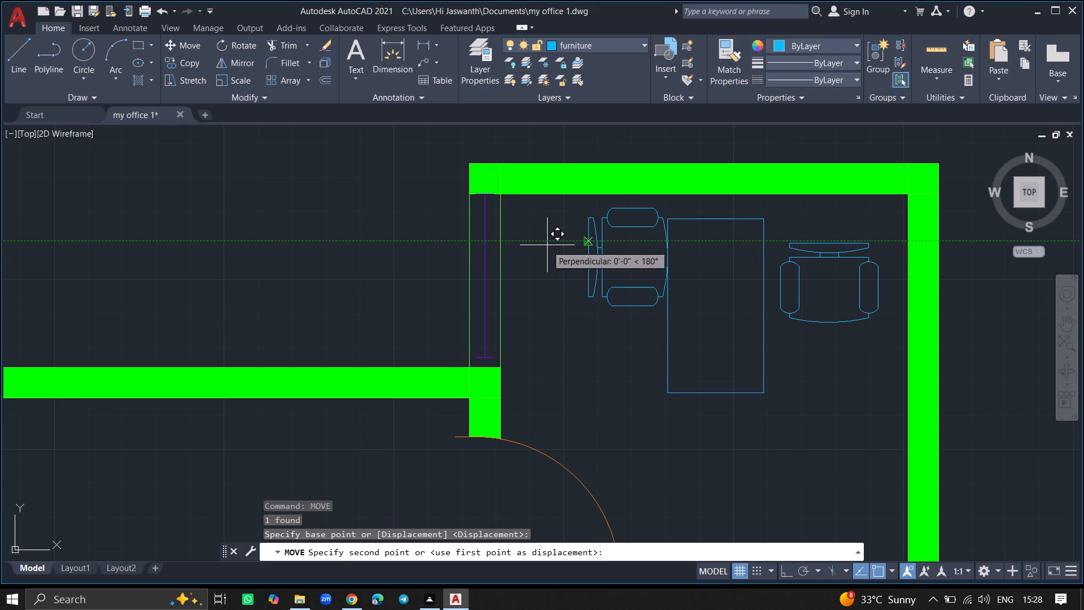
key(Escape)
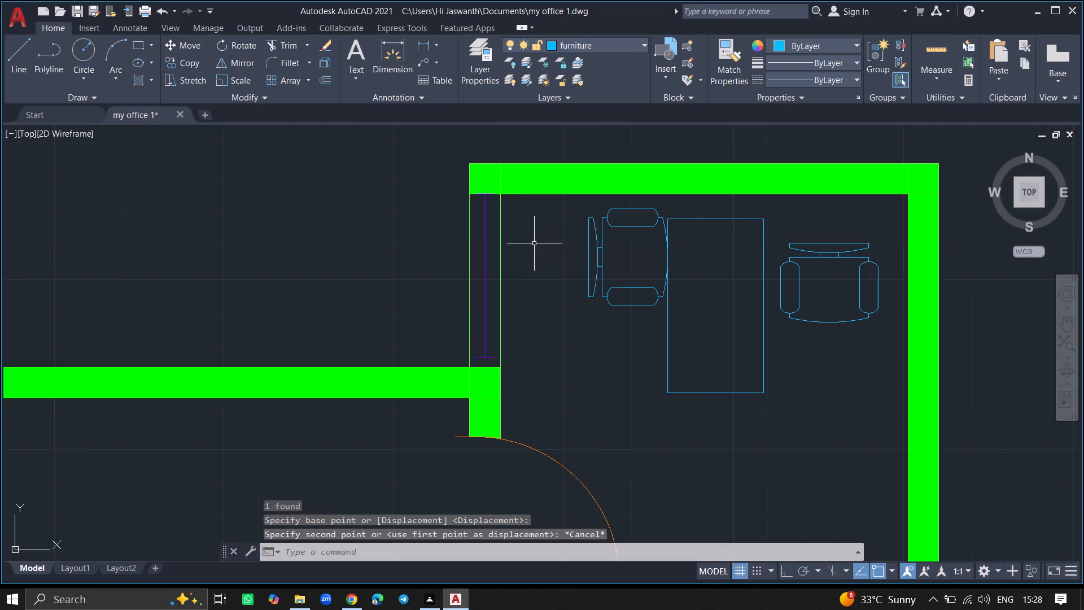
Move the rotated west chair about 9" west and slightly south, clear of the table's edge.
text(move)
key(Return)
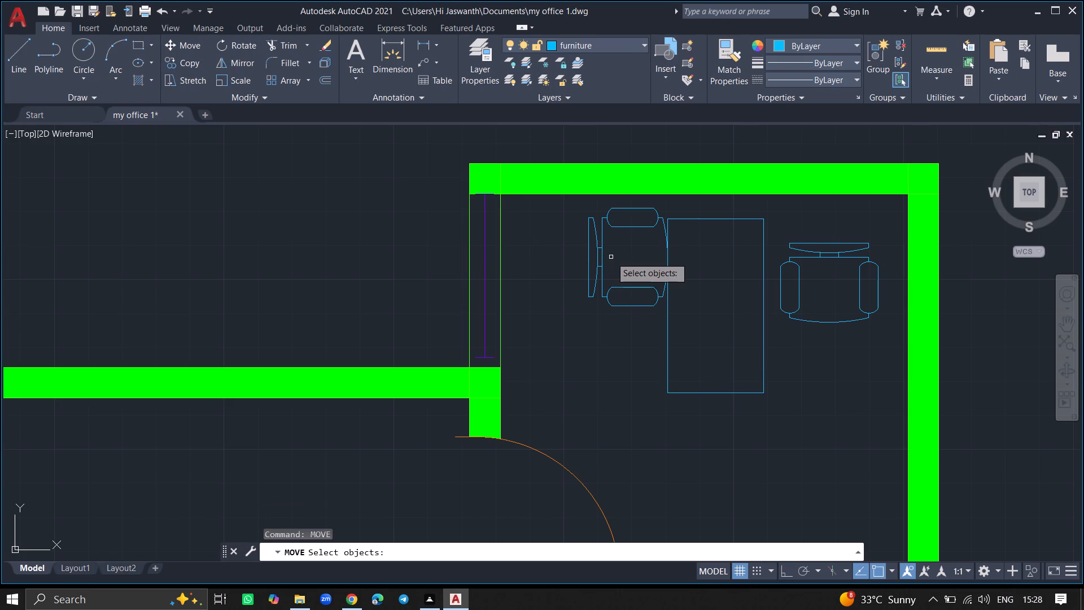
click(601, 257)
key(Return)
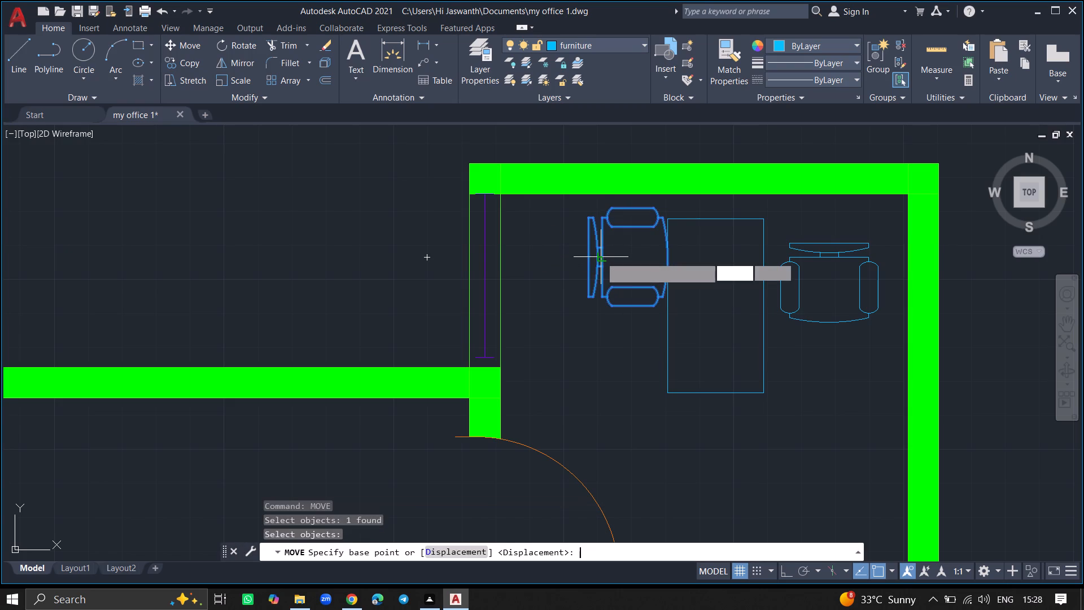
click(601, 257)
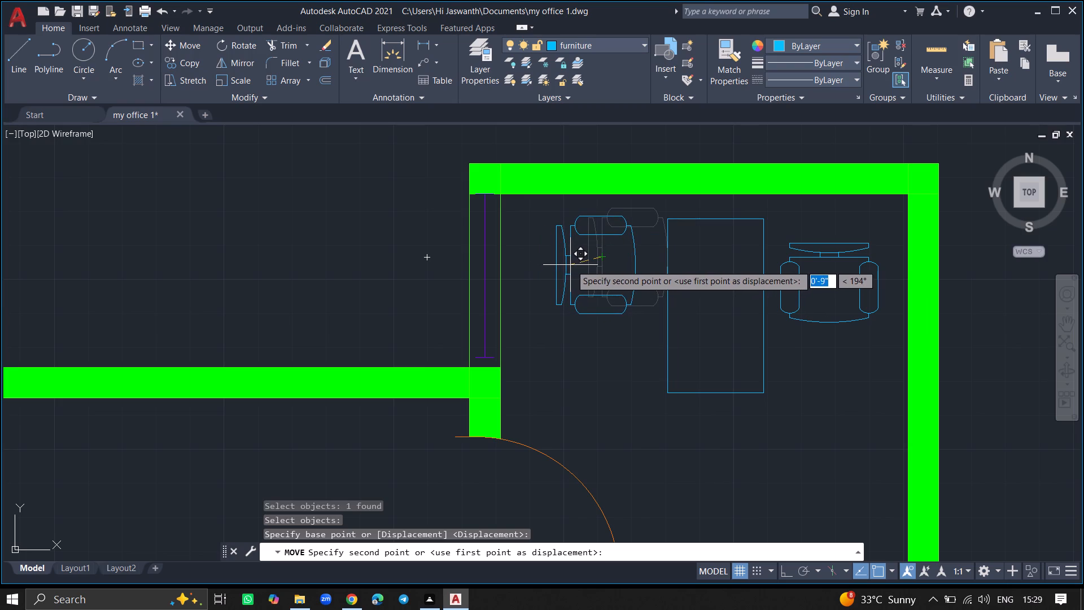
click(571, 265)
Copy the west chair about 2'-7" straight south to form a pair along the table's west side.
click(565, 268)
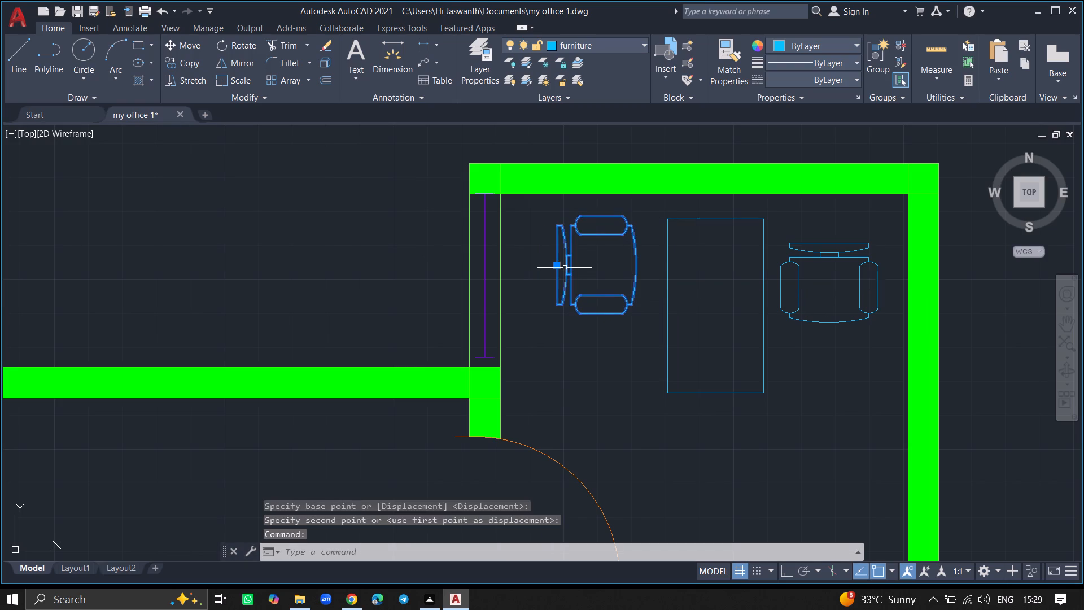
text(copy)
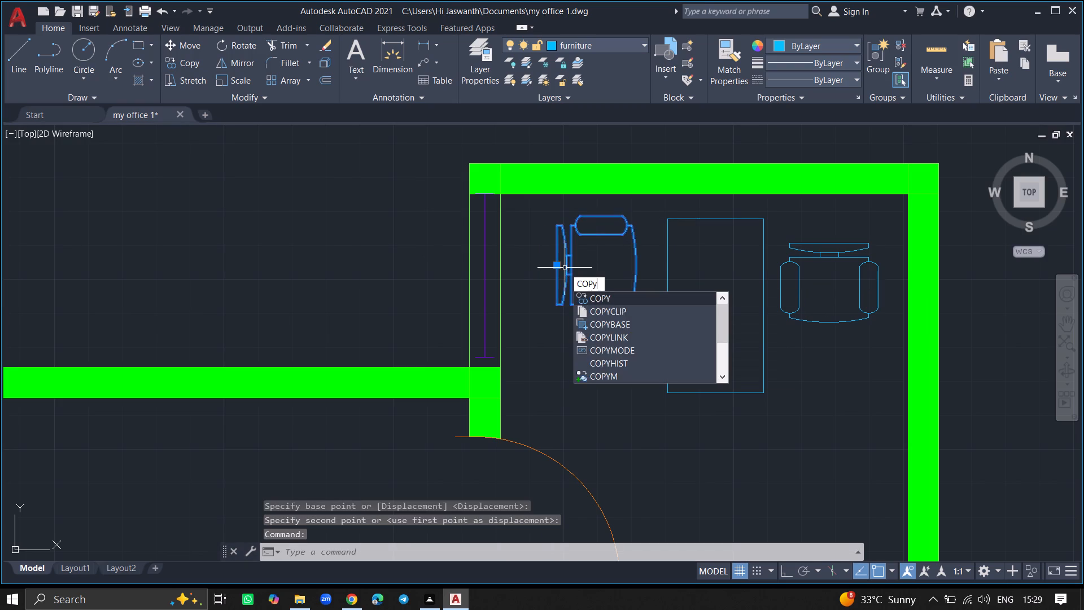
key(Return)
click(565, 267)
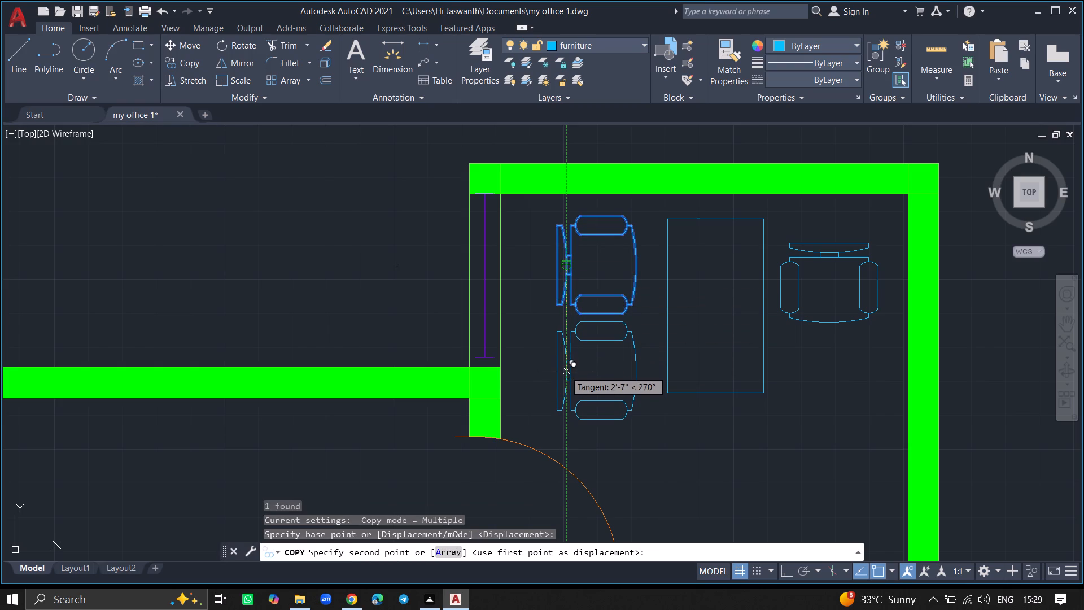
click(566, 371)
click(566, 371)
key(Escape)
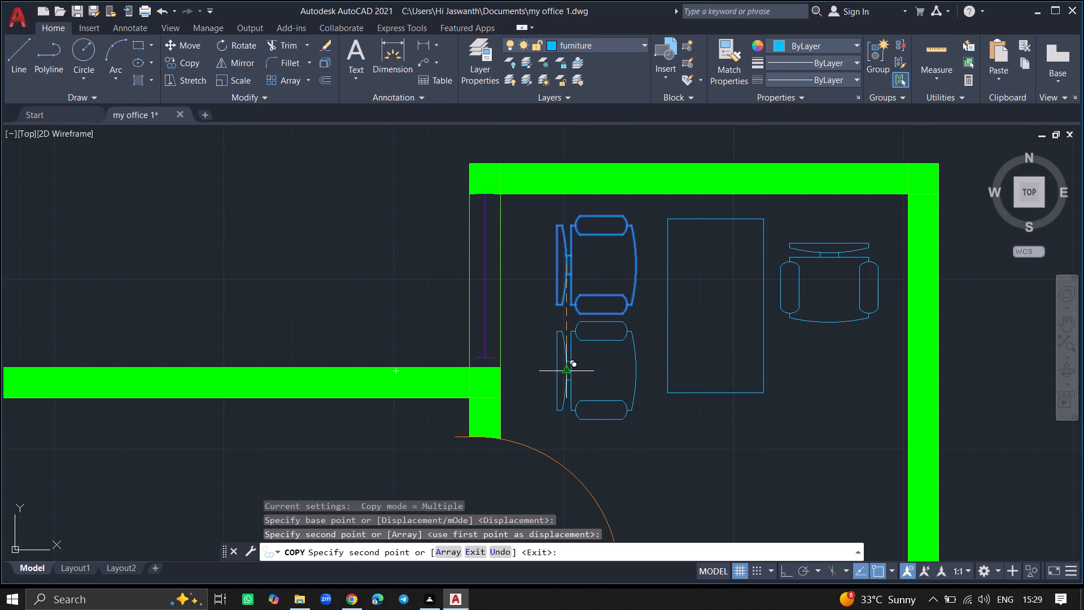
Rotate the chair east of the northeast room's table 90° clockwise so it faces west toward the table.
click(780, 274)
text(ro)
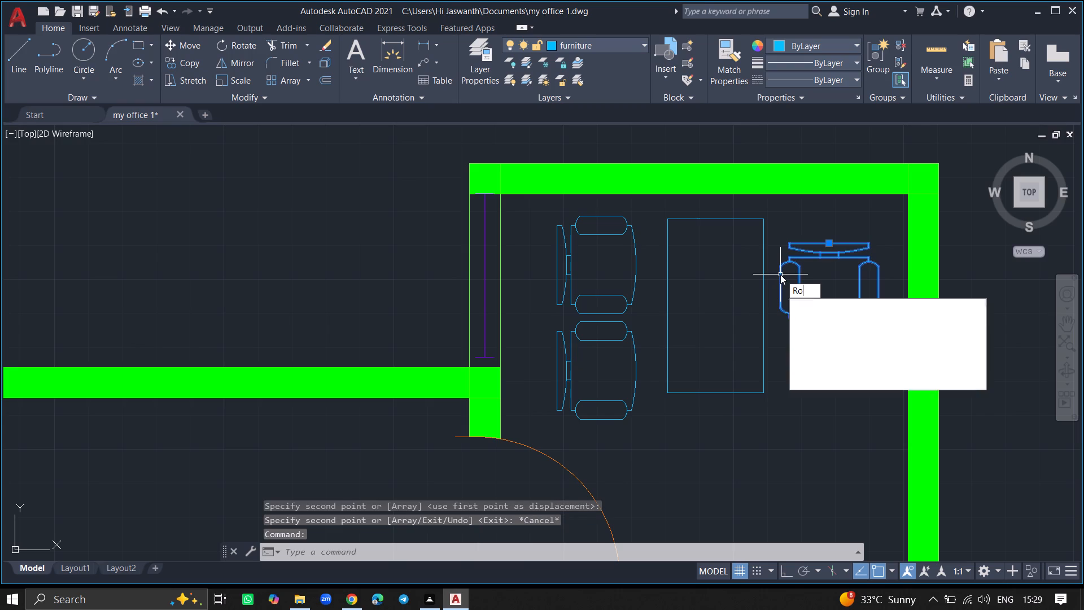
key(Return)
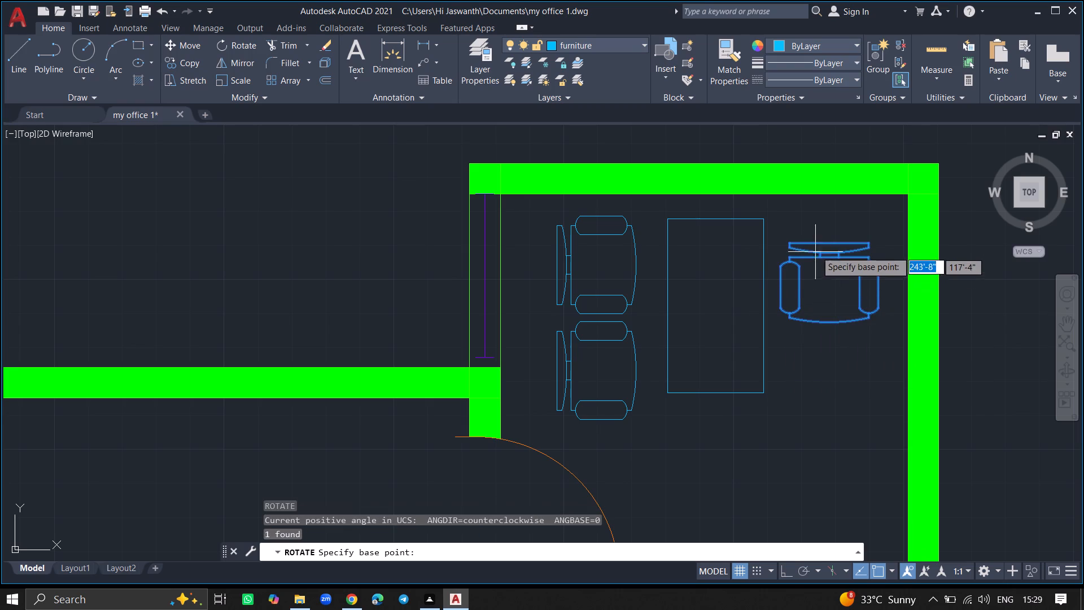
click(827, 248)
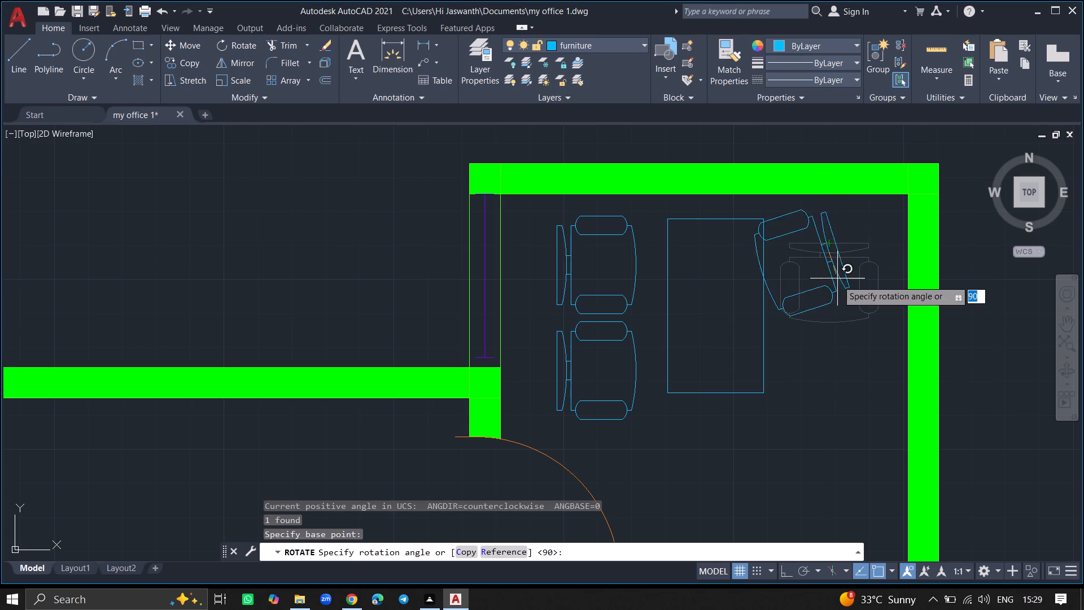
click(827, 302)
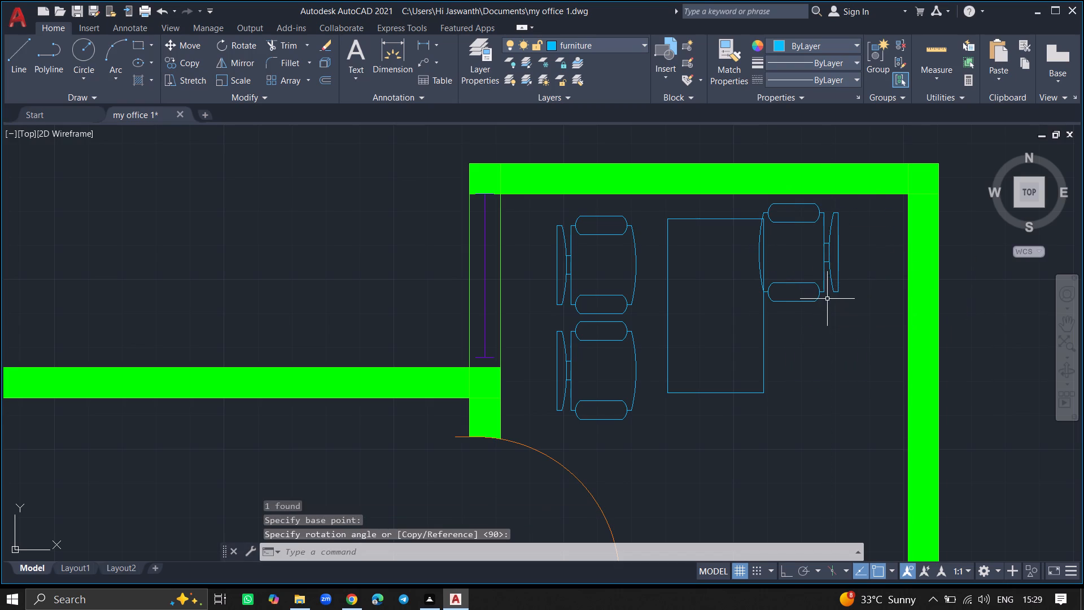
Move the rotated east chair about 1' southeast, clear of the table and roughly centred along its east side.
click(832, 284)
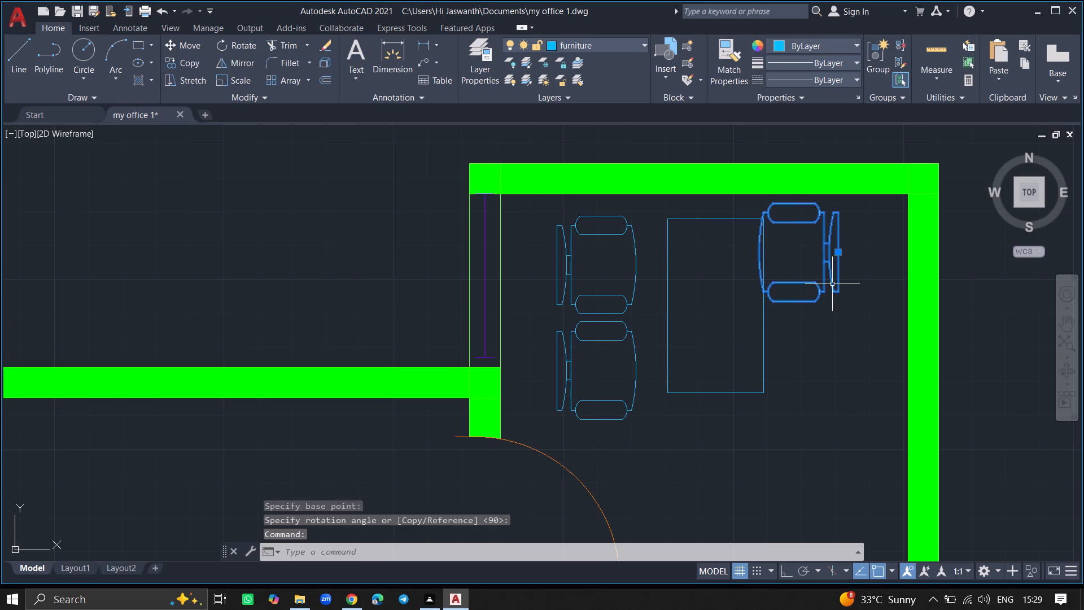
text(move)
key(Return)
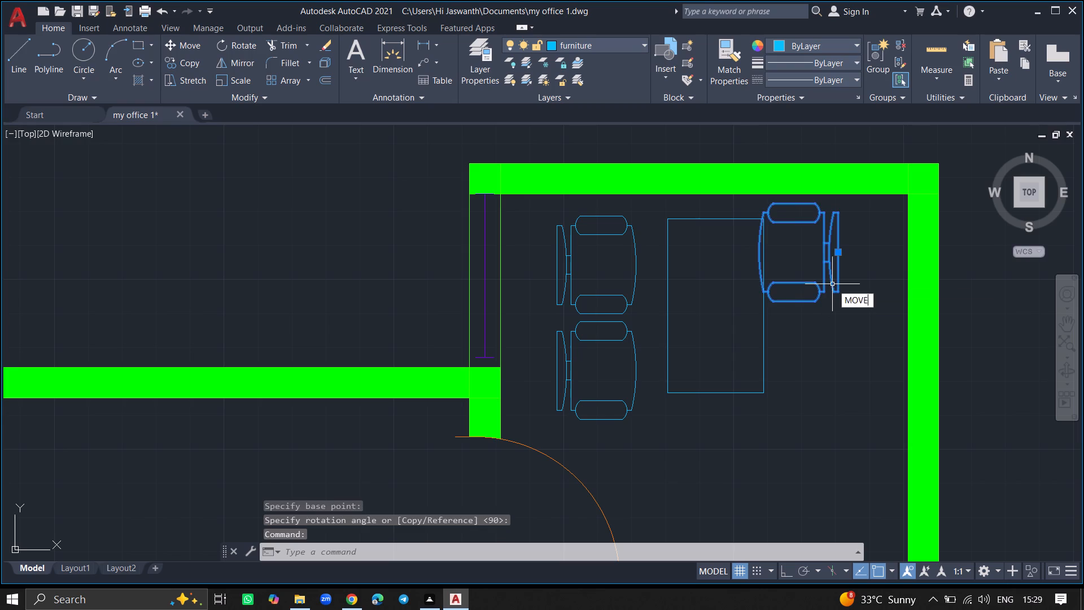
click(832, 284)
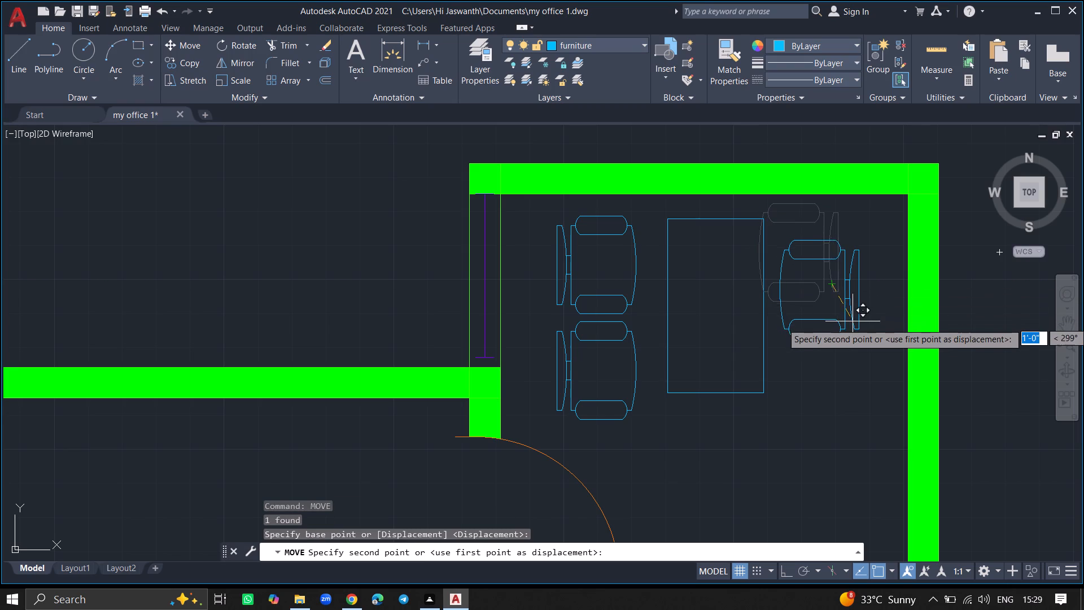
click(855, 329)
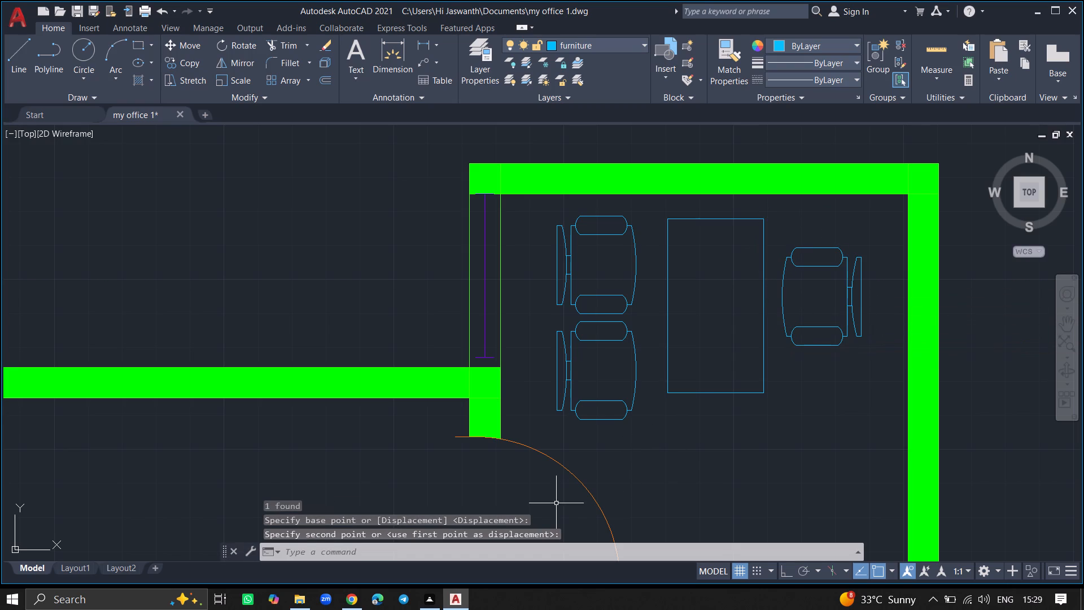
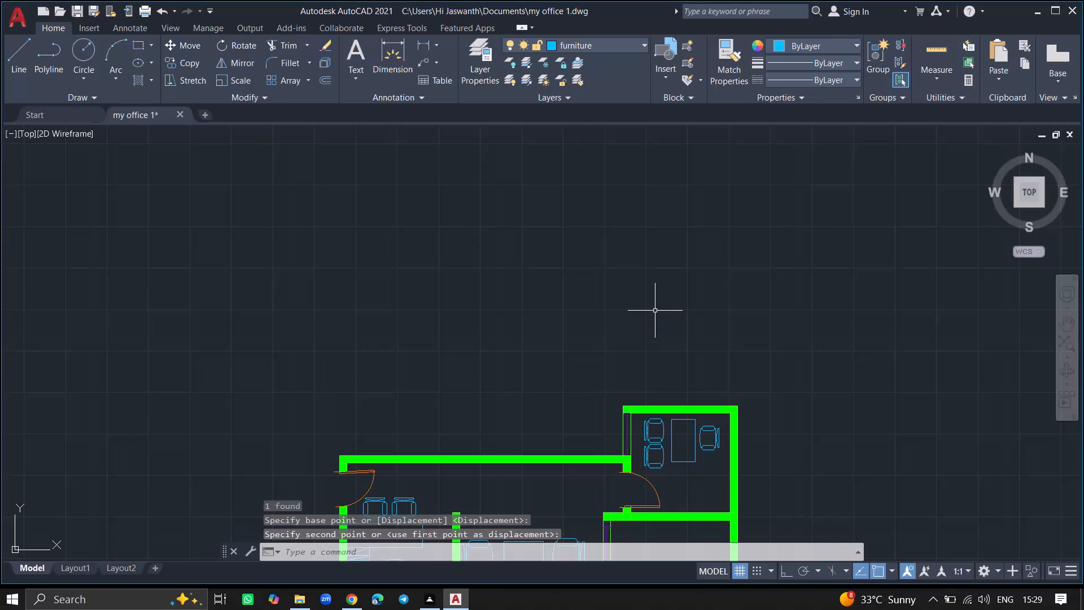
Delete the stray furniture object lying outside the office floor plan, northeast of the building.
ctrl+scroll(655, 311, down, 4)
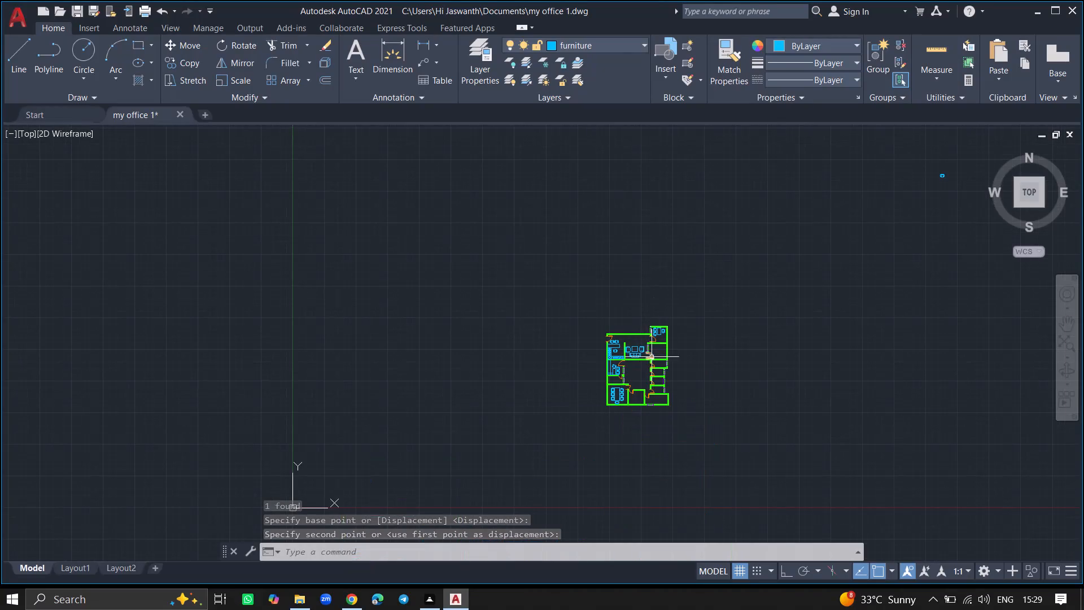
ctrl+scroll(653, 362, up, 4)
ctrl+scroll(676, 333, down, 2)
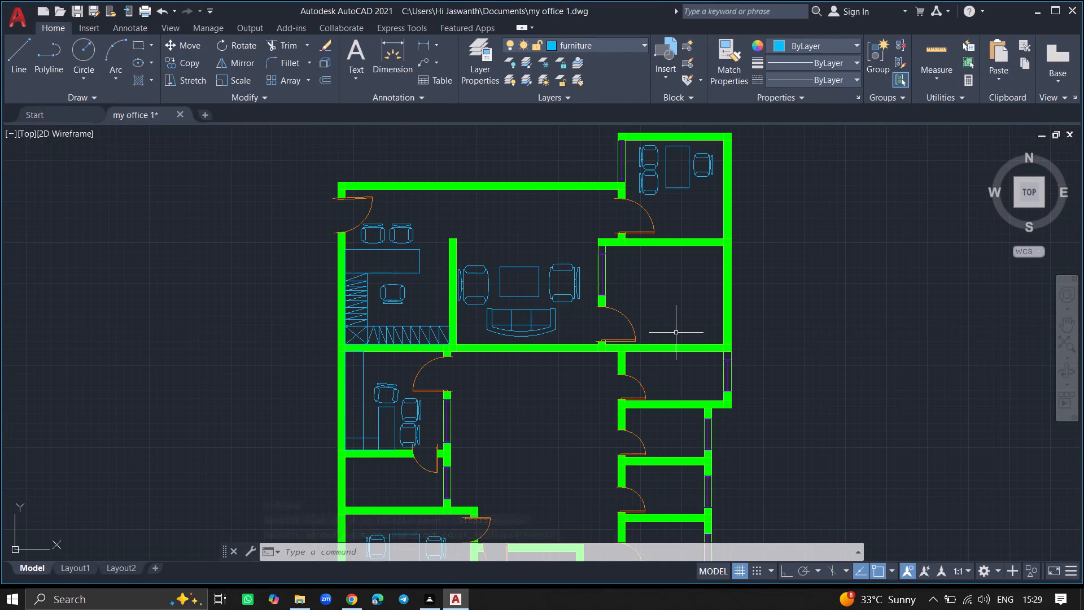
ctrl+scroll(676, 333, down, 1)
ctrl+scroll(724, 299, down, 3)
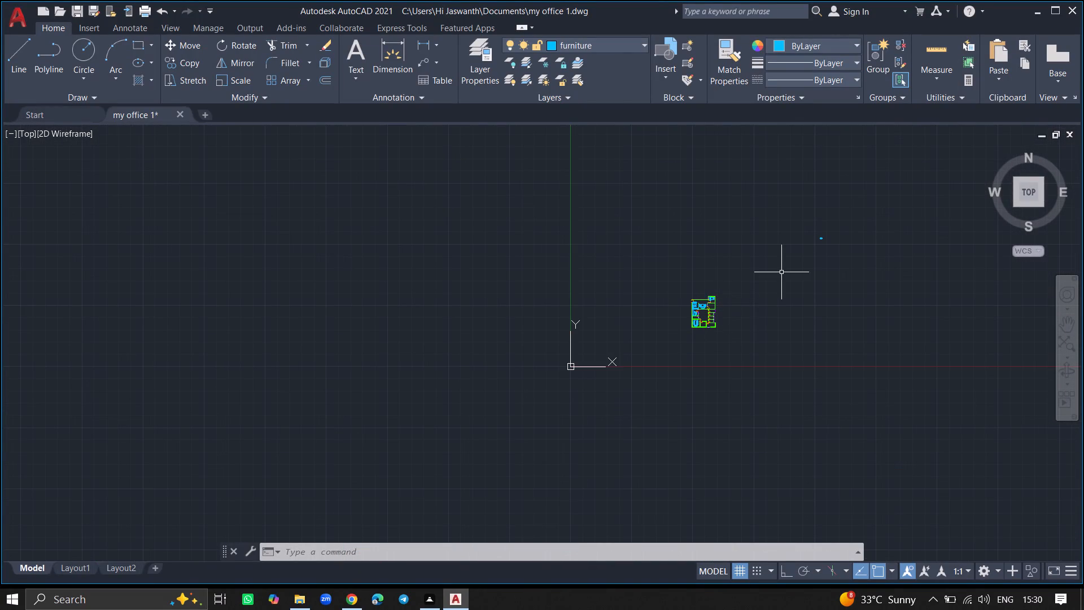
click(823, 236)
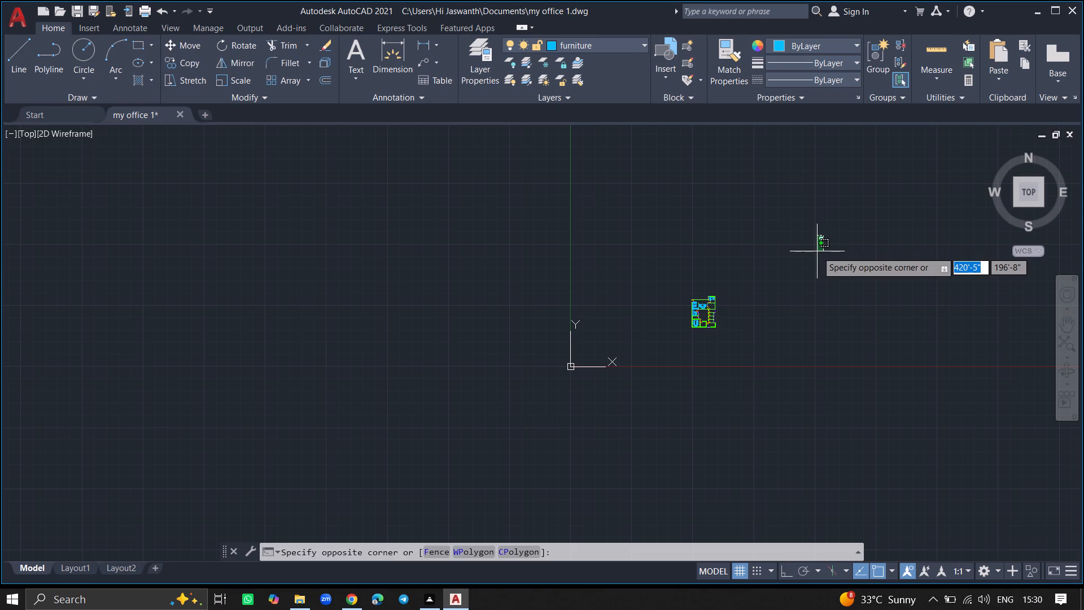
click(817, 251)
key(Delete)
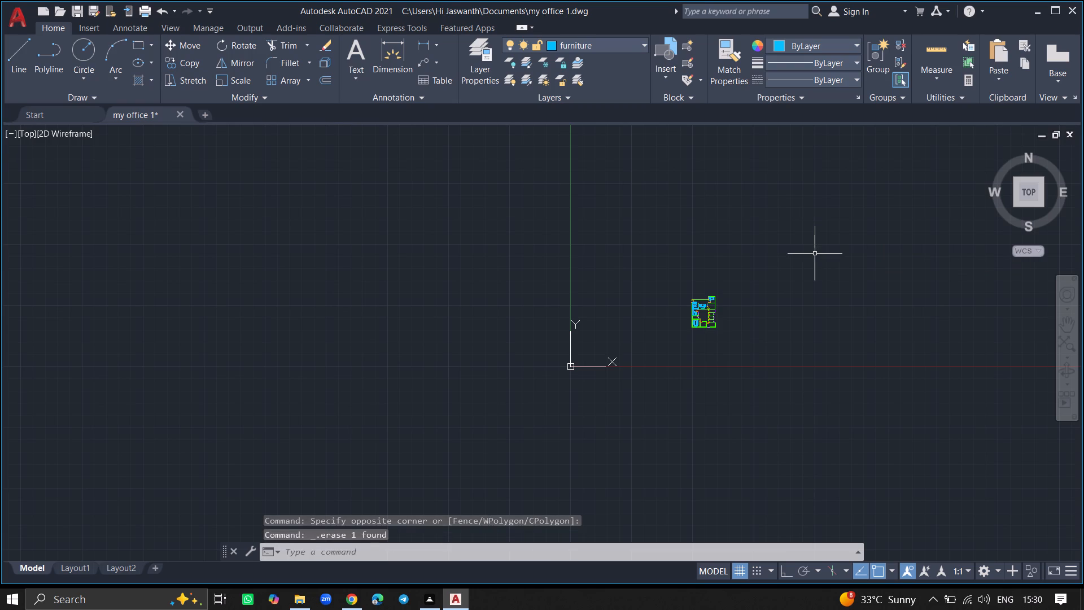
Draw a rectangular desk against the east wall of the small room beside the conference room.
ctrl+scroll(710, 311, up, 4)
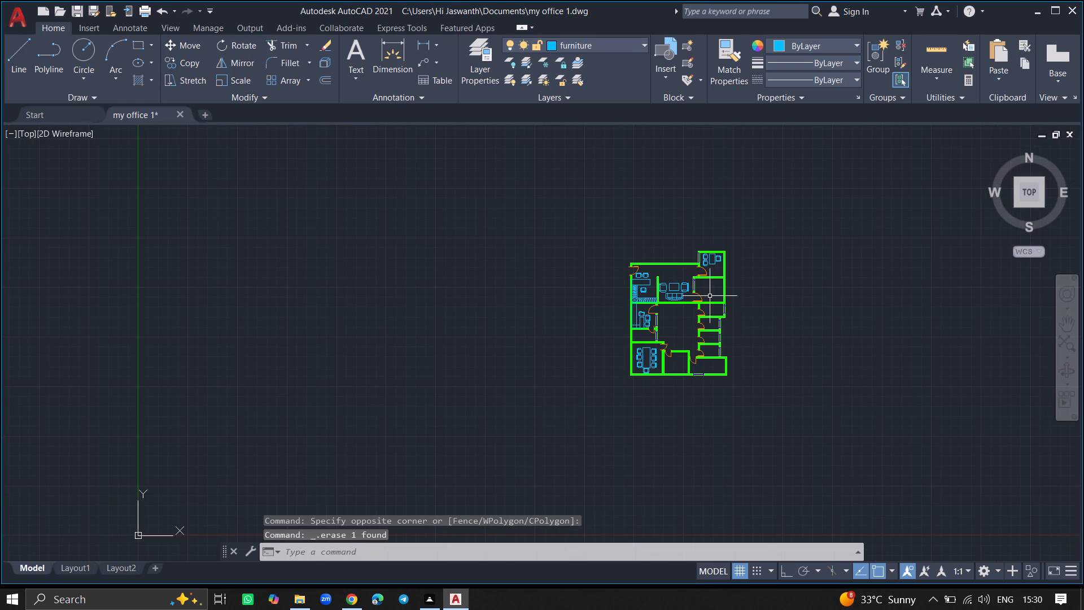
ctrl+scroll(710, 296, up, 4)
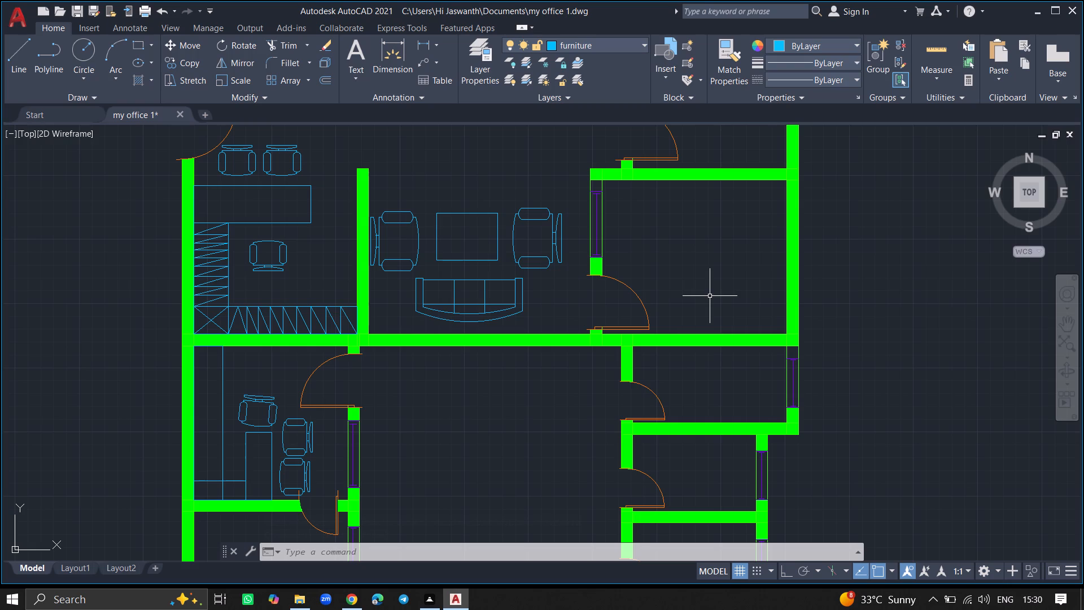
ctrl+scroll(710, 297, down, 2)
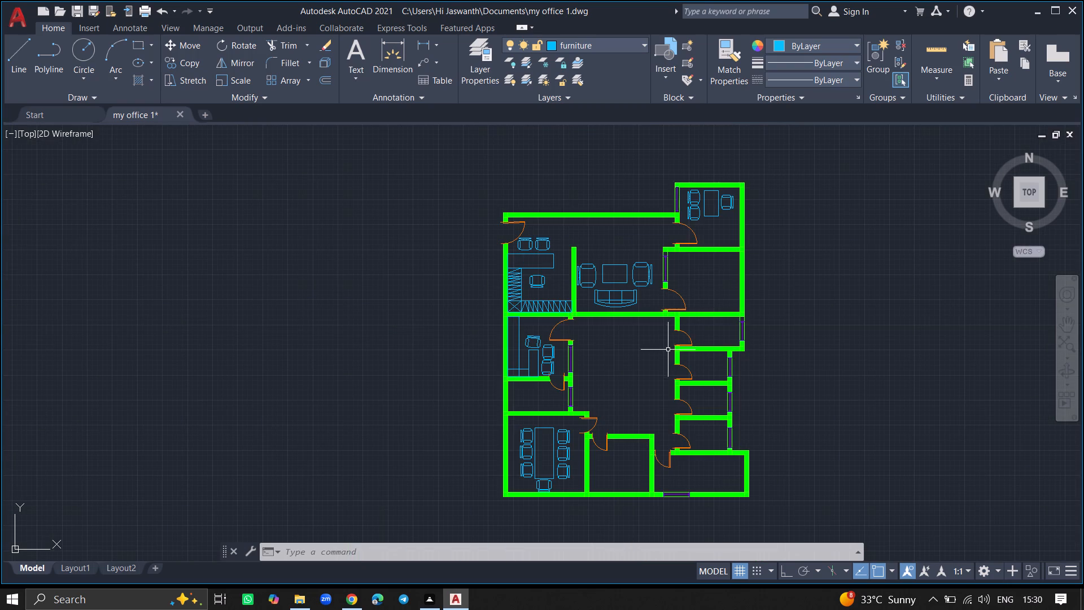
ctrl+scroll(614, 469, up, 3)
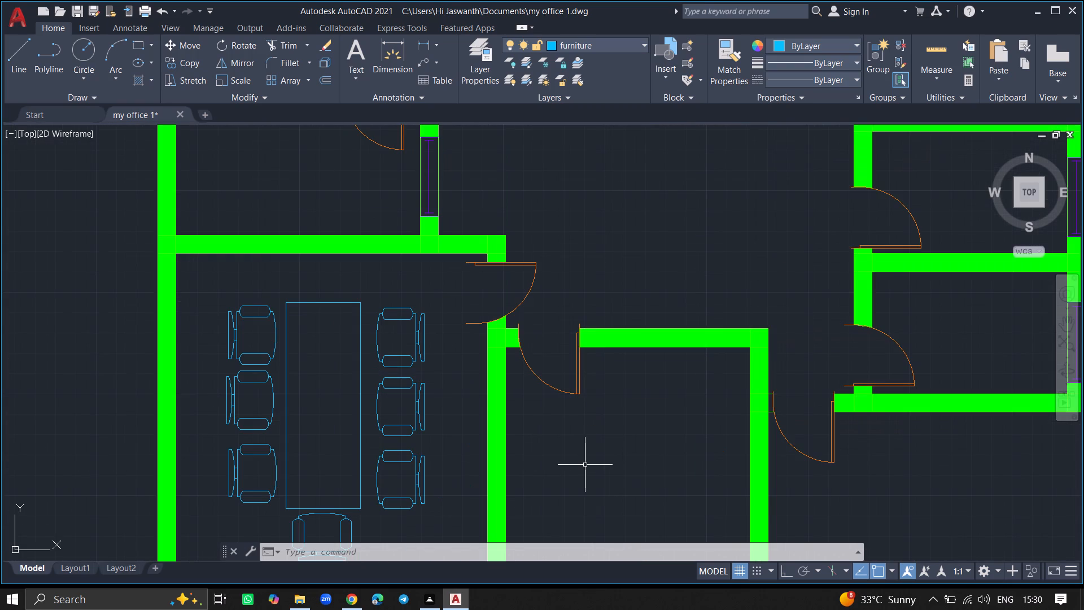
ctrl+scroll(585, 465, down, 3)
ctrl+scroll(599, 480, up, 2)
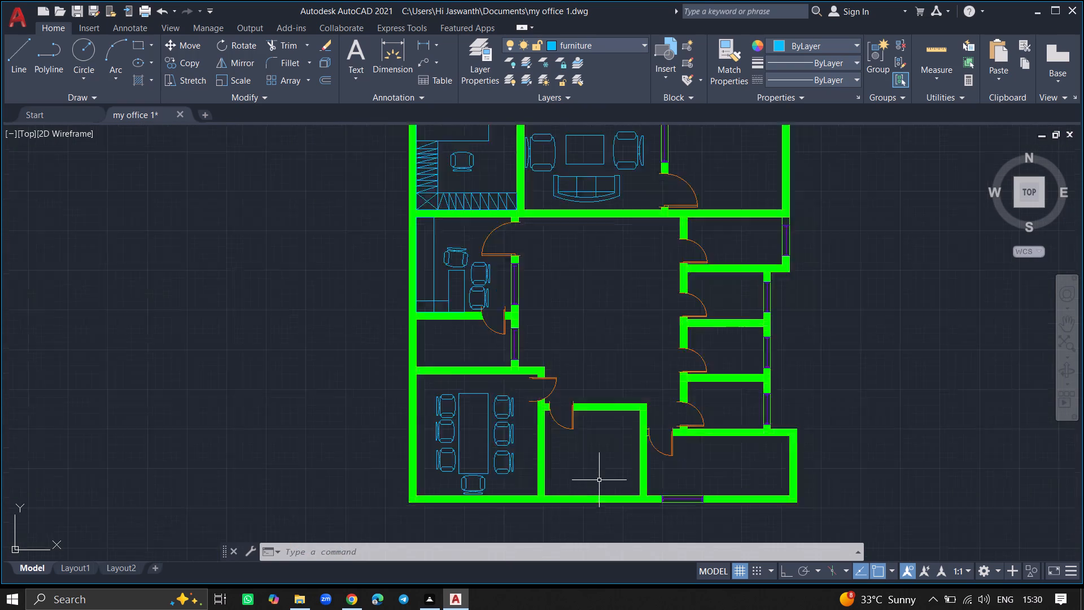
text(rec)
key(Return)
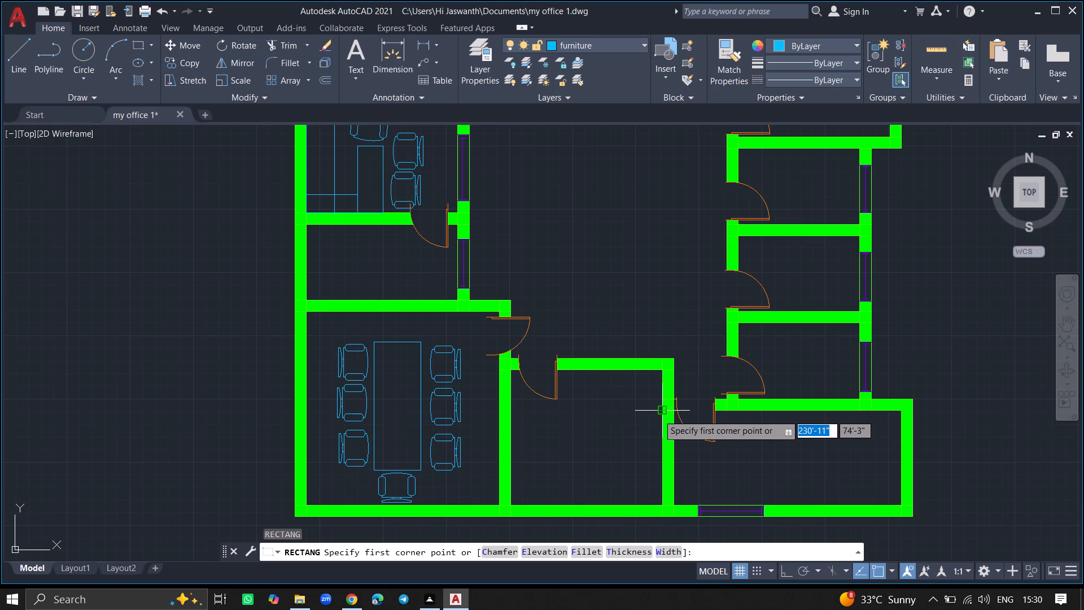
drag(658, 413, 586, 435)
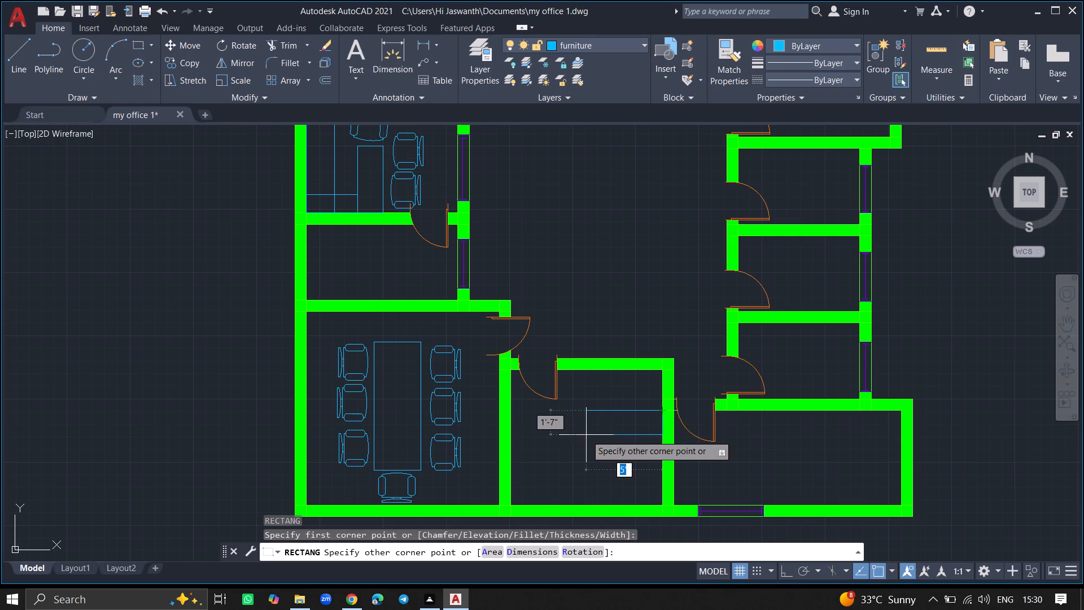
drag(586, 435, 575, 446)
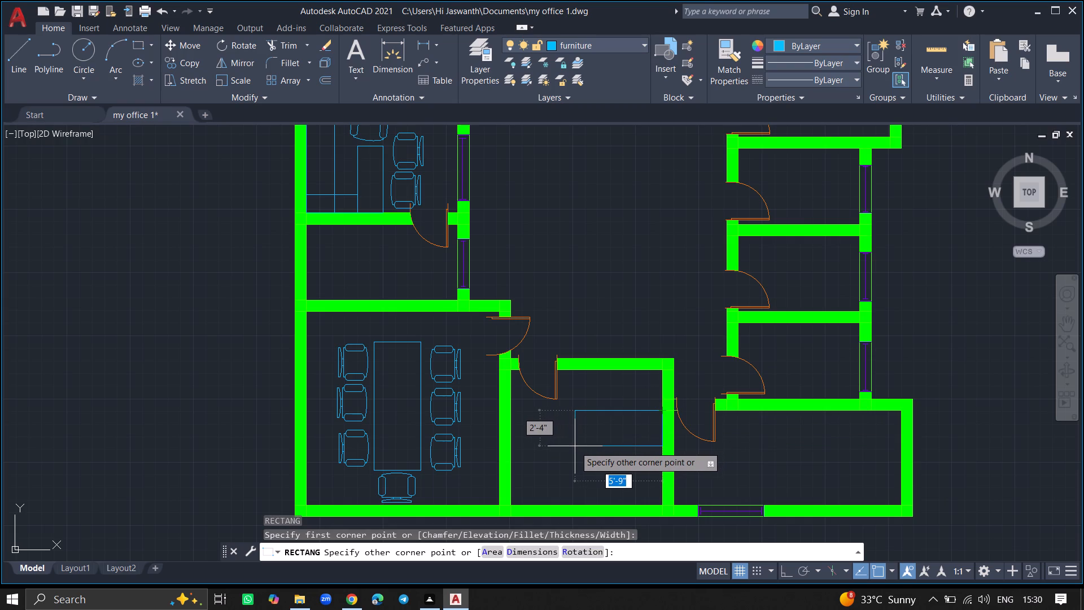
drag(575, 446, 581, 444)
click(581, 444)
Move the new desk rectangle about 0'-11" straight south along the east wall.
click(581, 442)
text(move)
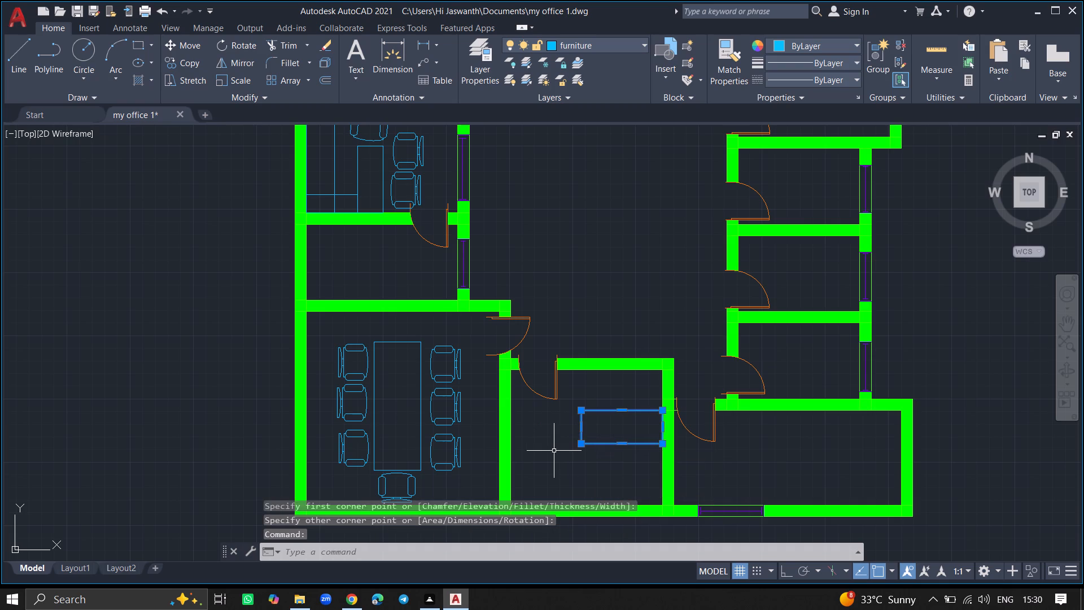
text(move)
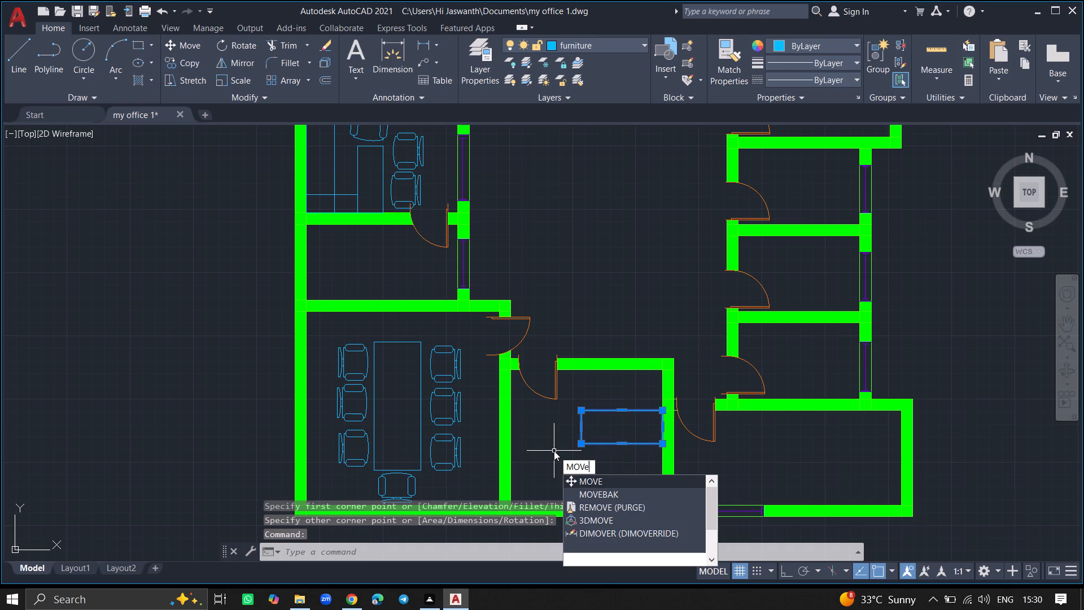
key(Return)
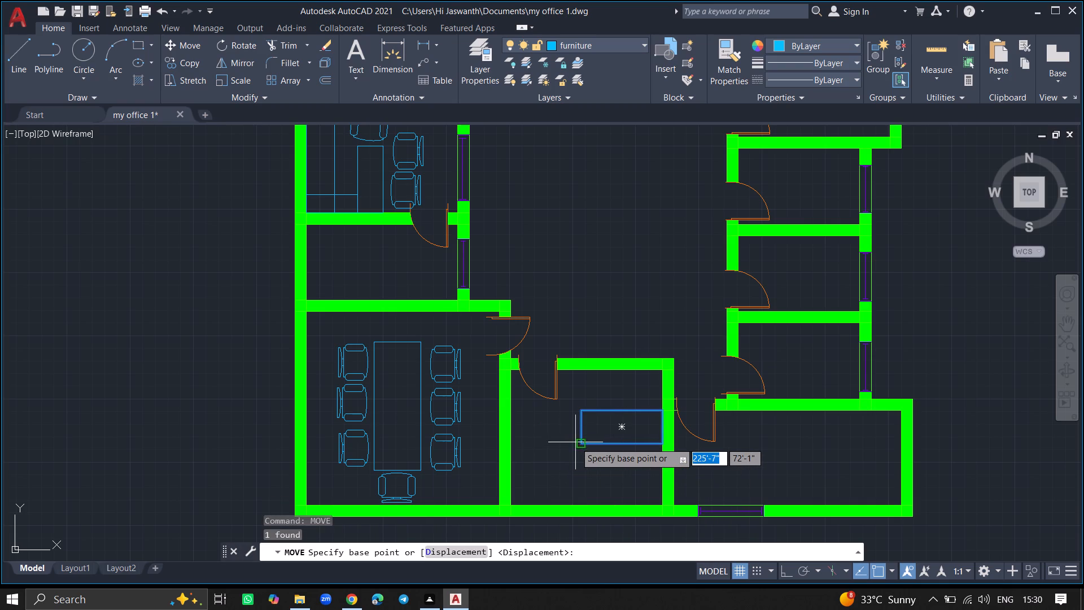
click(580, 442)
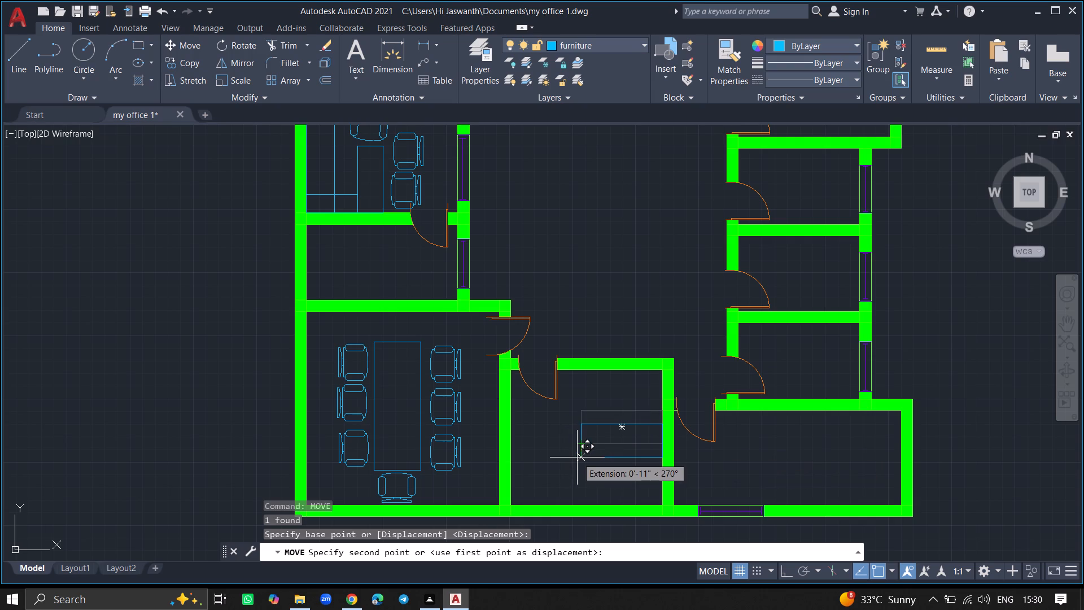
click(577, 457)
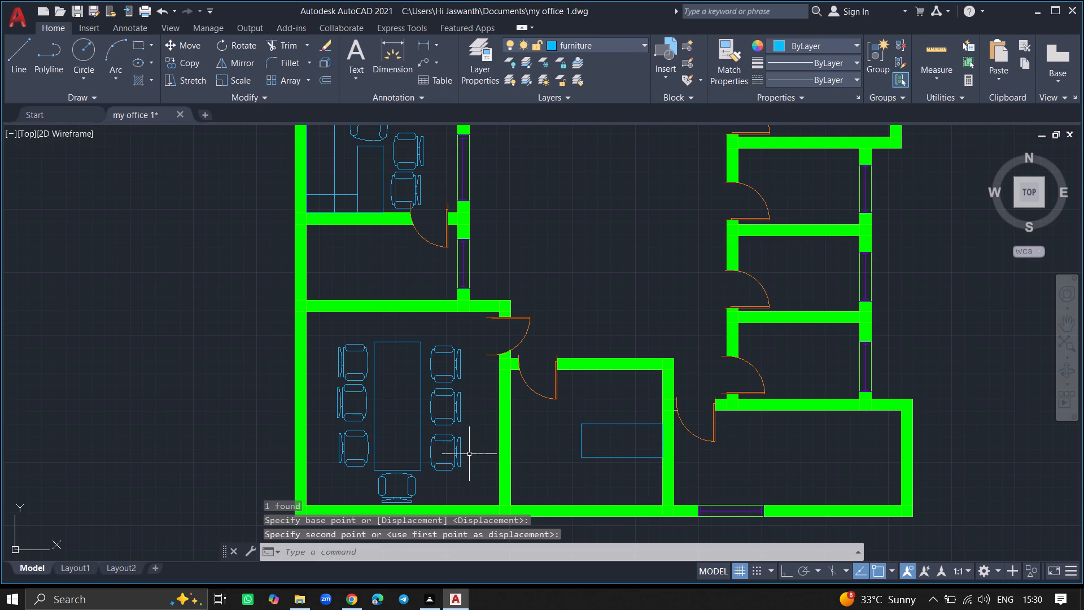
Copy the southeast conference chair into the small room twice, placing one chair north and one south of the desk.
click(460, 454)
text(copy)
key(Return)
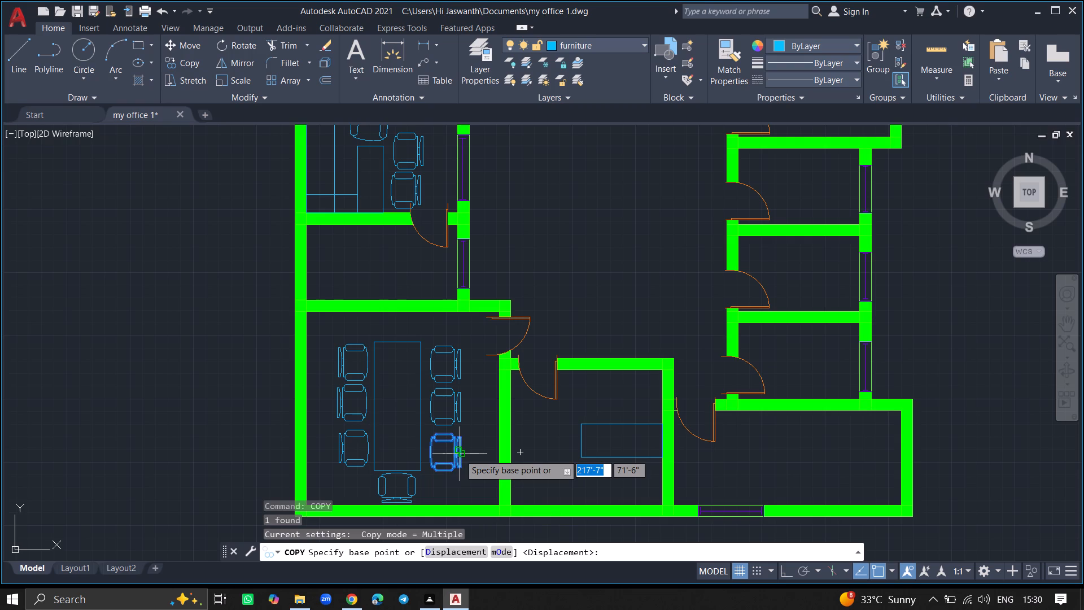
click(460, 454)
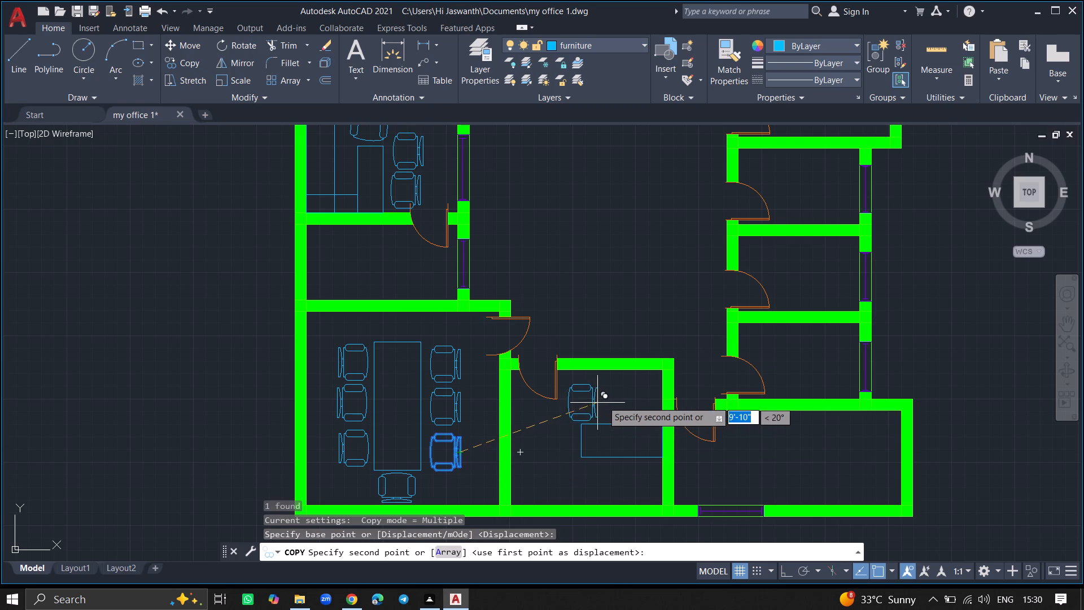
click(617, 399)
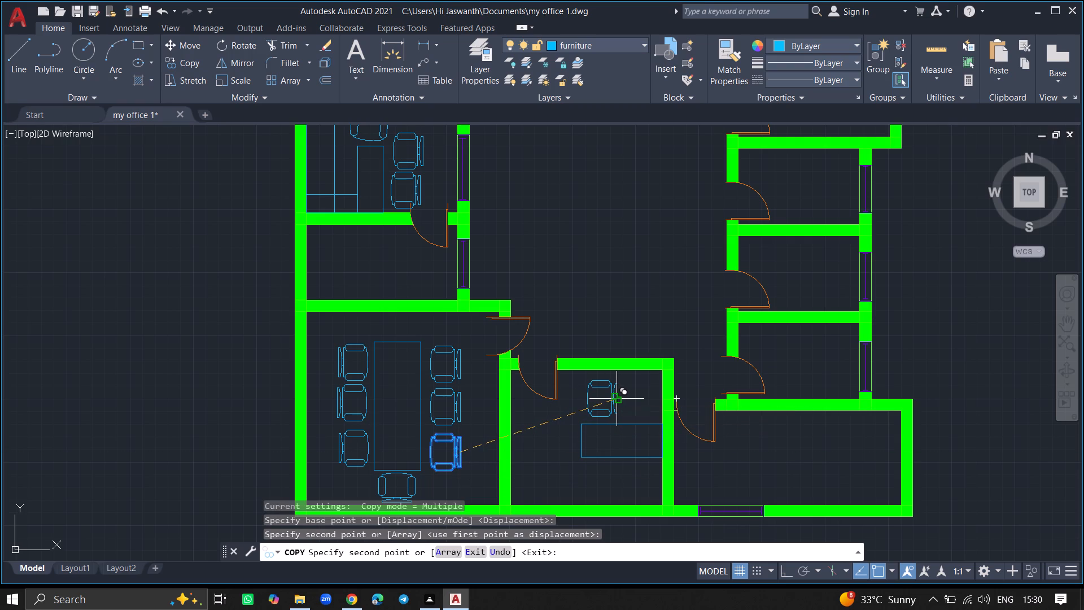
click(624, 479)
key(Escape)
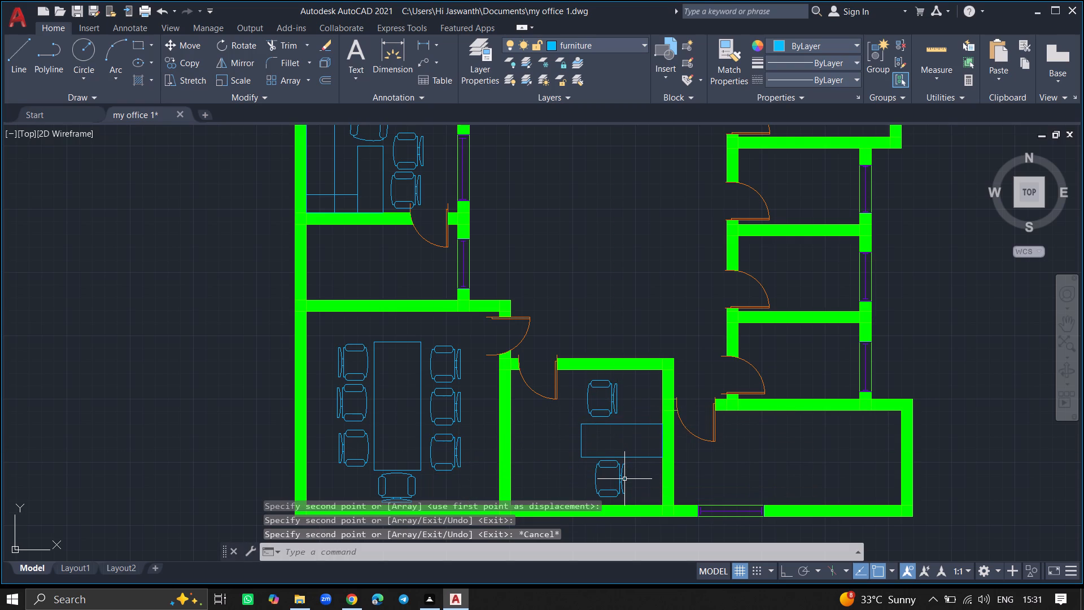
Rotate the chair north of the desk a quarter turn counterclockwise about its backrest midpoint, with ortho on, so it faces the desk.
click(616, 407)
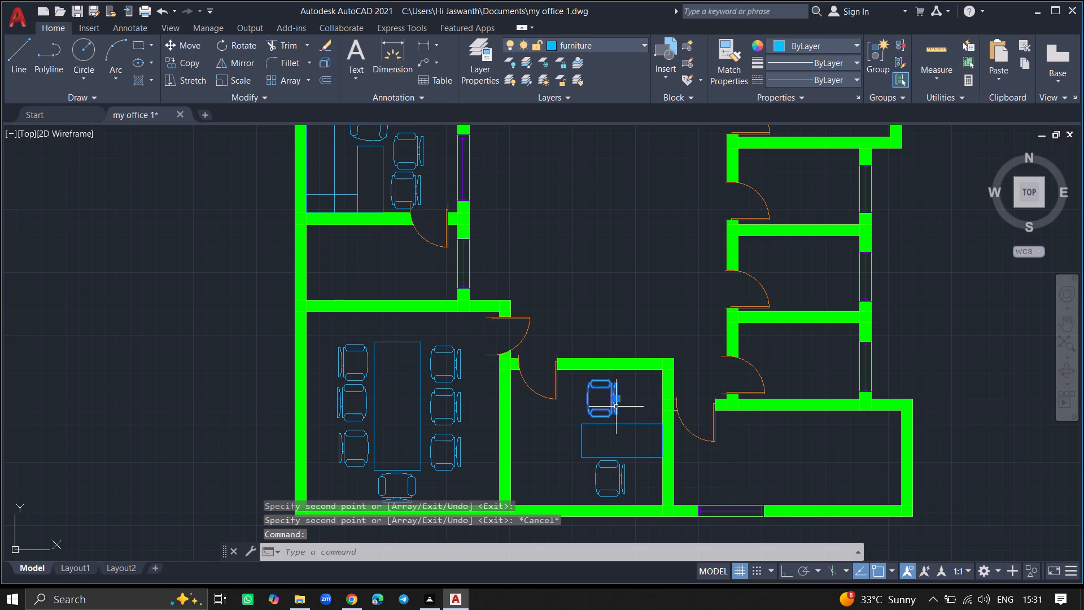
text(ro)
key(Return)
ctrl+scroll(616, 407, up, 3)
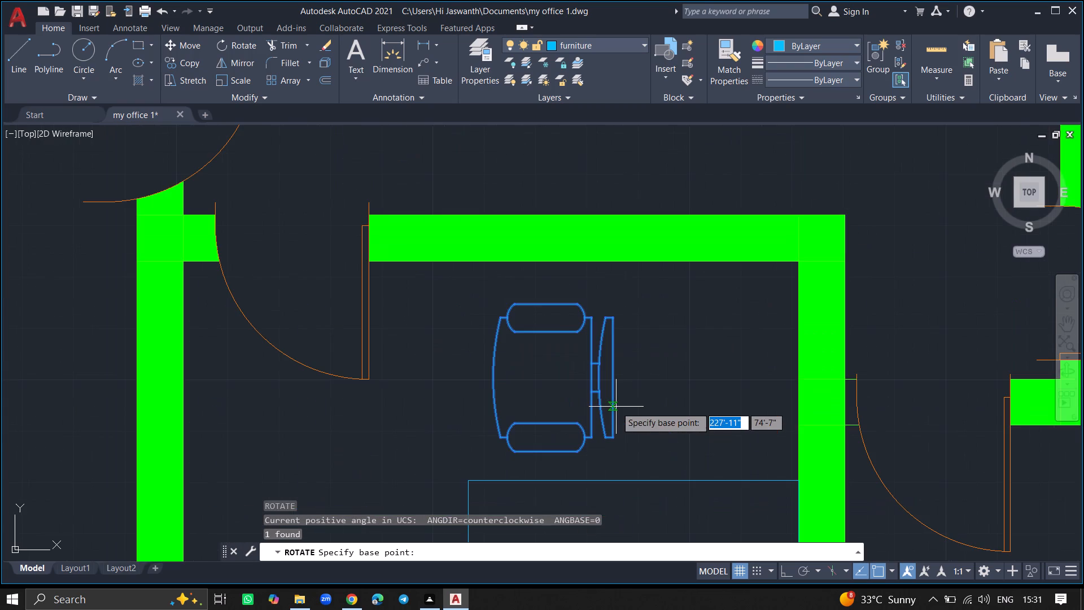
click(611, 377)
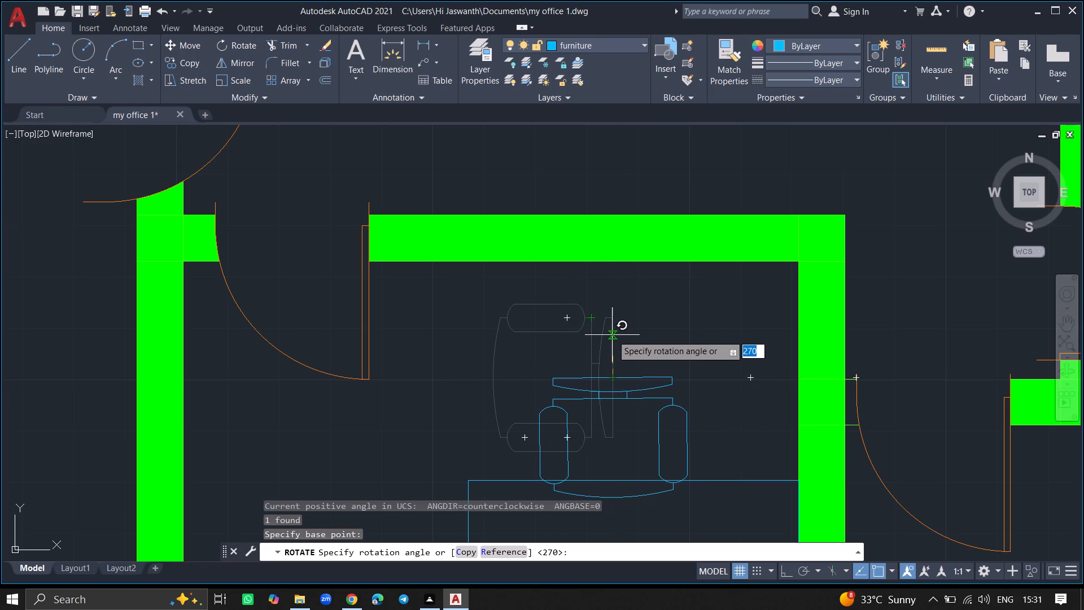
key(F8)
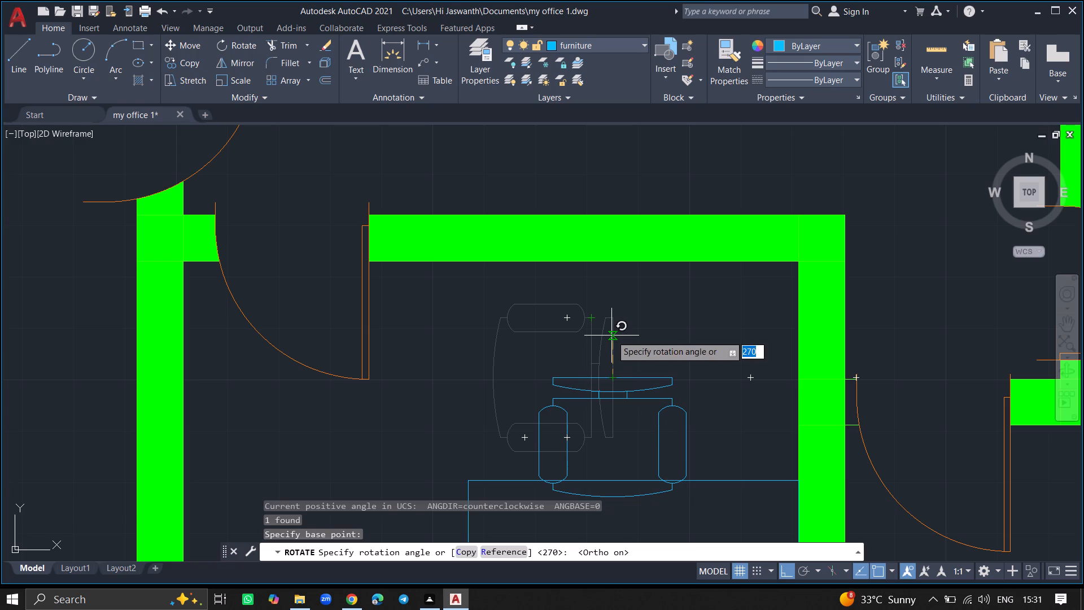
click(611, 335)
Move the rotated chair about 1'-9" northwest with ortho off, placing it clear of the desk near its west end.
click(607, 377)
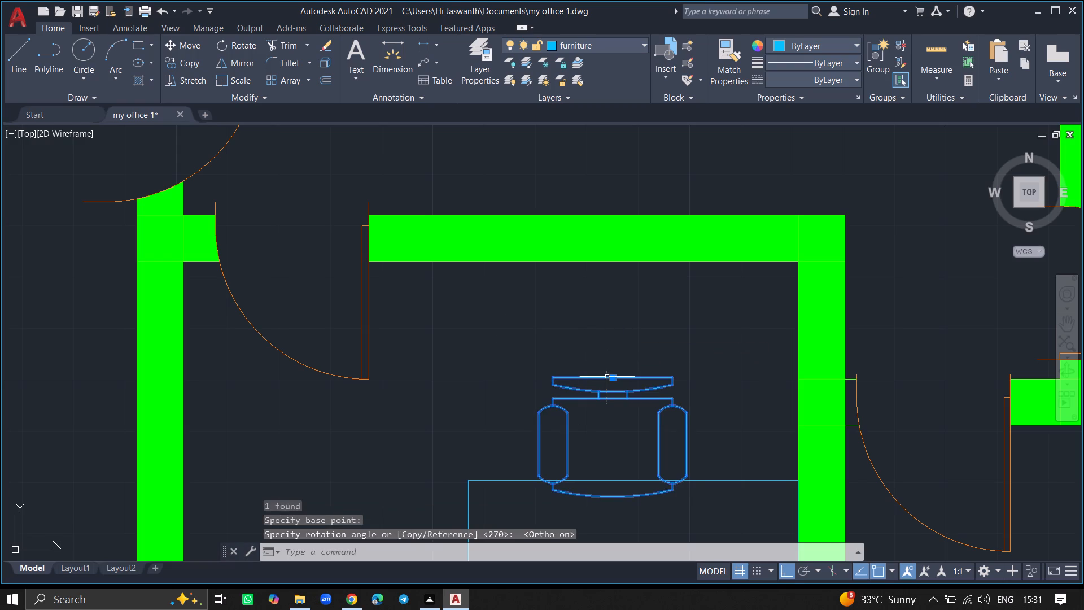
text(move)
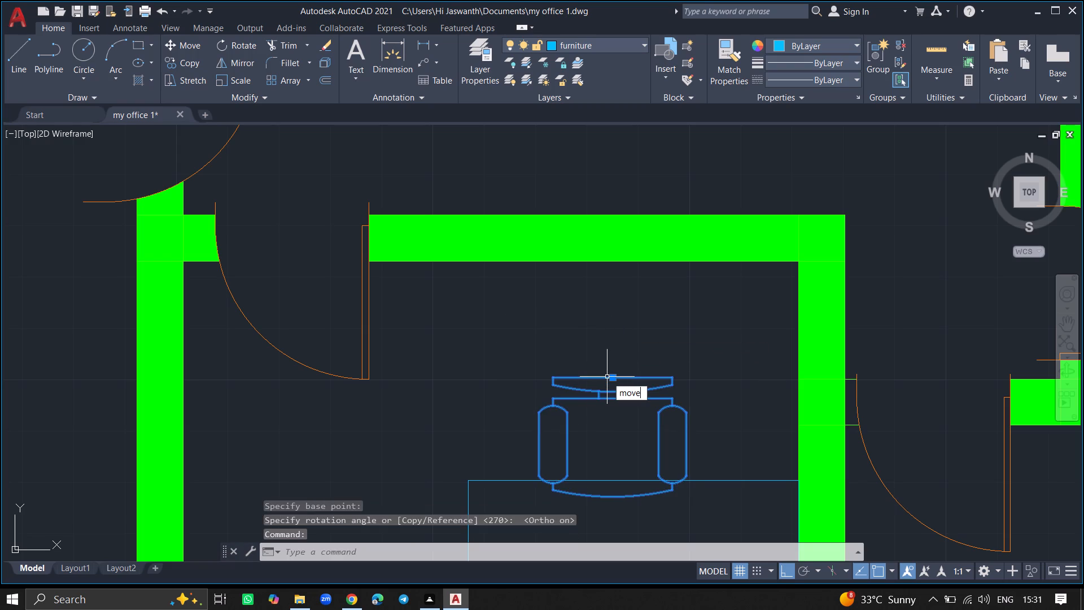
key(Return)
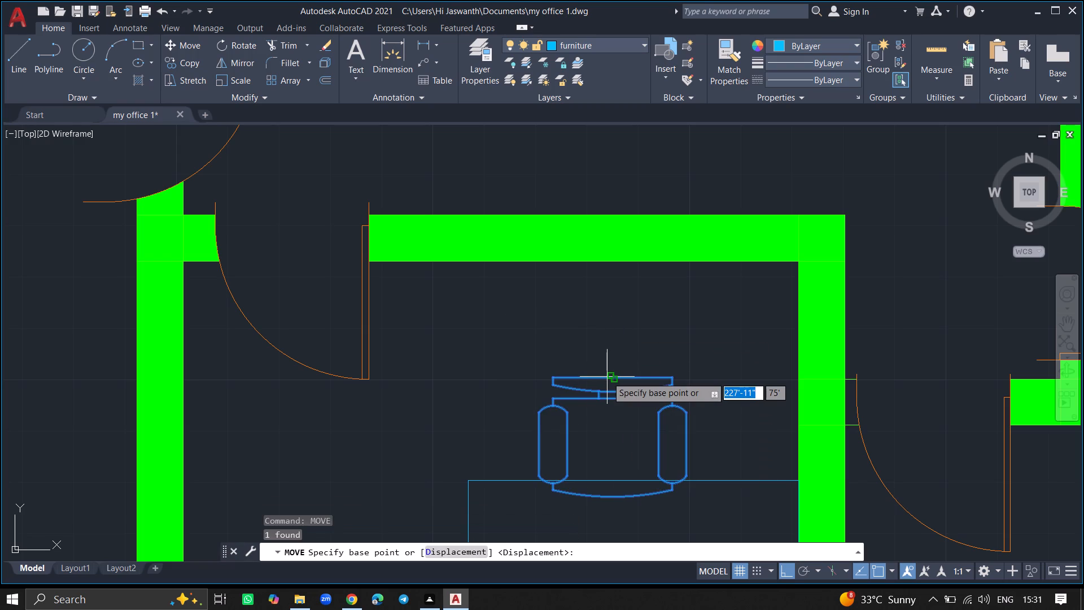
click(607, 377)
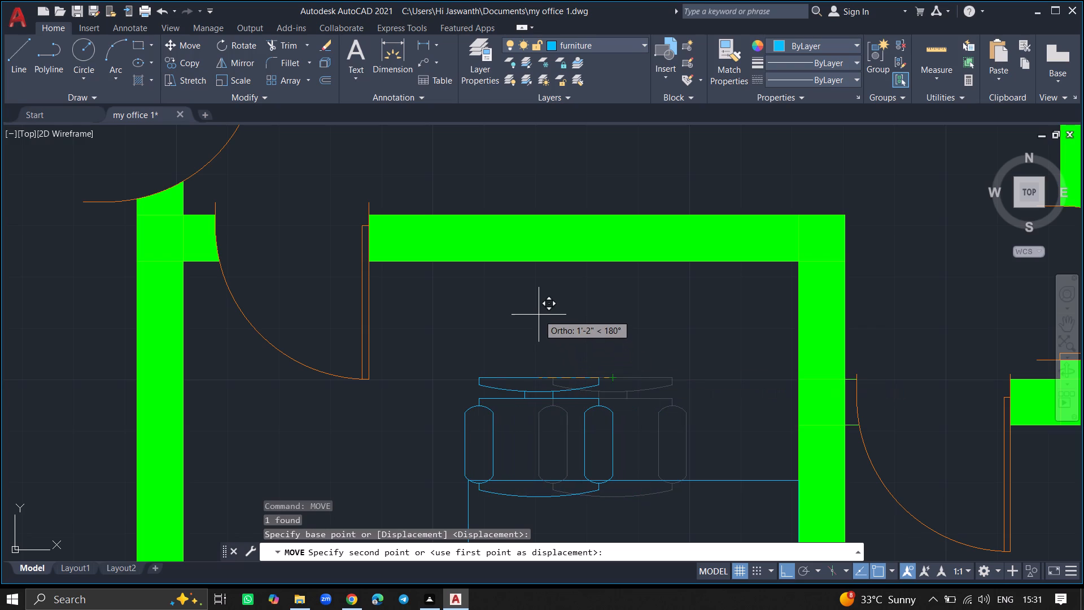
key(F8)
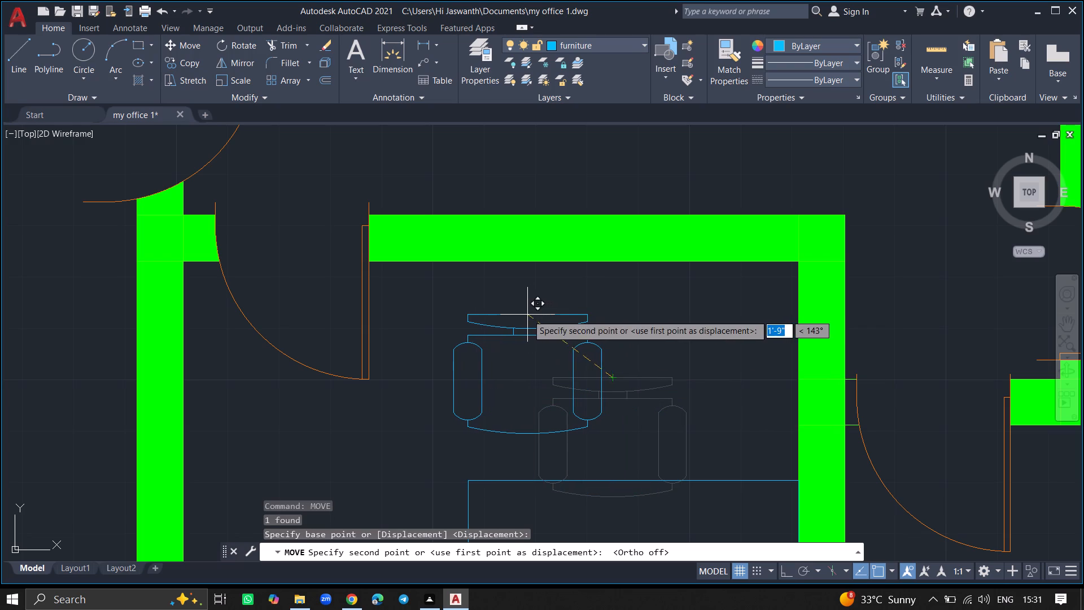
click(527, 315)
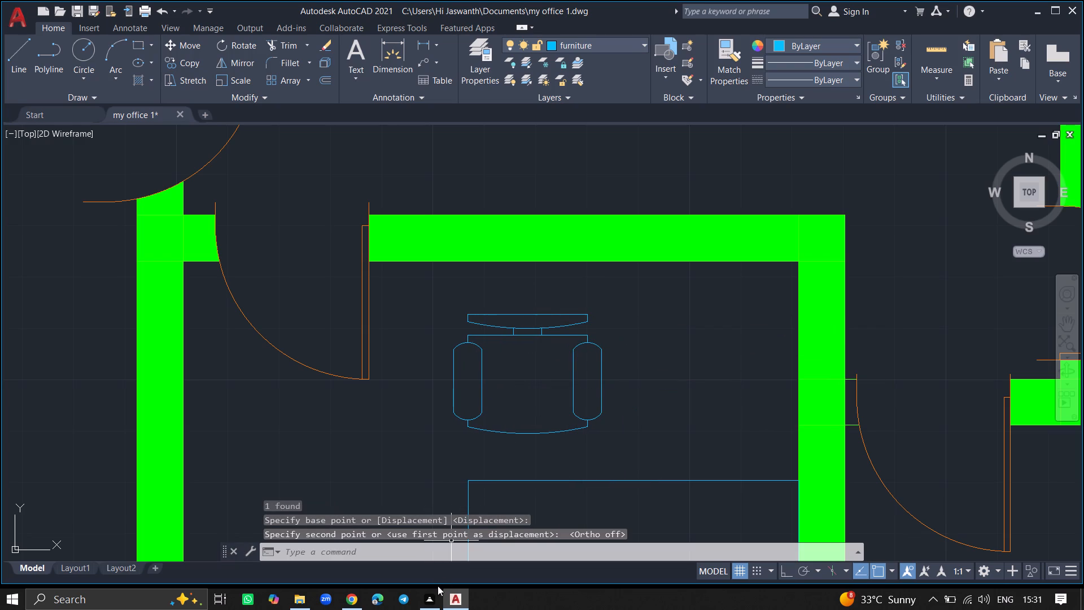
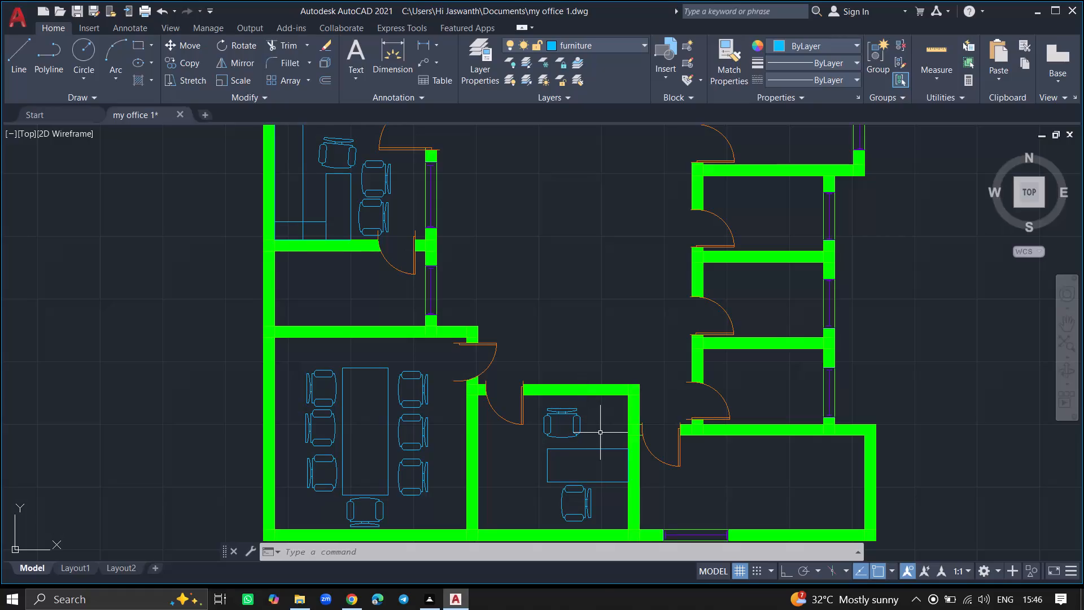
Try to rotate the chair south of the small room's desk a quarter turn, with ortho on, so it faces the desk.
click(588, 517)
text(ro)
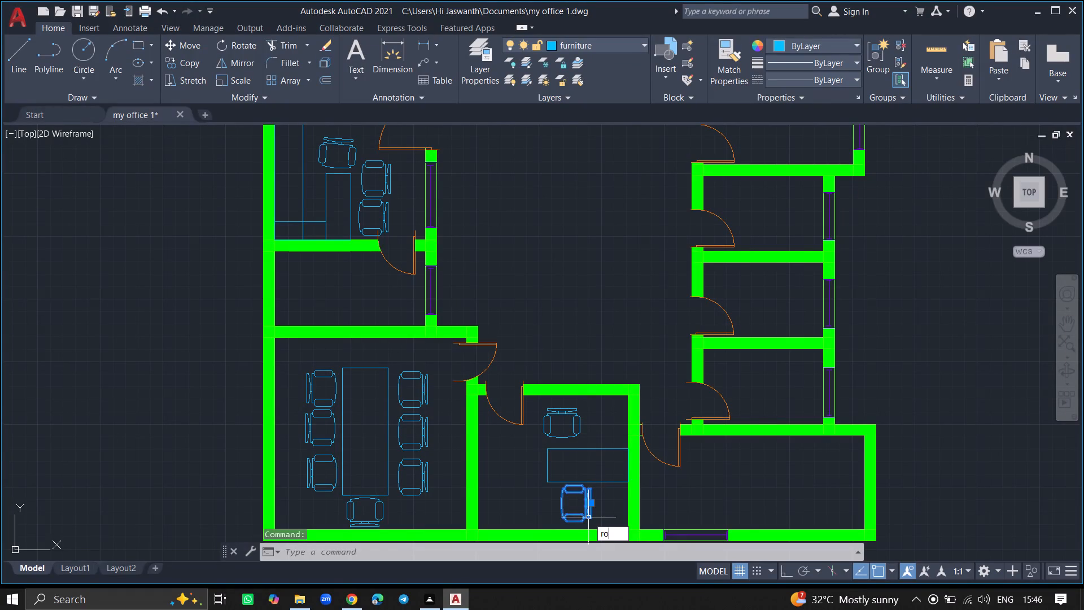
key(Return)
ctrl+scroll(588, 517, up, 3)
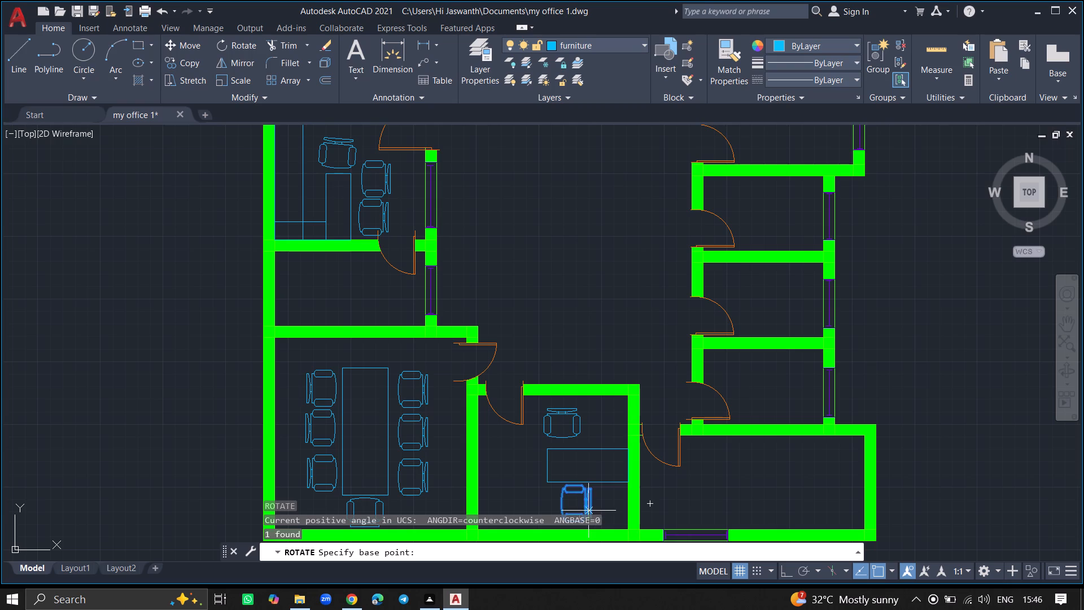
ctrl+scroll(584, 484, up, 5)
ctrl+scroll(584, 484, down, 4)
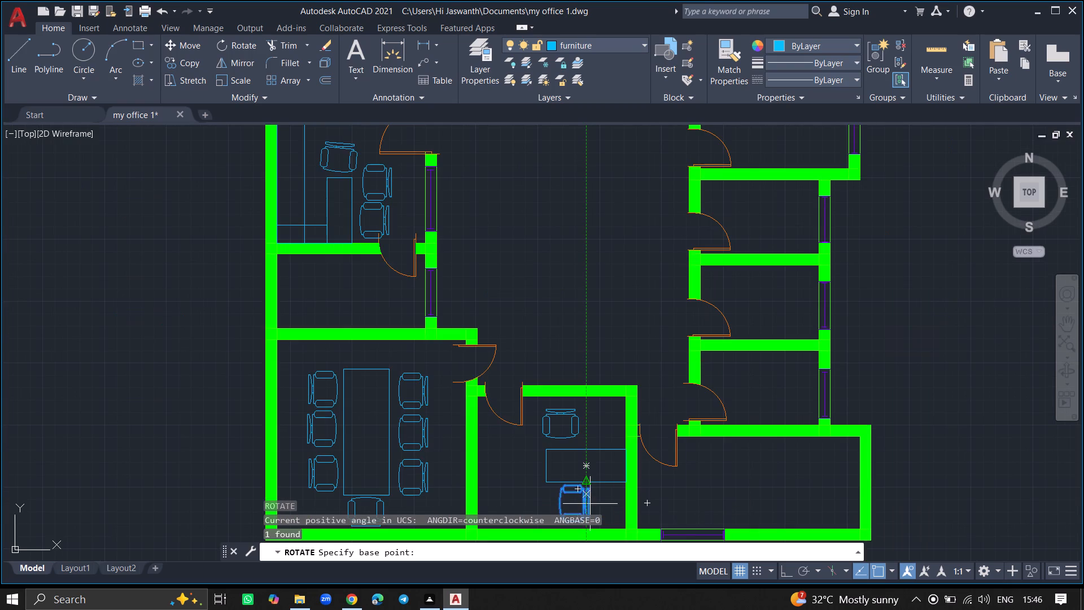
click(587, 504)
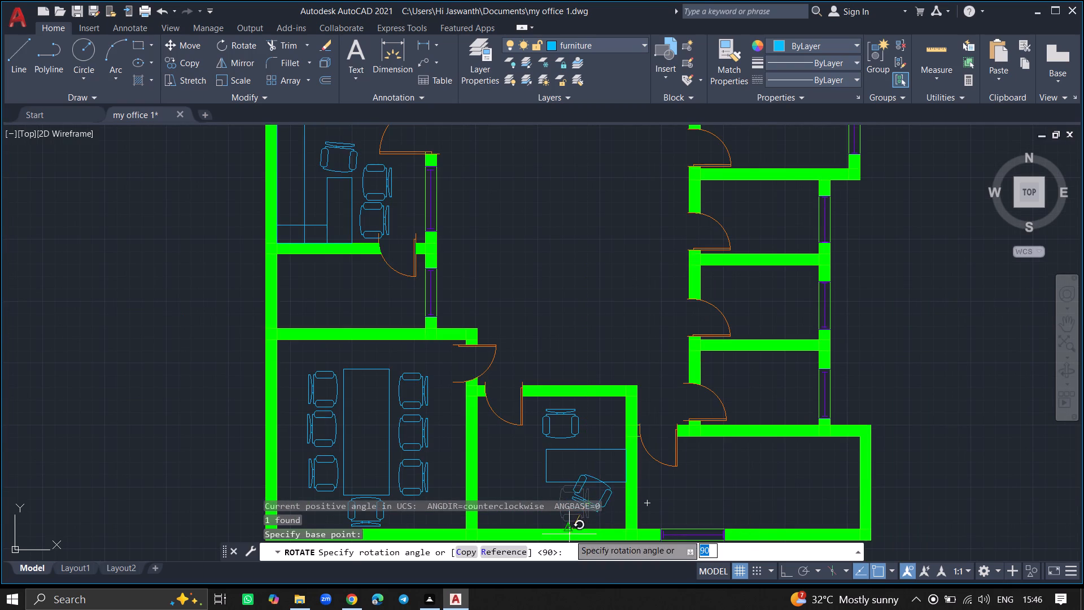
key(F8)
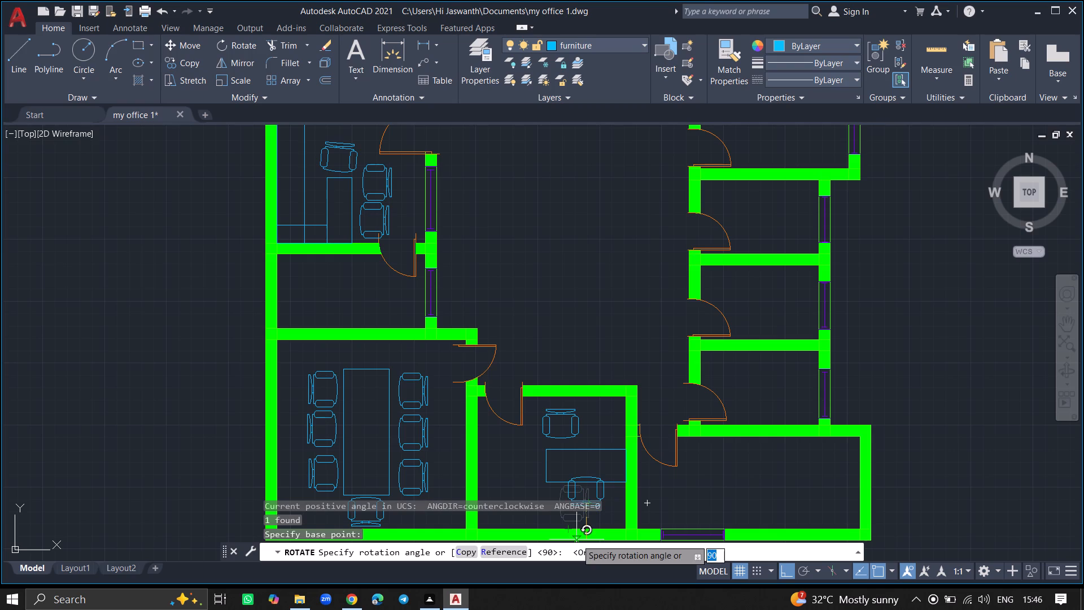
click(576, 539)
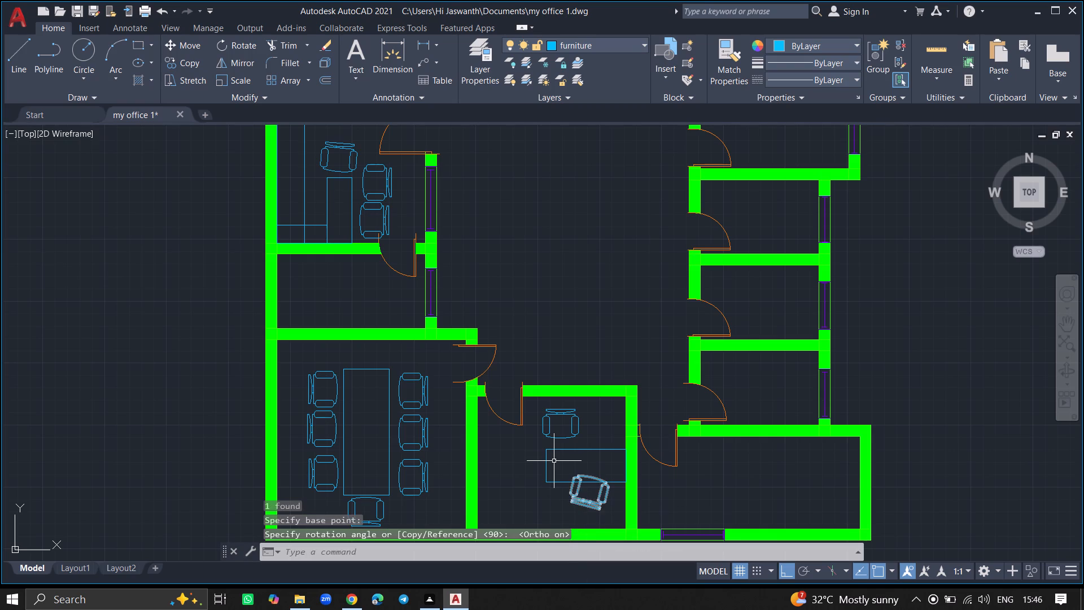
Erase the tilted chair overlapping the south edge of the small room's desk.
ctrl+scroll(554, 460, down, 2)
ctrl+scroll(554, 490, up, 7)
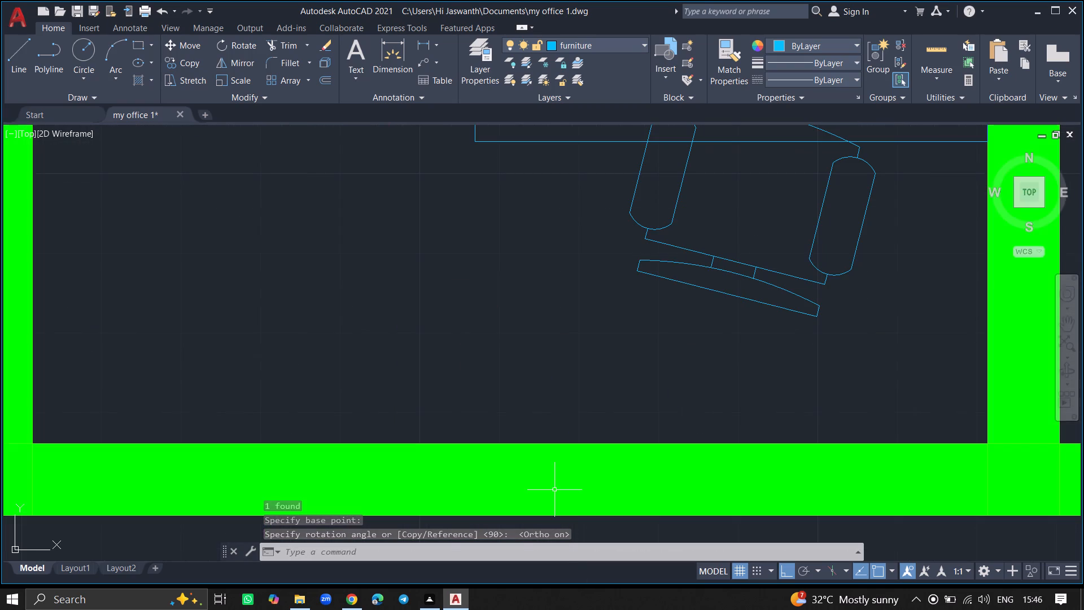
ctrl+scroll(582, 431, down, 2)
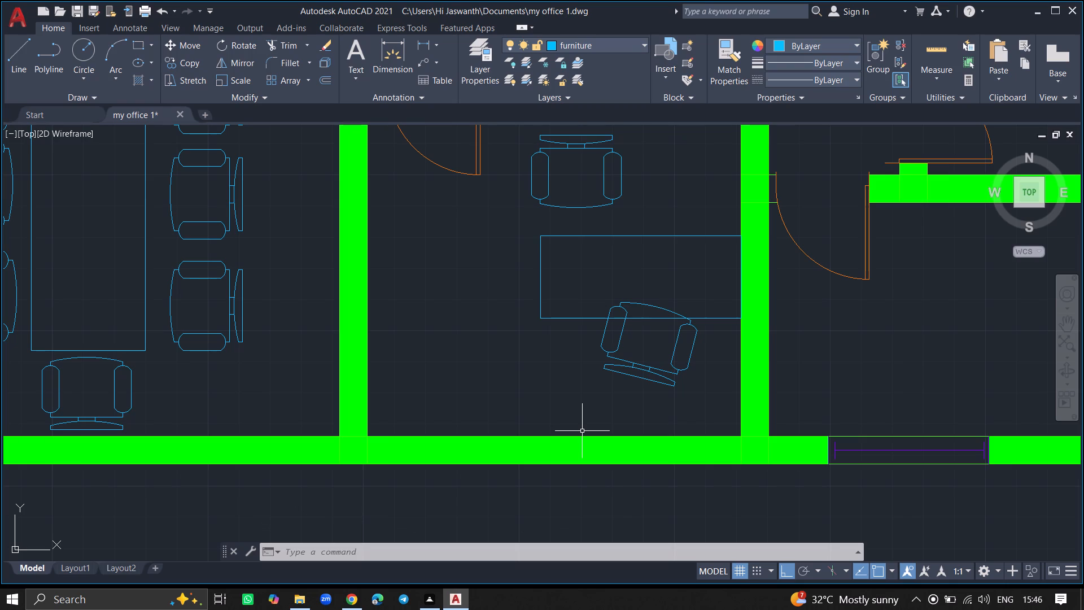
click(624, 372)
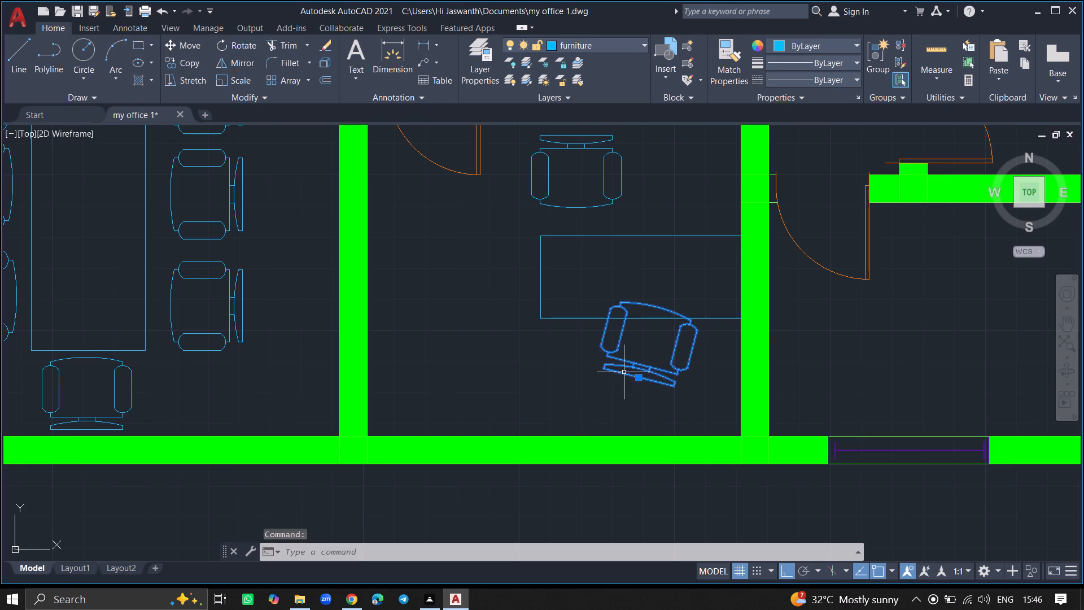
key(ctrl+z)
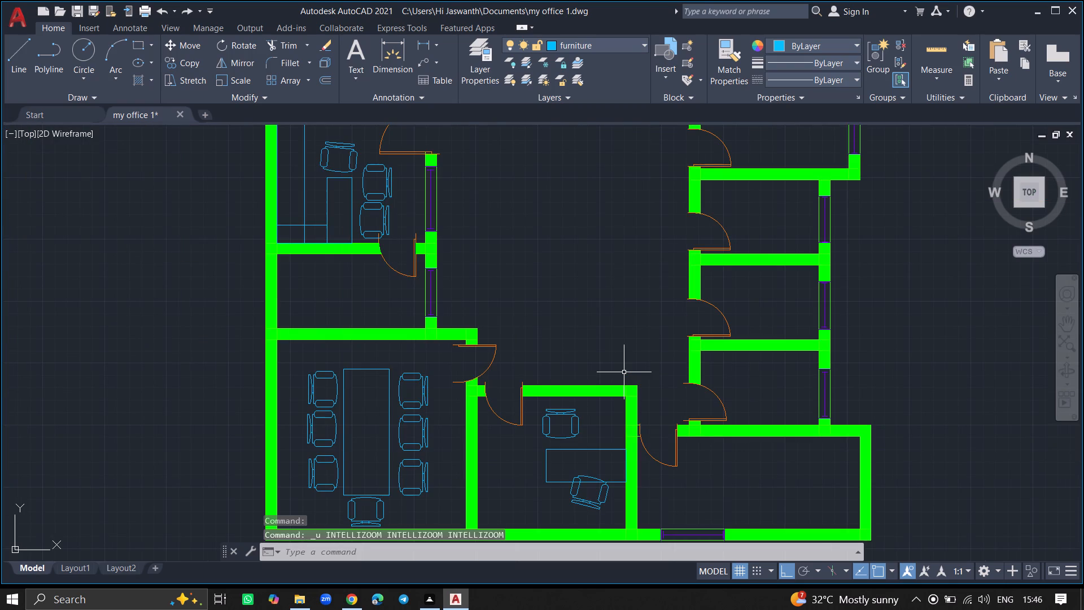
ctrl+scroll(595, 443, up, 2)
ctrl+scroll(595, 443, down, 8)
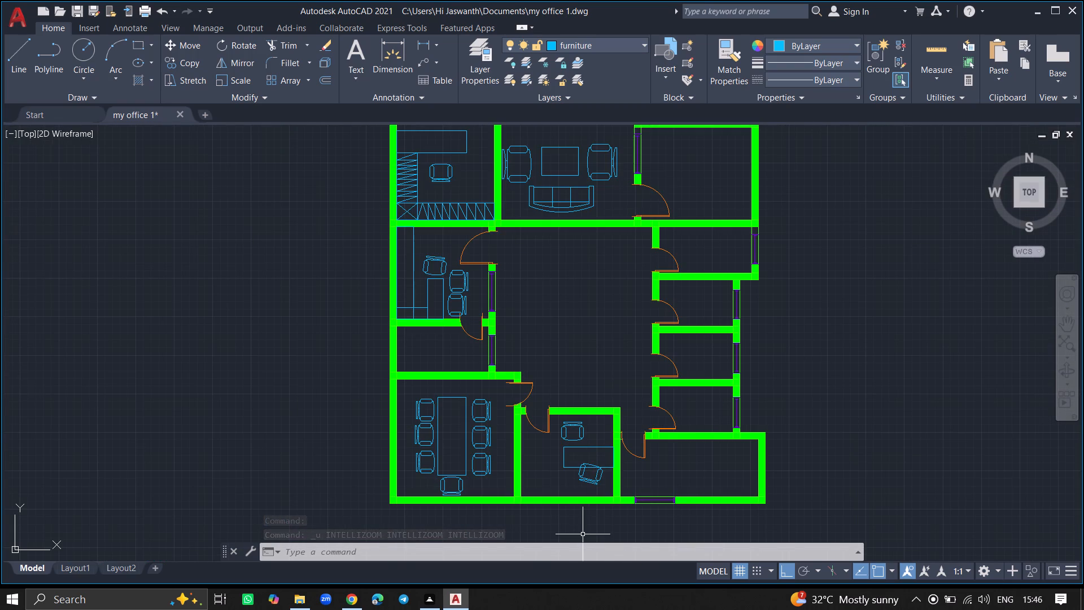
ctrl+scroll(583, 534, up, 3)
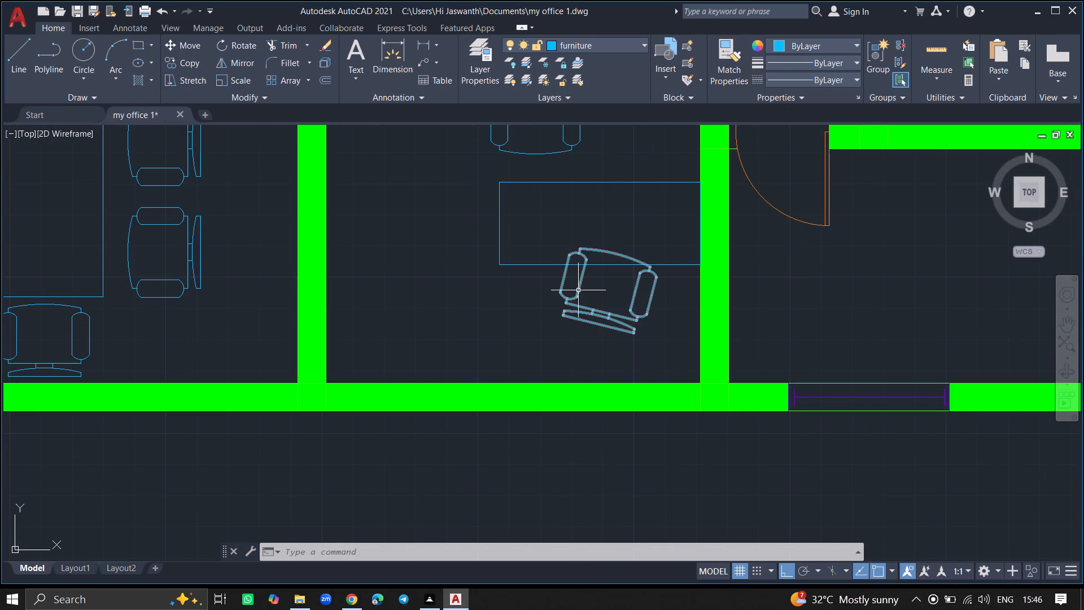
click(578, 290)
key(Delete)
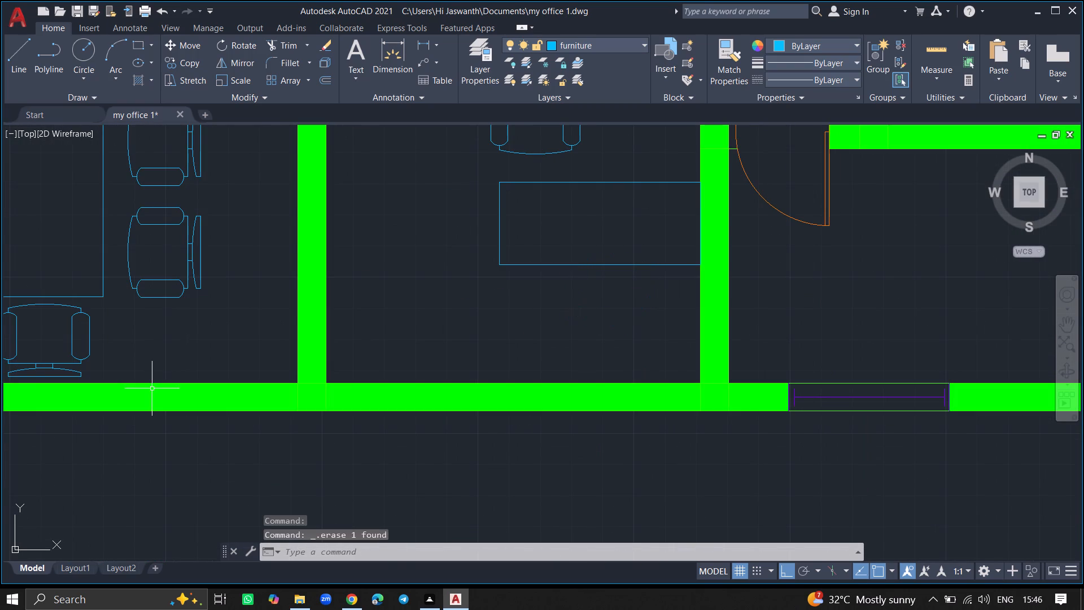
Copy the chair at the south end of the conference table straight east into the small room, south of the desk.
click(71, 338)
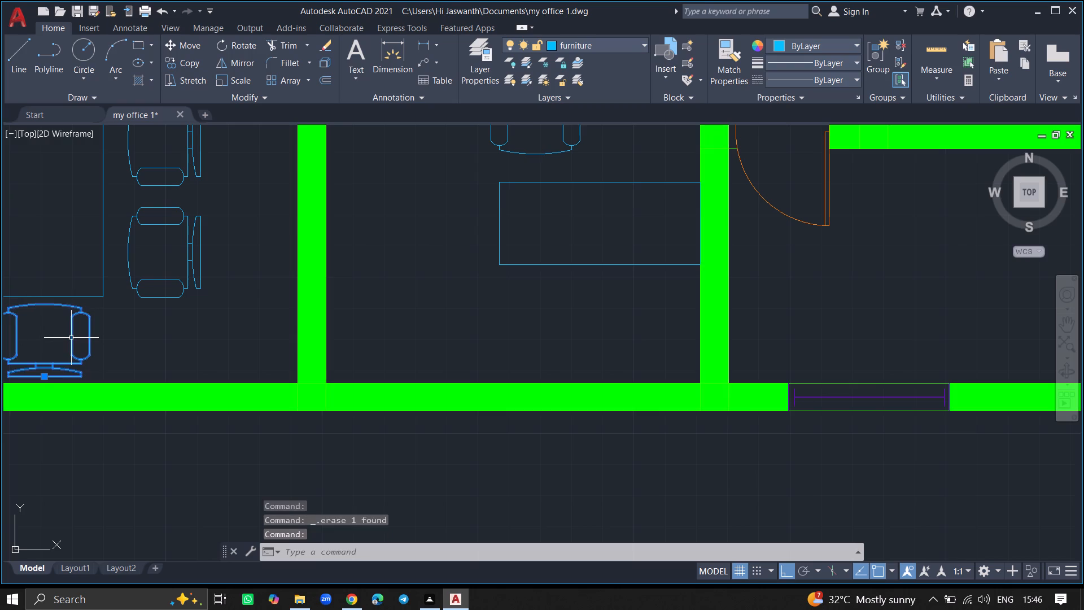
text(copy)
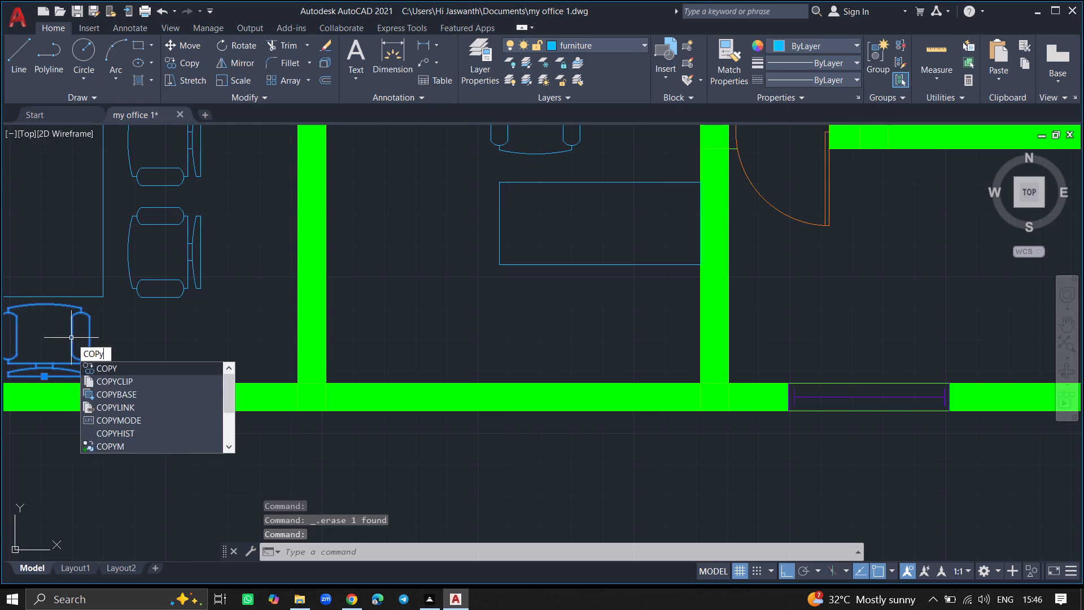
key(Return)
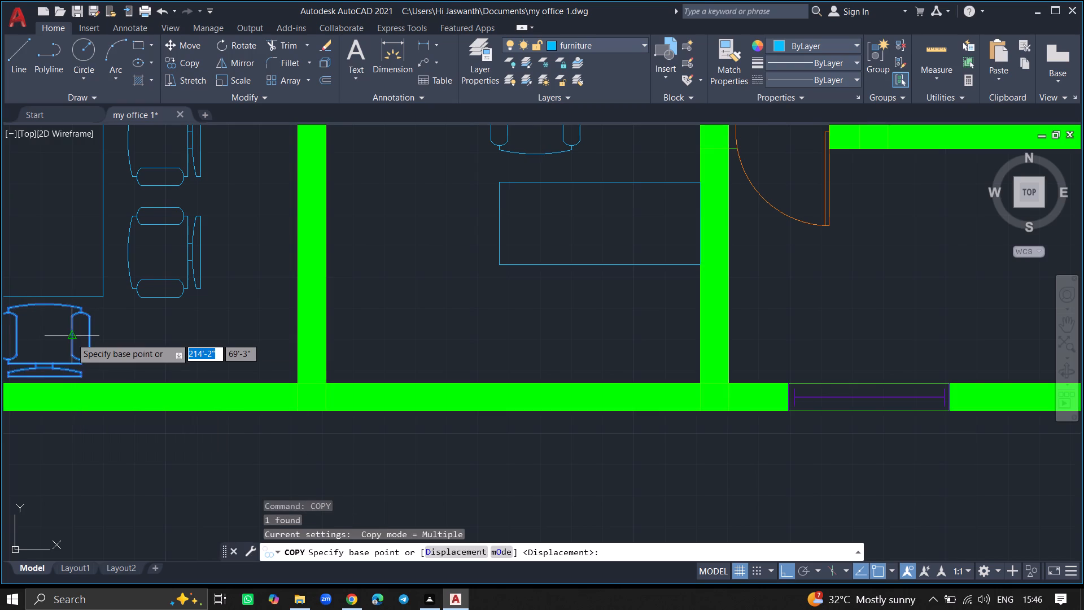
click(71, 338)
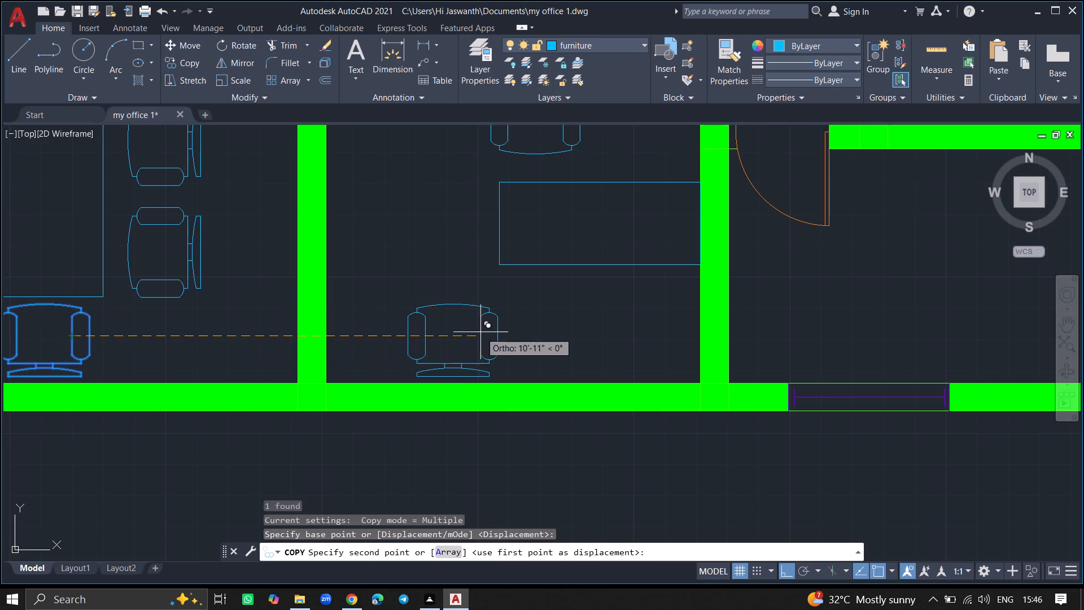
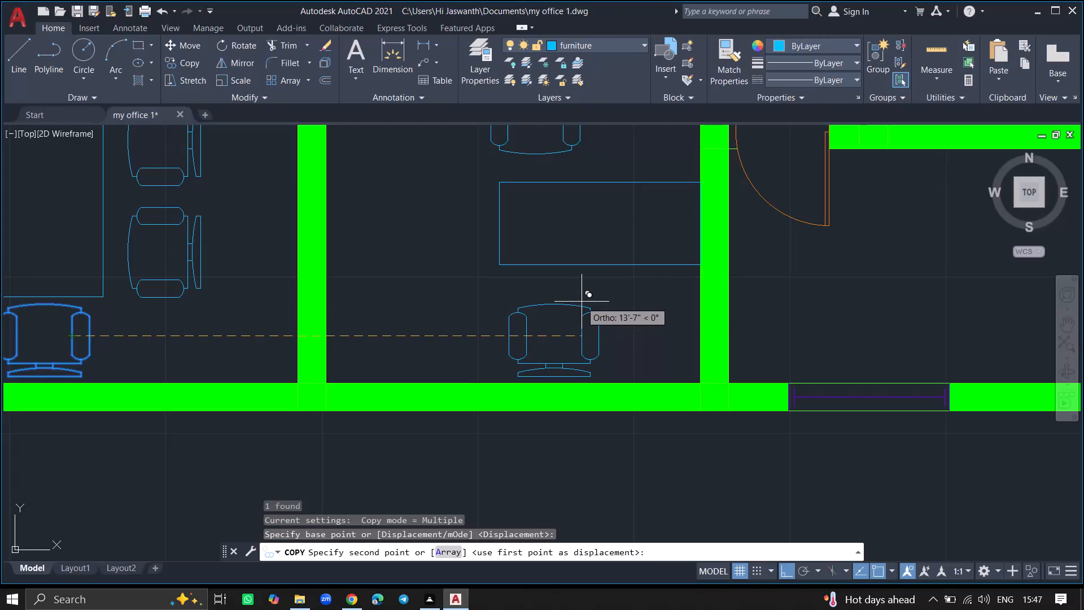
Place the copied chair south of the small room's desk, about 13'-7" east of the original.
click(582, 302)
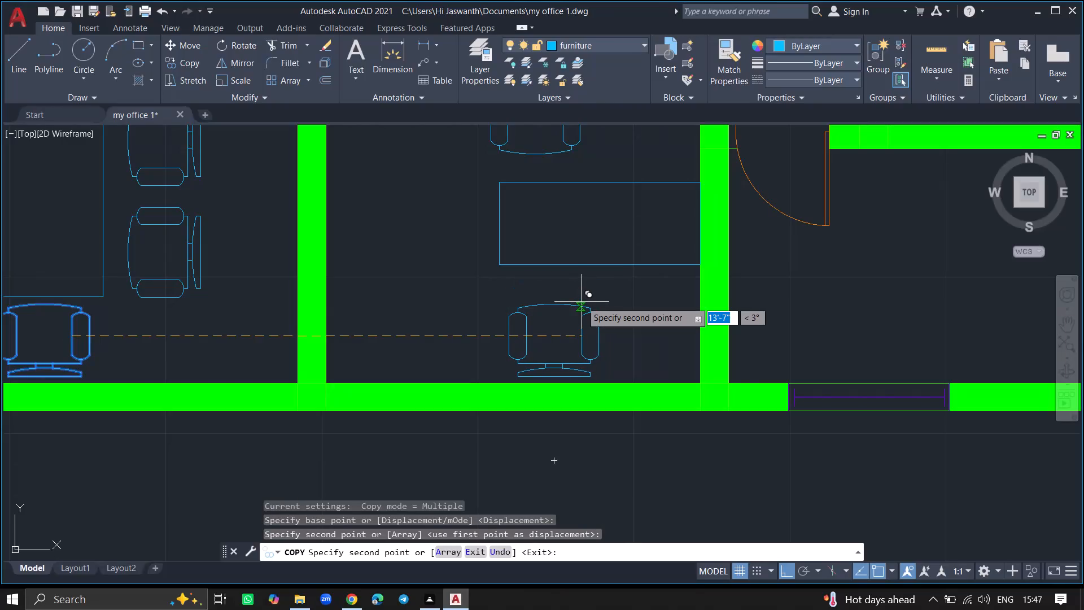
key(Escape)
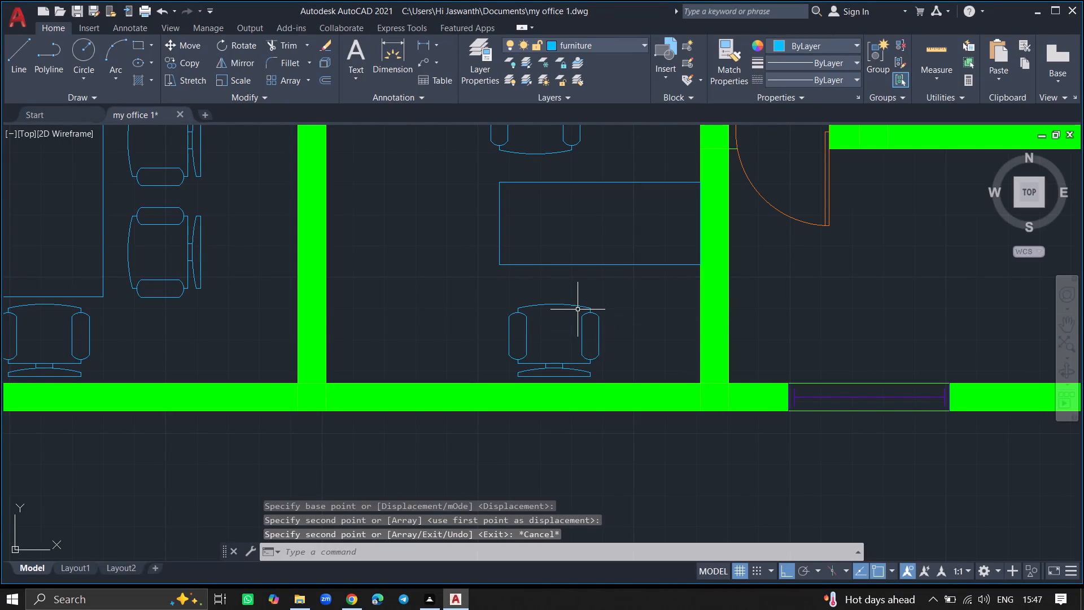
Move the chair south of the small room's desk straight north, closer to the desk and off the wall.
click(578, 306)
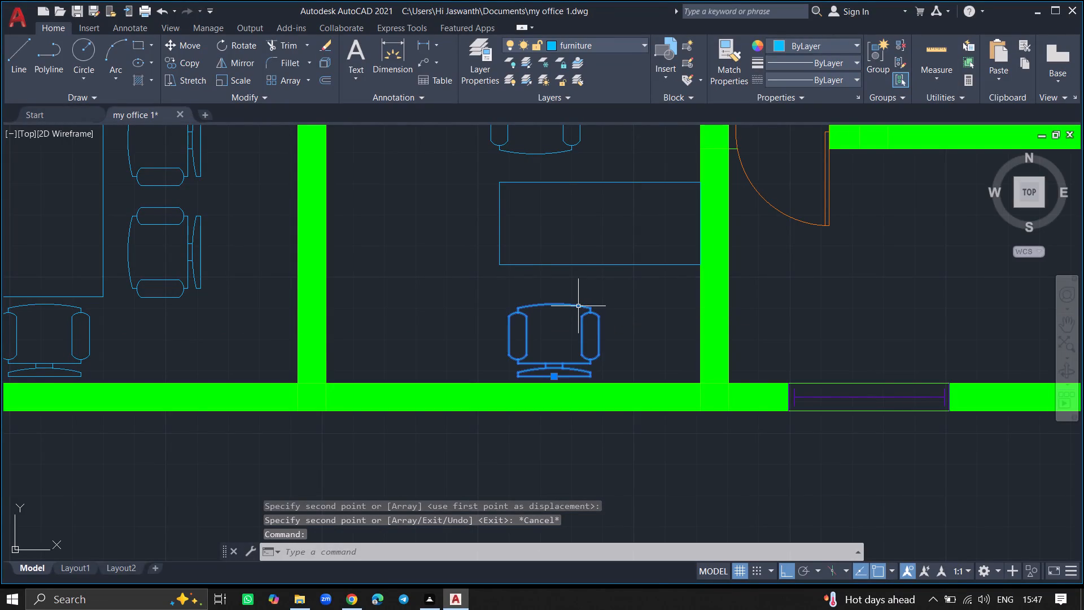
text(move)
key(Return)
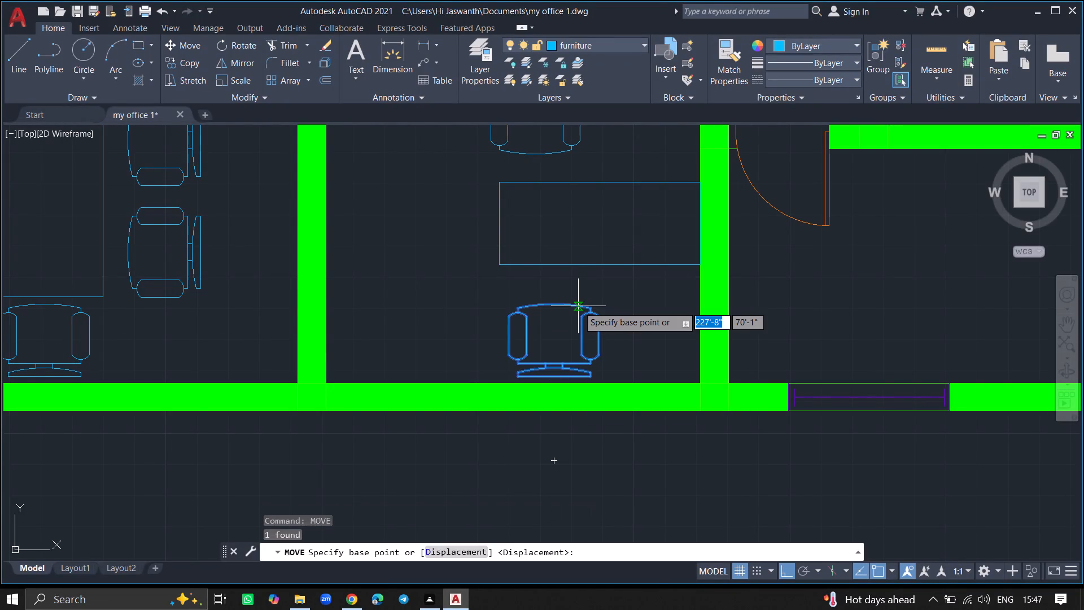
click(578, 306)
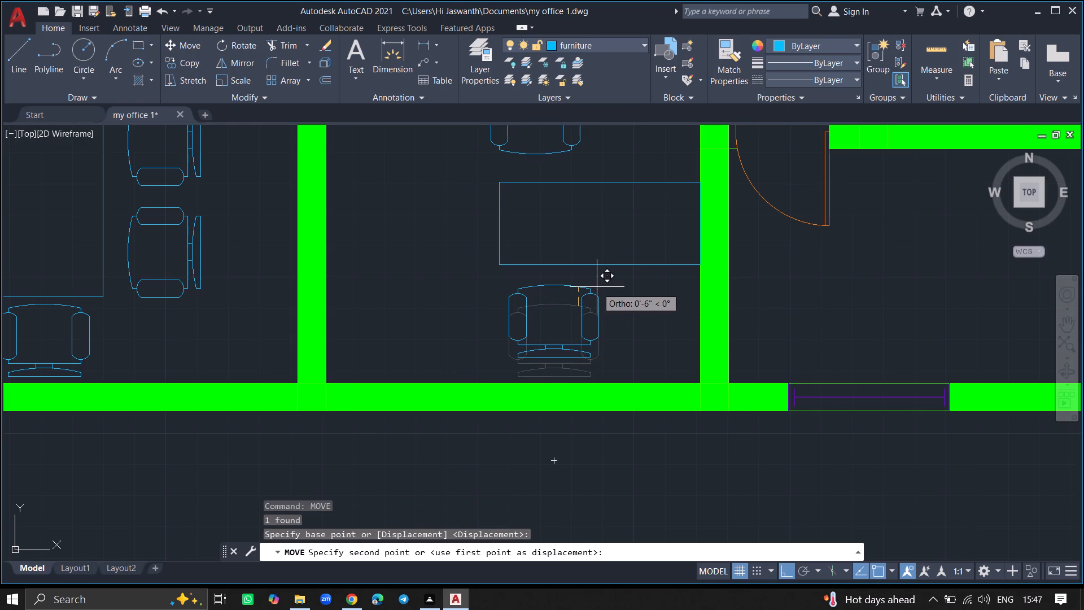
click(597, 287)
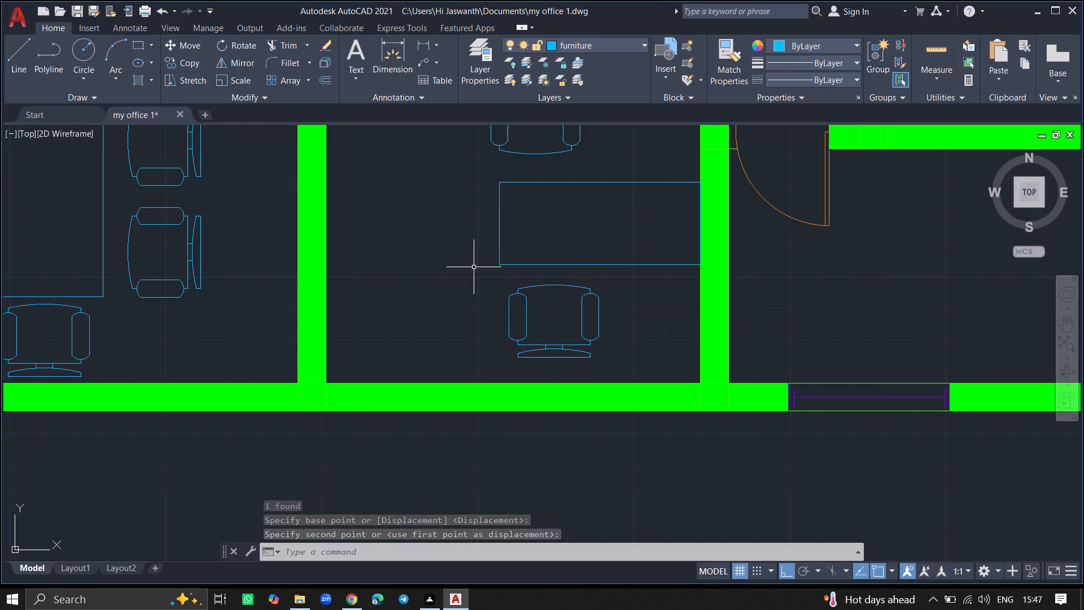
Copy the chair north of the small room's desk to the open floor west of the desk, with ortho off.
ctrl+scroll(474, 267, down, 4)
ctrl+scroll(483, 256, up, 4)
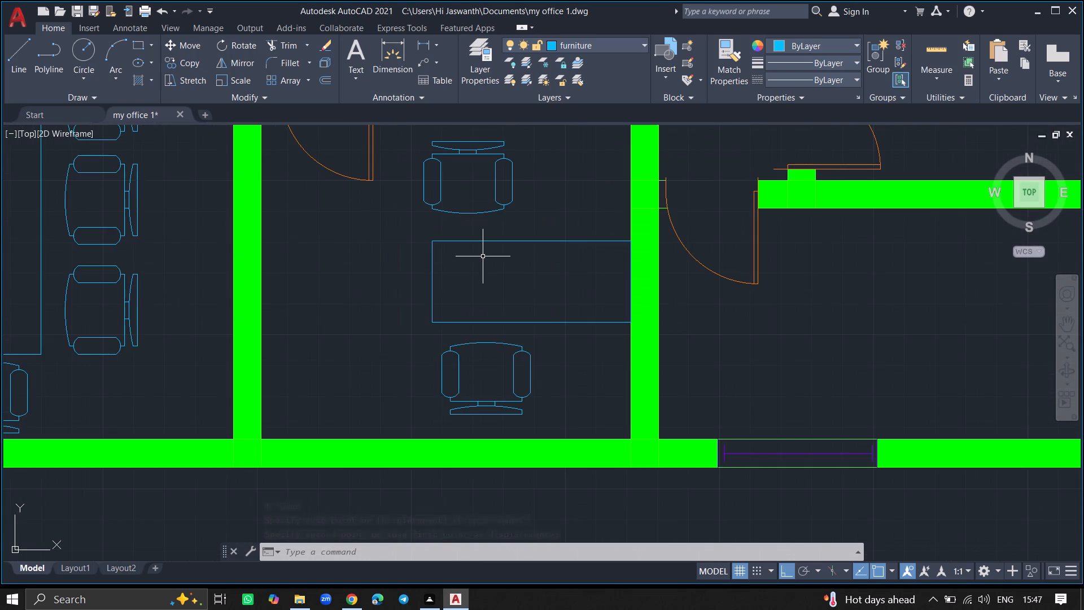
click(437, 198)
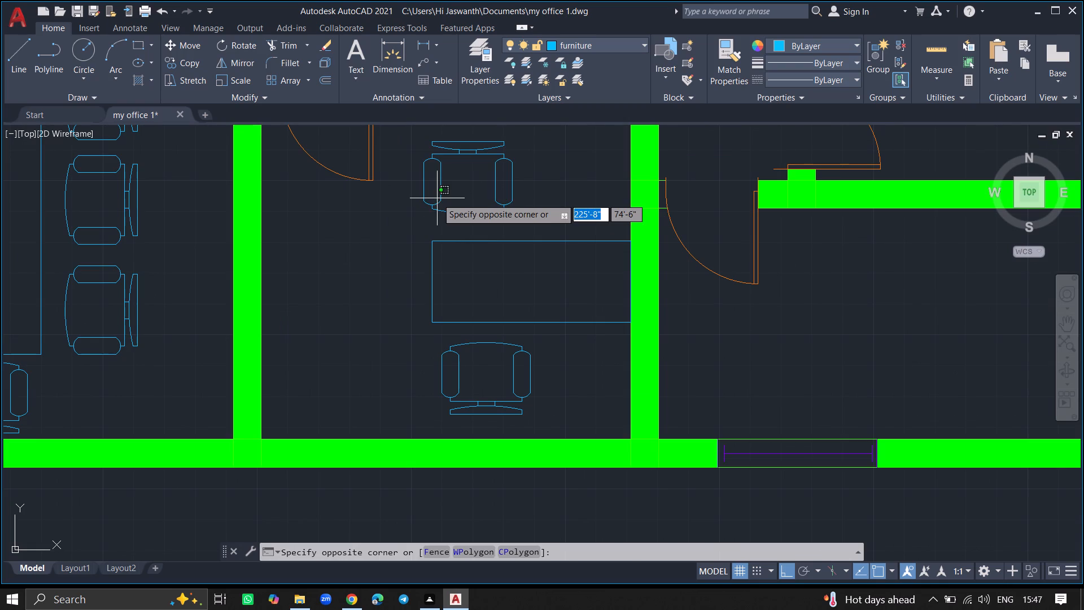
click(414, 215)
text(copy)
key(Return)
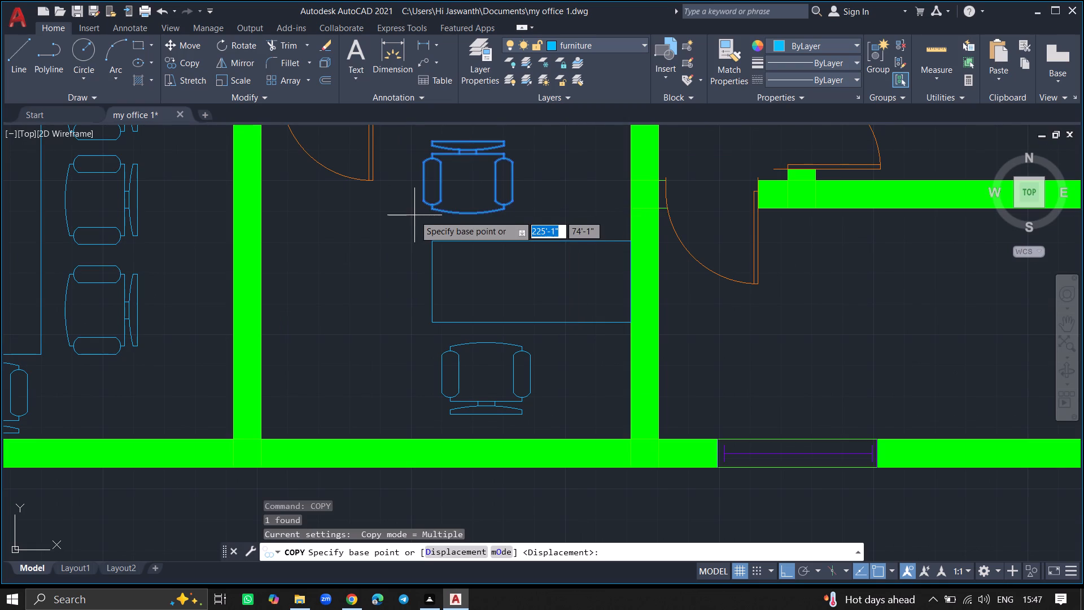
click(431, 205)
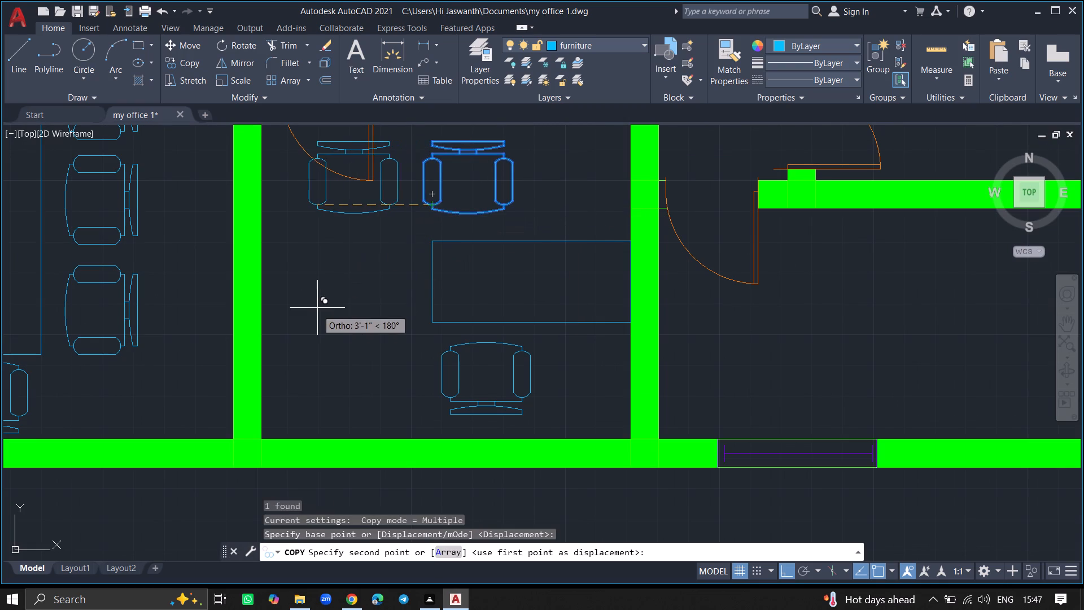
key(F8)
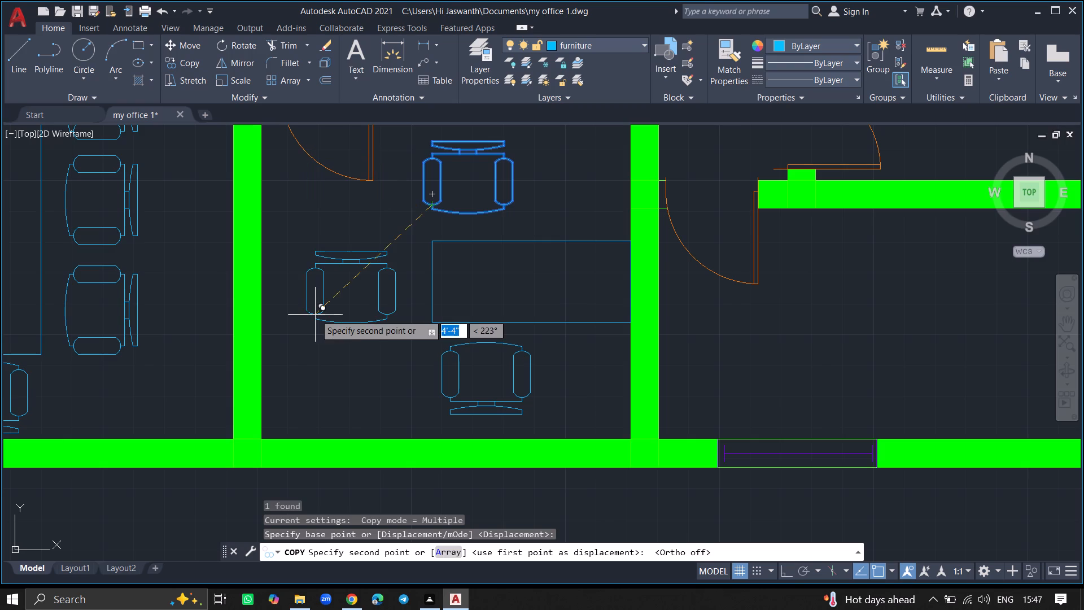
click(315, 321)
key(Return)
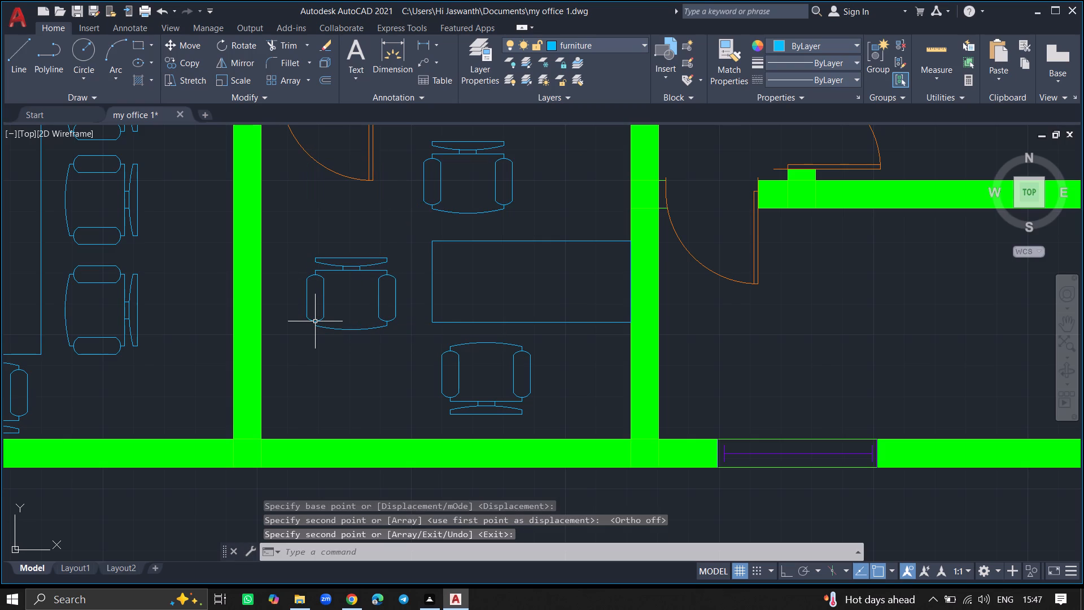
Rotate the chair west of the small room's desk a quarter turn about its backrest midpoint so it faces the desk.
click(315, 321)
text(ro)
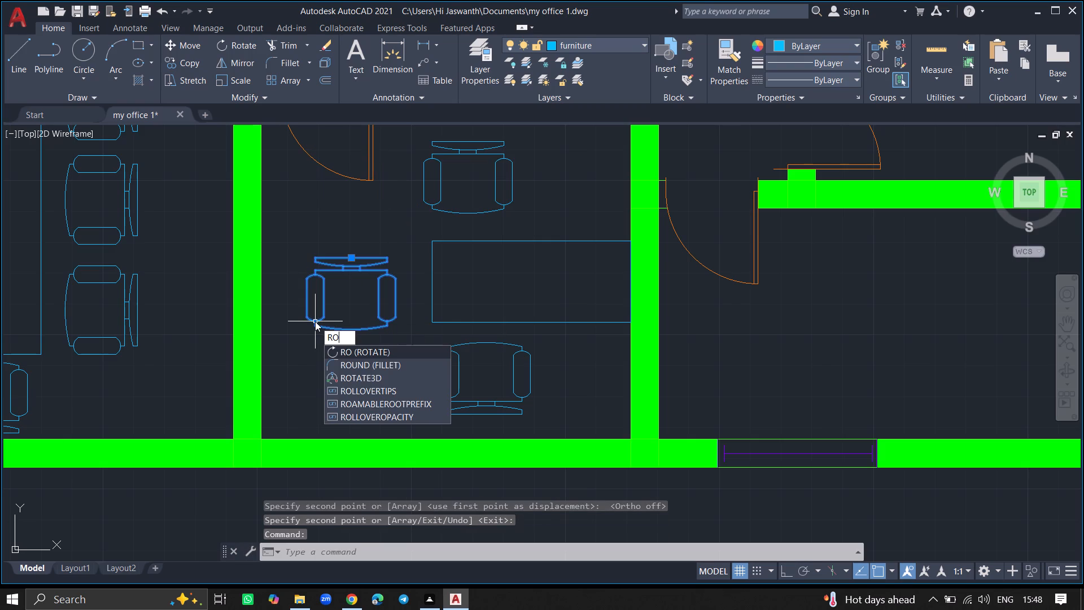
click(345, 351)
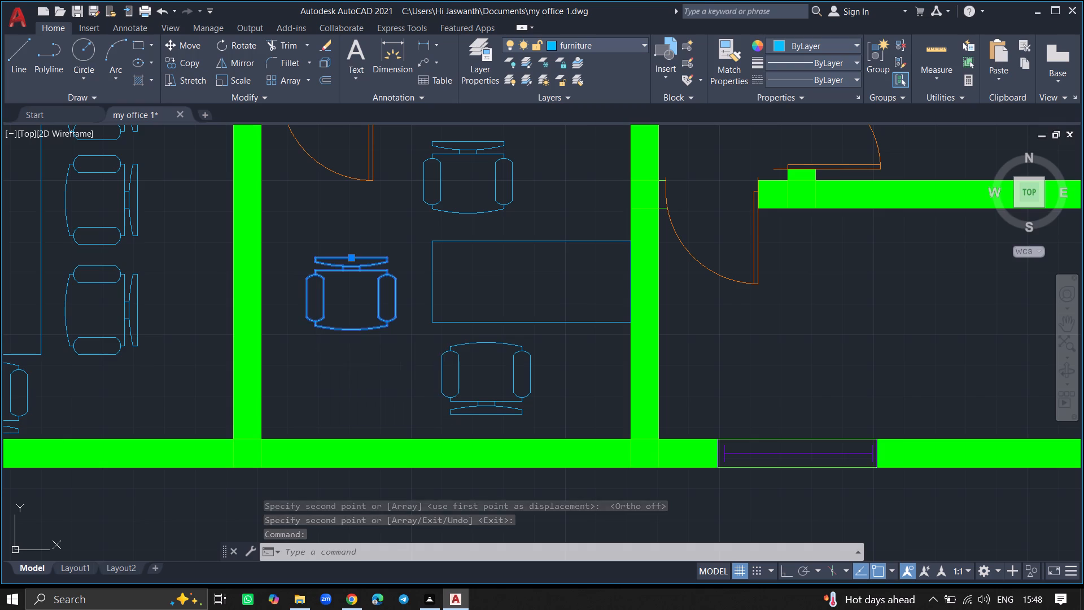
click(351, 257)
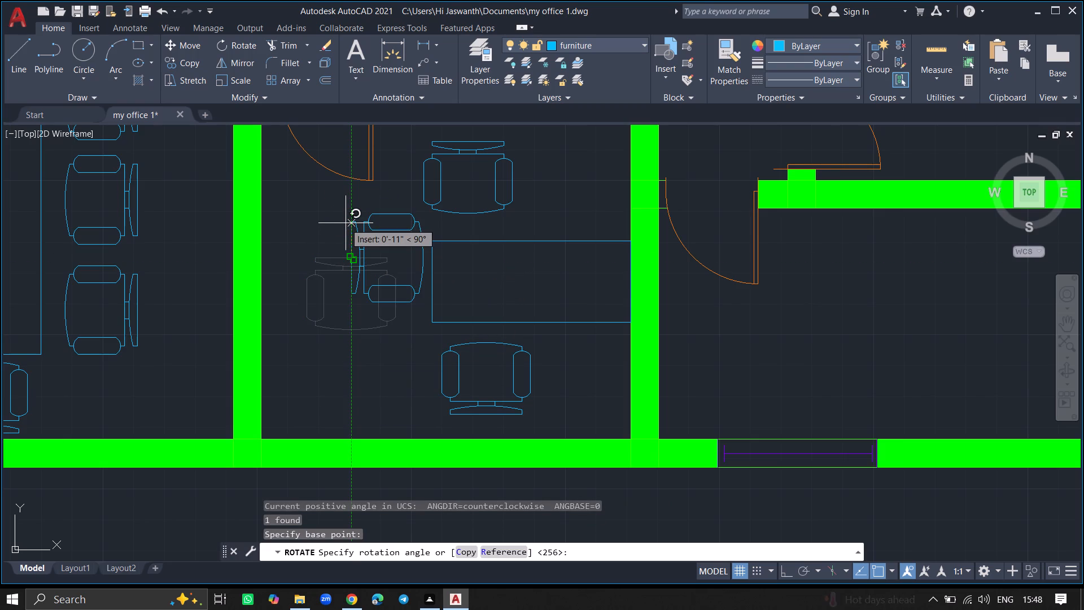
click(346, 223)
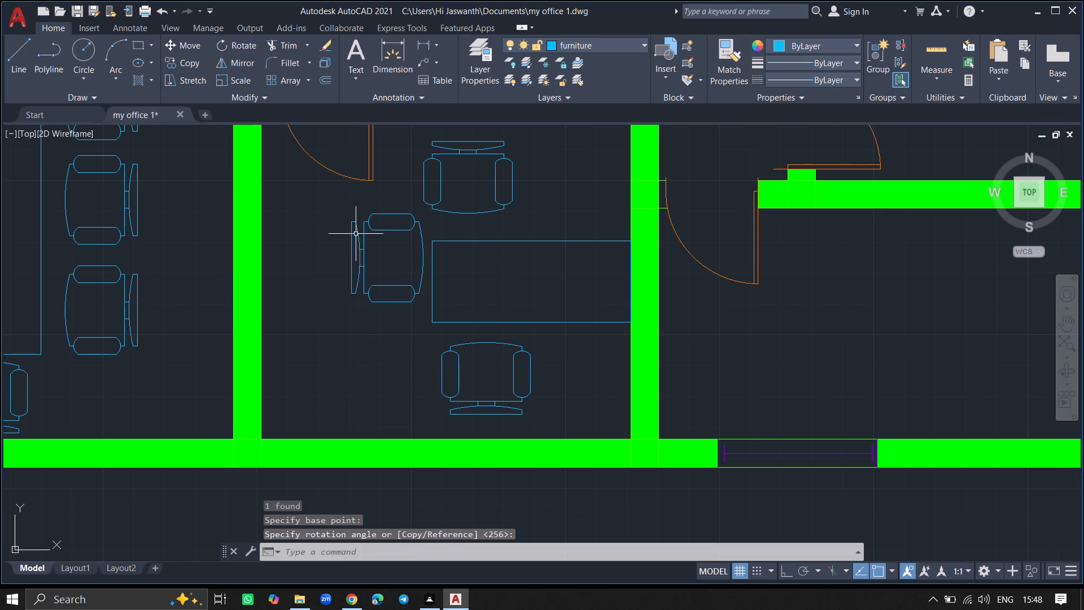
Move the rotated chair slightly southwest so it sits centred on and clear of the desk's west end.
click(357, 236)
text(mo)
click(388, 273)
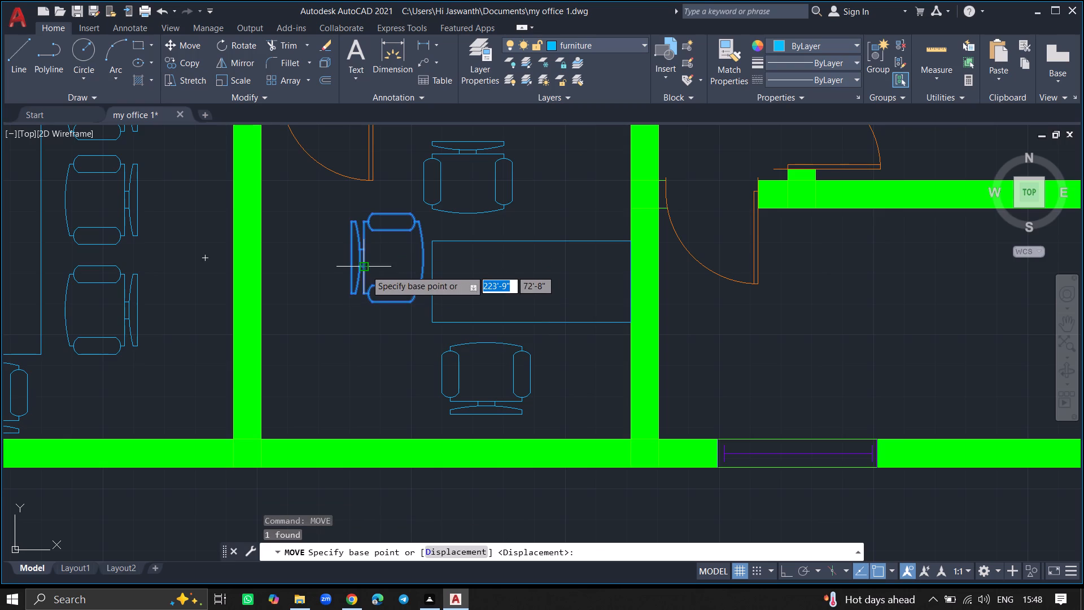
click(366, 270)
click(347, 290)
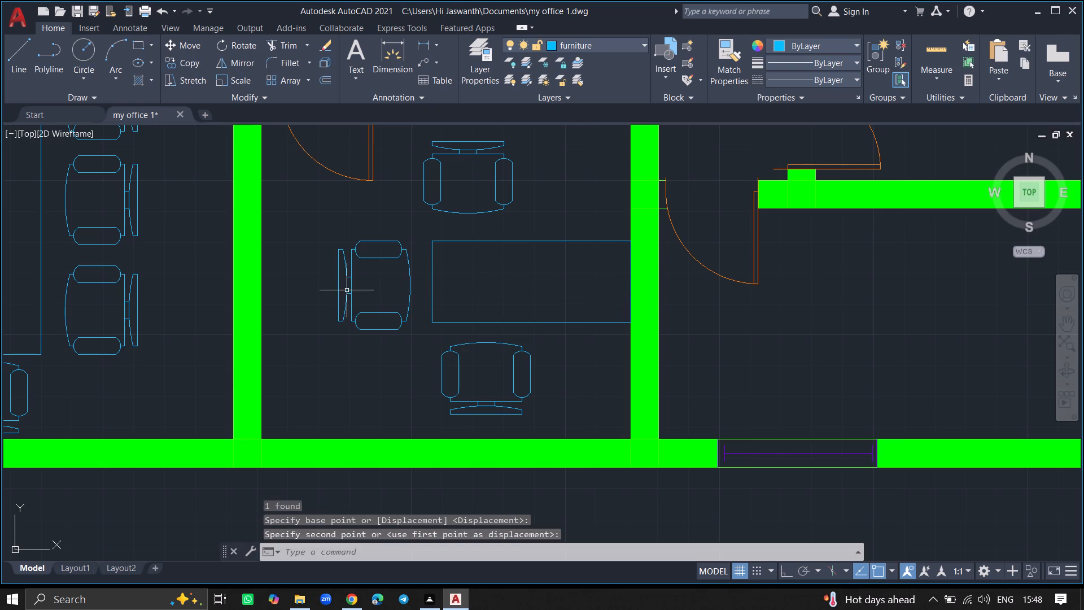
Draw a tall, narrow rectangular table in the empty room east of the lounge, ending at the room's south wall.
ctrl+scroll(452, 282, down, 2)
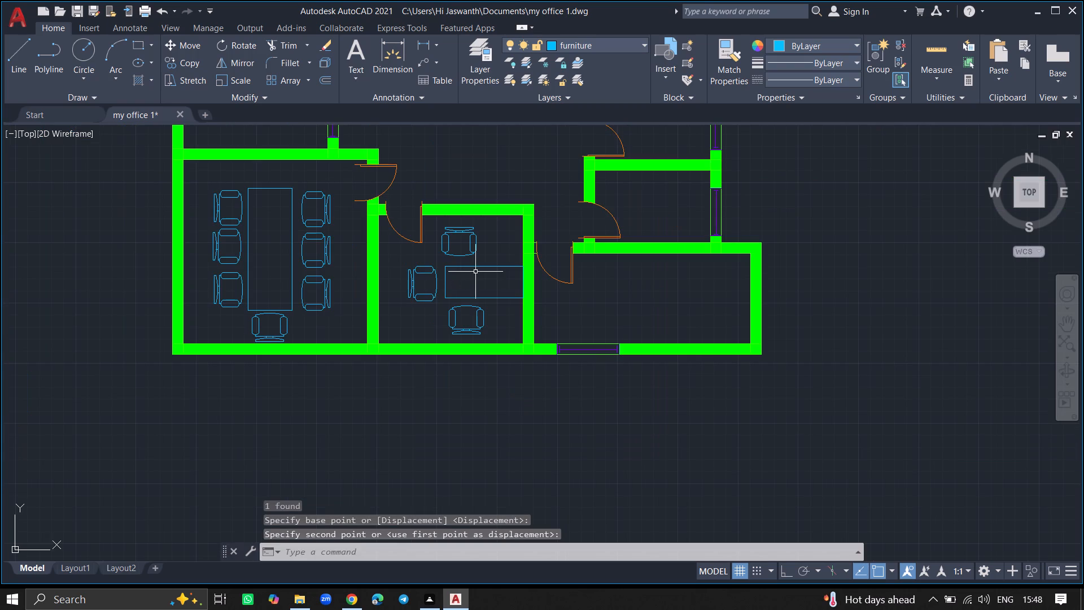
ctrl+scroll(477, 271, down, 1)
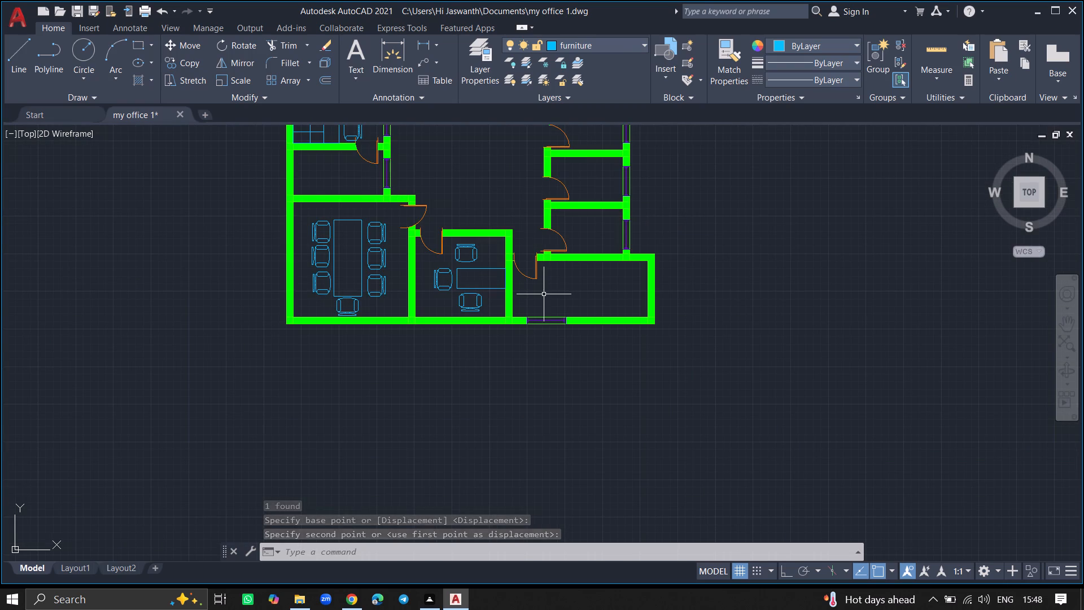
ctrl+scroll(545, 294, down, 2)
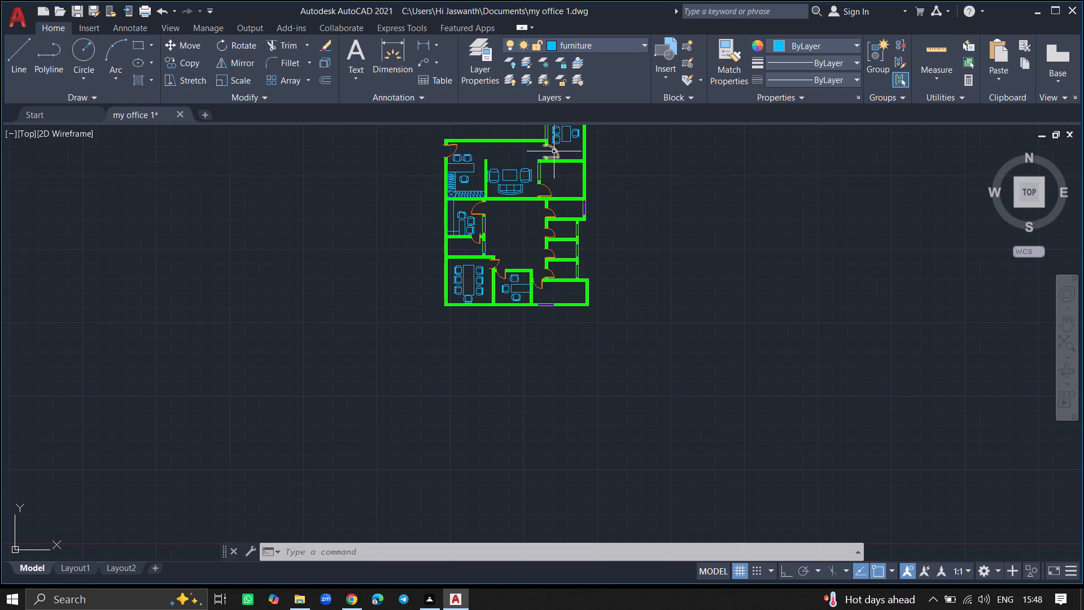
ctrl+scroll(554, 151, up, 4)
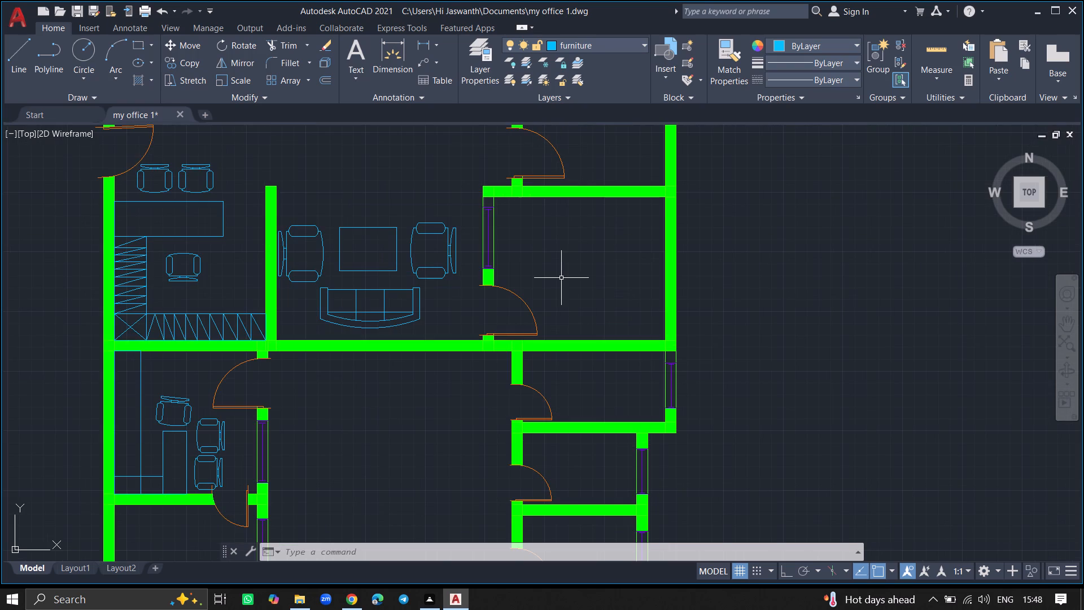
text(rec)
key(Return)
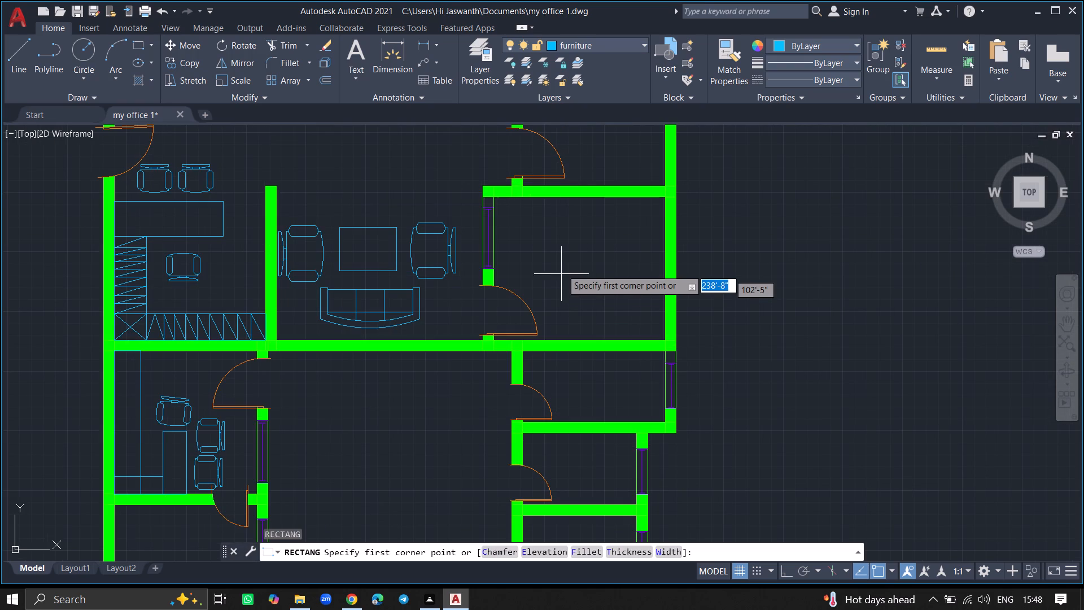
click(558, 233)
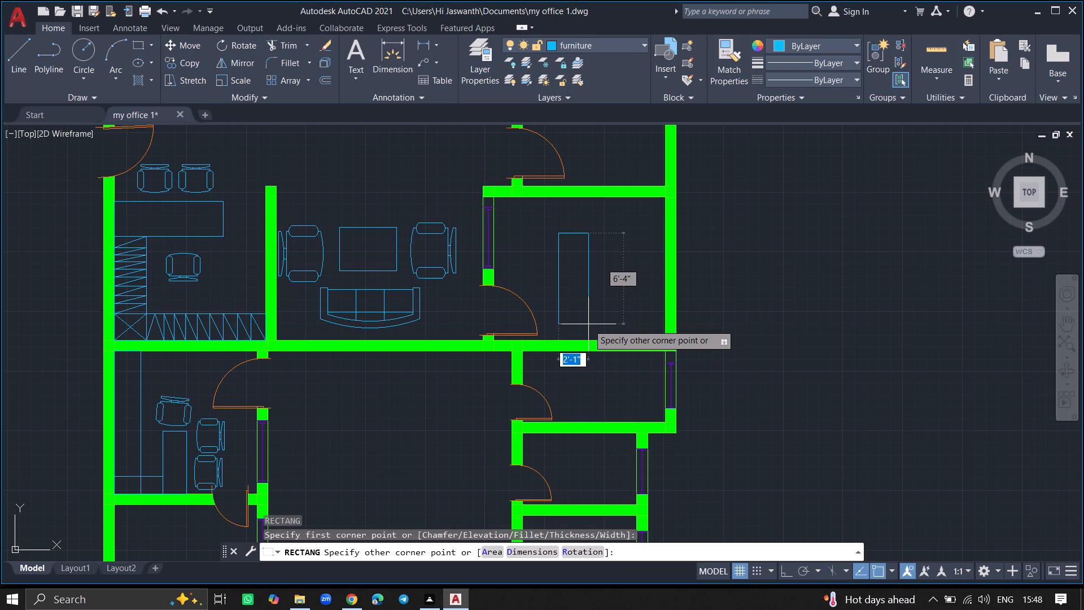
click(594, 341)
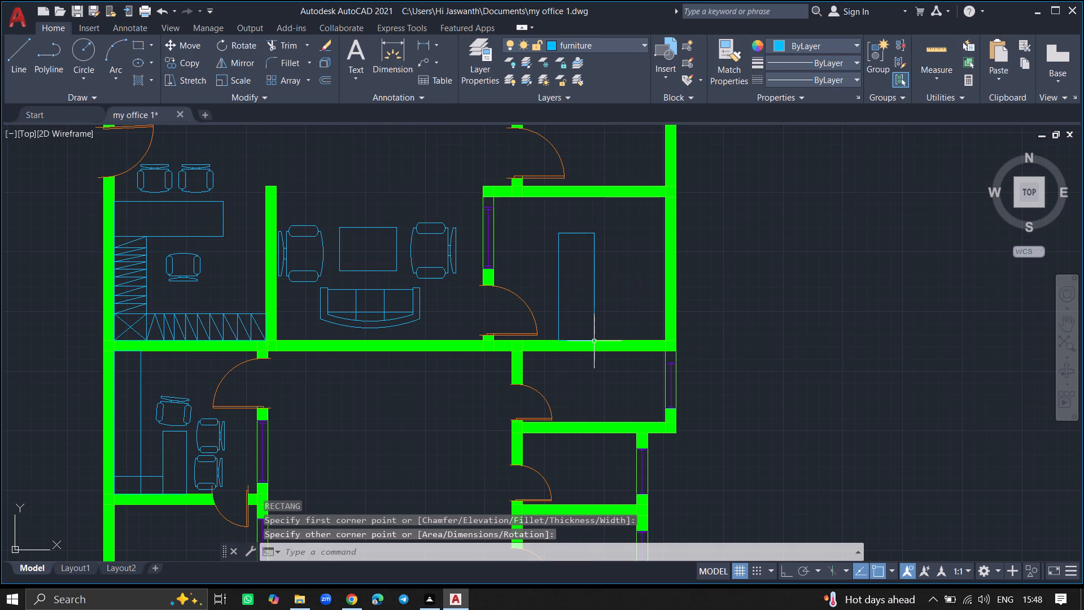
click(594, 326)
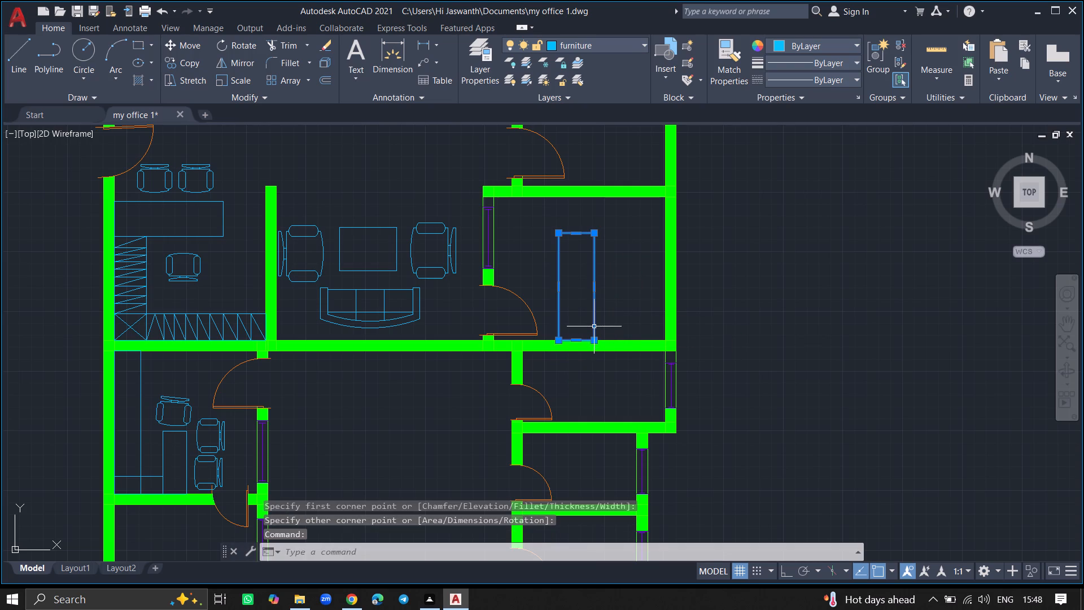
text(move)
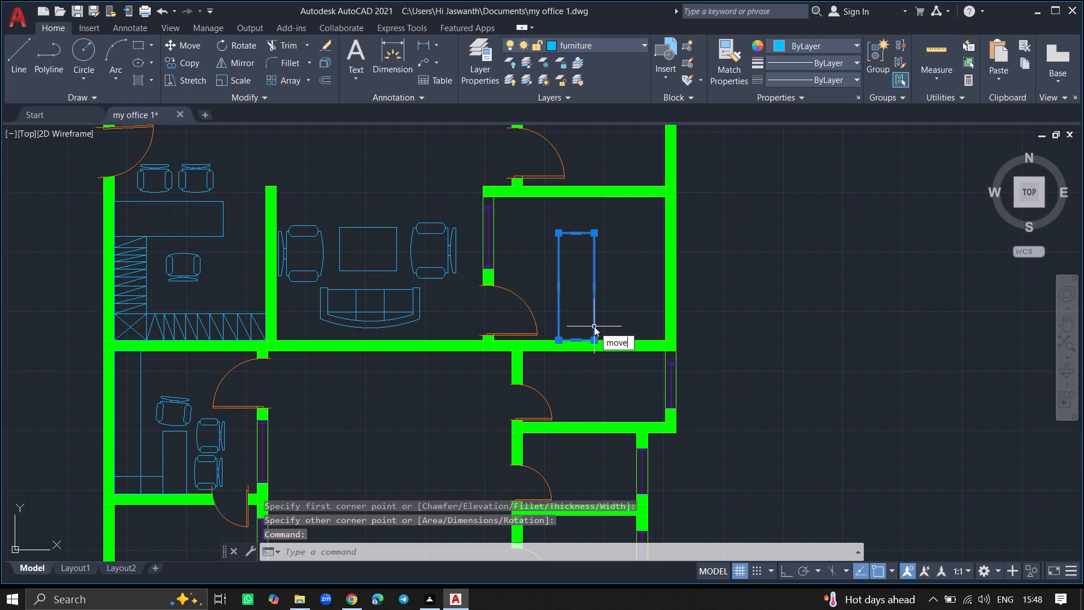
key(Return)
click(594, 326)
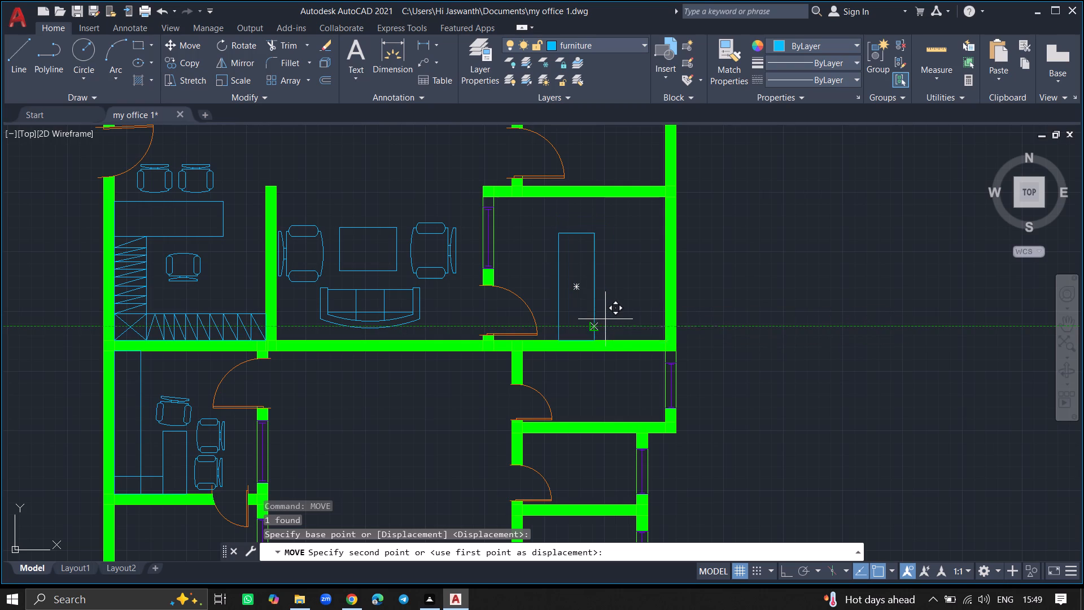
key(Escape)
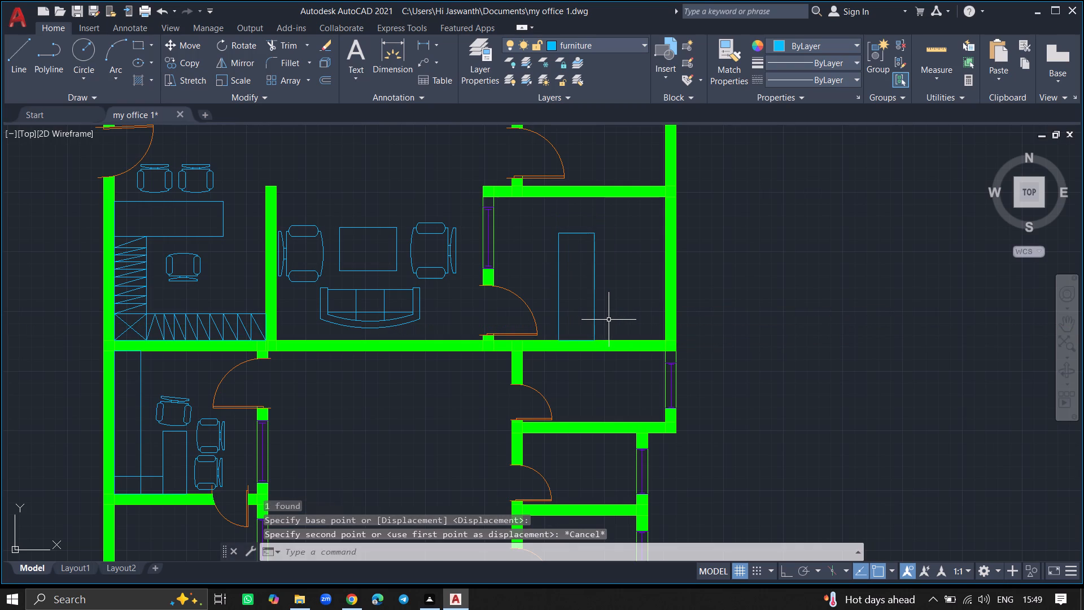
Move the new rectangular table about 1'-4" to the northeast, clear of the room's south wall.
text(move)
key(Return)
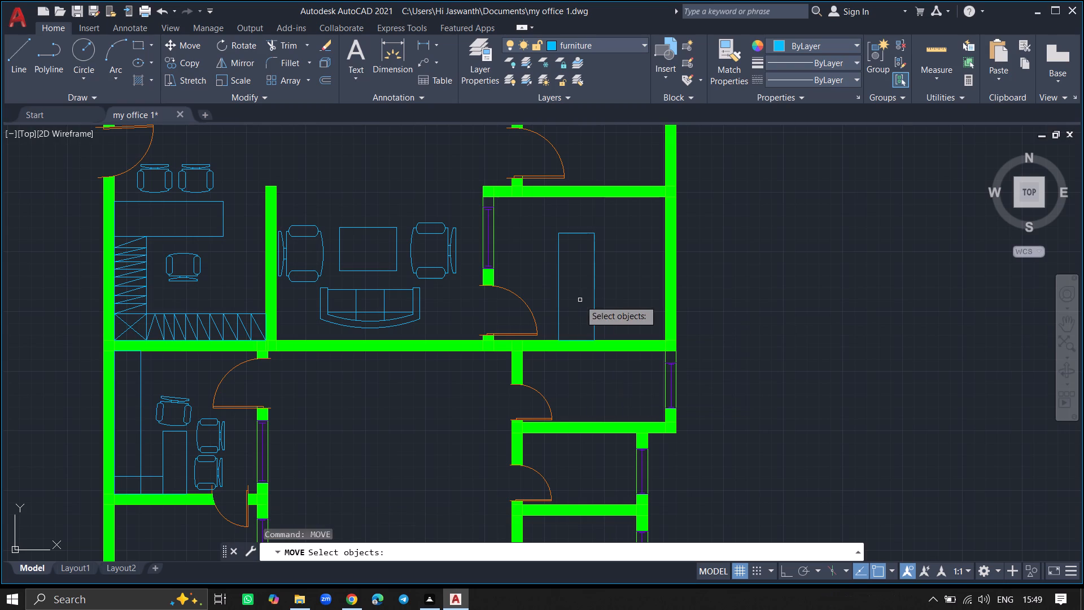
click(594, 275)
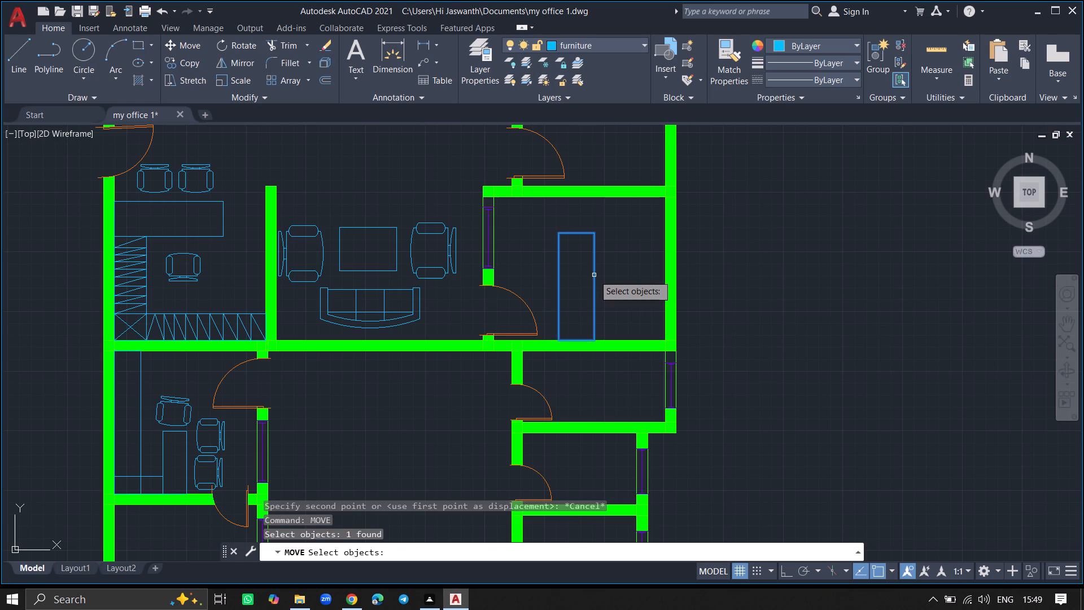
key(Return)
click(594, 275)
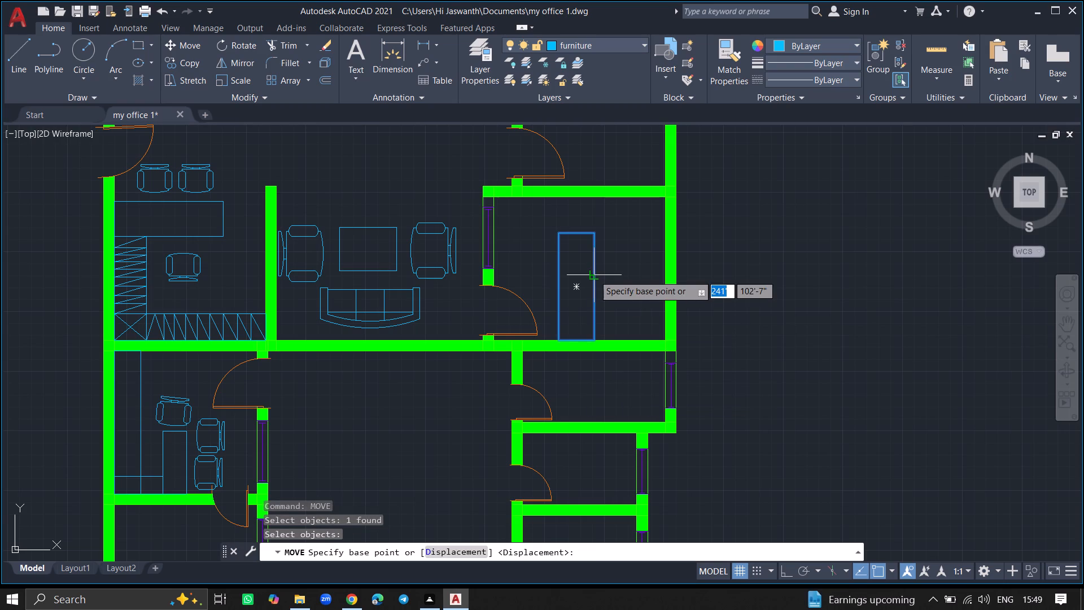
click(574, 289)
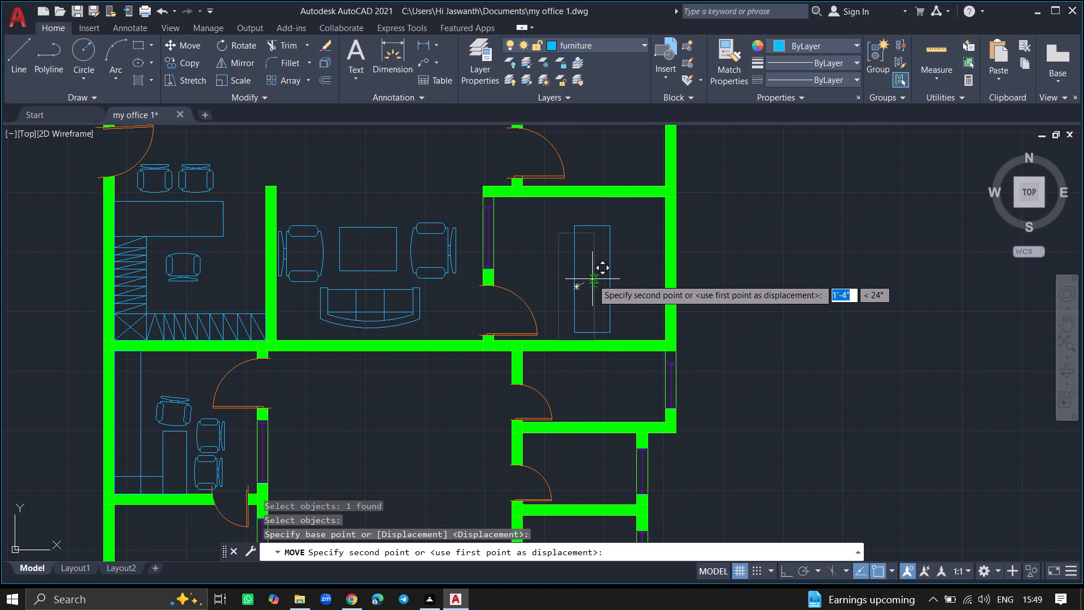
click(592, 279)
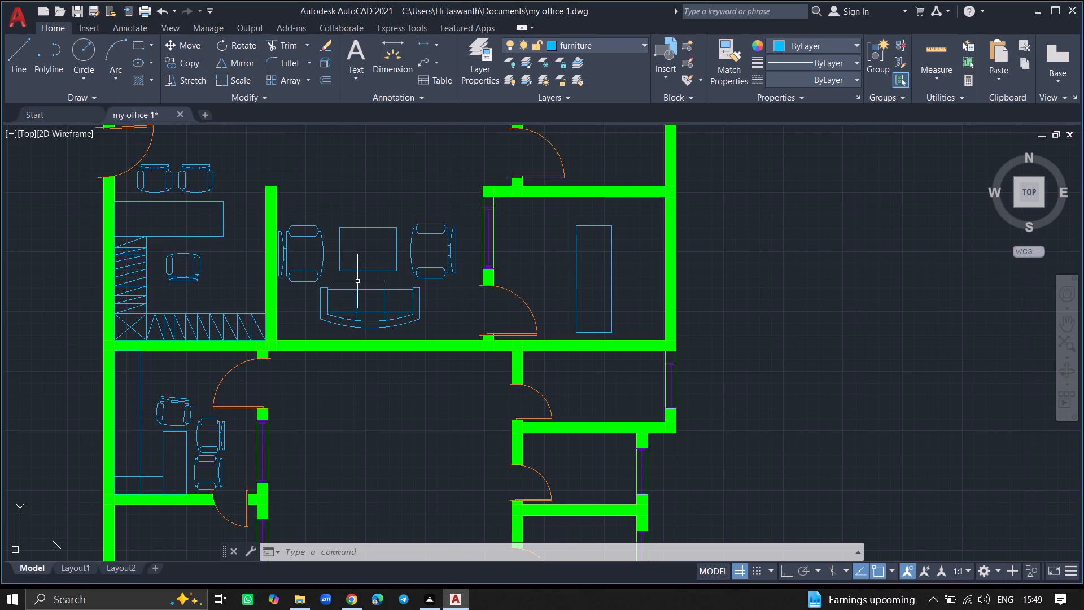
Delete the two large armchairs on the west and east sides of the lounge's rectangular table.
click(321, 276)
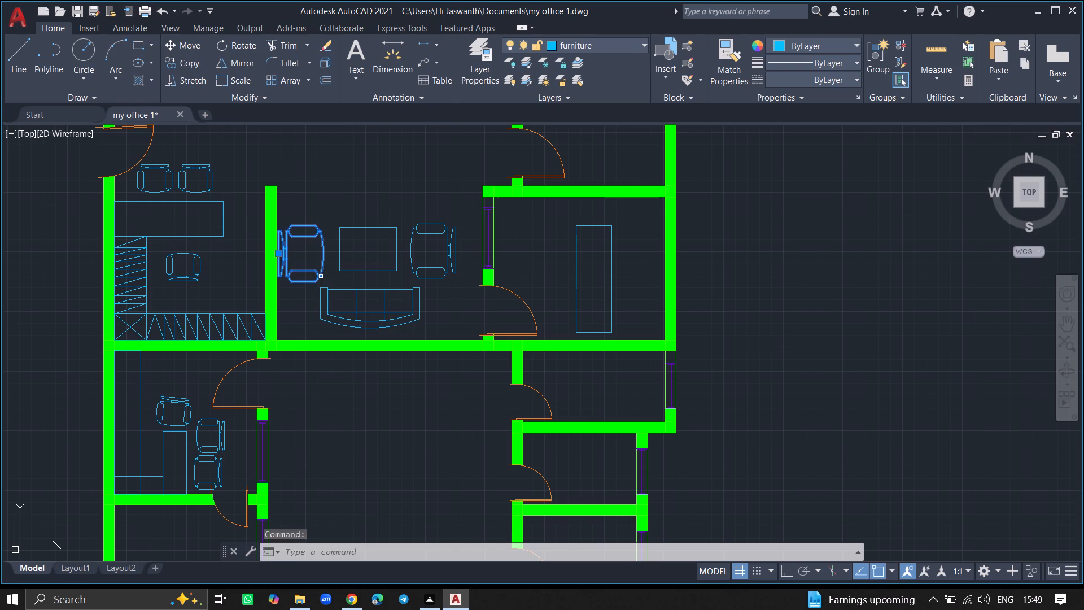
key(Delete)
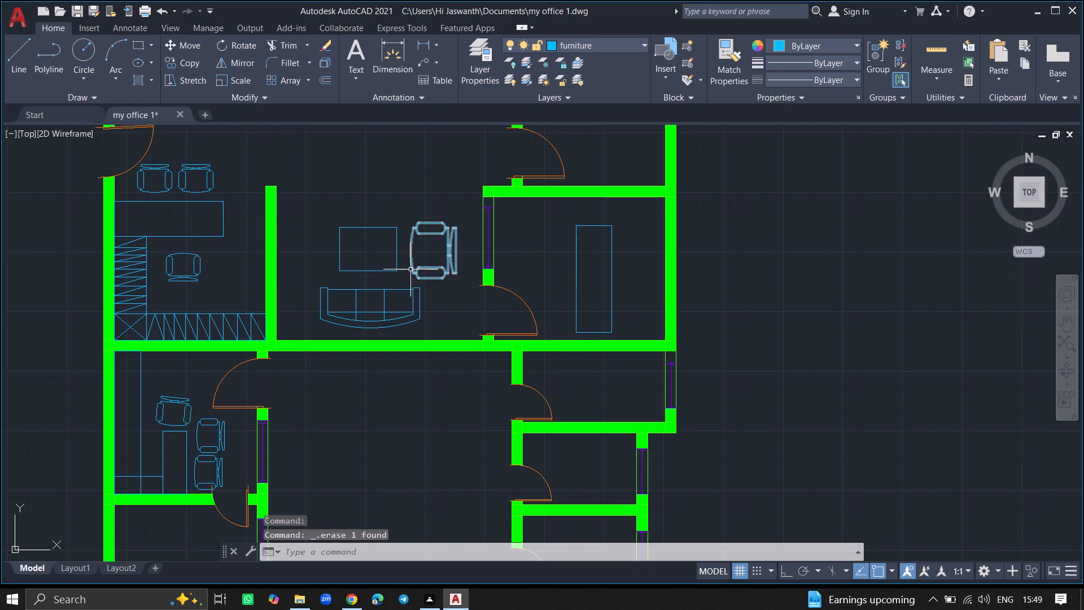
click(413, 269)
key(Delete)
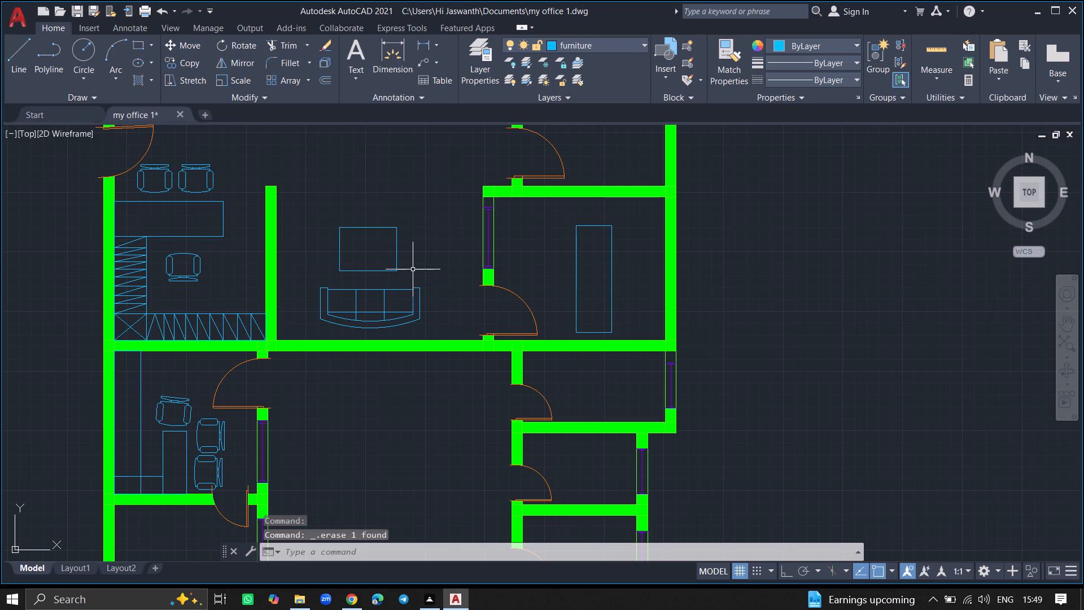
Copy the eastern of the two chairs north of the reception desk to the west and east sides of the lounge's table.
click(206, 186)
text(copy)
key(Return)
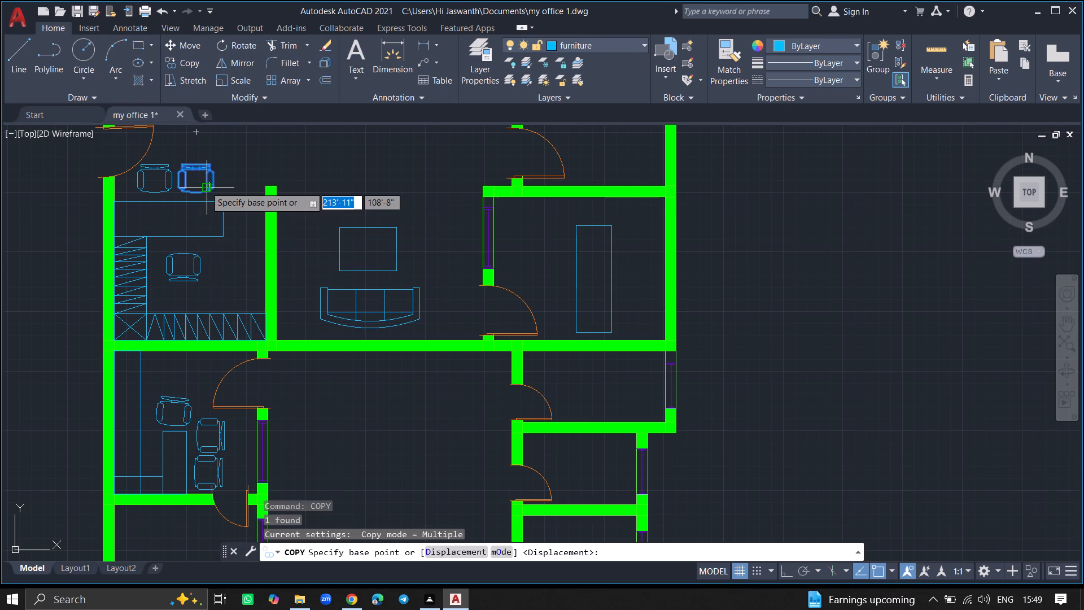
click(206, 186)
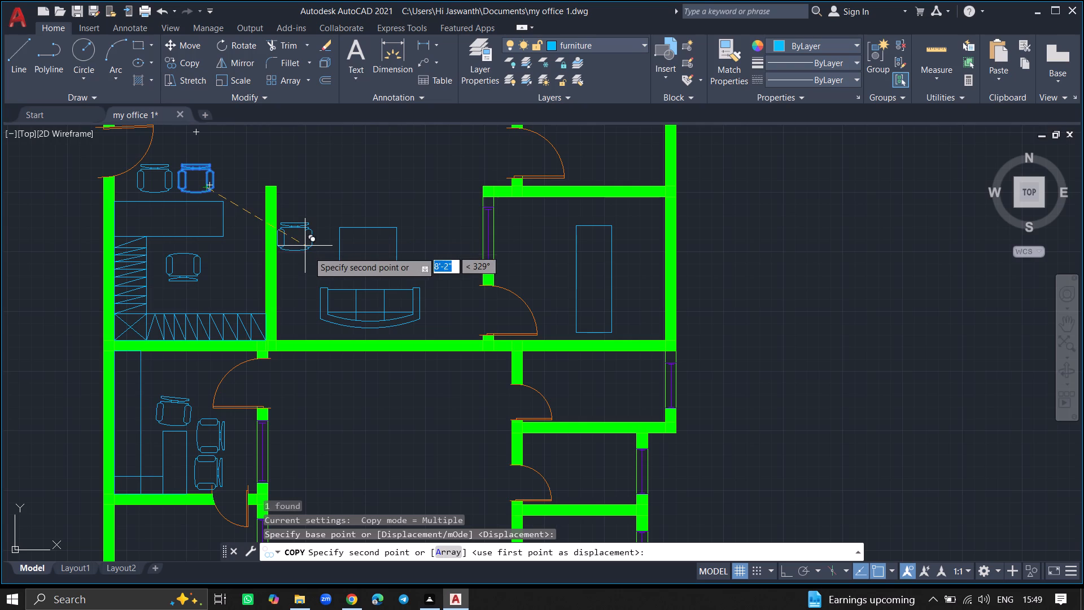
click(314, 260)
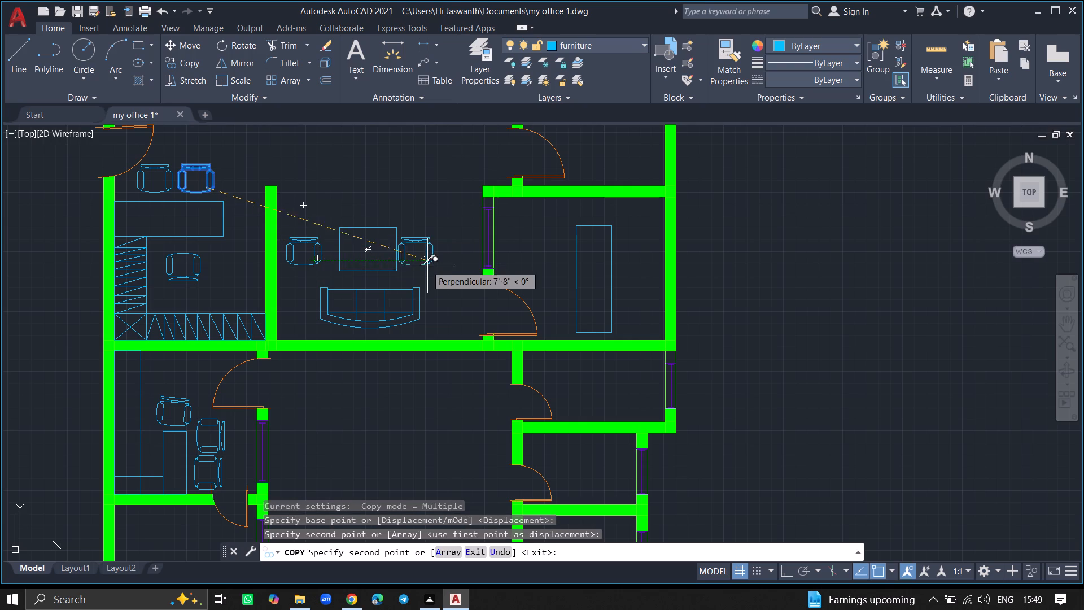
click(435, 264)
key(Escape)
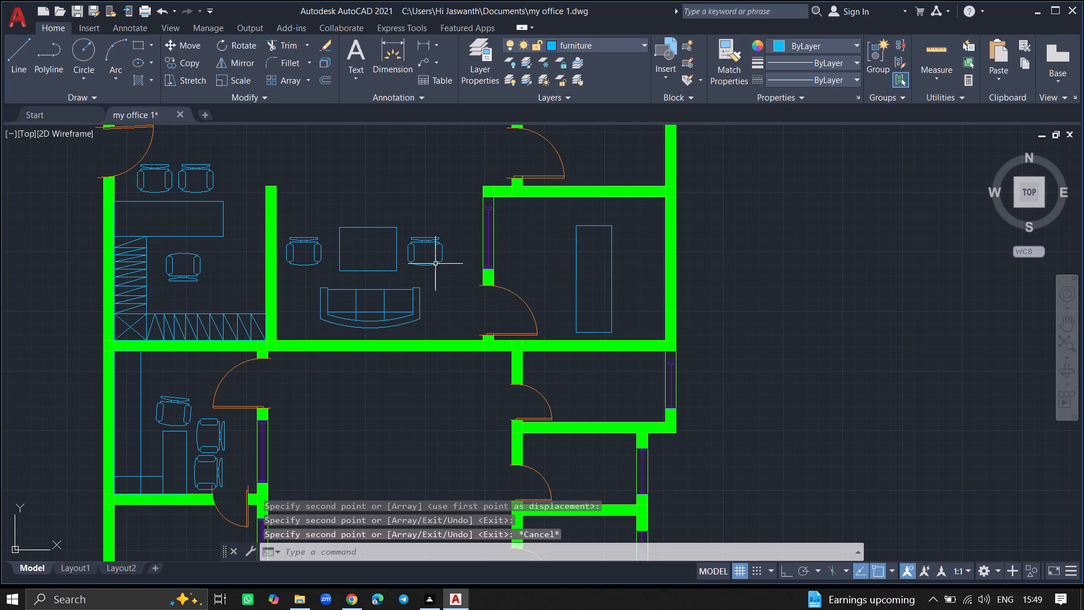
Rotate the chair west of the lounge's table 90° about its backrest midpoint so it faces the table.
click(321, 258)
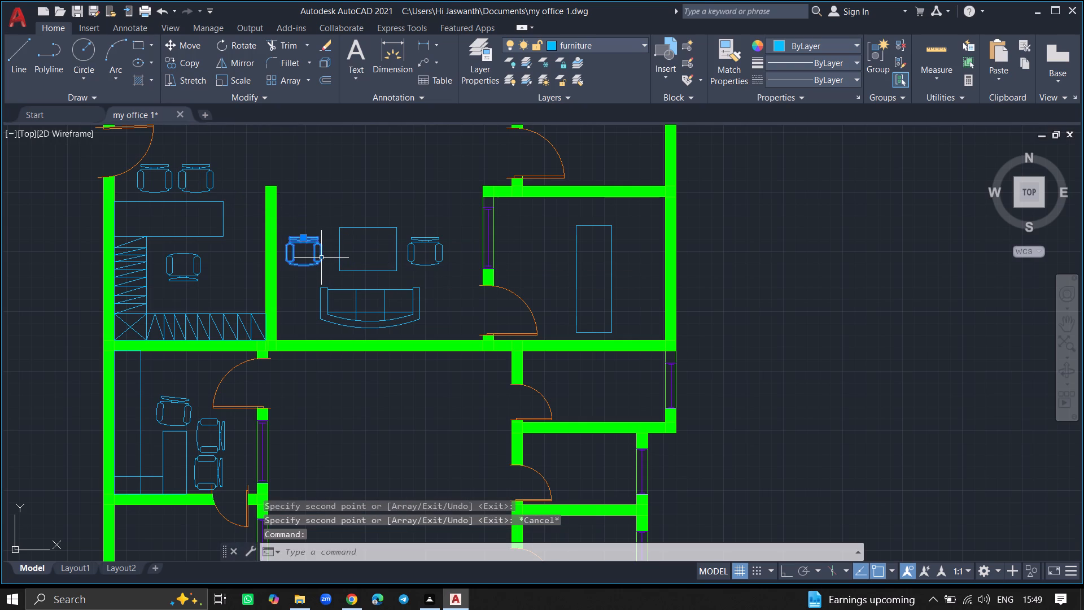
text(ro)
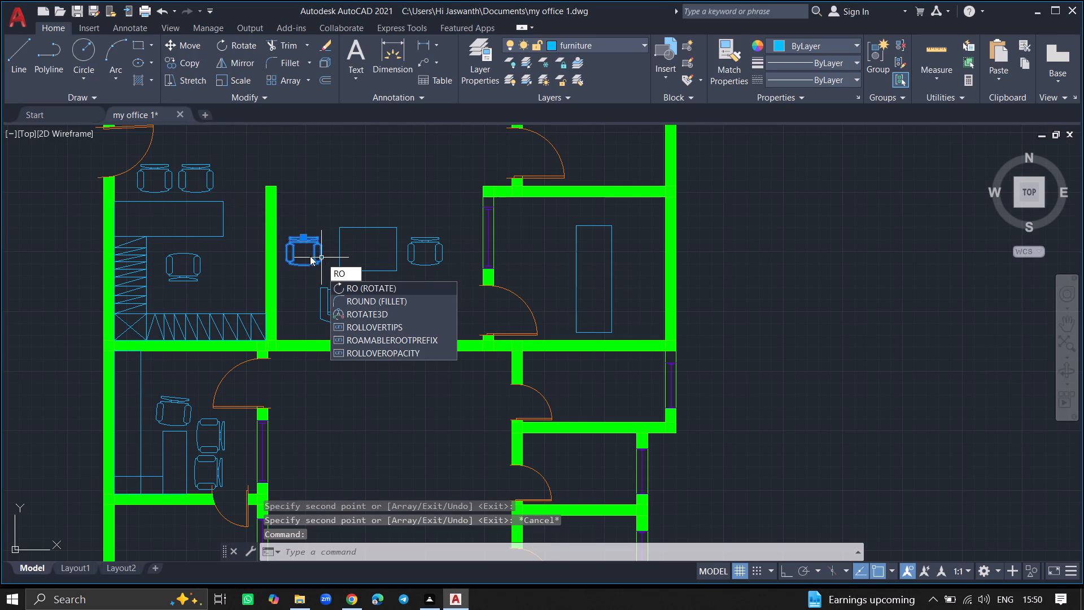
click(348, 286)
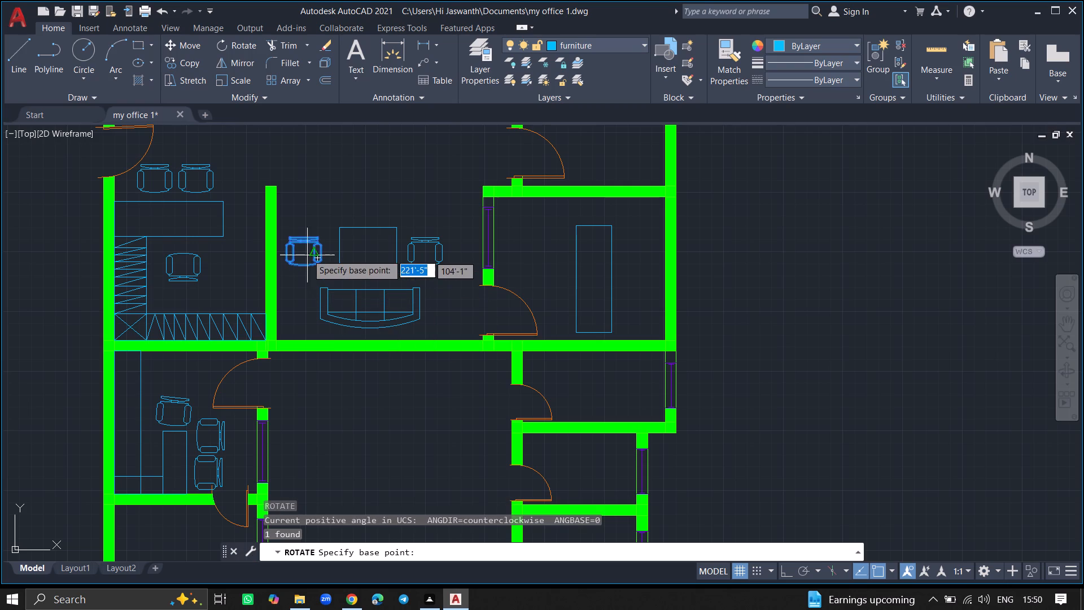
click(303, 238)
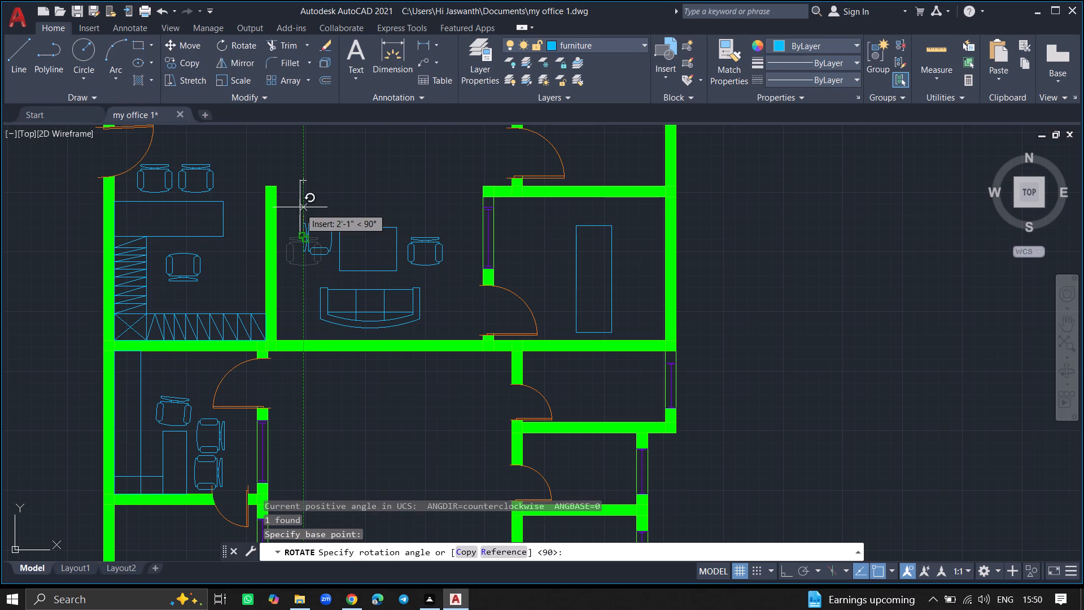
click(300, 206)
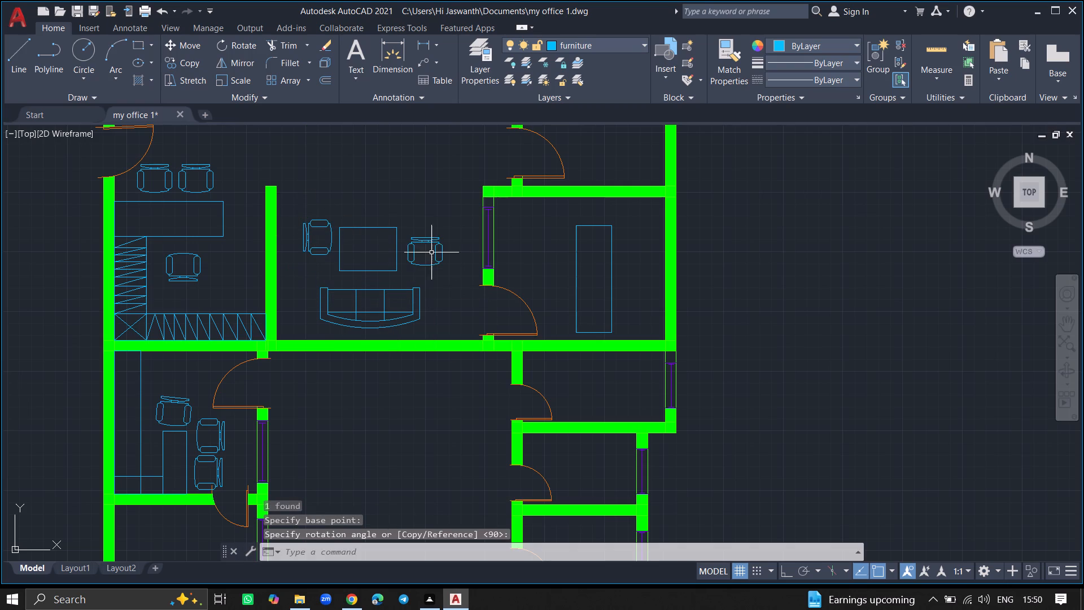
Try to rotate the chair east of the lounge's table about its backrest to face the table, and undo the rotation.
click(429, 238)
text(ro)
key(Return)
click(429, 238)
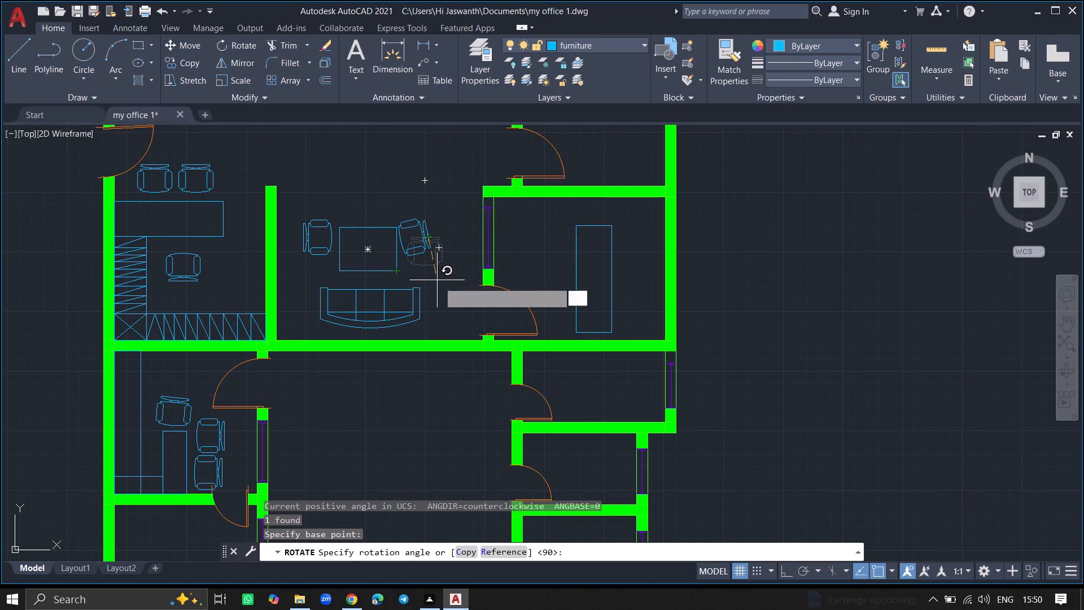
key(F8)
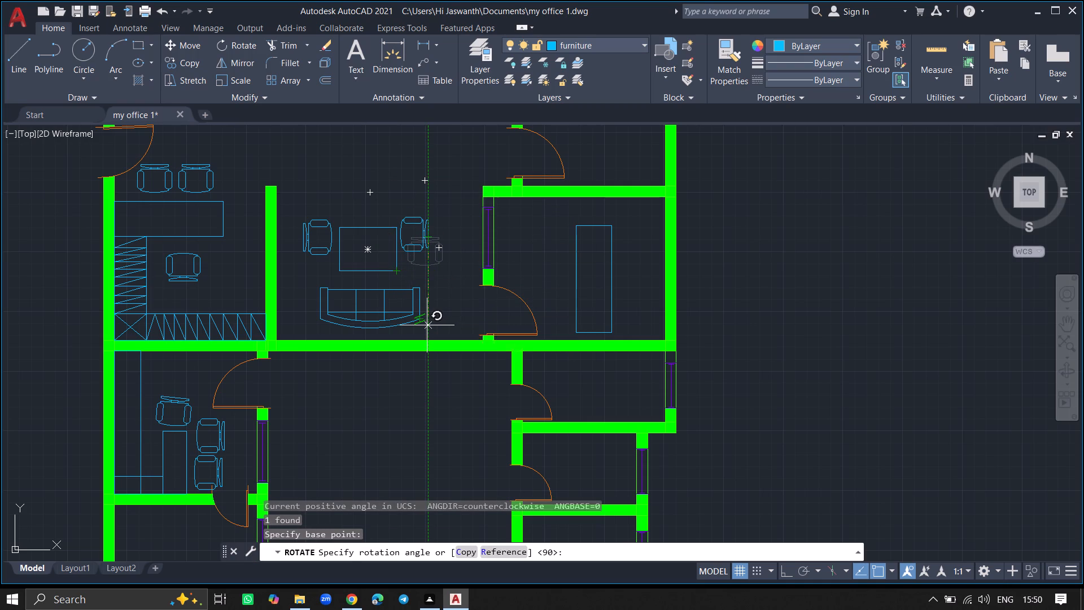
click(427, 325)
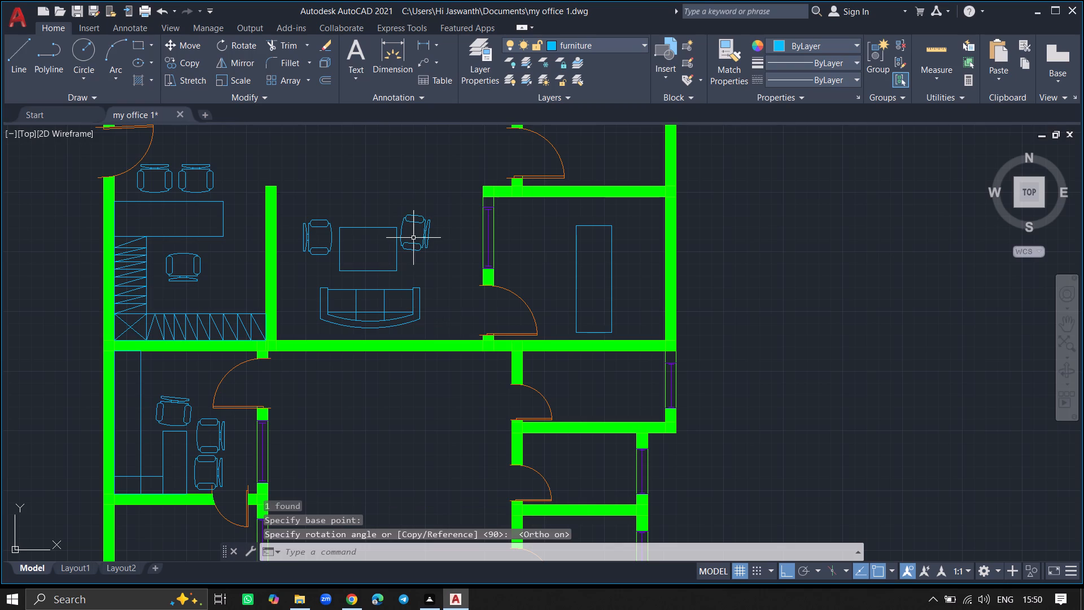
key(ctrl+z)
Rotate the chair east of the lounge's table to 270° about the midpoint of its curved backrest so it faces the table.
click(417, 239)
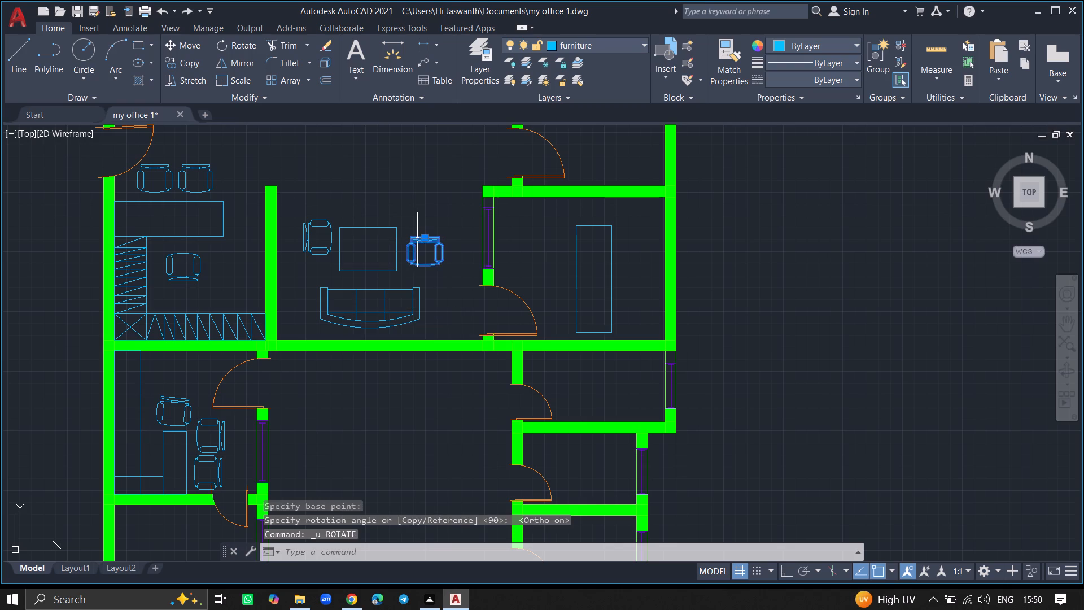
text(ro)
key(Return)
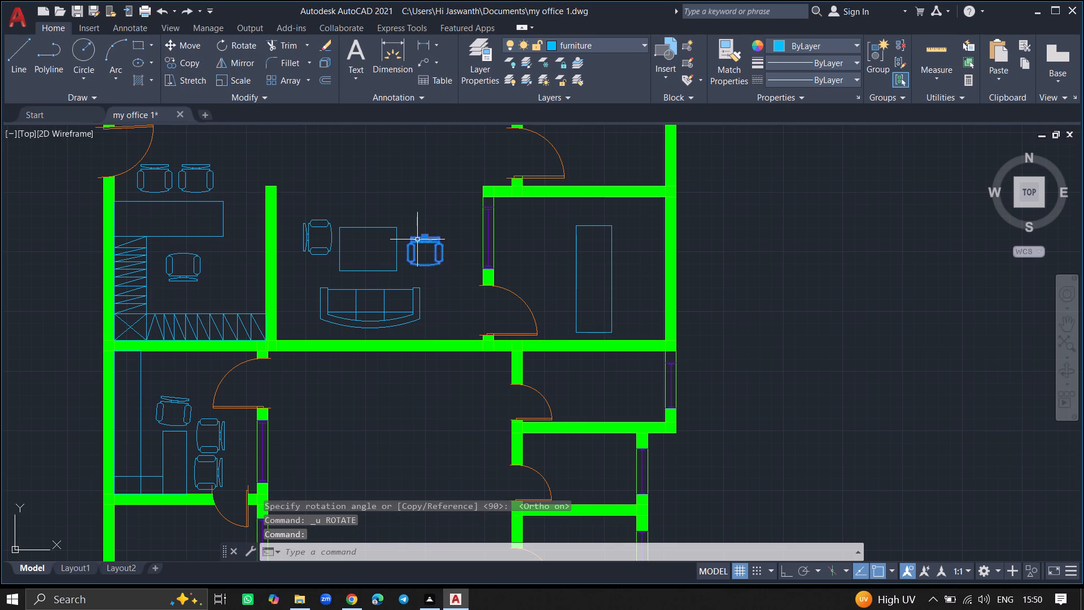
ctrl+scroll(428, 238, up, 5)
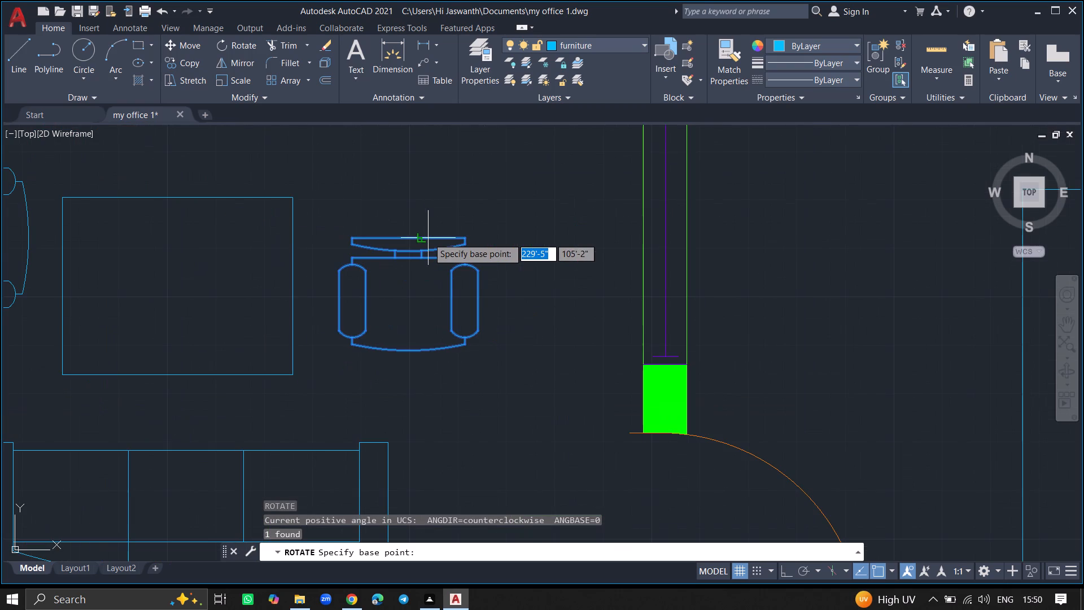
click(410, 252)
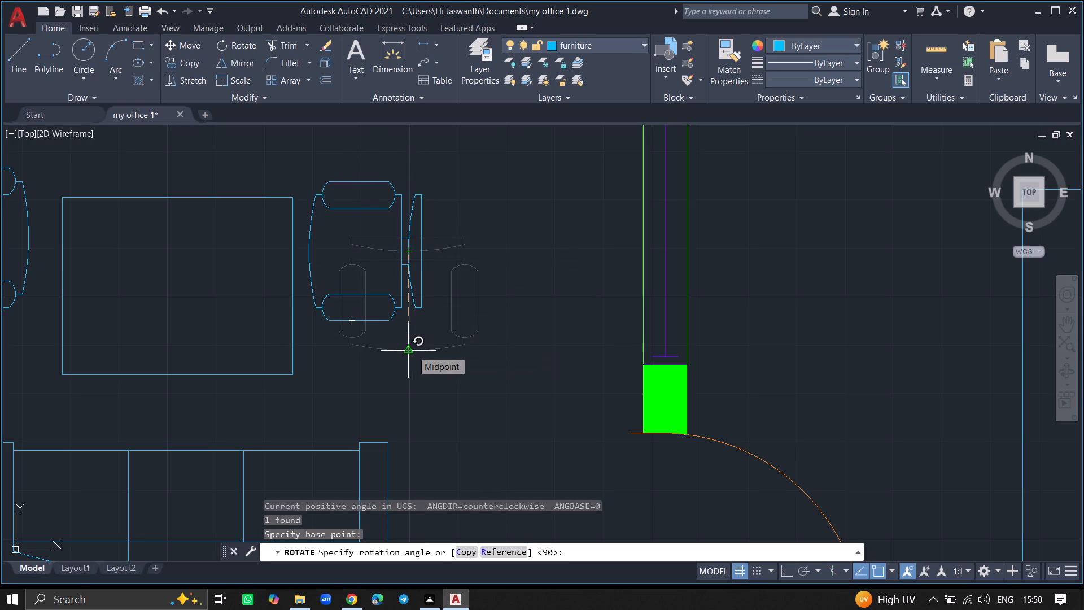
click(412, 407)
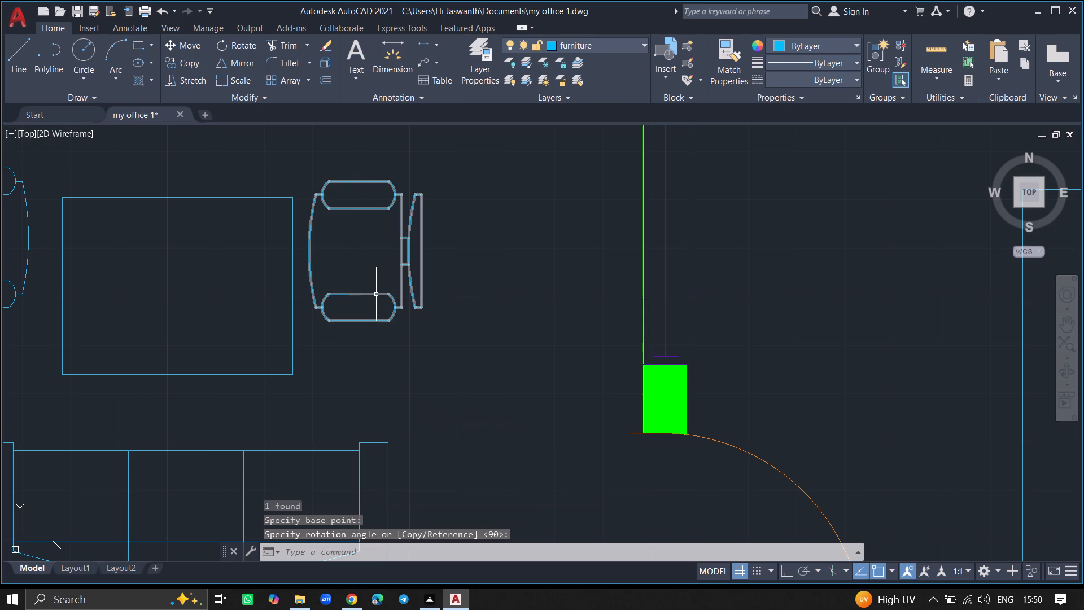
Move the rotated east chair slightly southeast so it sits centred on the lounge table's east side.
click(375, 294)
text(mo)
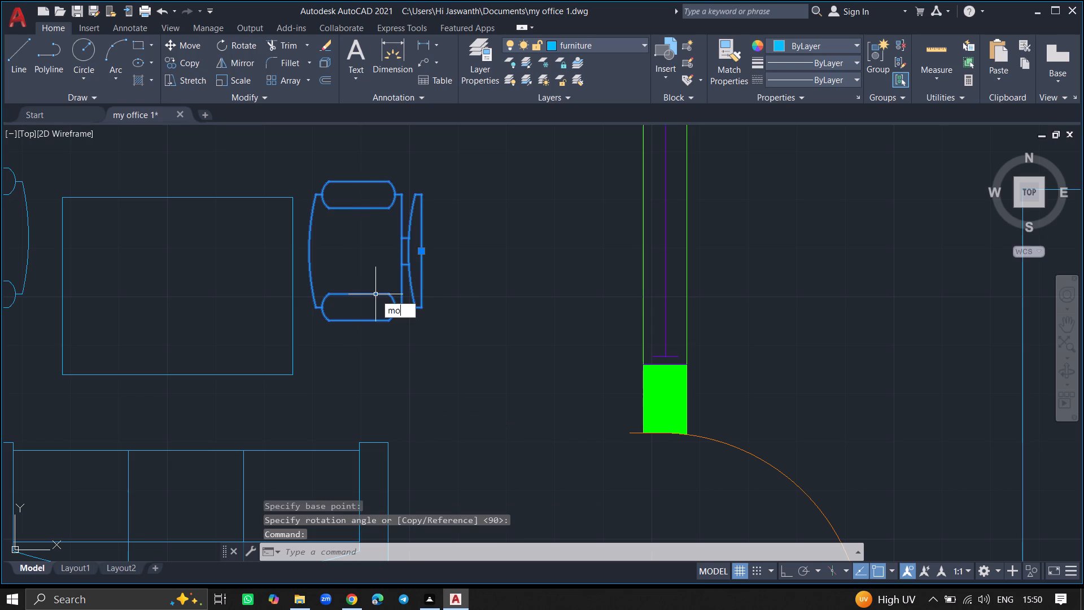
text(ve)
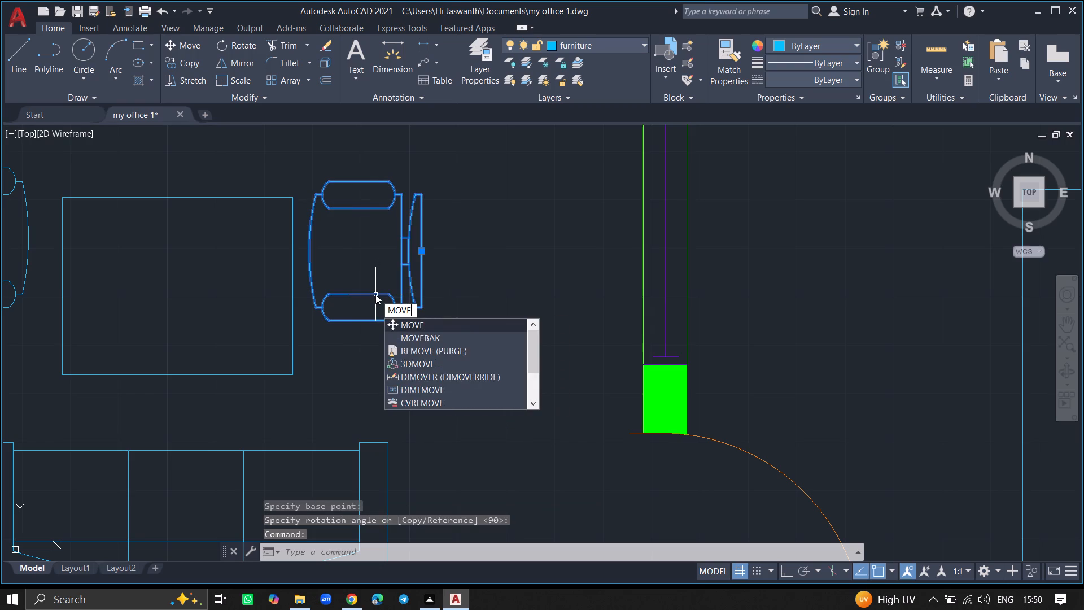
key(Return)
click(375, 294)
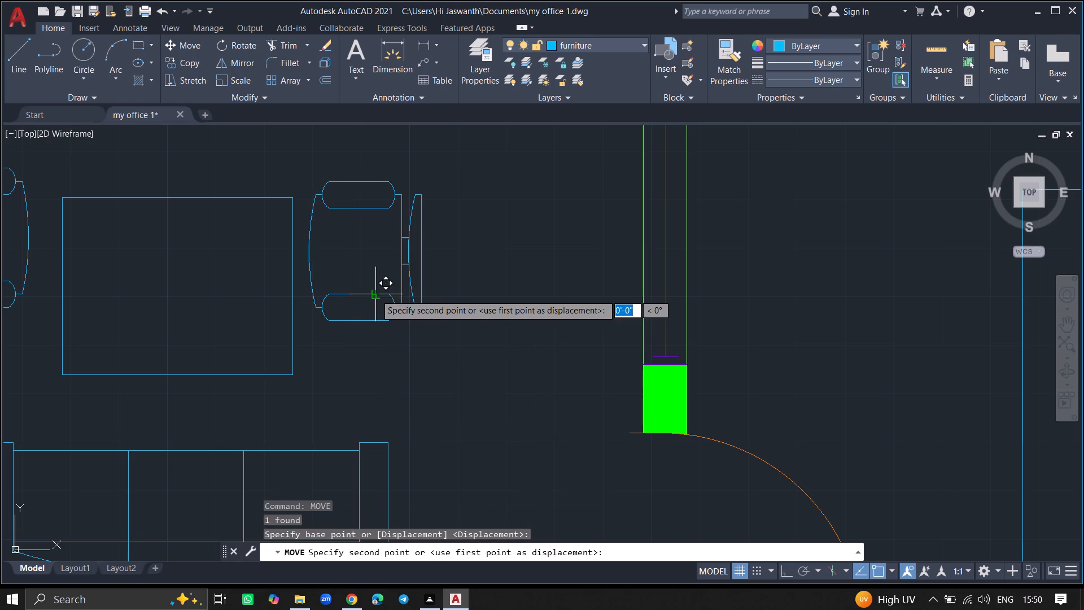
click(396, 325)
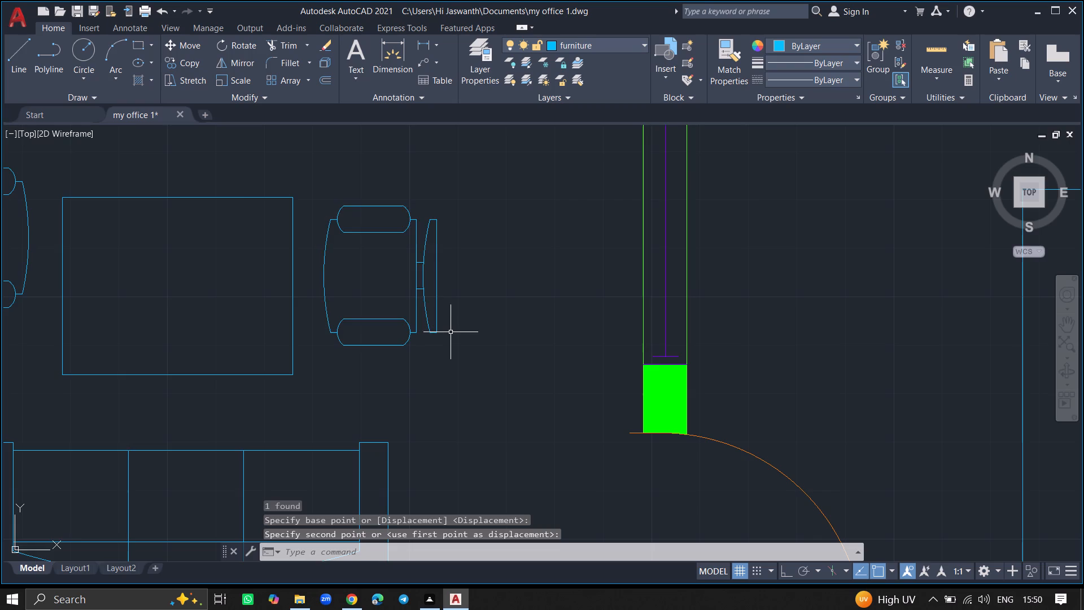
Move the chair west of the lounge's table about 1' south, alongside the table's west side.
ctrl+scroll(451, 332, down, 2)
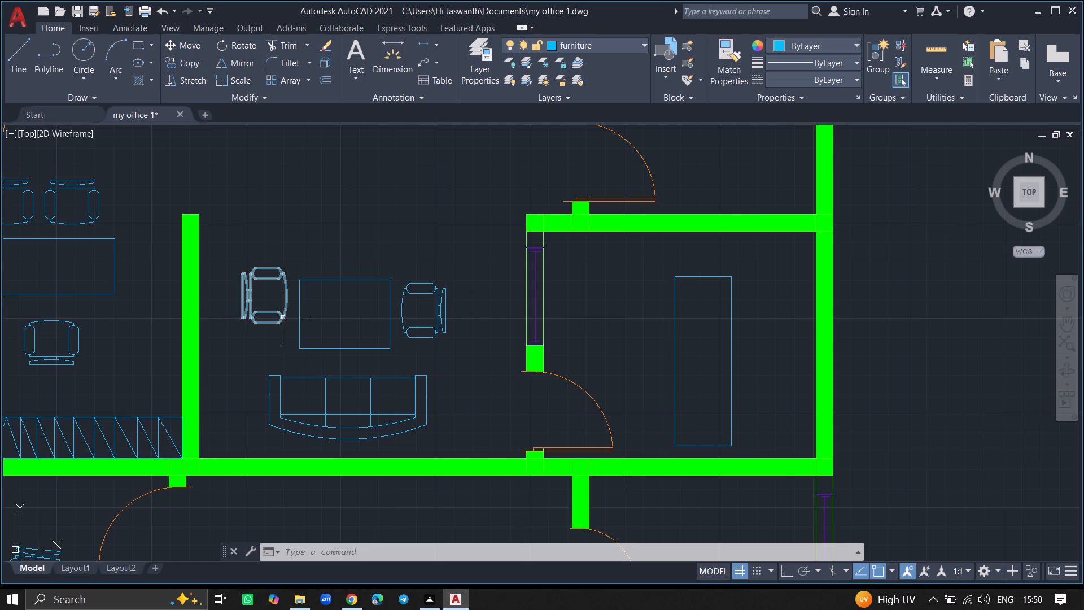
click(281, 317)
text(mo)
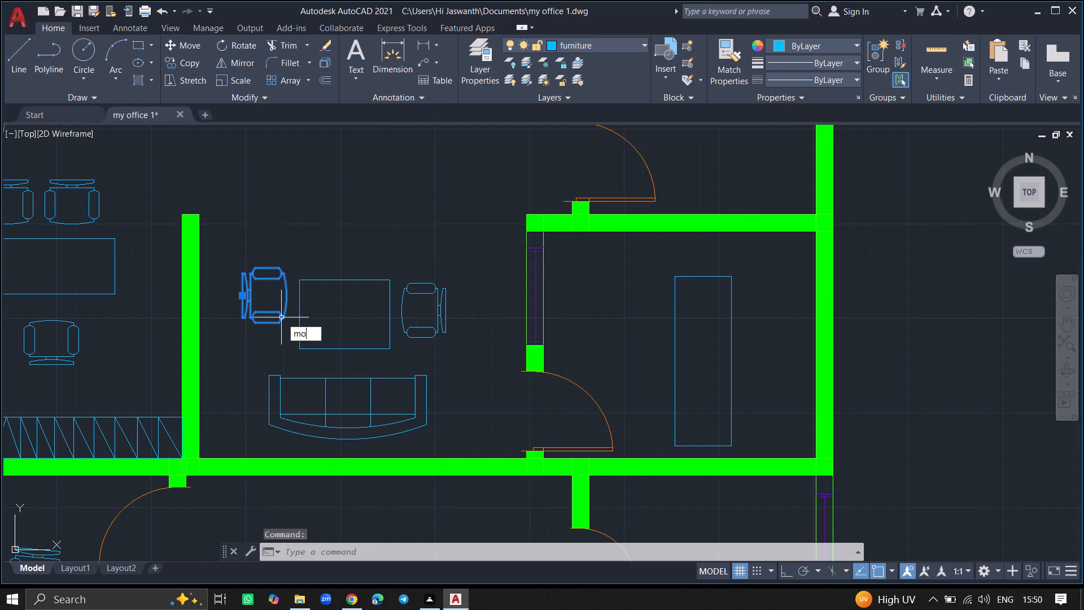
text(ve)
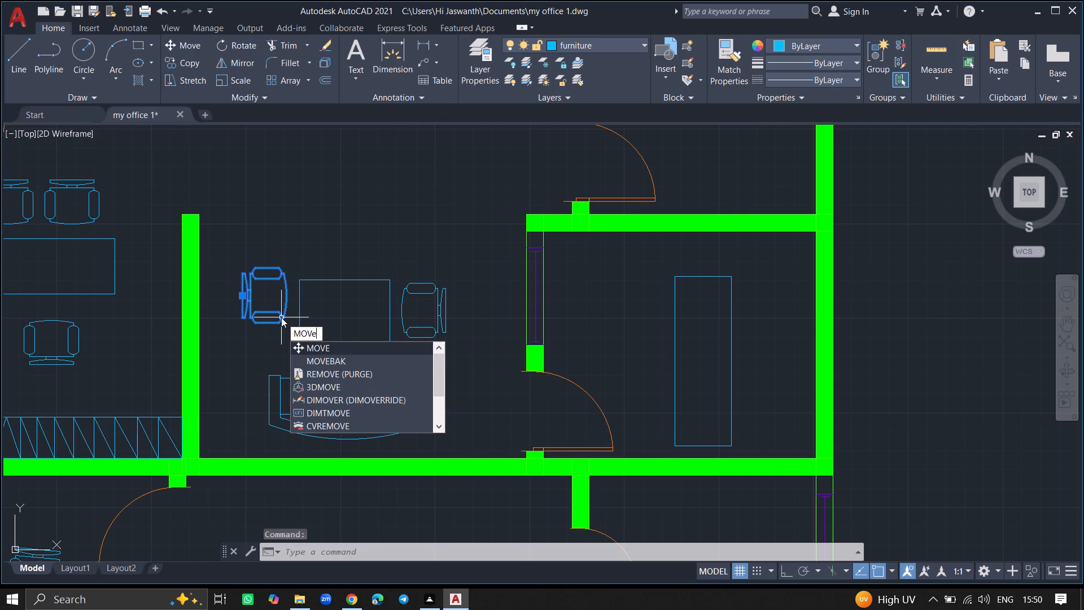
key(Return)
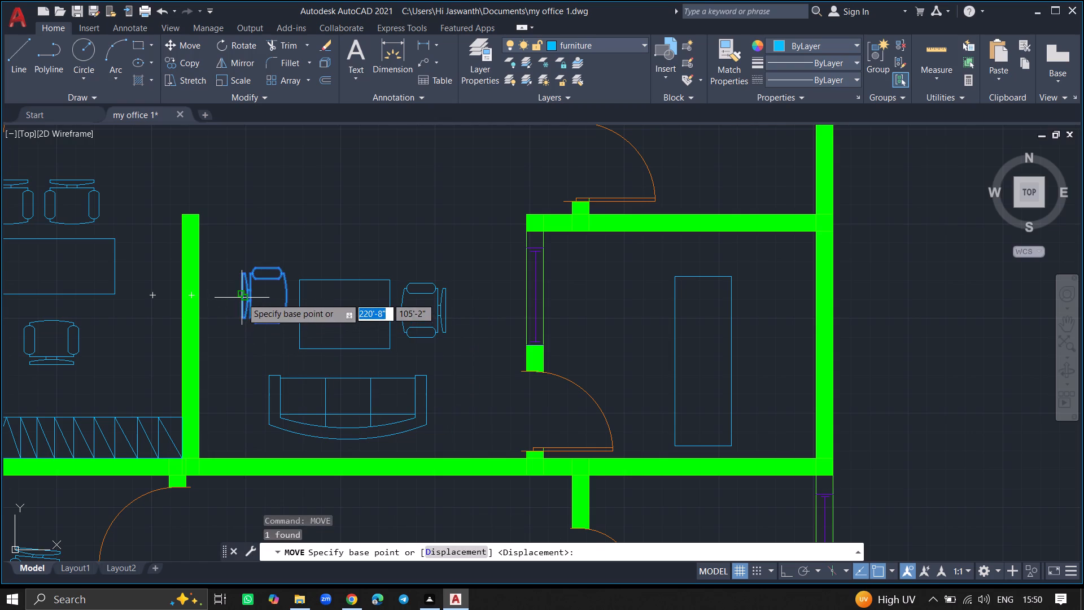
click(242, 298)
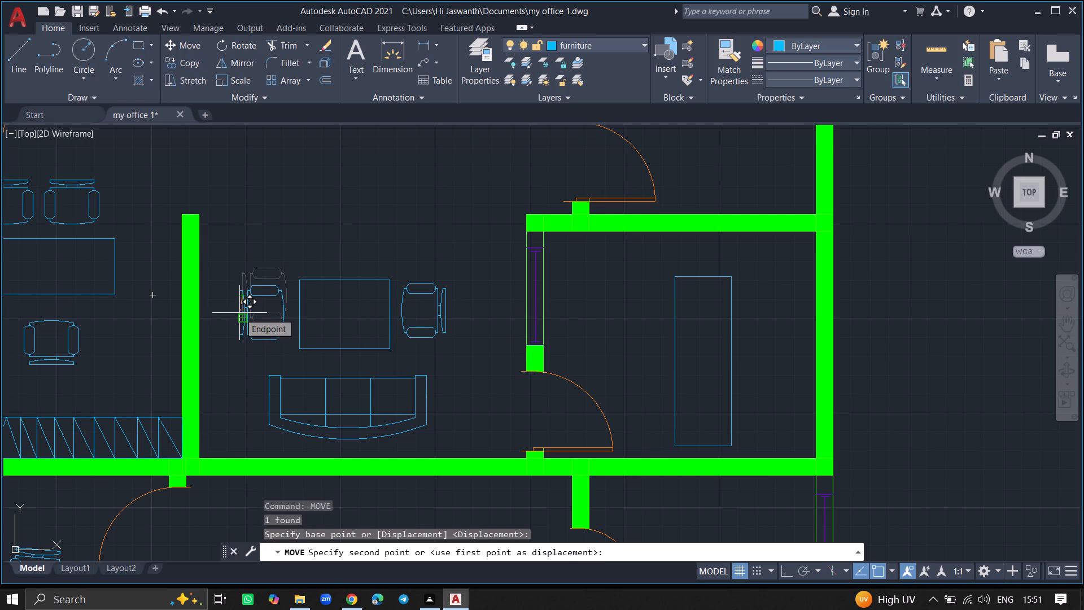
click(239, 313)
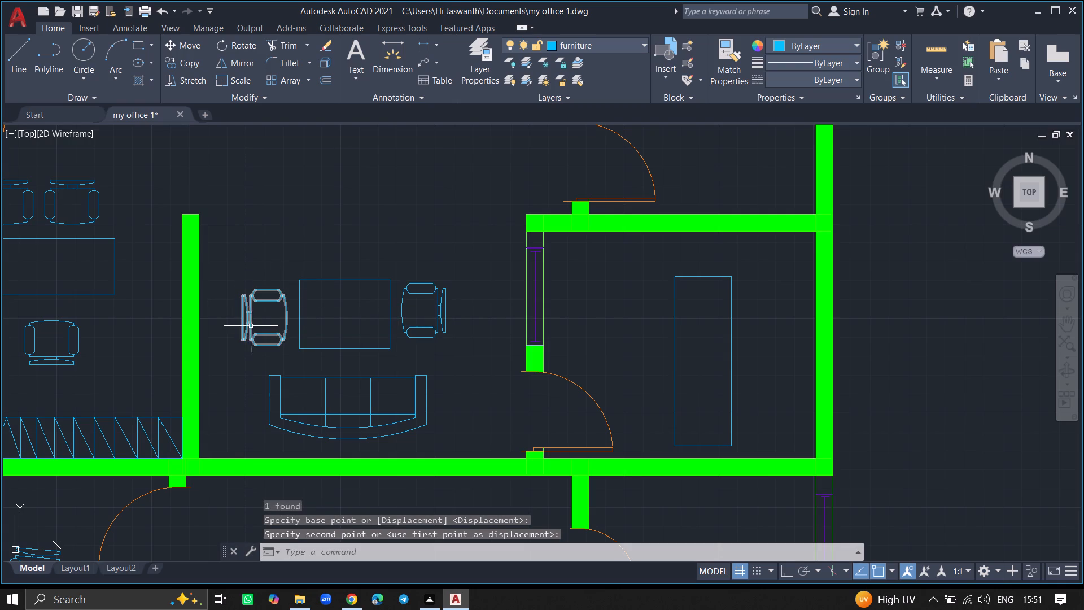
Move the lounge's west chair about 3" north so it lines up with the table and the opposite chair.
click(248, 325)
text(move)
key(Return)
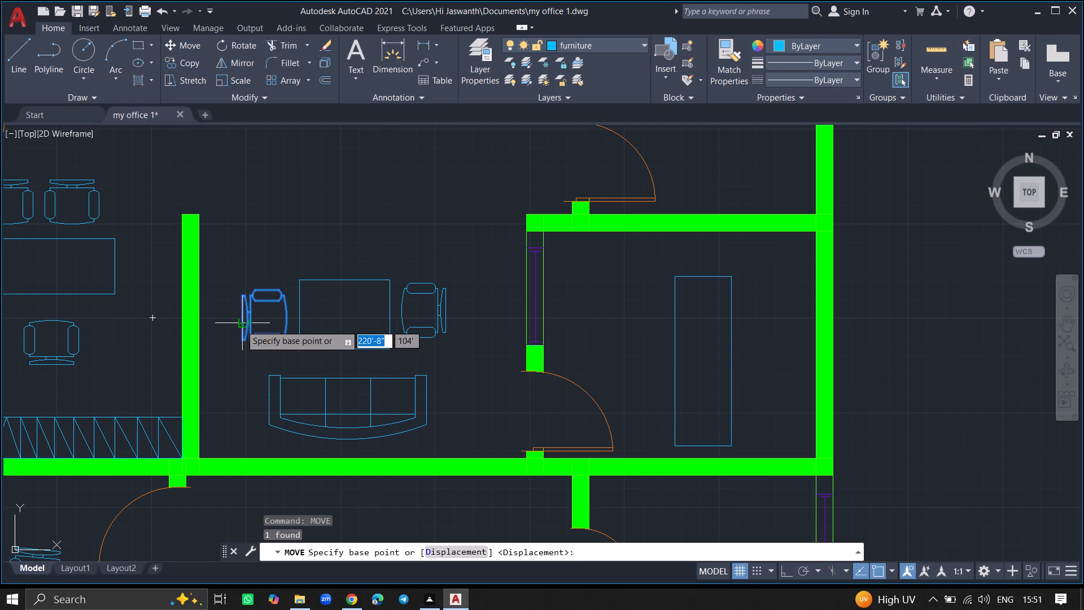
click(241, 325)
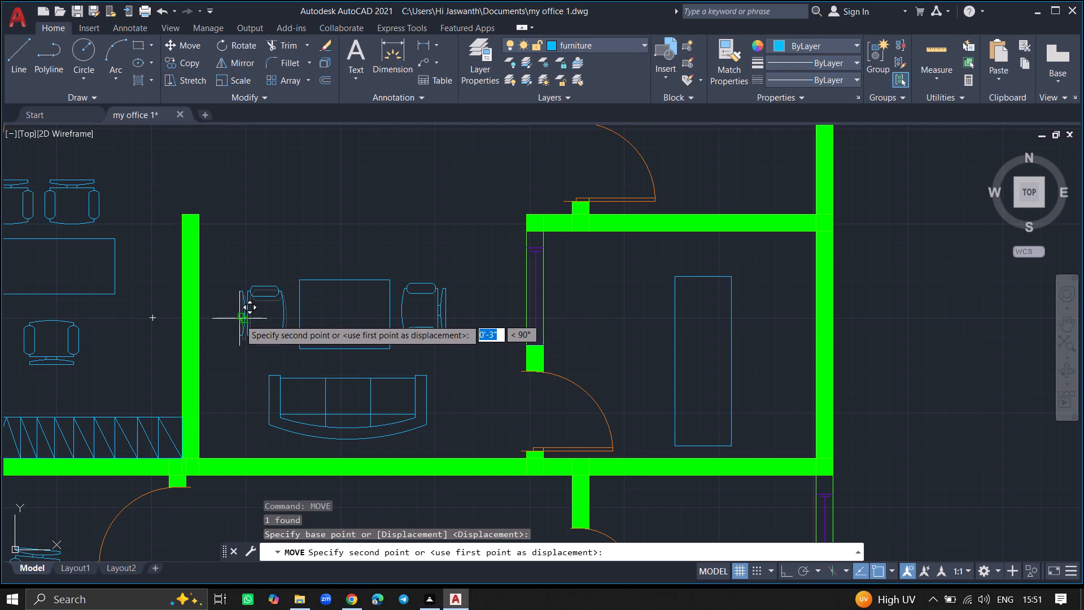
click(239, 320)
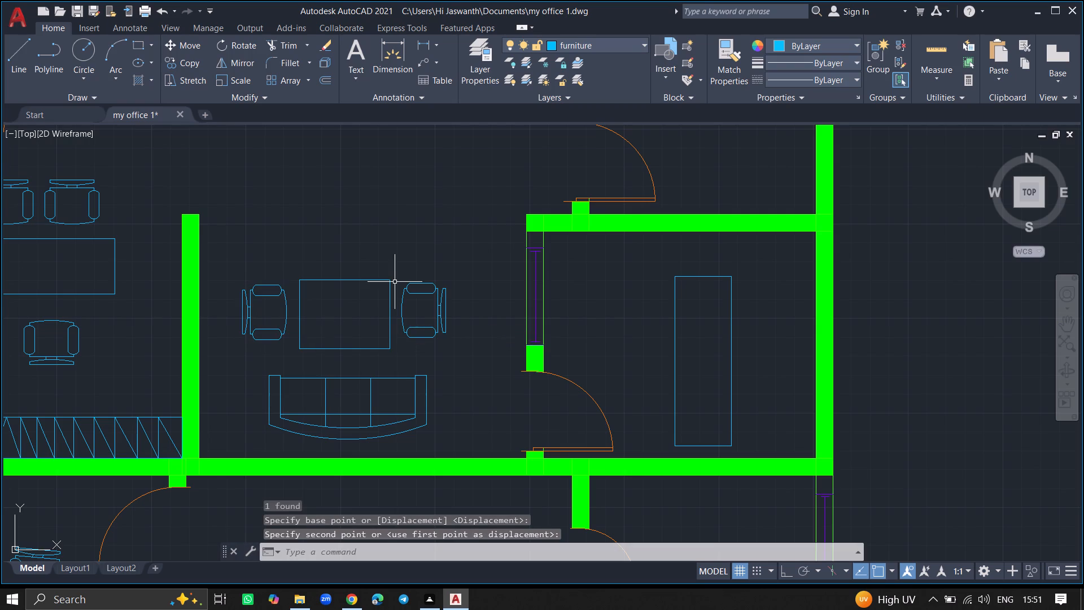
Copy the lounge's west chair into the room to the east, placing three along the table's west side and one on its east side.
ctrl+scroll(395, 282, down, 2)
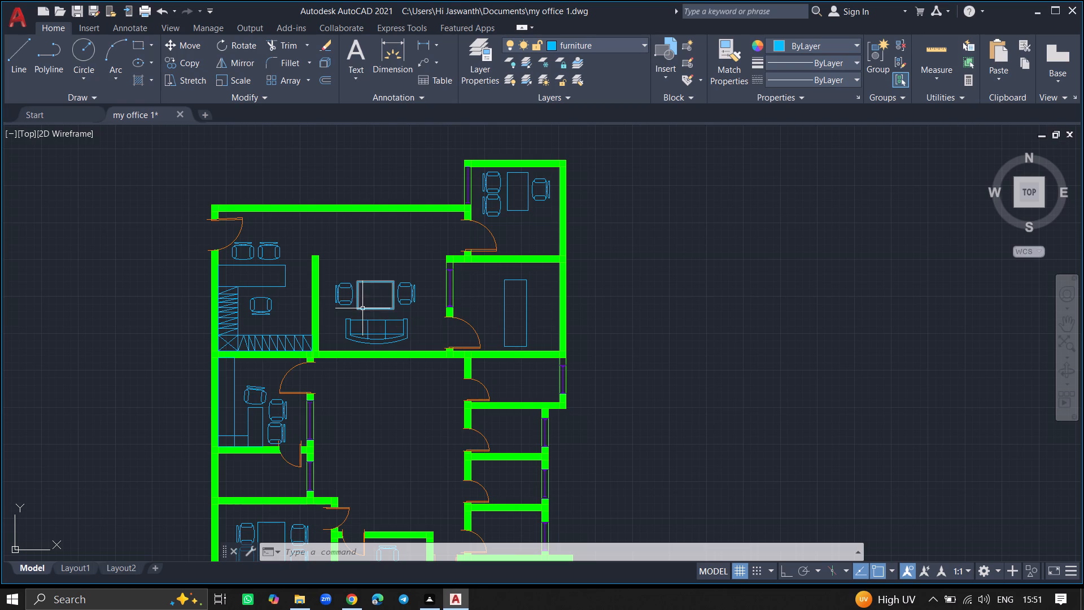
click(344, 303)
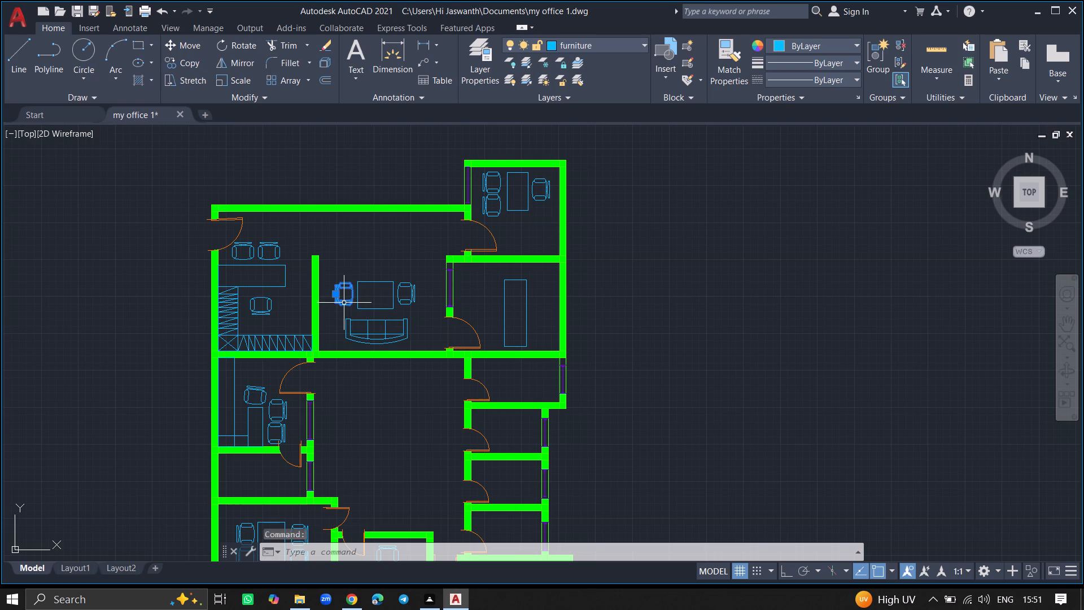
text(copy)
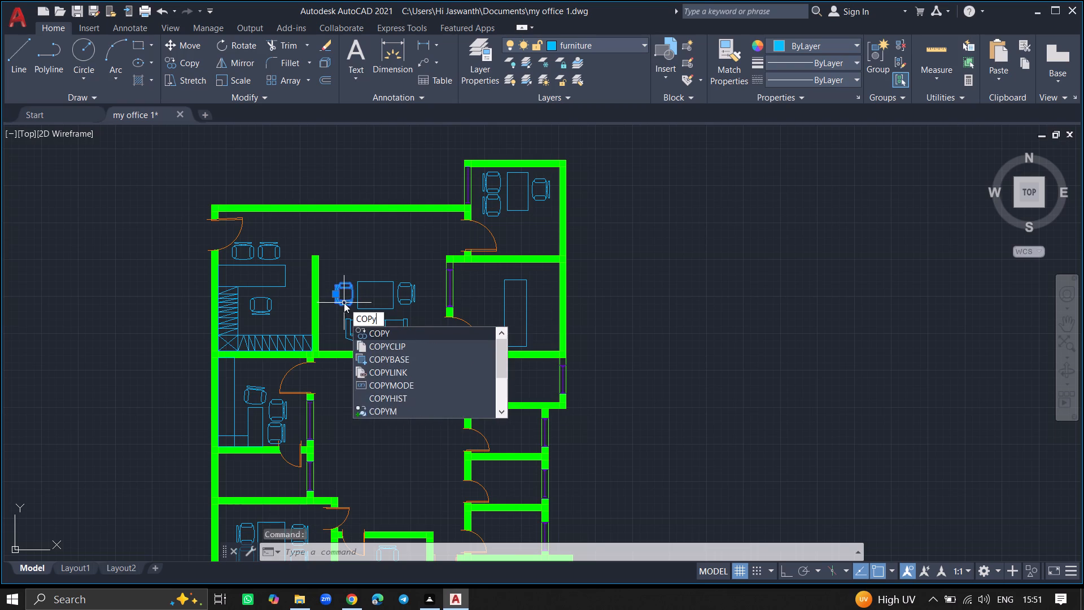
key(Return)
click(344, 303)
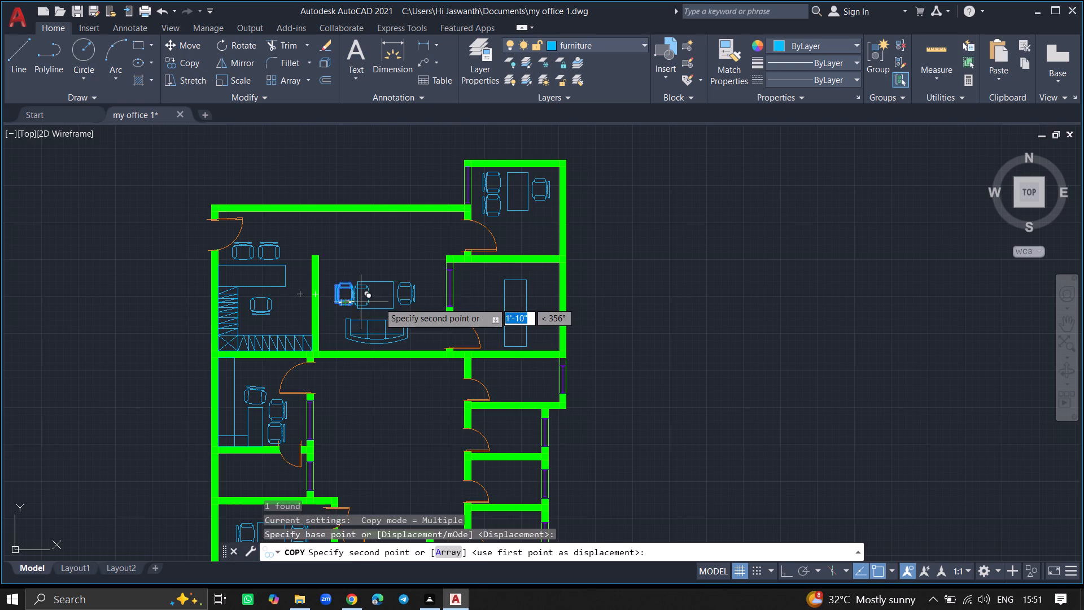
ctrl+scroll(464, 302, up, 4)
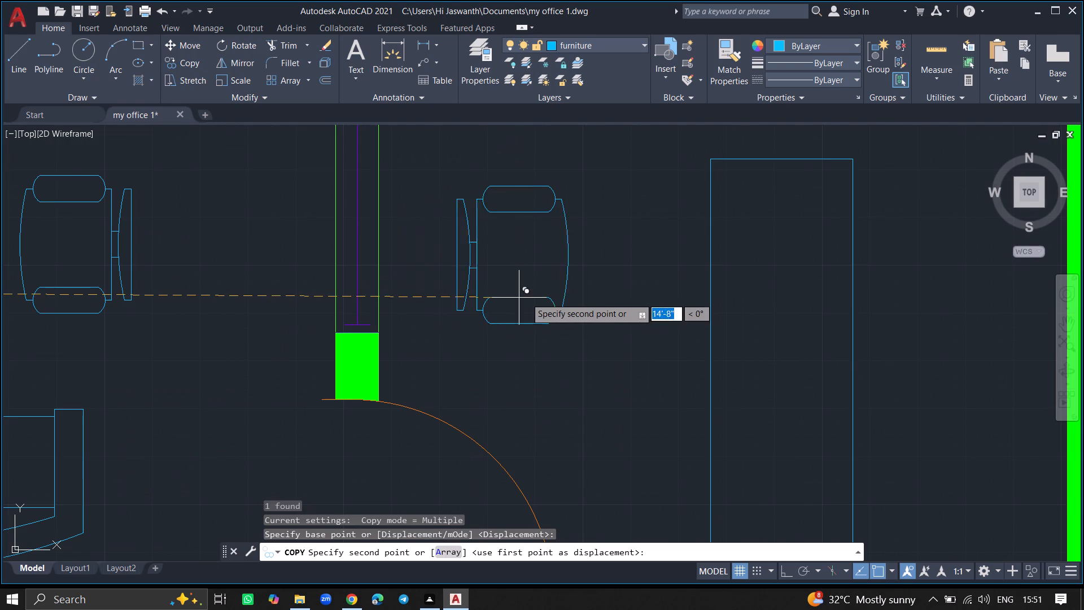
ctrl+scroll(550, 298, down, 2)
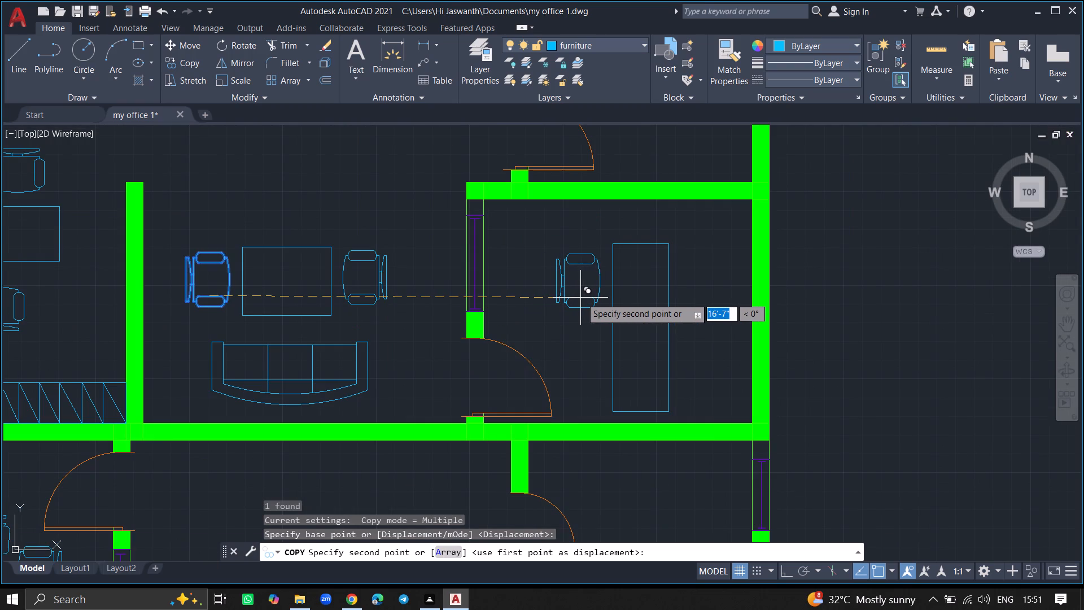
click(582, 298)
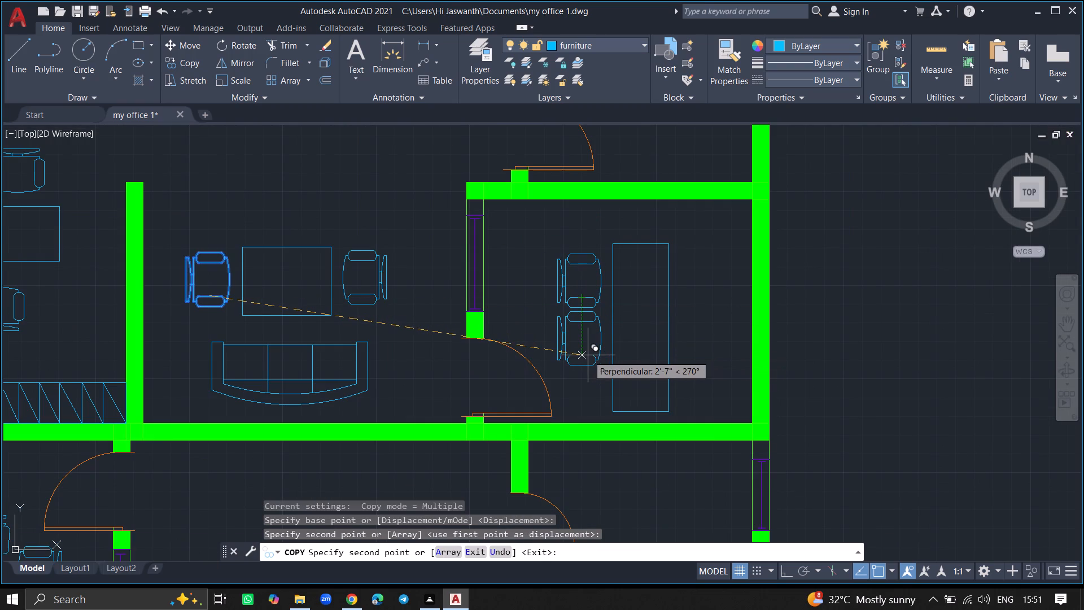
click(587, 355)
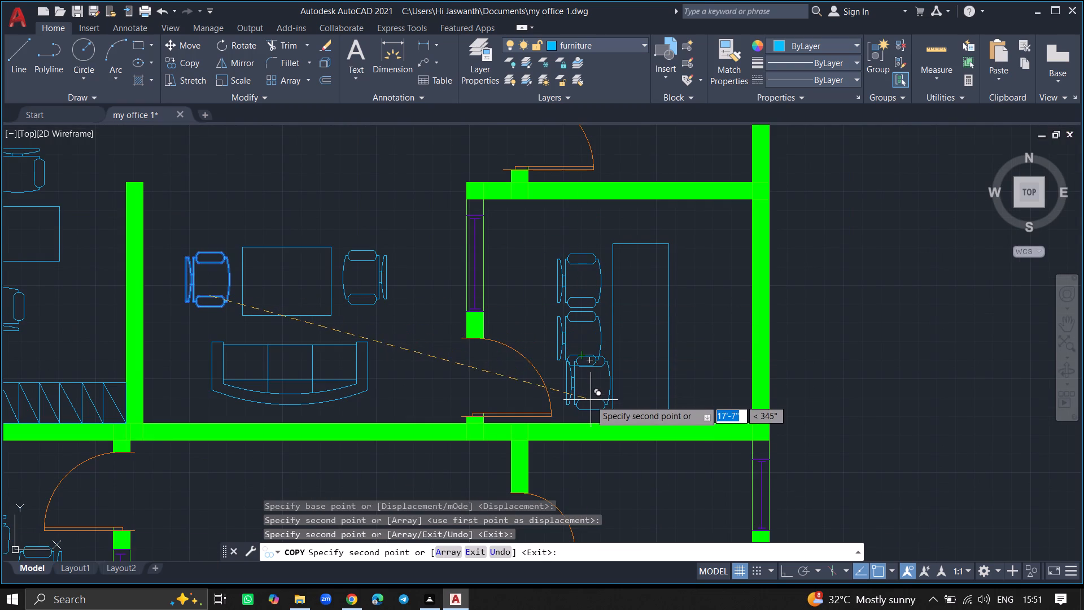
ctrl+scroll(585, 408, up, 4)
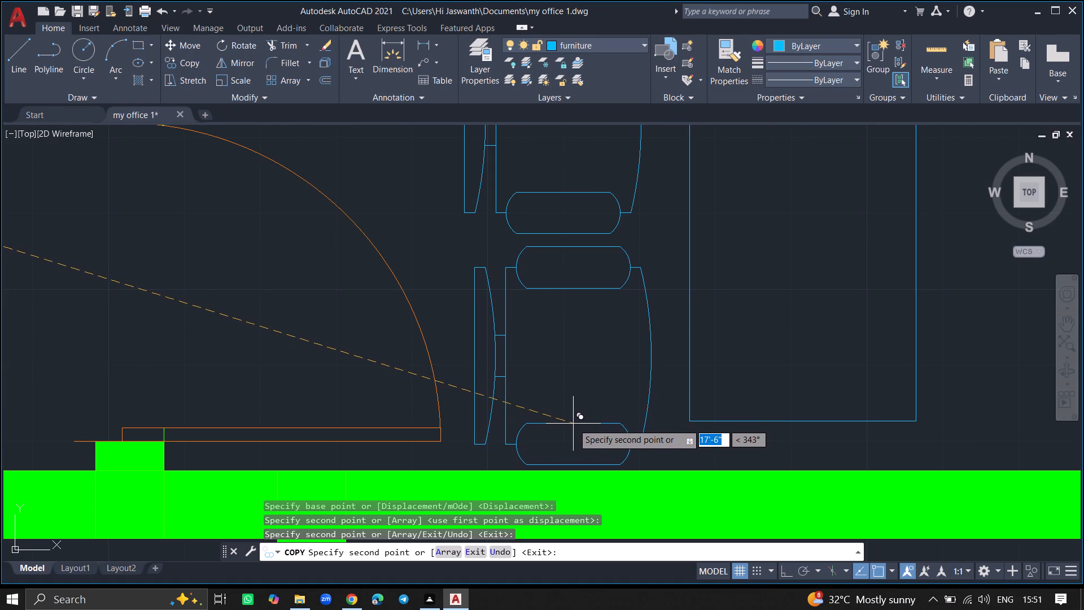
click(573, 424)
ctrl+scroll(704, 384, down, 4)
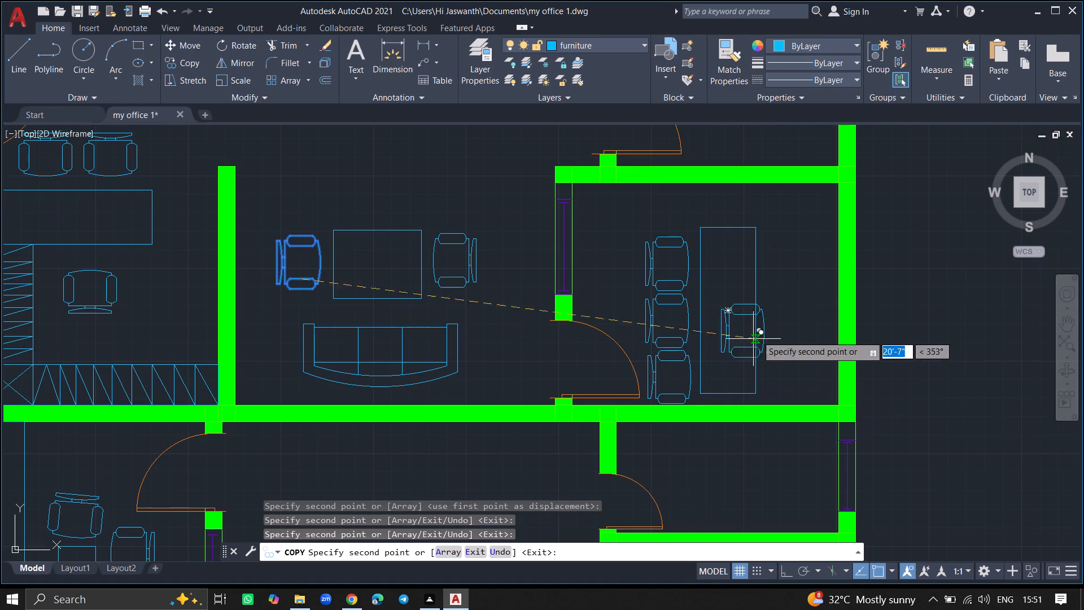
click(790, 321)
key(Escape)
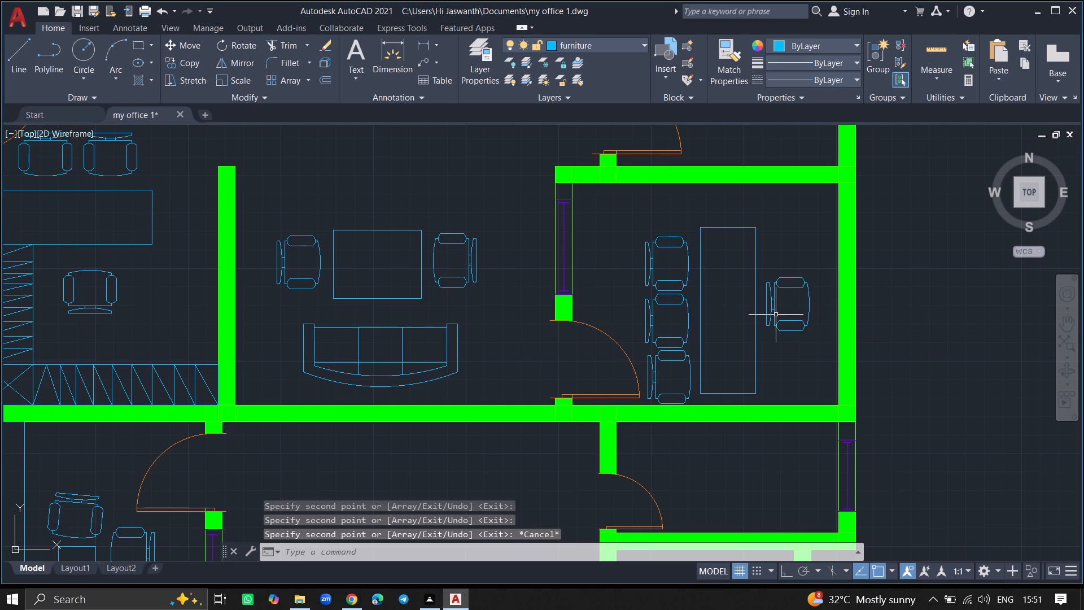
Rotate the chair east of the long table 180° about its backrest's midpoint, with Ortho on, so it faces west.
click(773, 315)
text(ro)
key(Return)
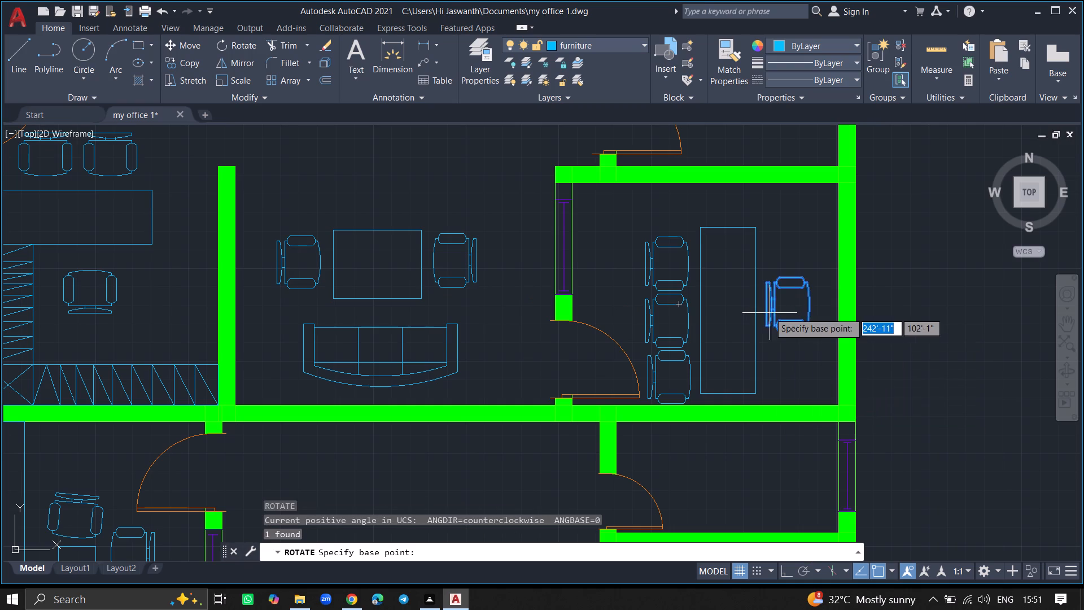
ctrl+scroll(768, 312, up, 5)
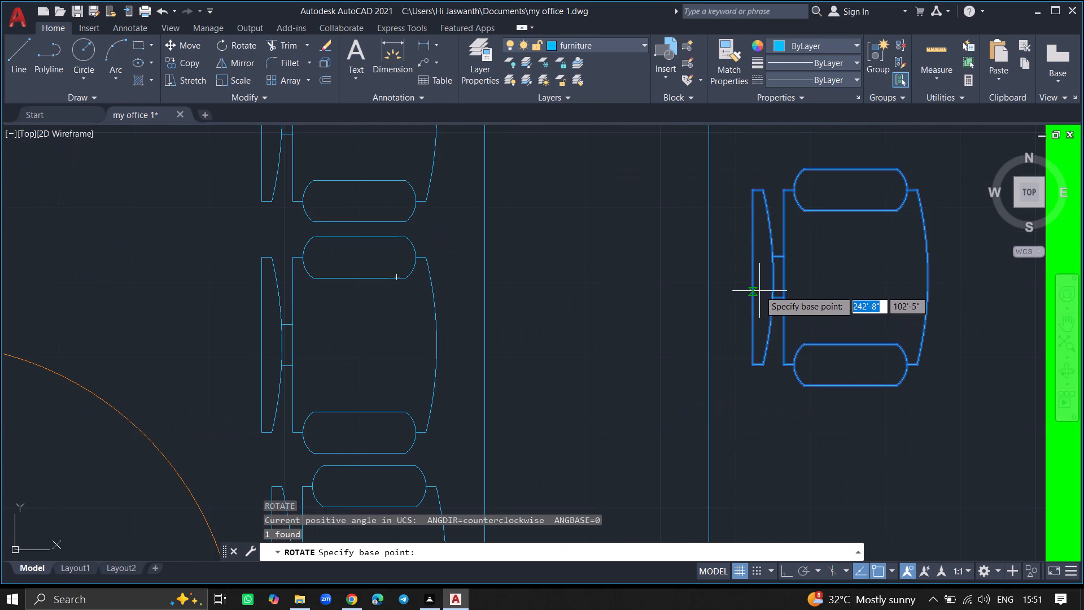
click(754, 287)
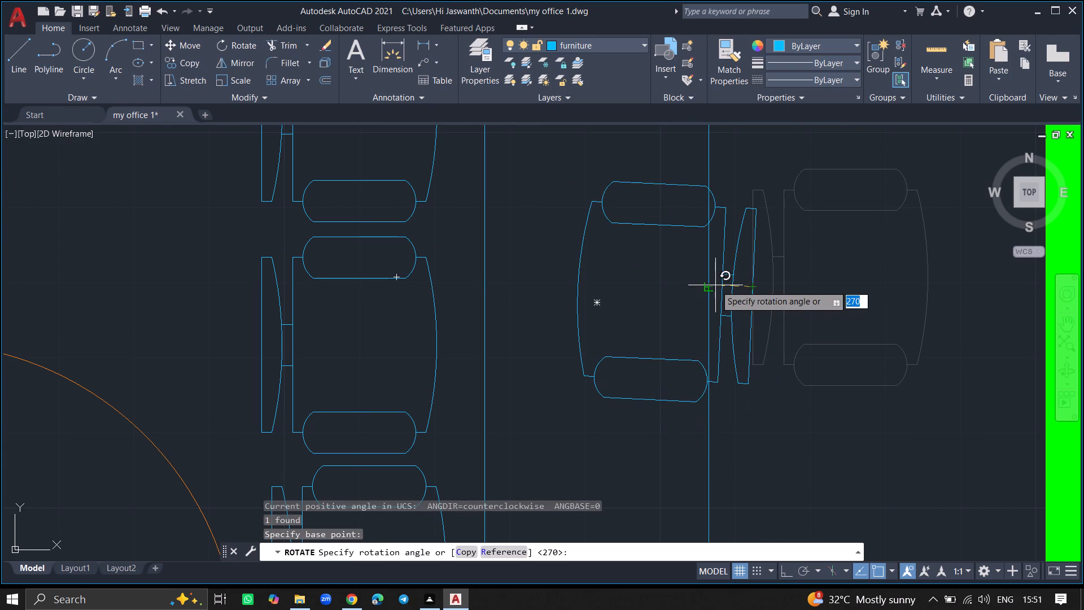
key(F8)
click(715, 285)
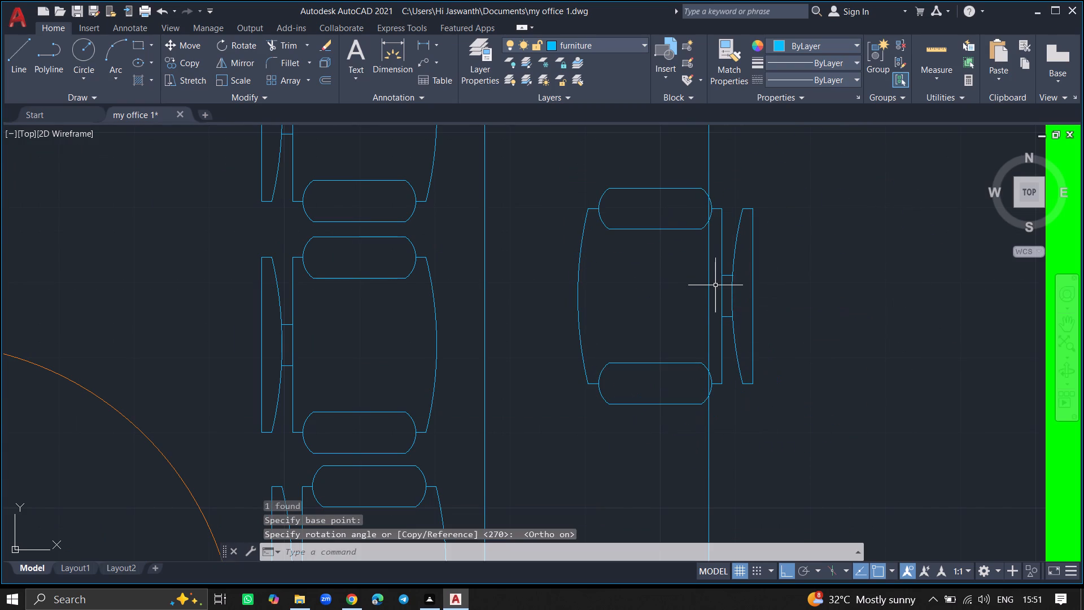
Move the rotated chair about 1'-11" east so it sits clear of the long table's east side.
click(722, 285)
text(move)
key(Return)
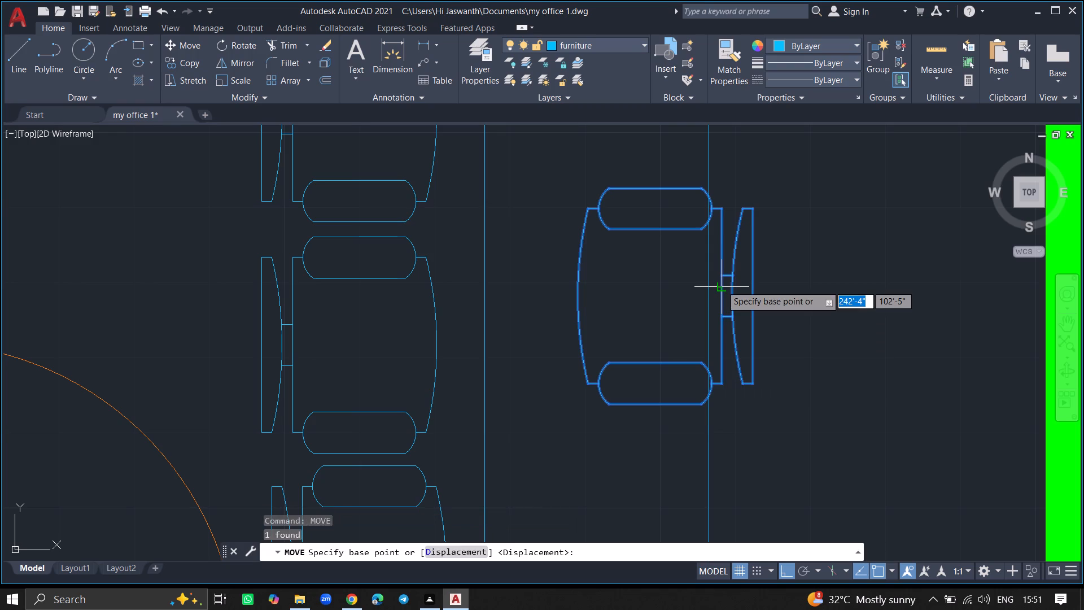
click(722, 285)
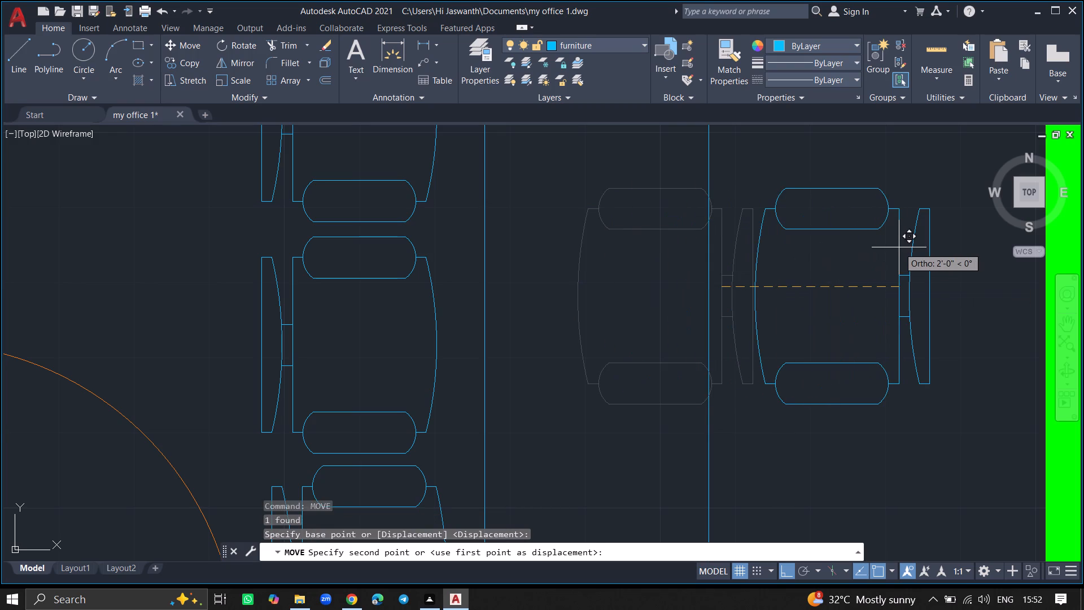
ctrl+scroll(899, 242, down, 2)
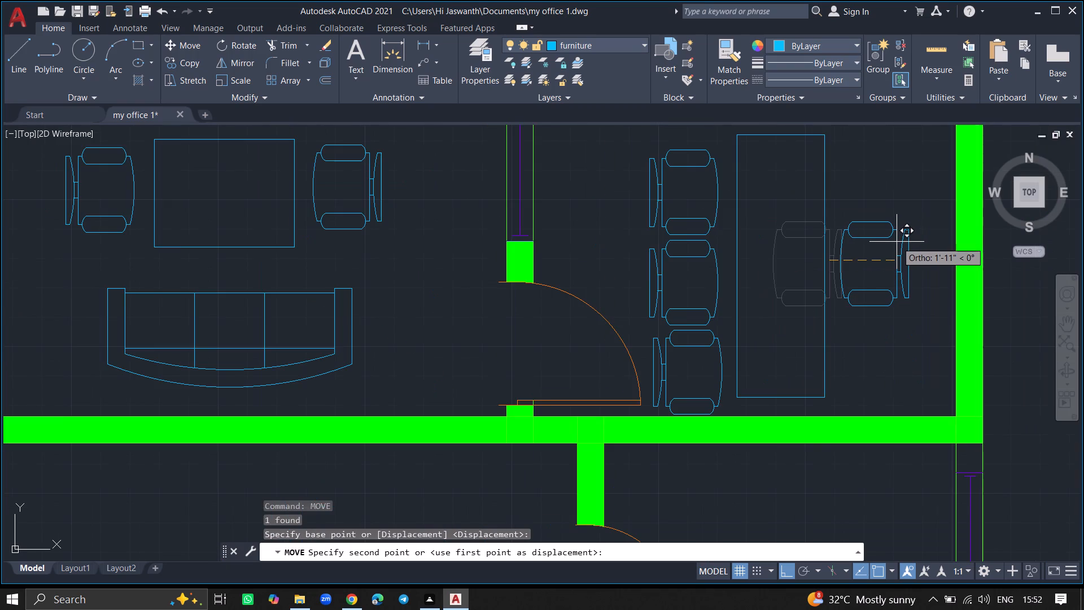
click(897, 241)
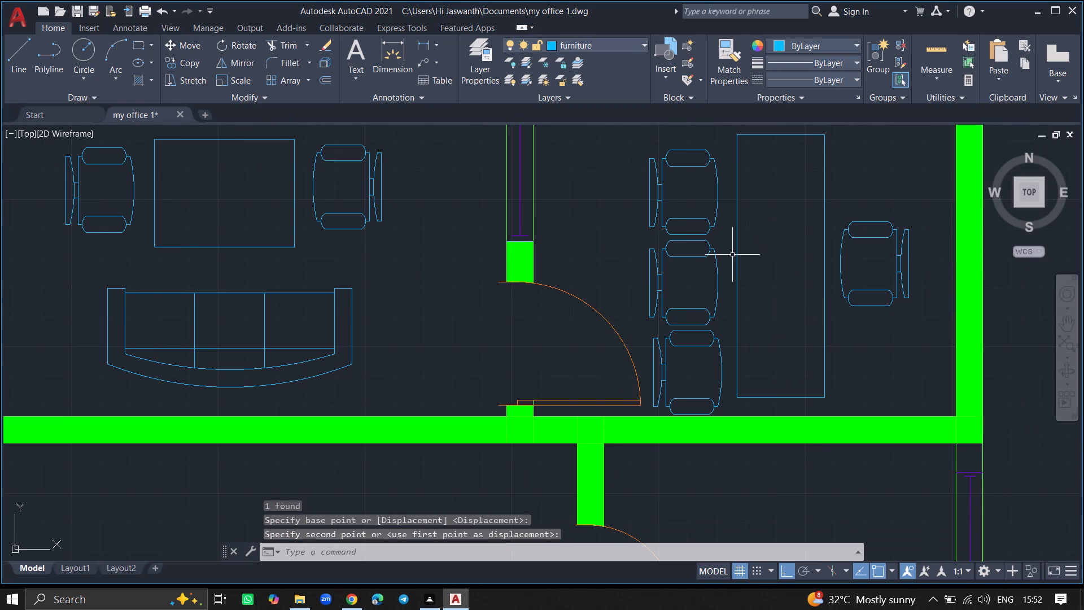
Move the three chairs on the long table's west side together about 10" north.
click(709, 225)
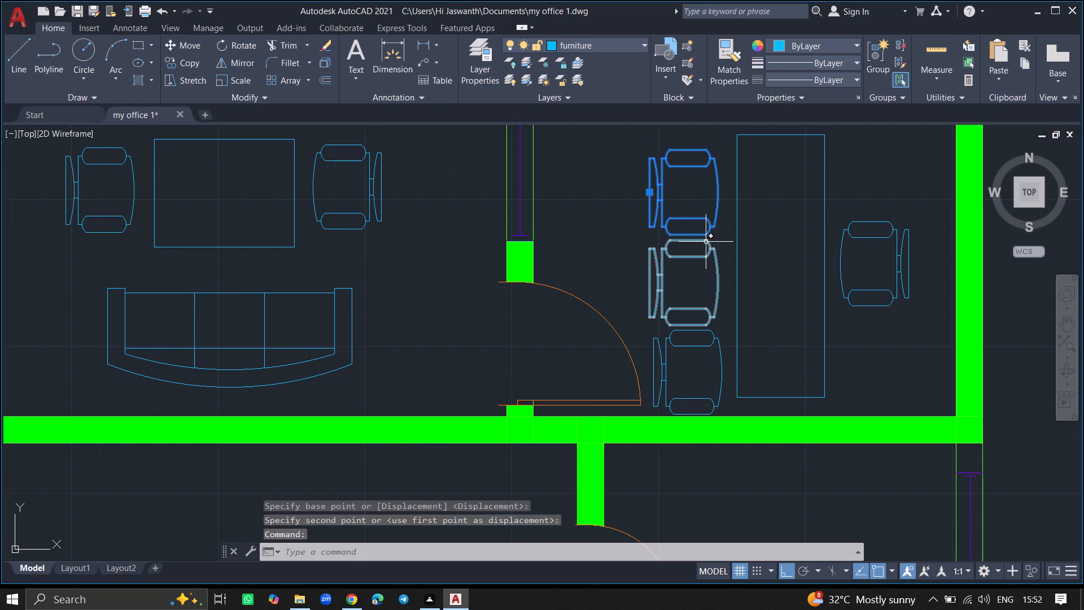
click(706, 242)
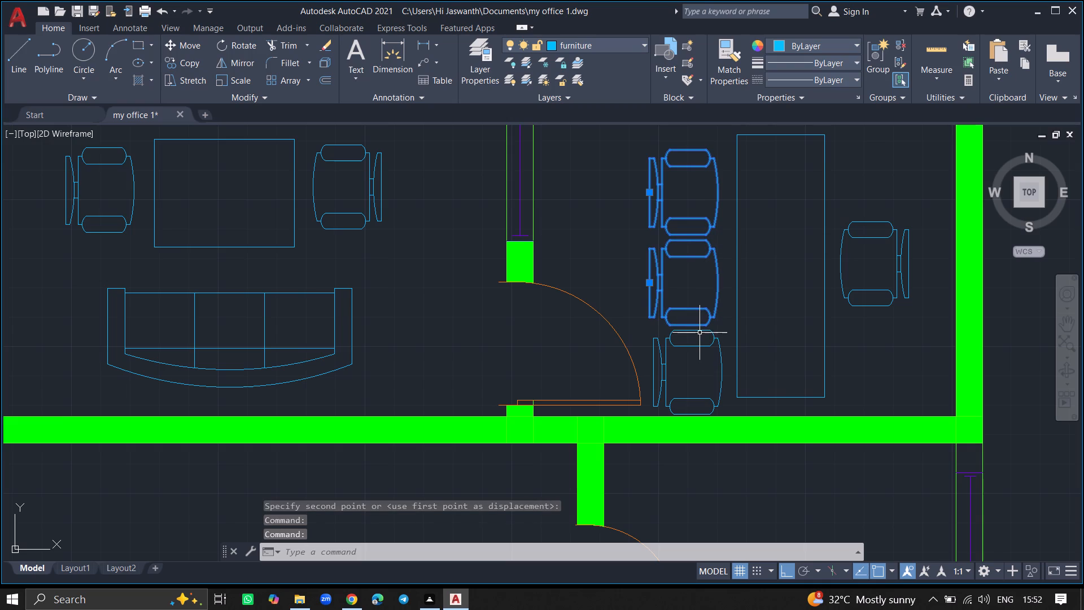
click(701, 331)
text(mo)
key(v)
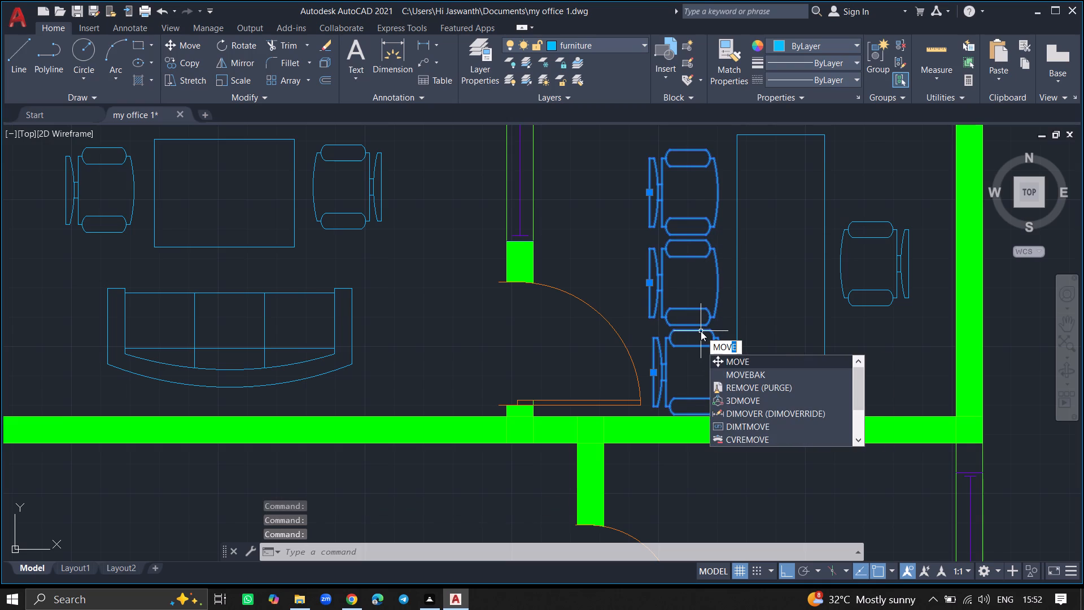
key(e)
key(Return)
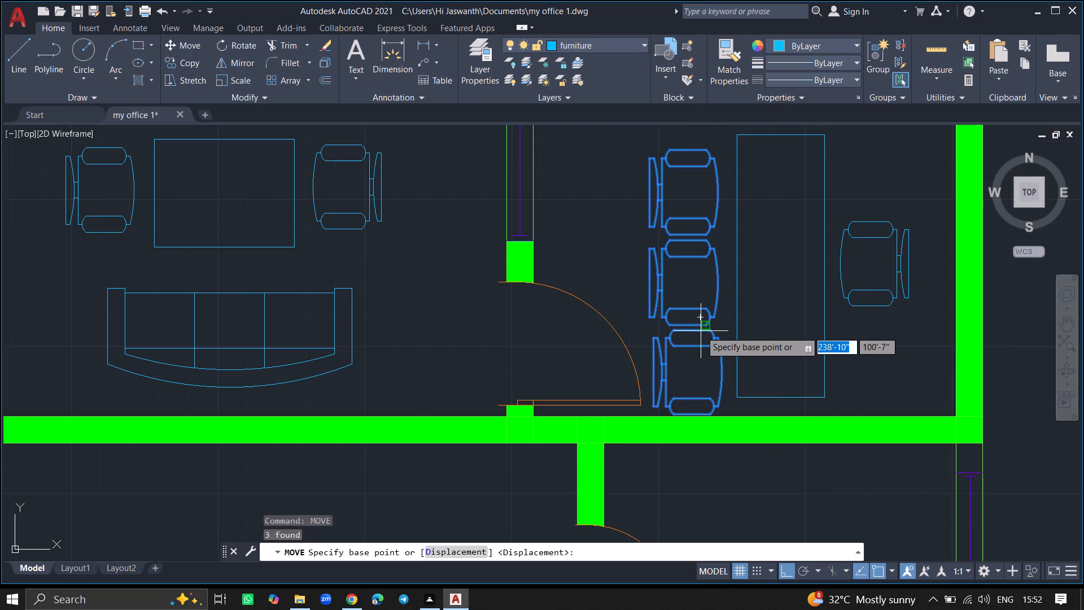
click(689, 307)
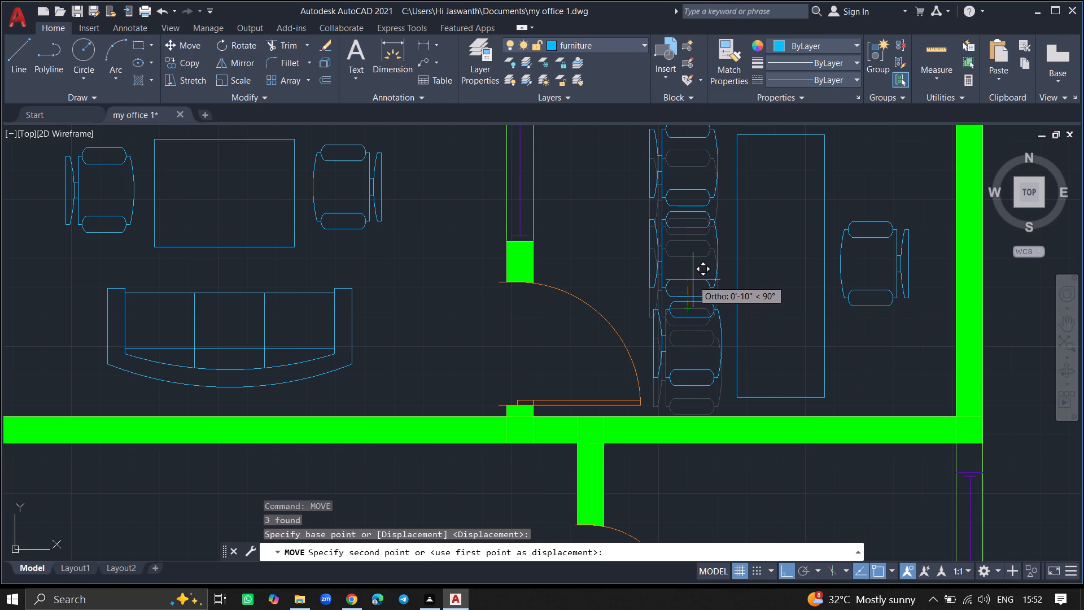
click(693, 280)
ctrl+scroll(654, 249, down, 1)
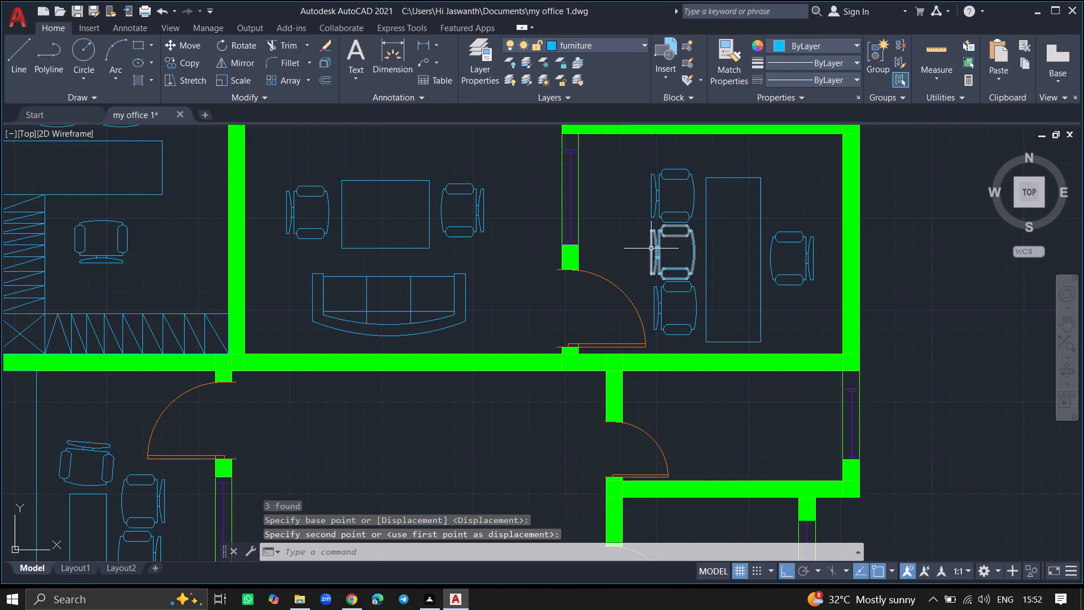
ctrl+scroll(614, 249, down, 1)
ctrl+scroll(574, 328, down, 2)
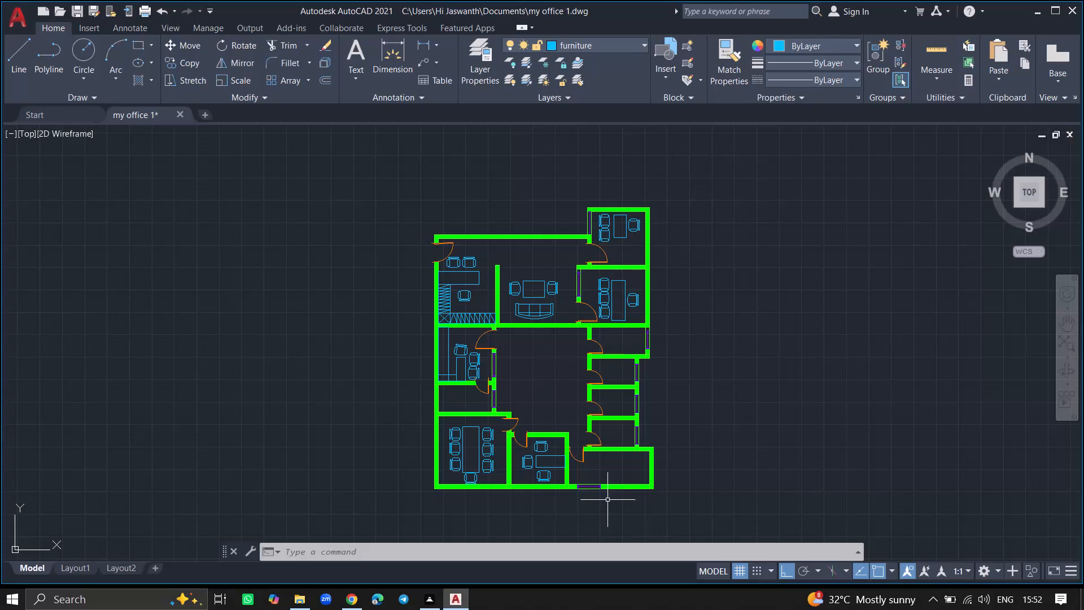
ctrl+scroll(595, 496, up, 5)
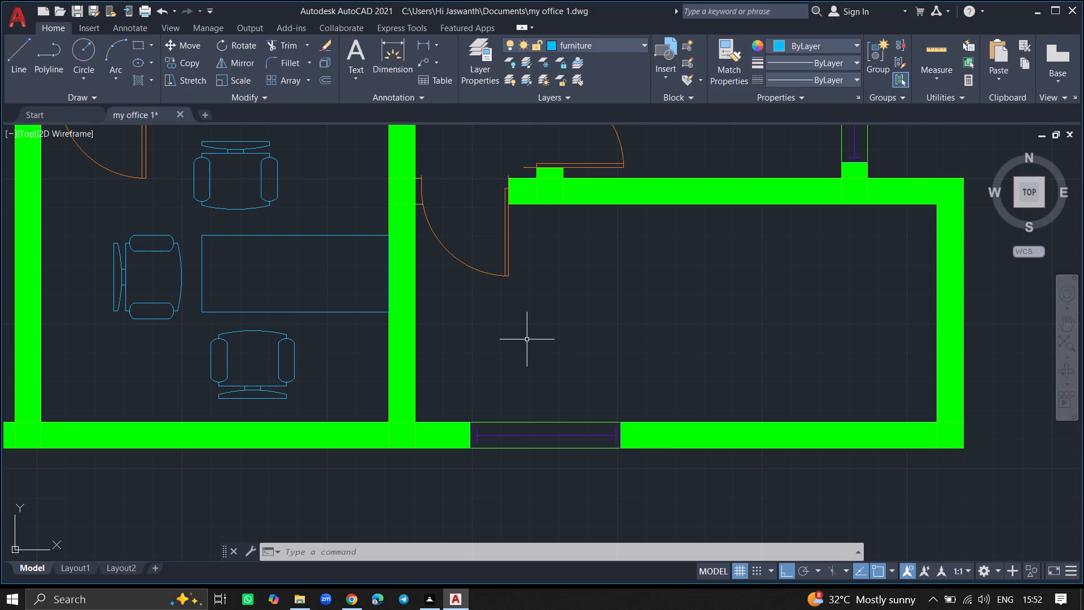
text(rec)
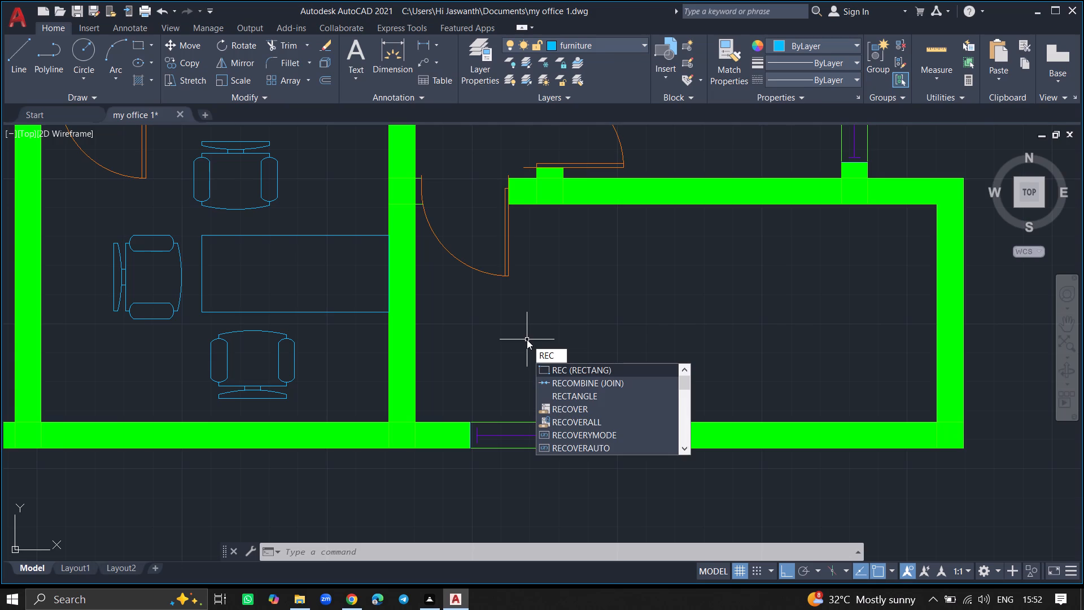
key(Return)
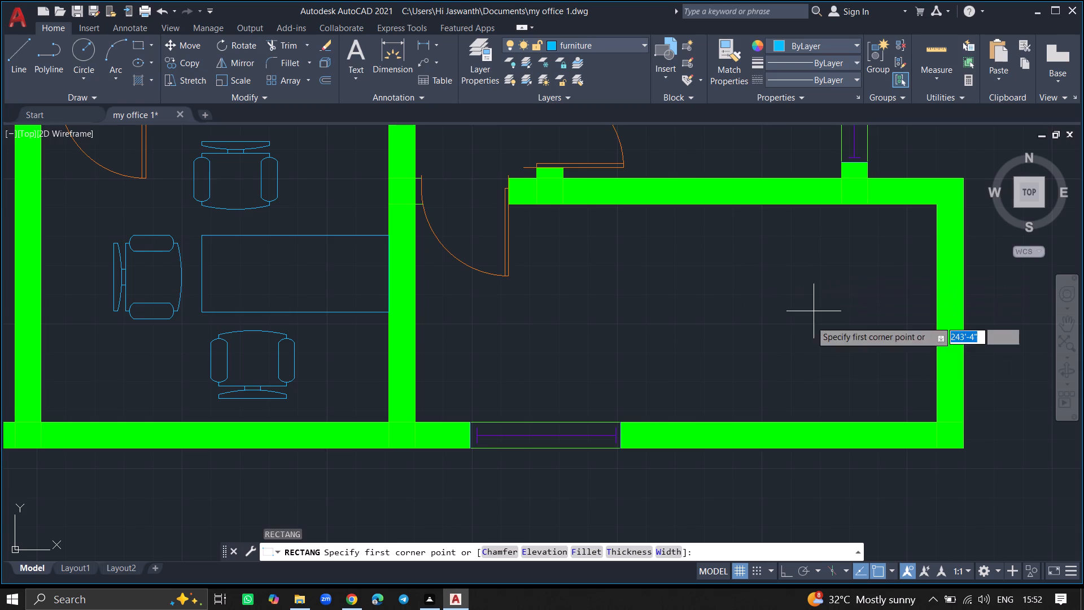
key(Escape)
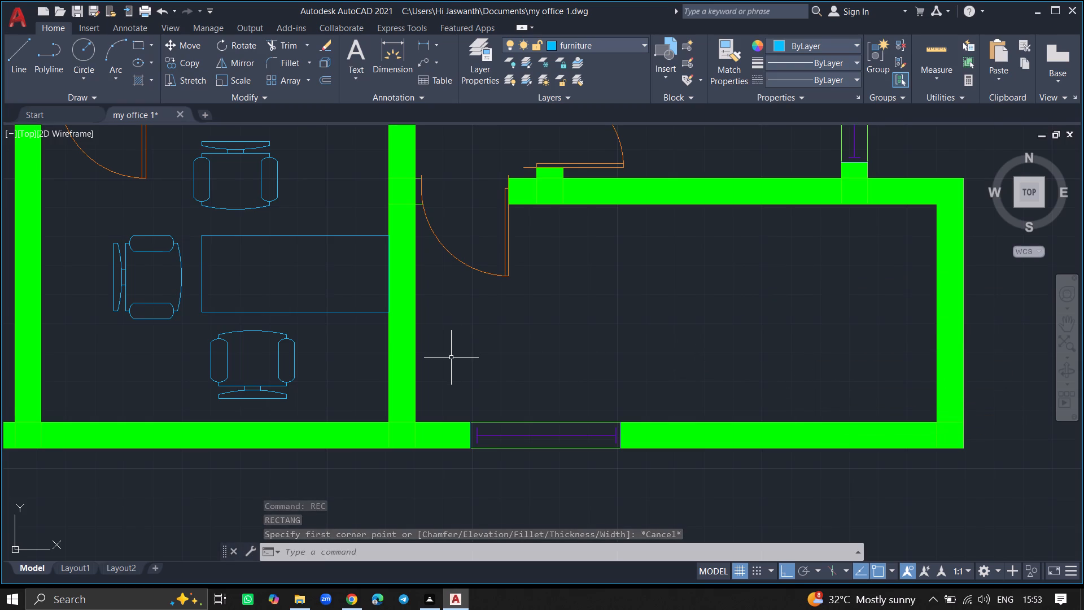
Draw a rectangle about 1'-6" wide by 1'-3" high from the inner southwest corner of the plan's southeast room.
text(rec)
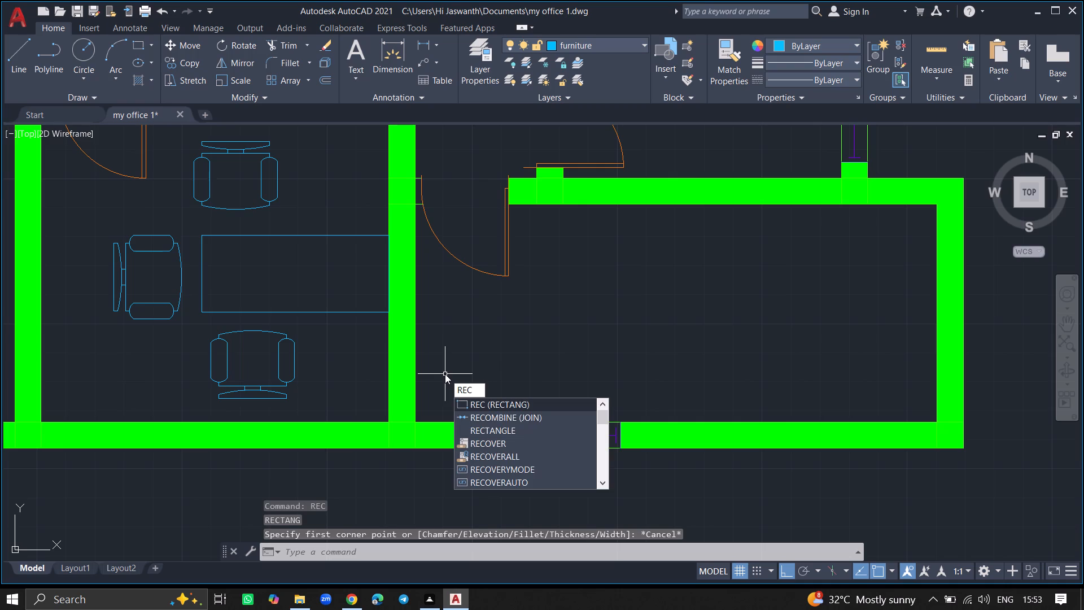
key(Return)
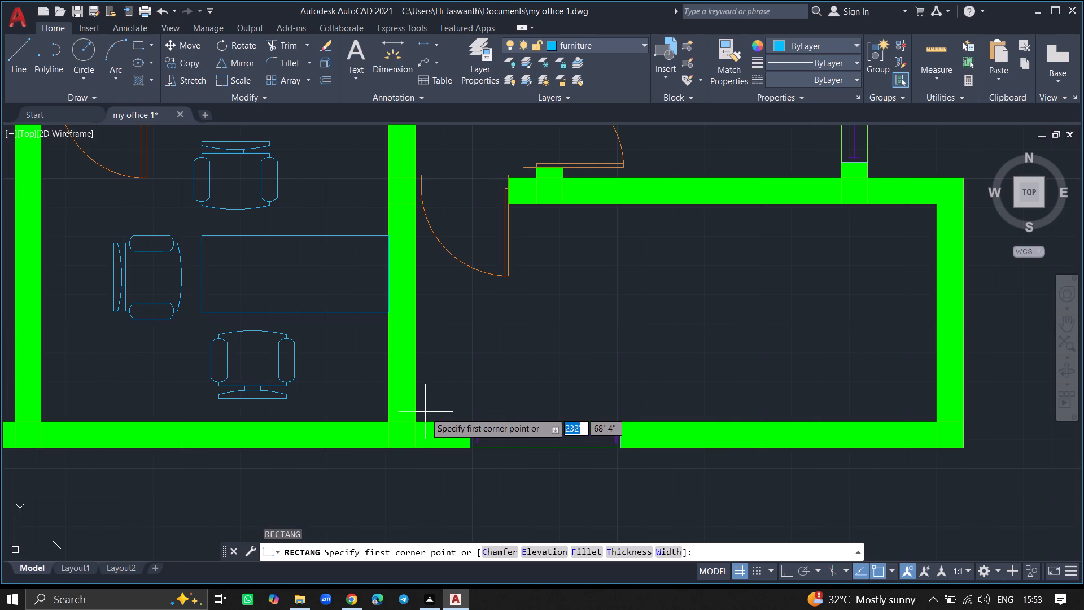
ctrl+scroll(421, 421, up, 3)
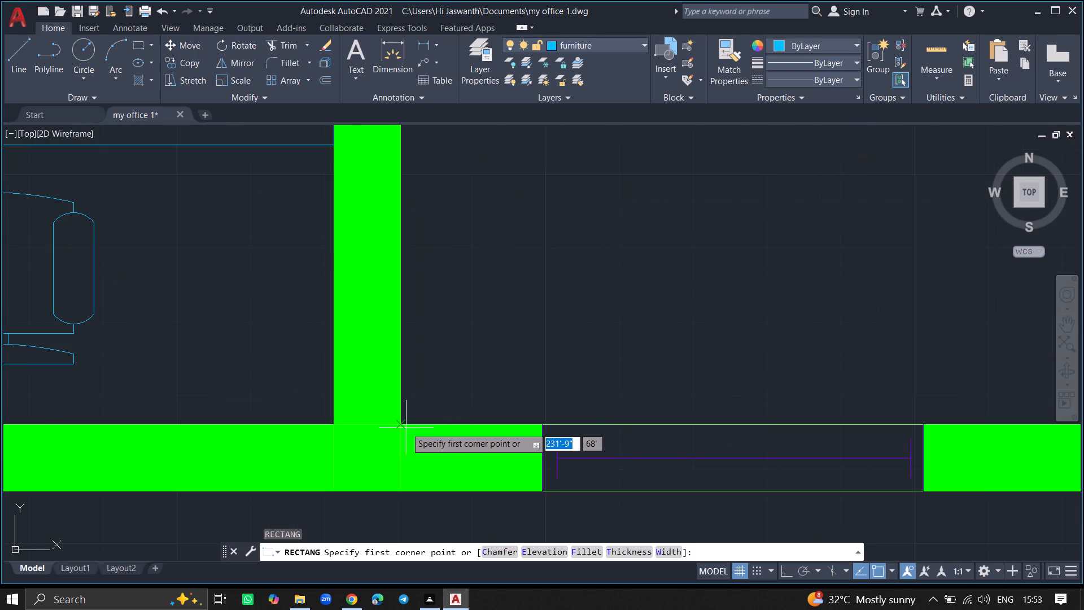
click(404, 425)
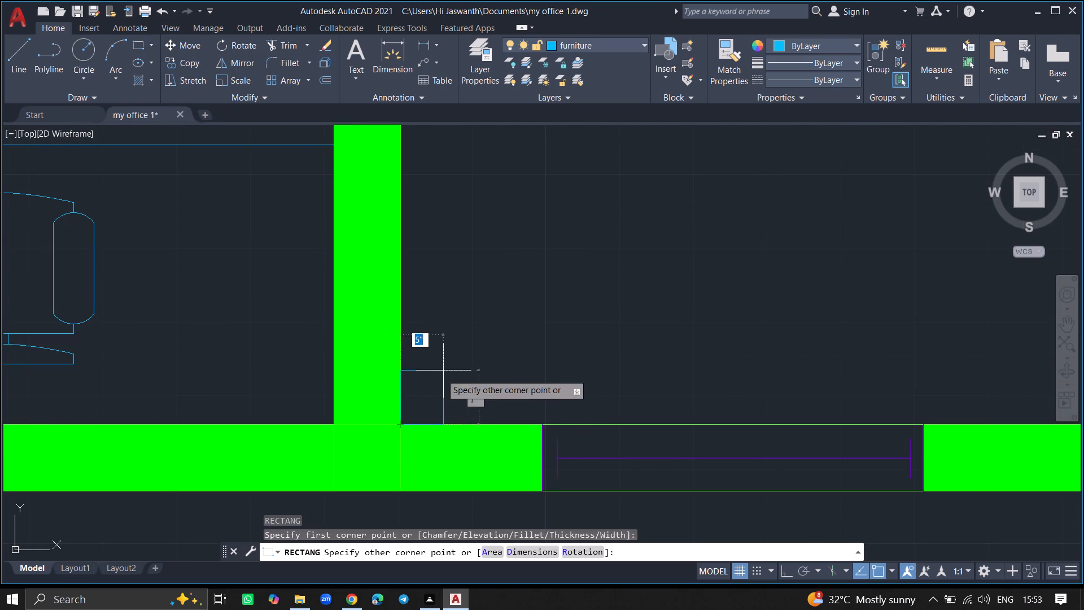
click(536, 317)
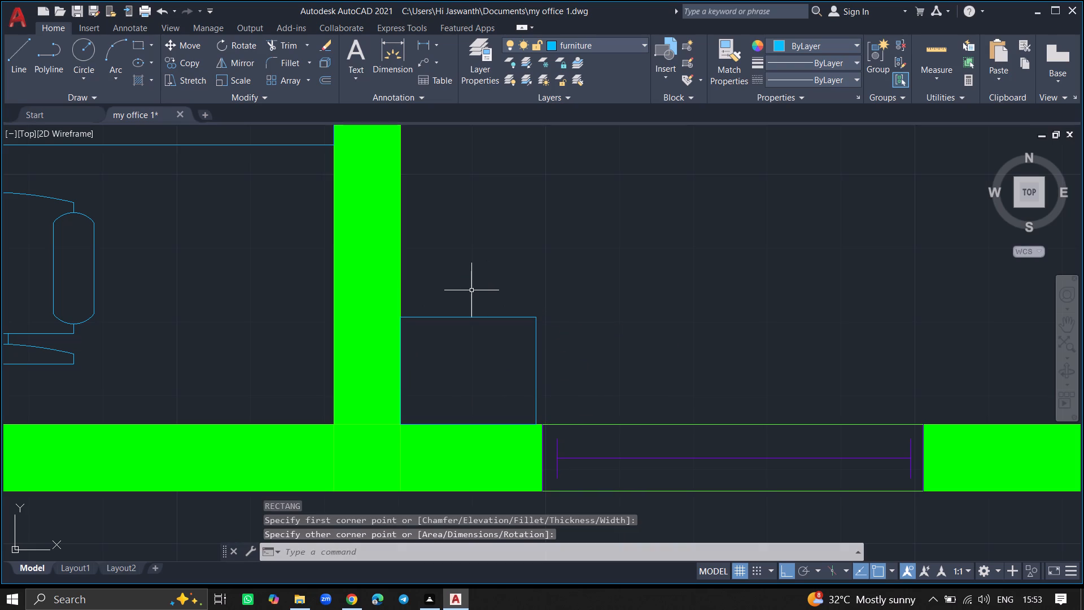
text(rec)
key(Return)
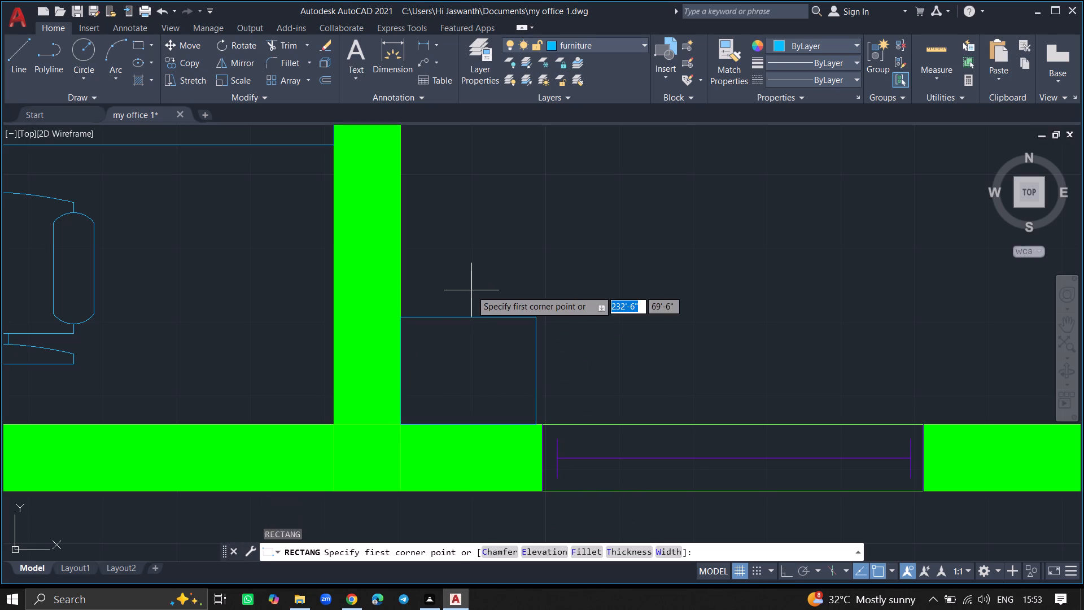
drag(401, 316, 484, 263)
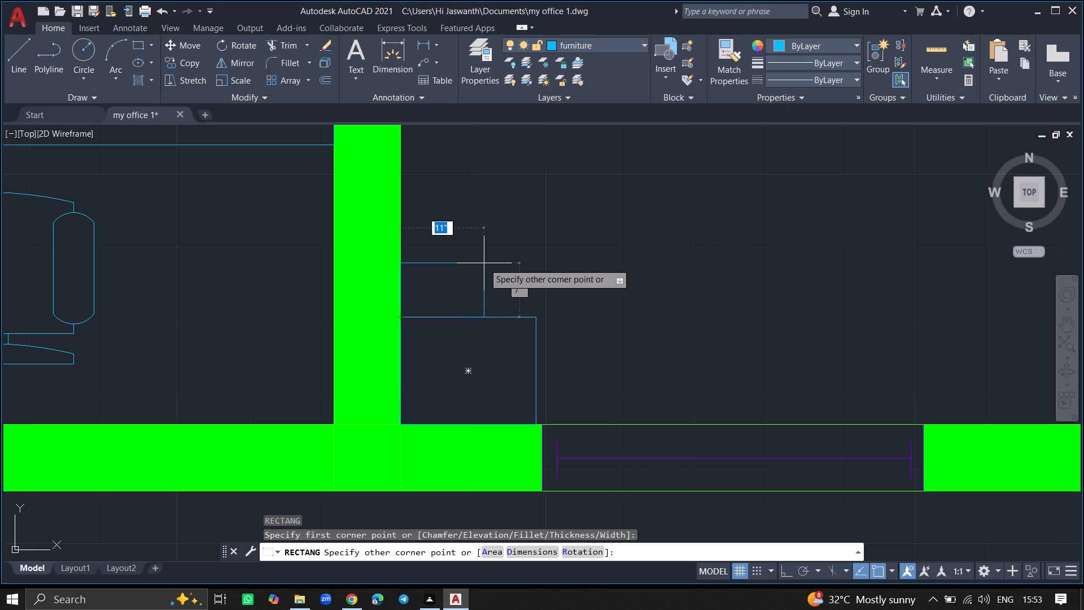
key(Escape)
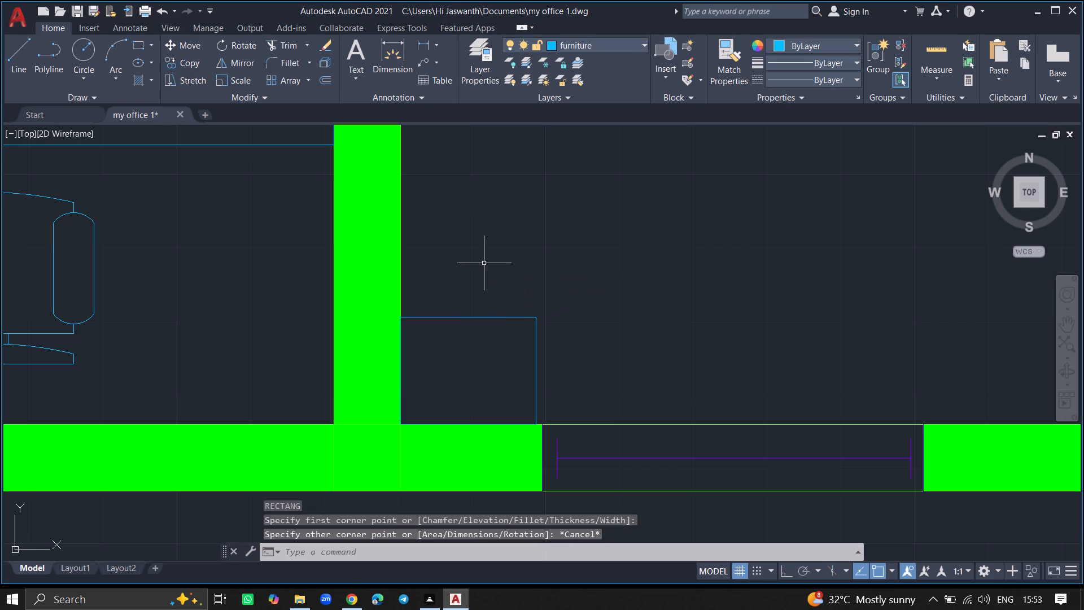
With Ortho off, draw a thin closed slanted panel in lines, about 1'-7" long, rising northeast from the small corner rectangle's northwest corner.
key(l)
key(Return)
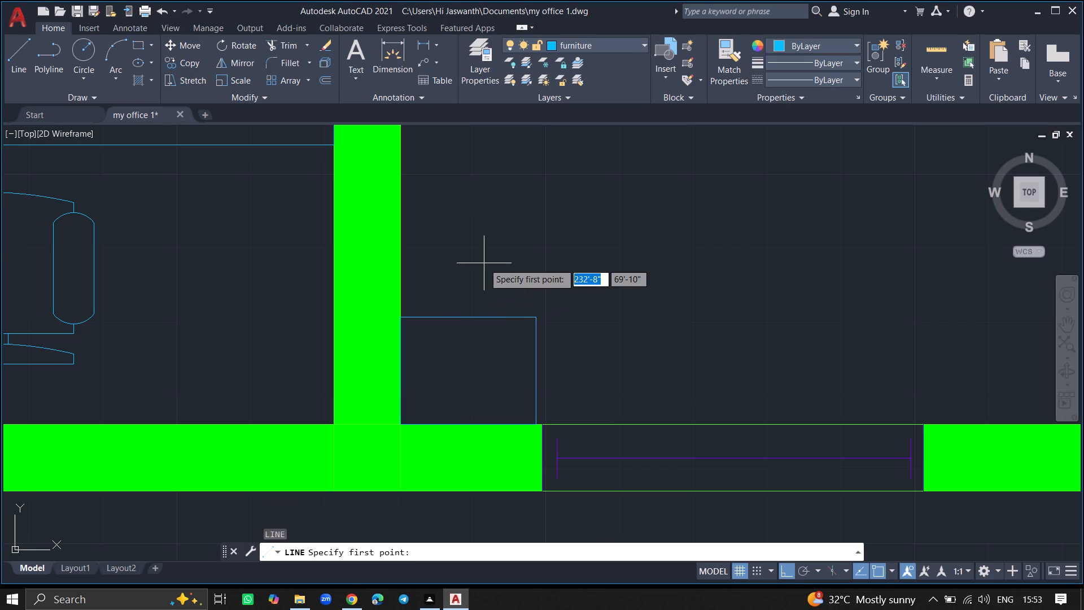
ctrl+scroll(440, 282, up, 2)
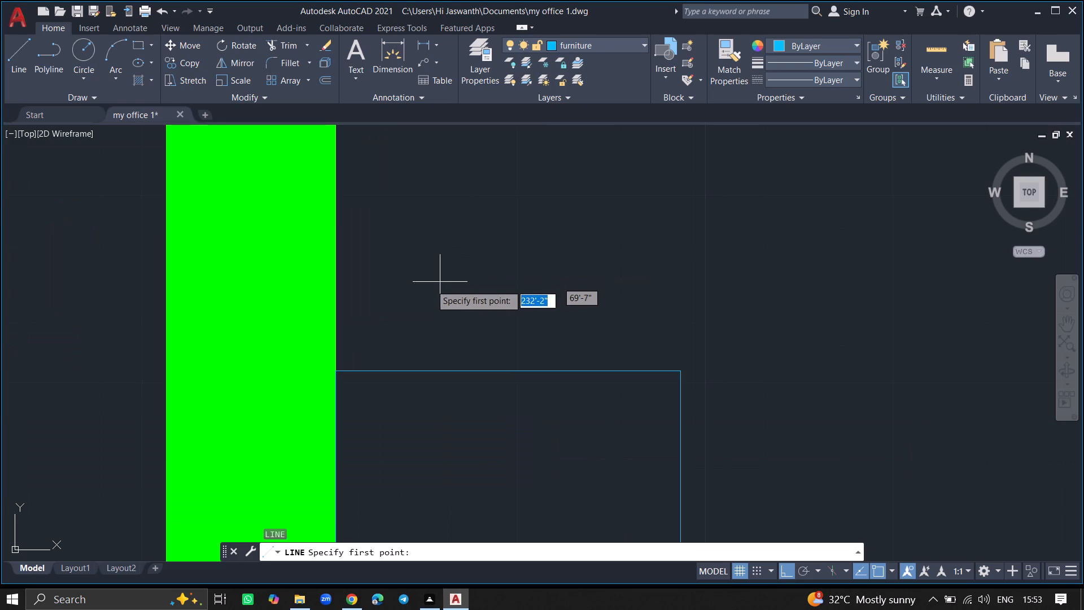
drag(336, 368, 619, 217)
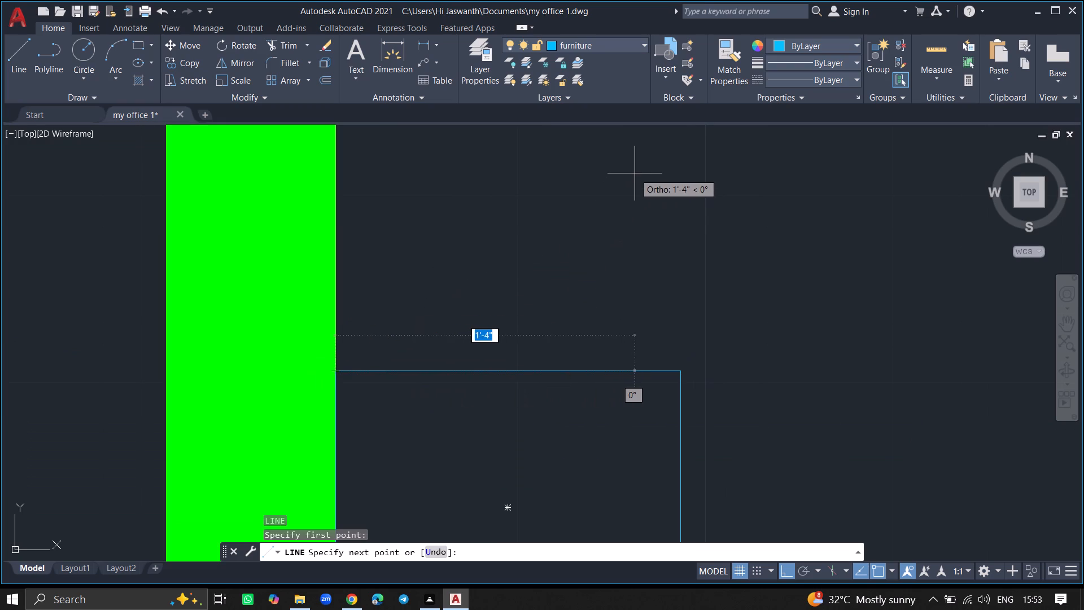
key(F8)
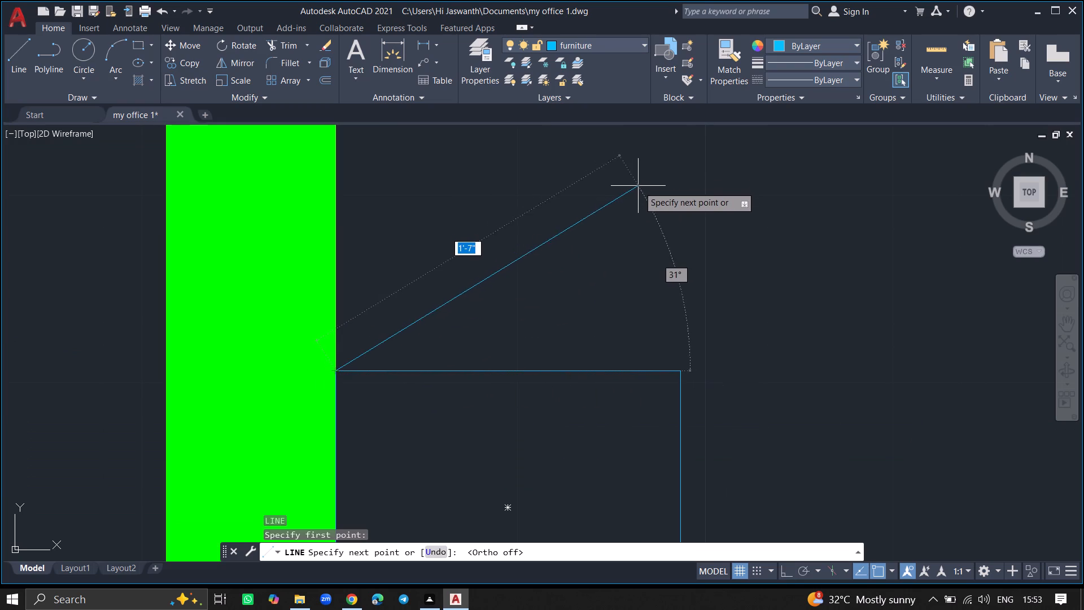
click(671, 208)
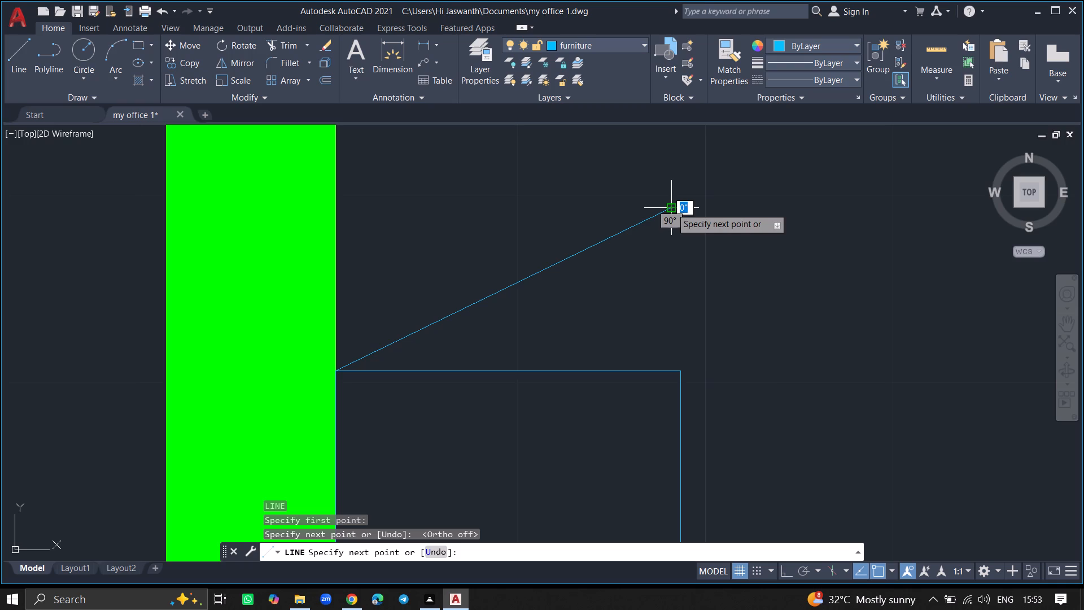
click(661, 189)
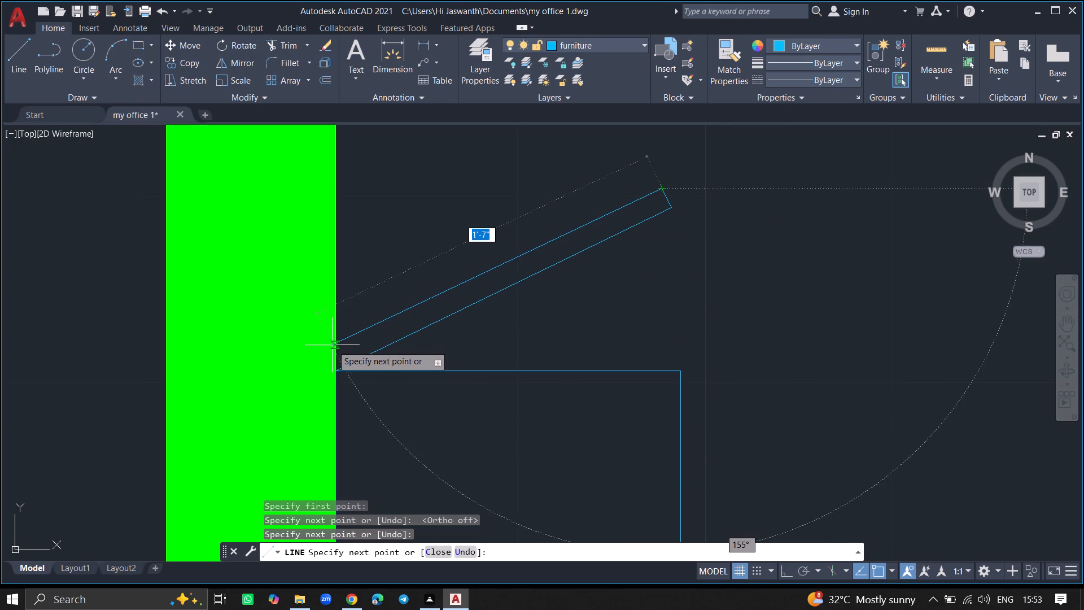
ctrl+scroll(336, 349, up, 2)
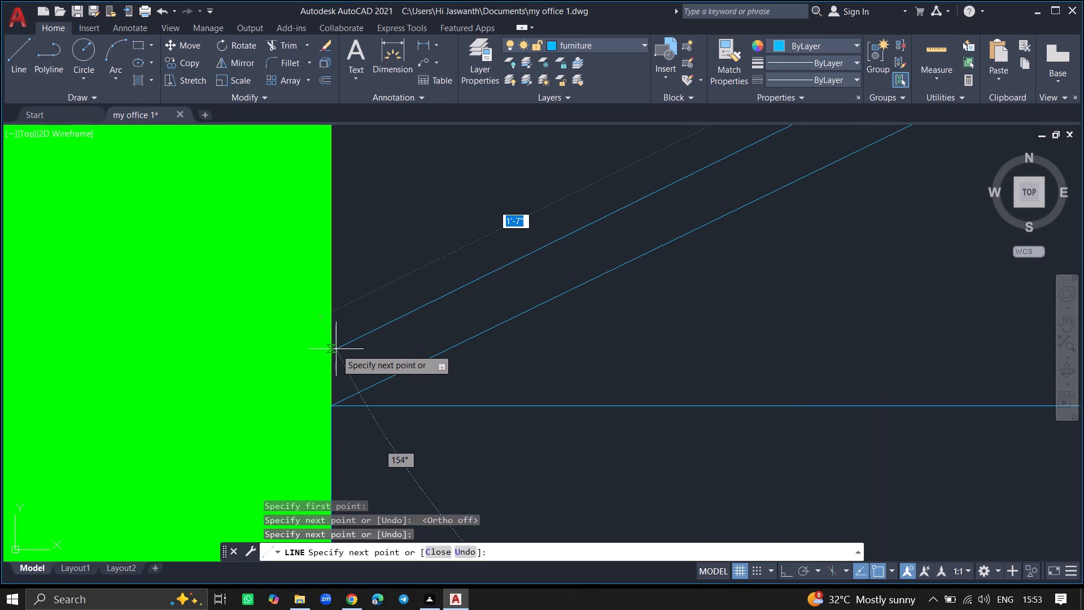
drag(333, 354, 333, 359)
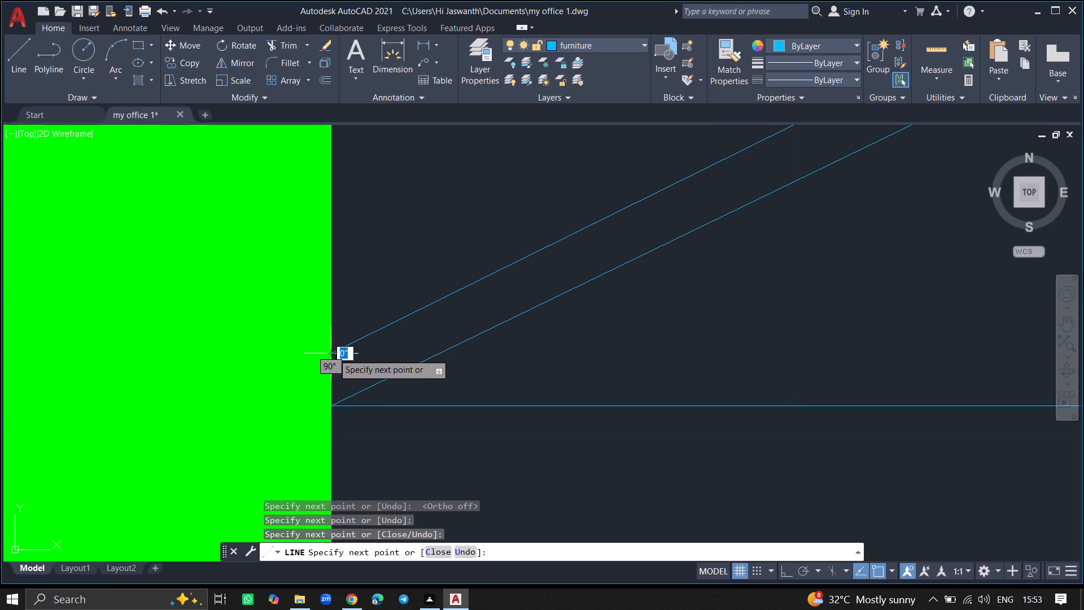
drag(333, 359, 333, 410)
click(333, 410)
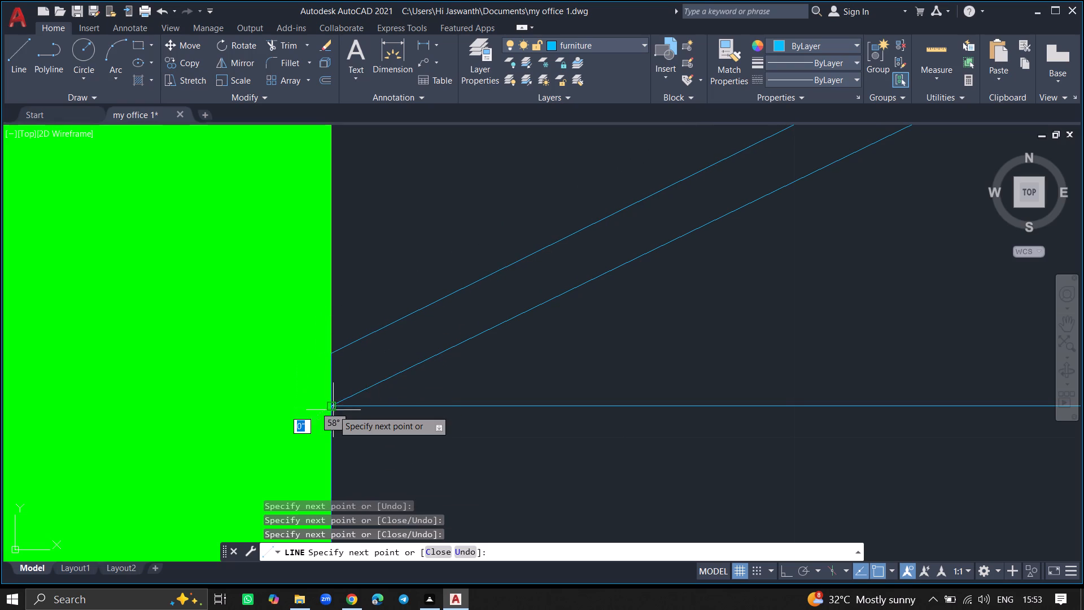
key(Return)
Draw a rectangle about 9'-3" long by 1'-5" deep along the room's south wall, starting just east of the small corner rectangle.
ctrl+scroll(333, 410, down, 6)
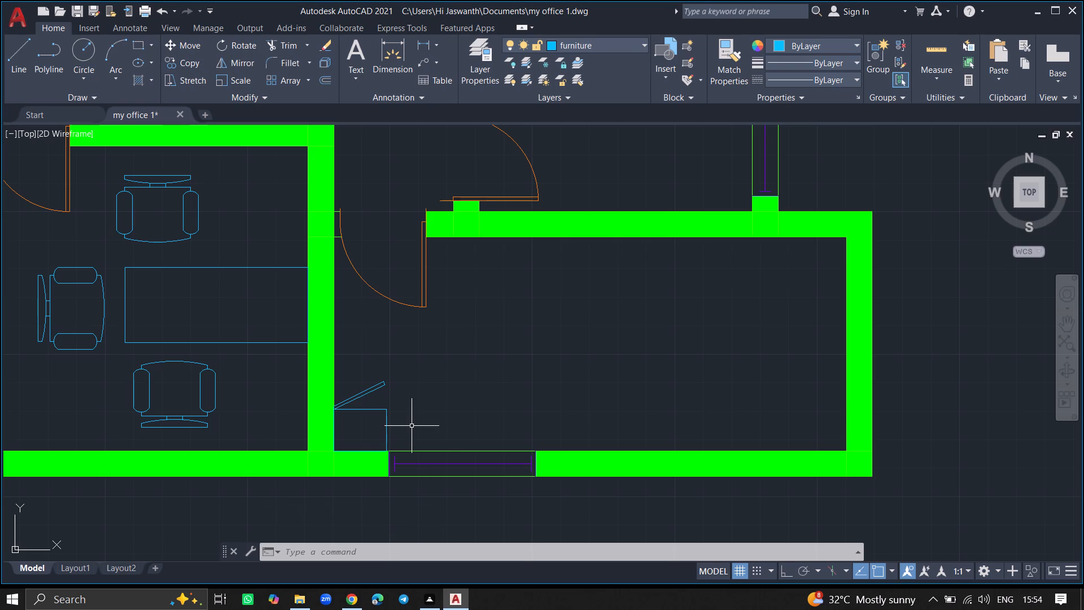
text(rec)
key(Return)
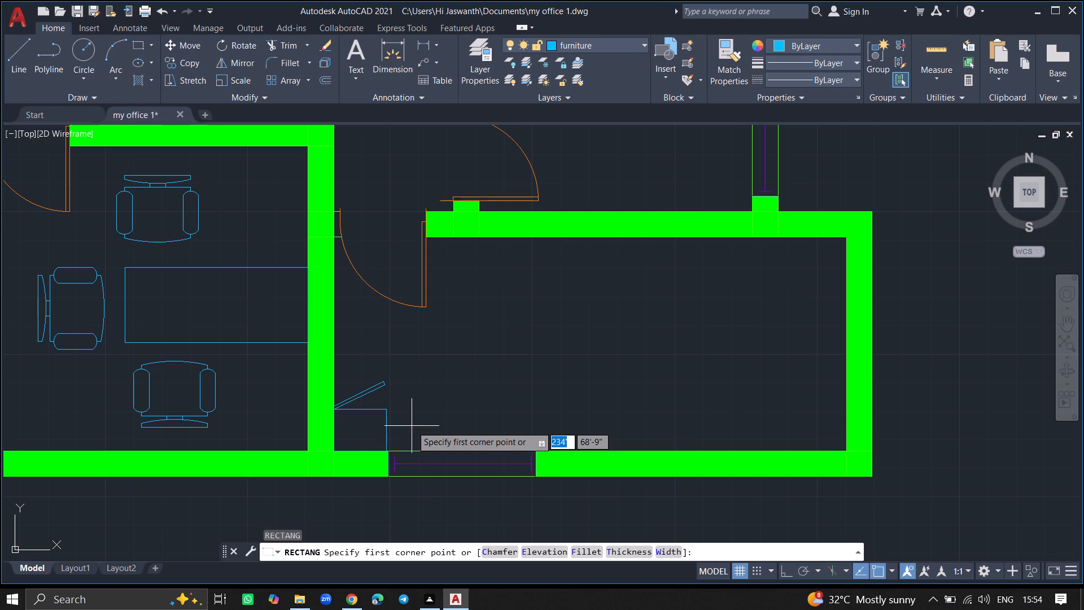
ctrl+scroll(412, 426, up, 1)
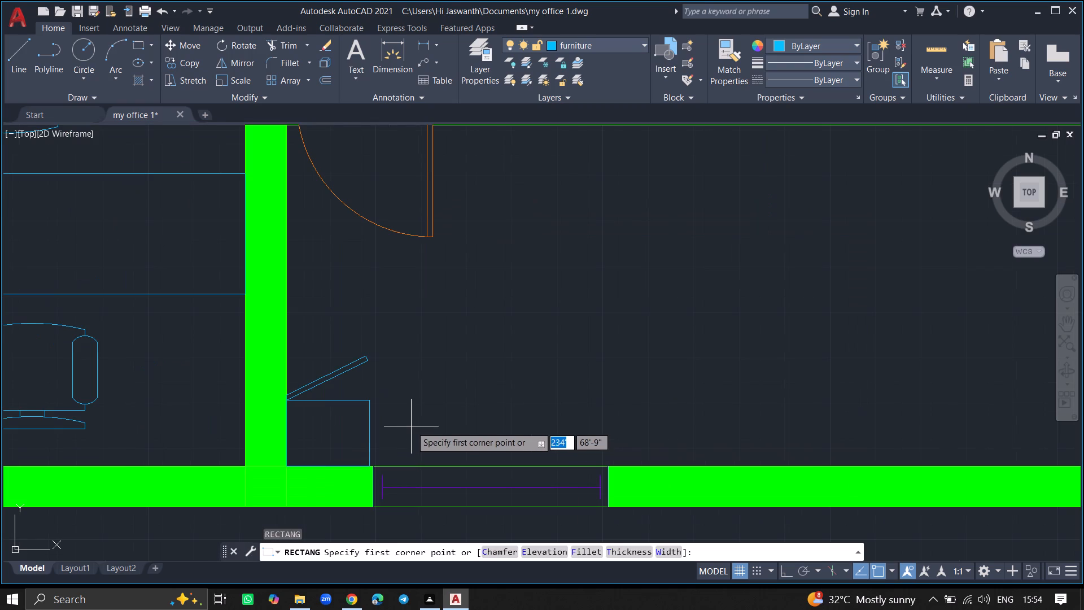
click(381, 465)
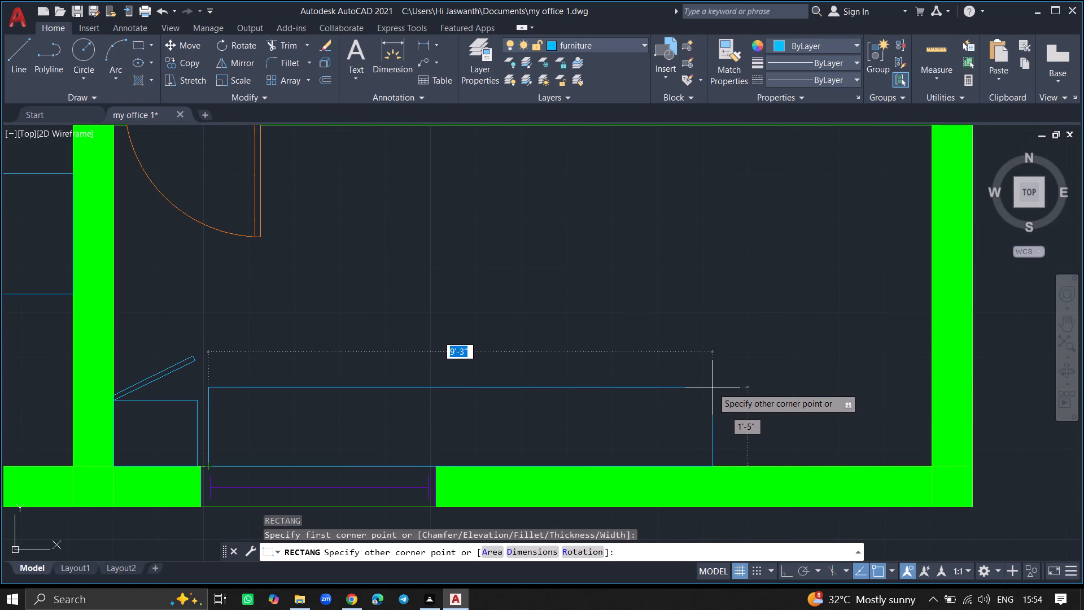
click(713, 387)
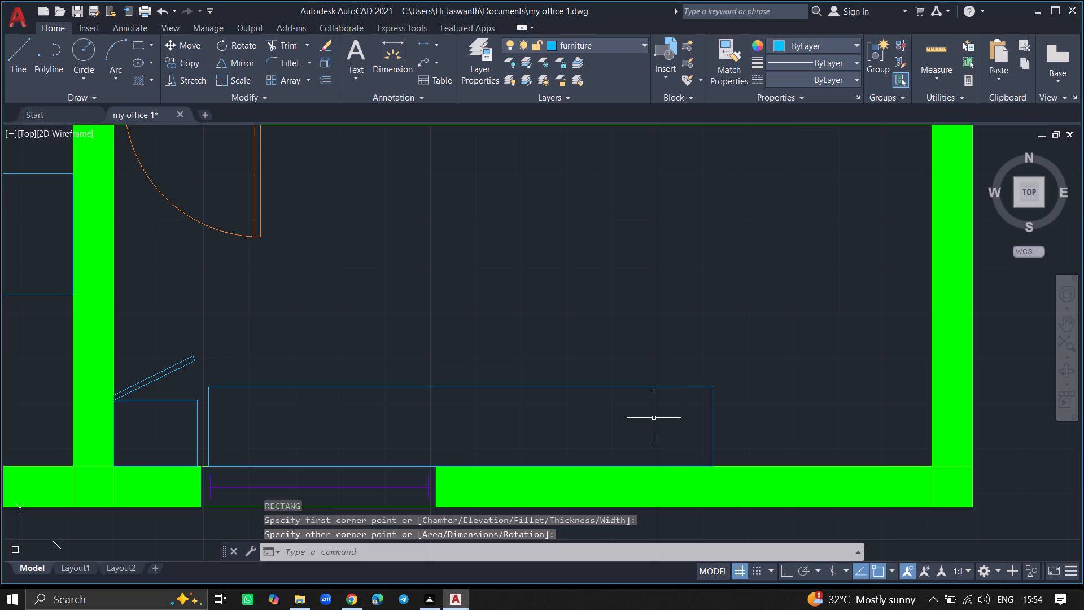
Draw a rectangle about 2' wide by 3'-9" high up from the south wall, overlapping the east end of the long rectangle.
text(rec)
key(Return)
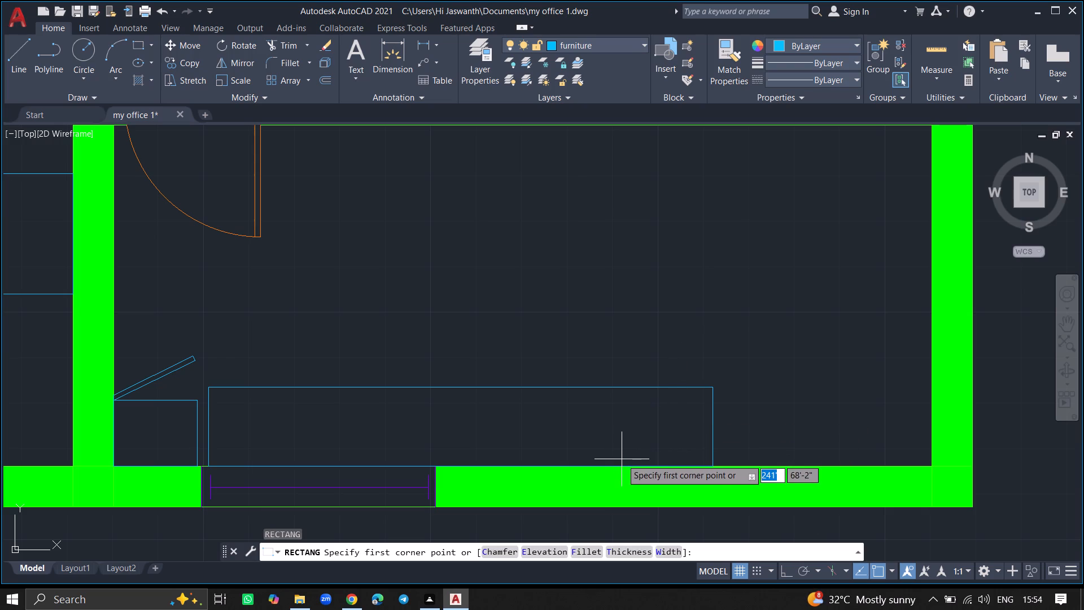
drag(619, 462, 710, 342)
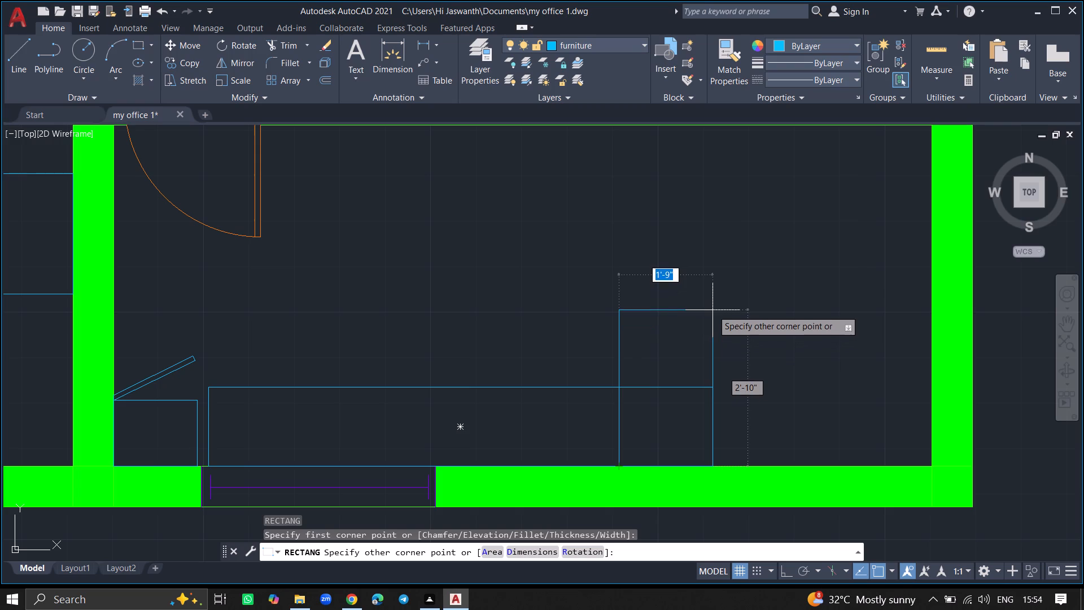
click(729, 260)
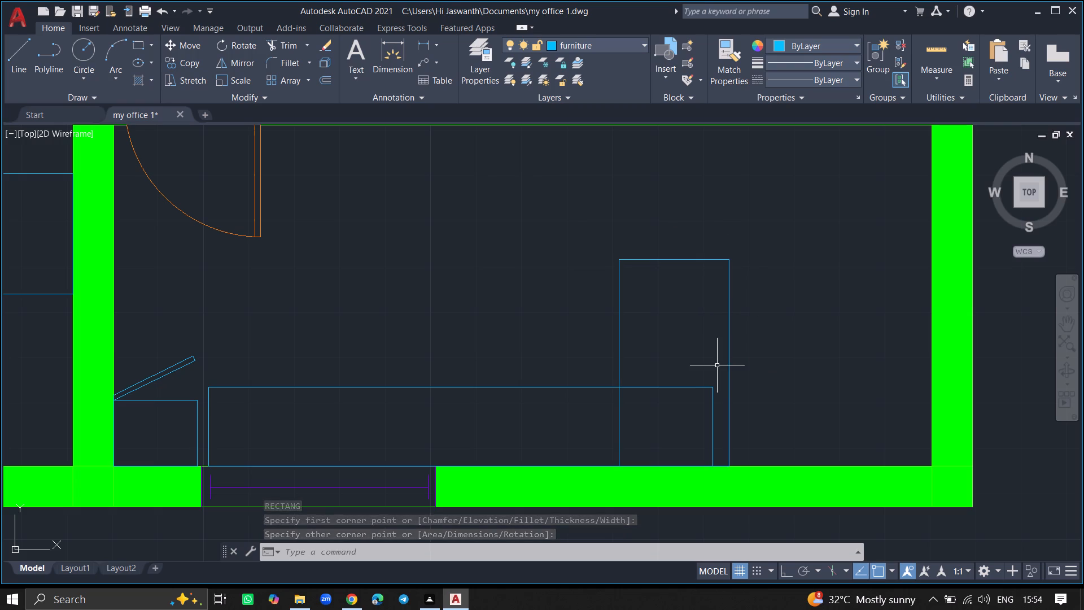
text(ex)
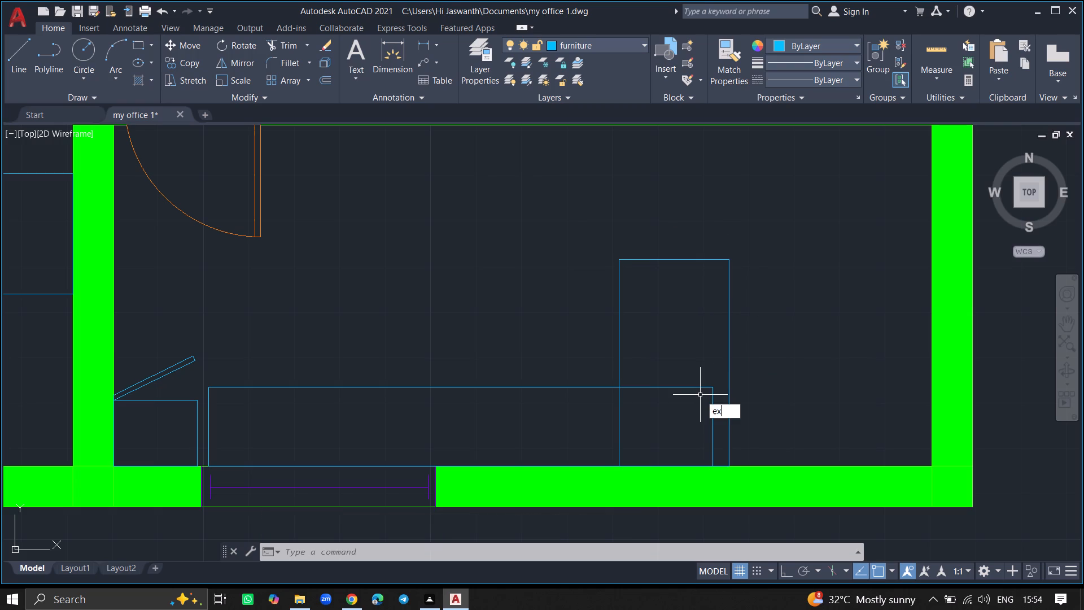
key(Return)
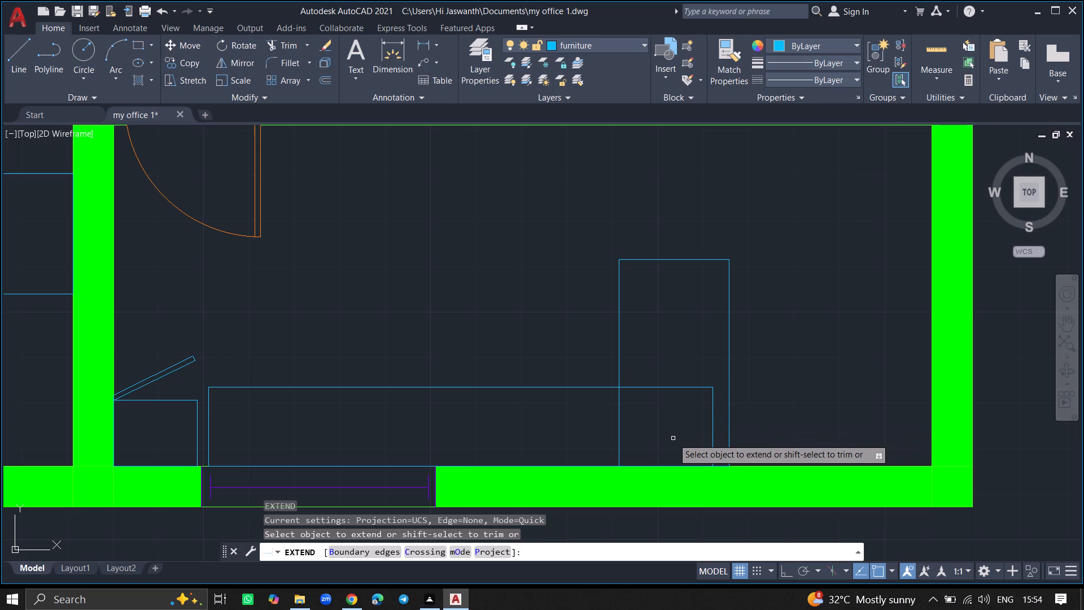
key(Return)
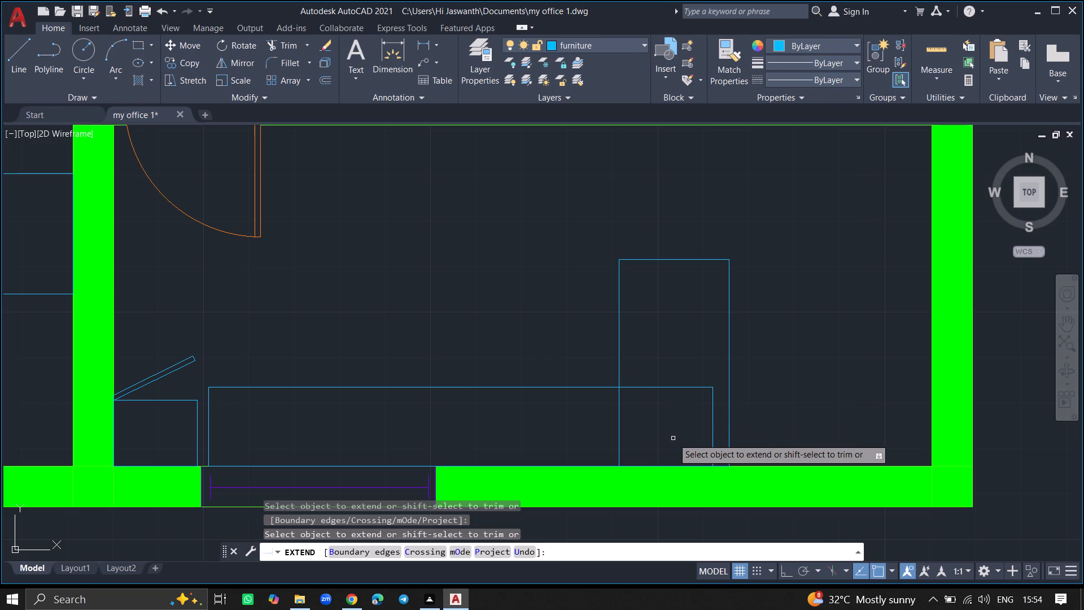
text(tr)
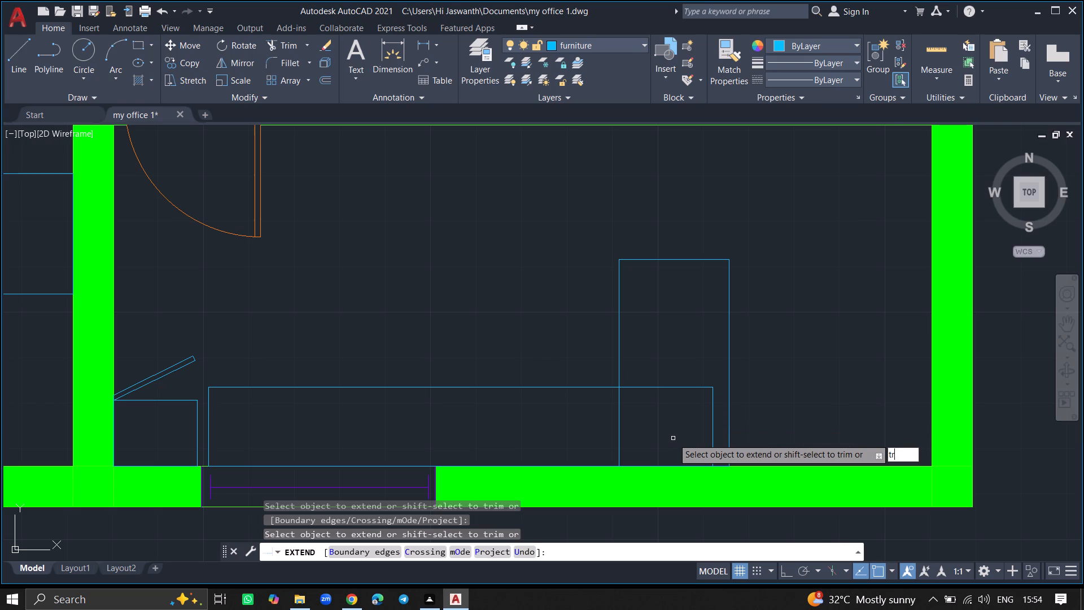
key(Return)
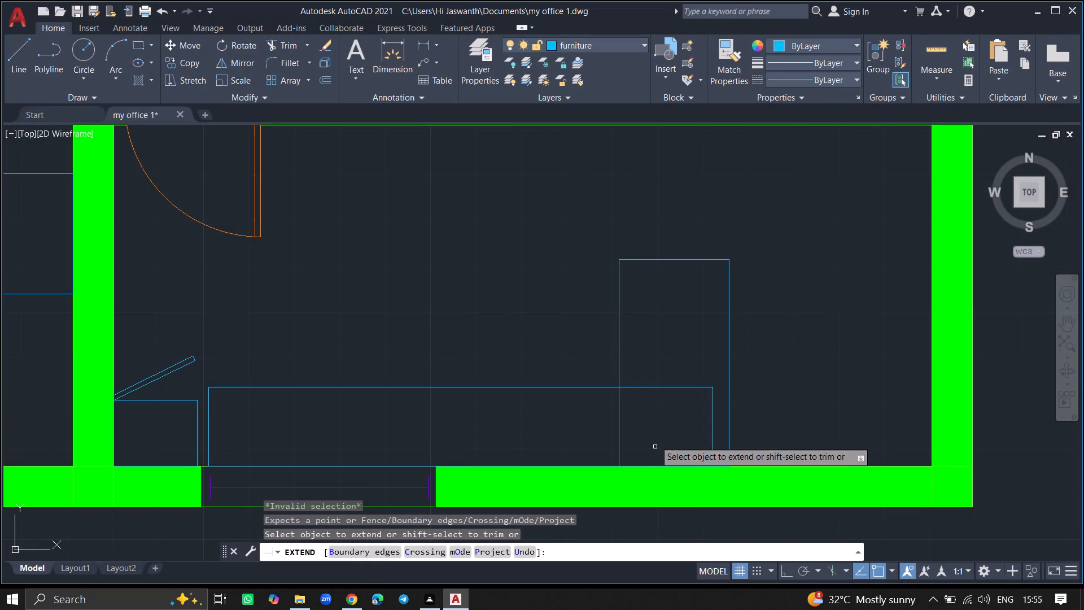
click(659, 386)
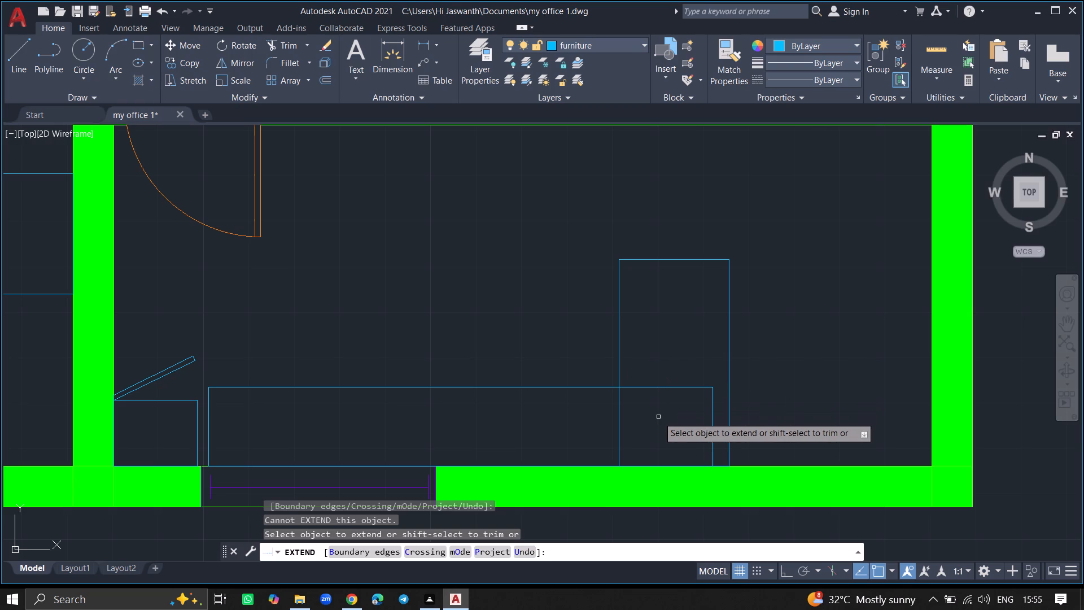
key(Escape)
Save the drawing.
key(ctrl+s)
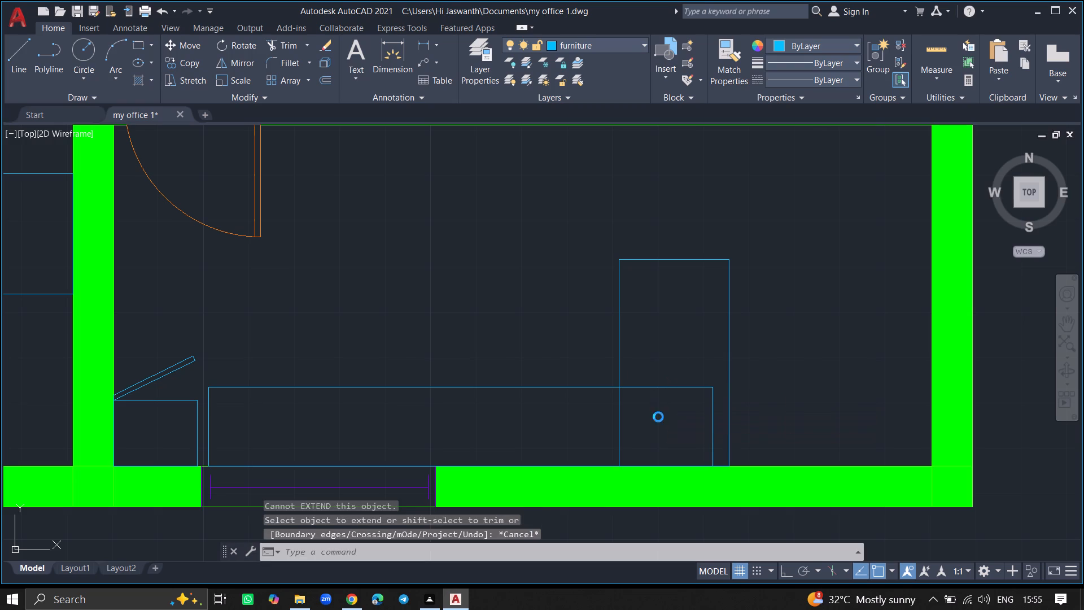
key(ctrl+s)
key(ctrl+s)
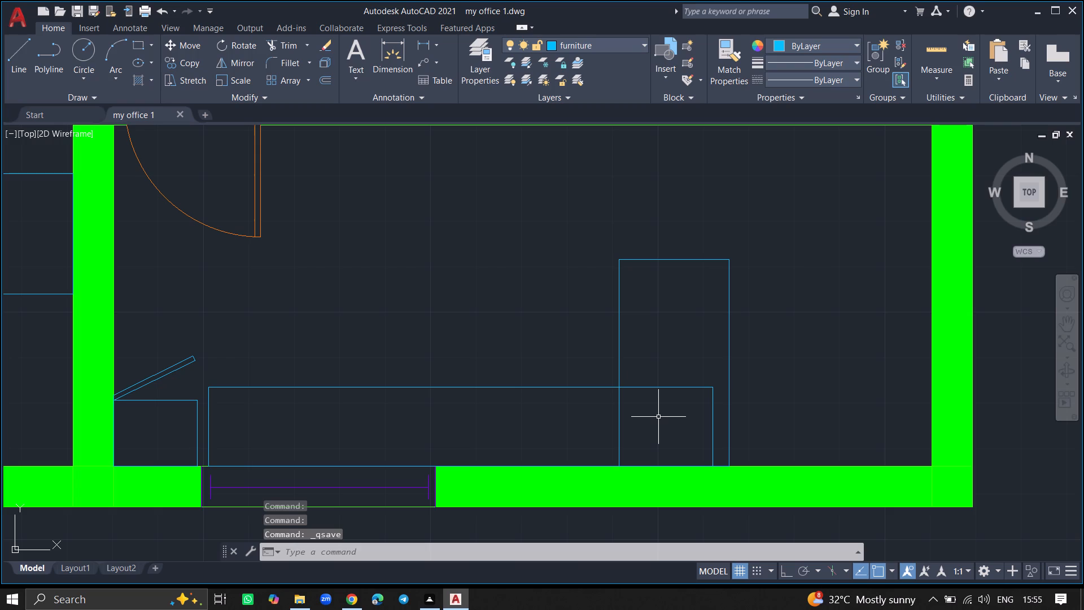
Explode the long rectangle along the south wall into separate lines.
key(e)
text(xpl)
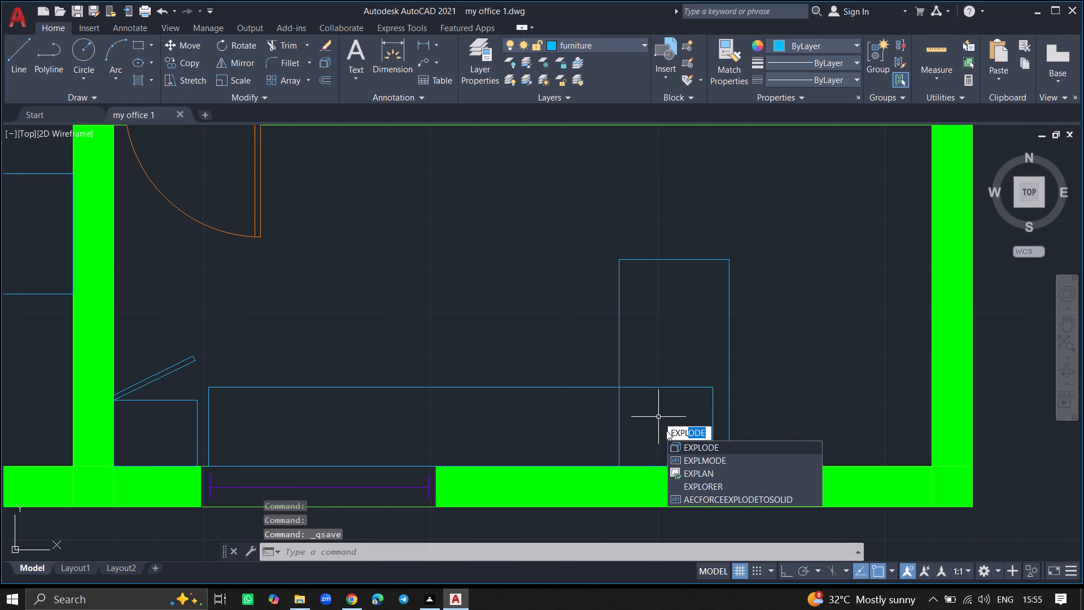
click(672, 443)
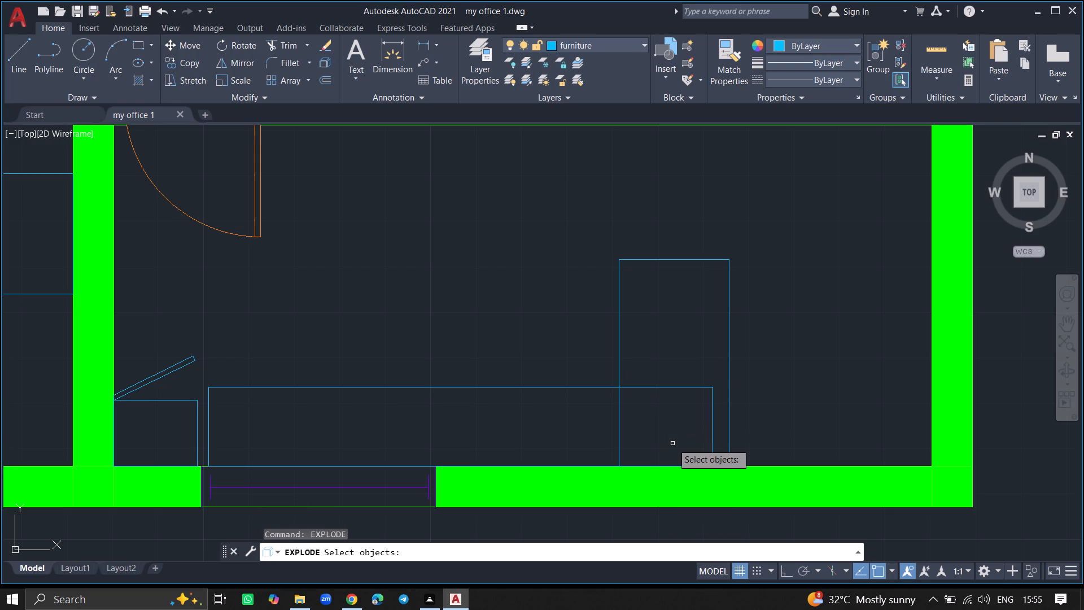
click(671, 387)
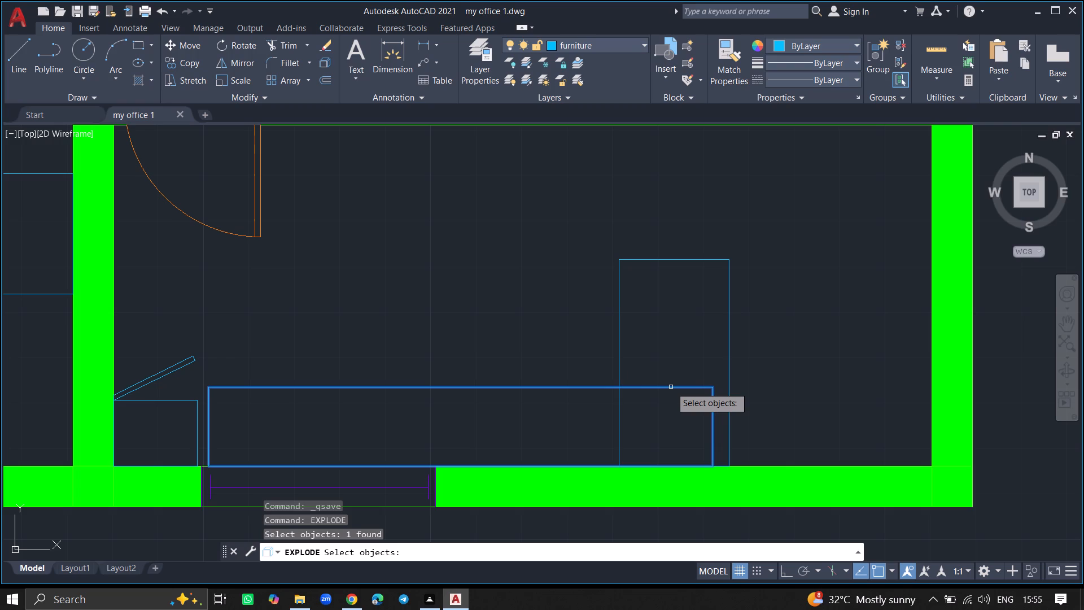
key(Return)
Trim the part of the long rectangle's north edge that lies inside the taller rectangle.
text(trim)
key(Return)
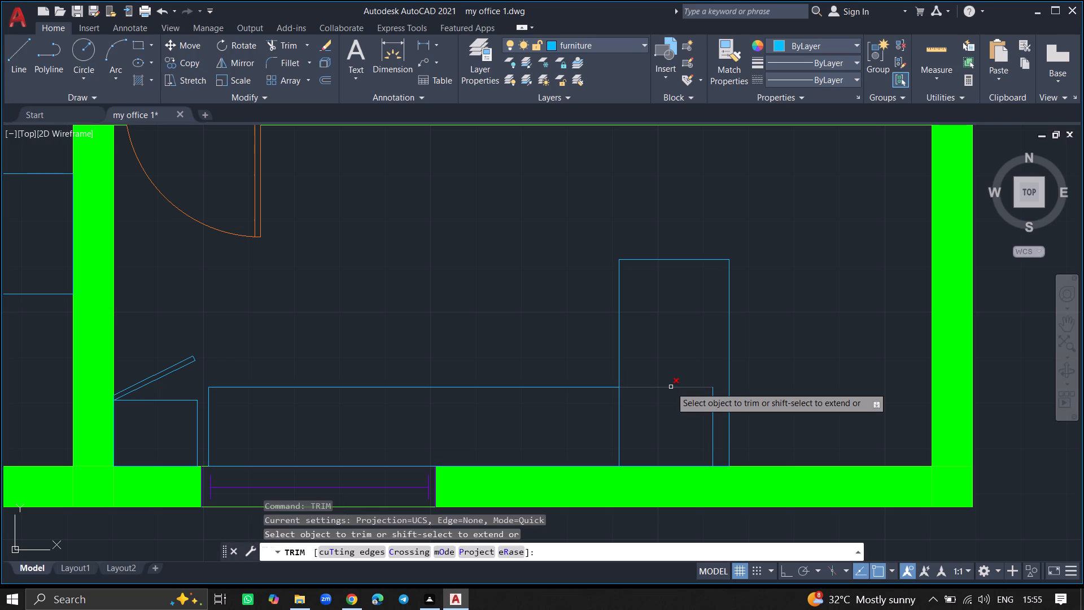
click(671, 387)
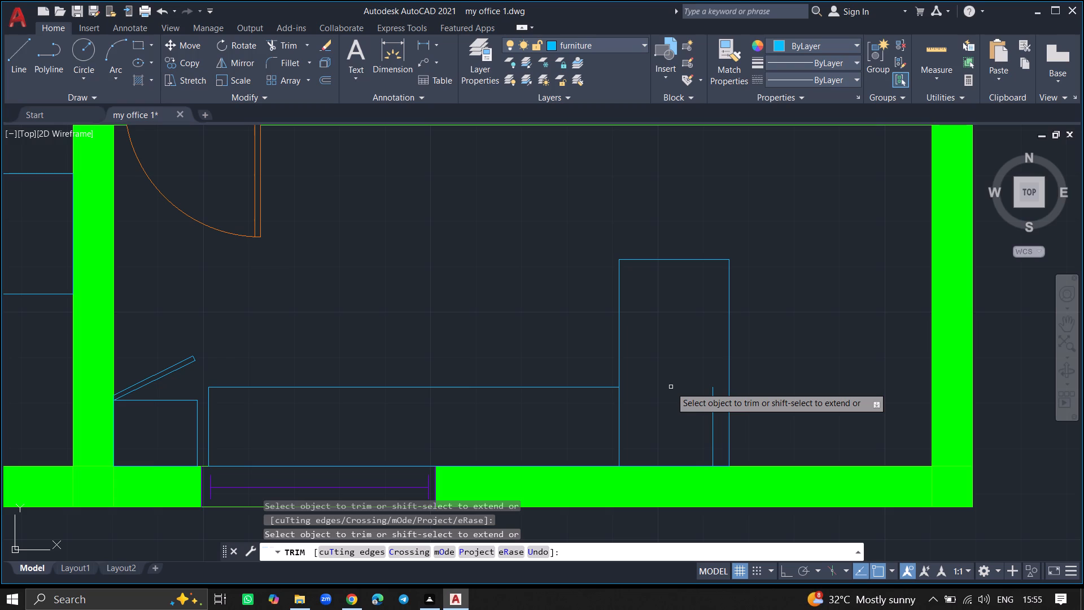
key(Return)
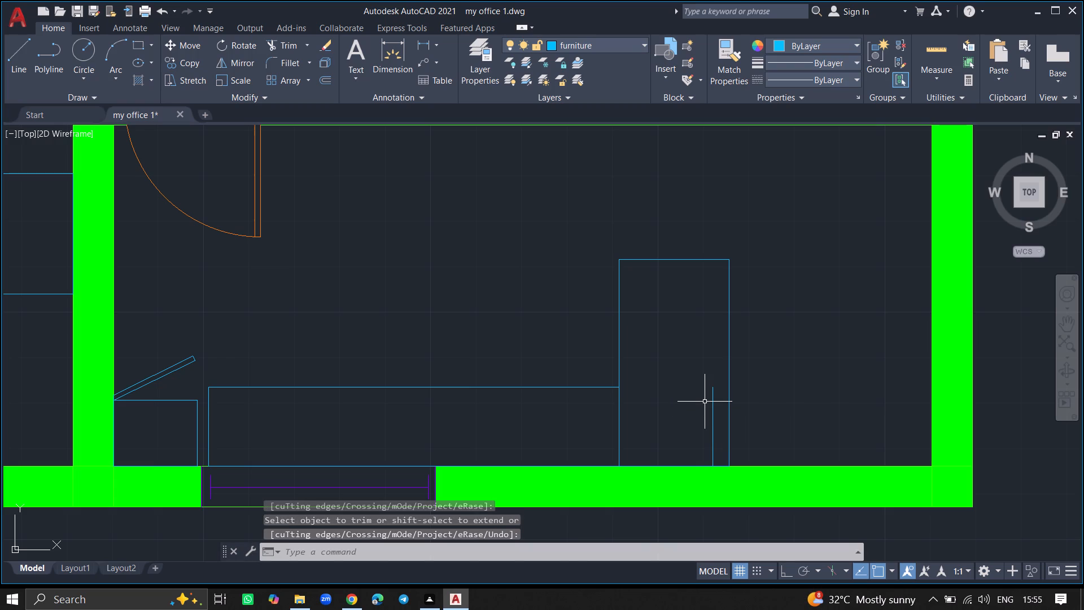
Extend the short vertical line inside the taller rectangle north past its top edge to the room's north wall.
text(ex)
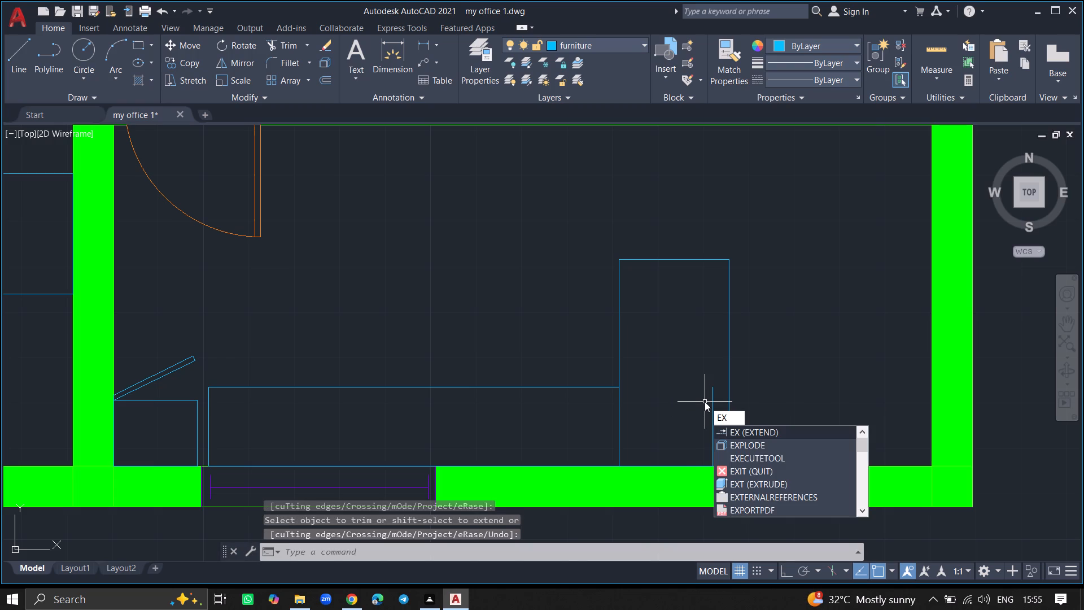
key(Return)
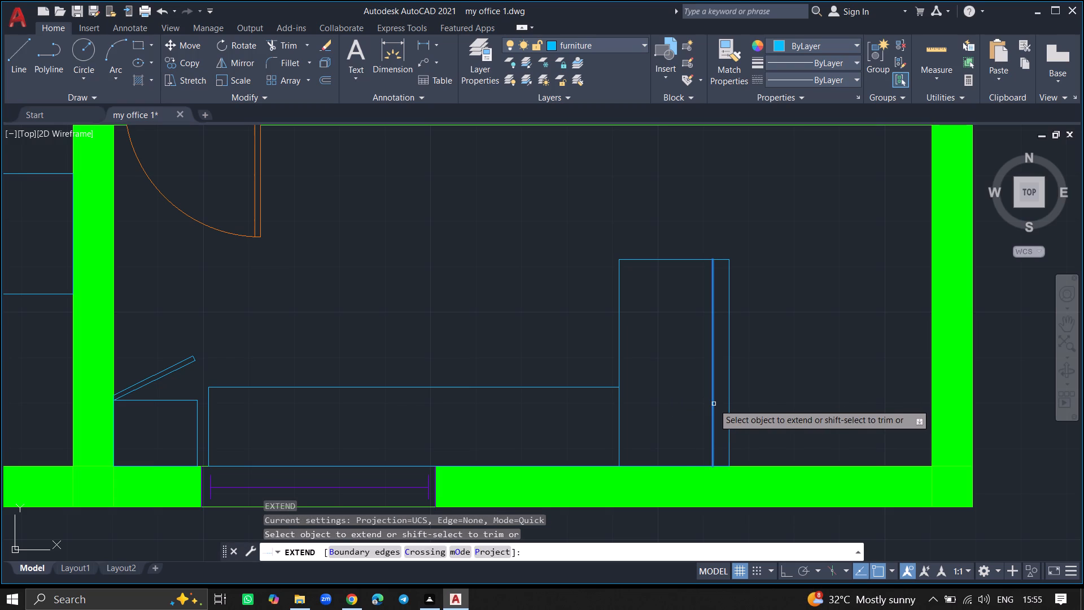
click(714, 404)
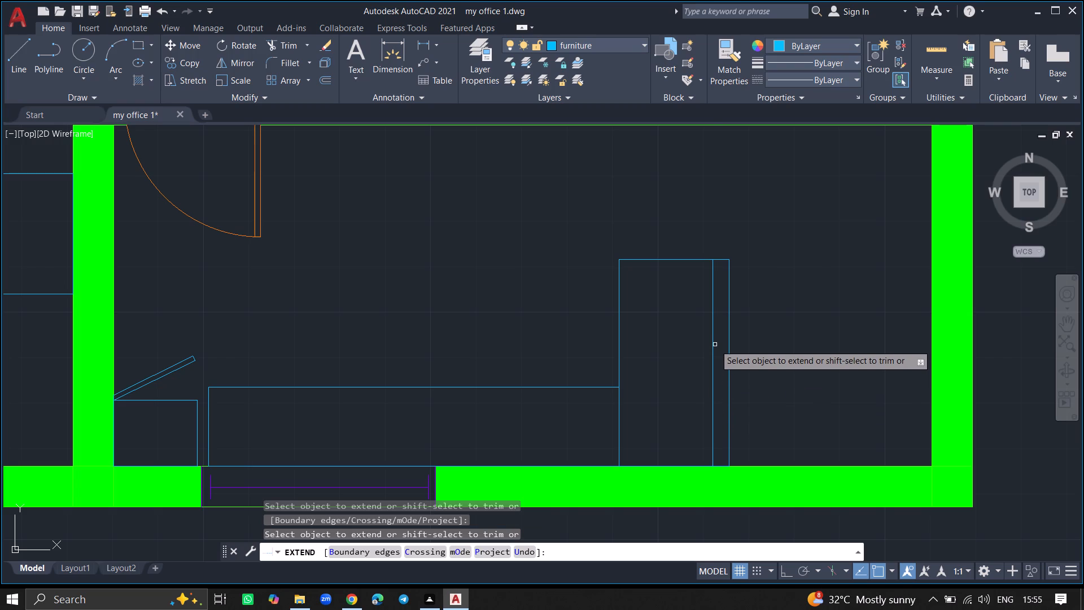
click(712, 280)
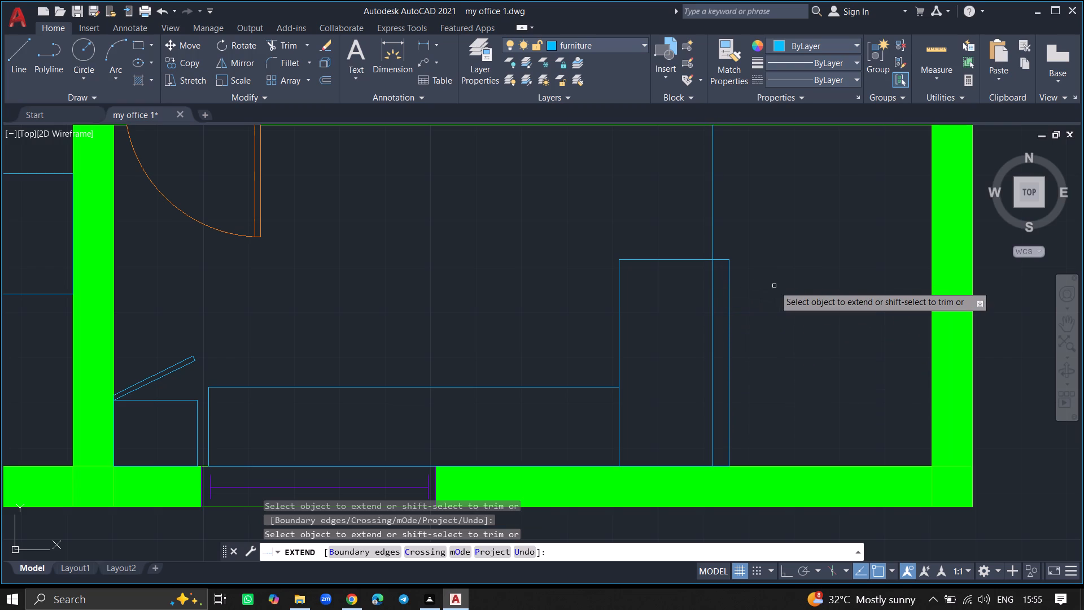
key(Return)
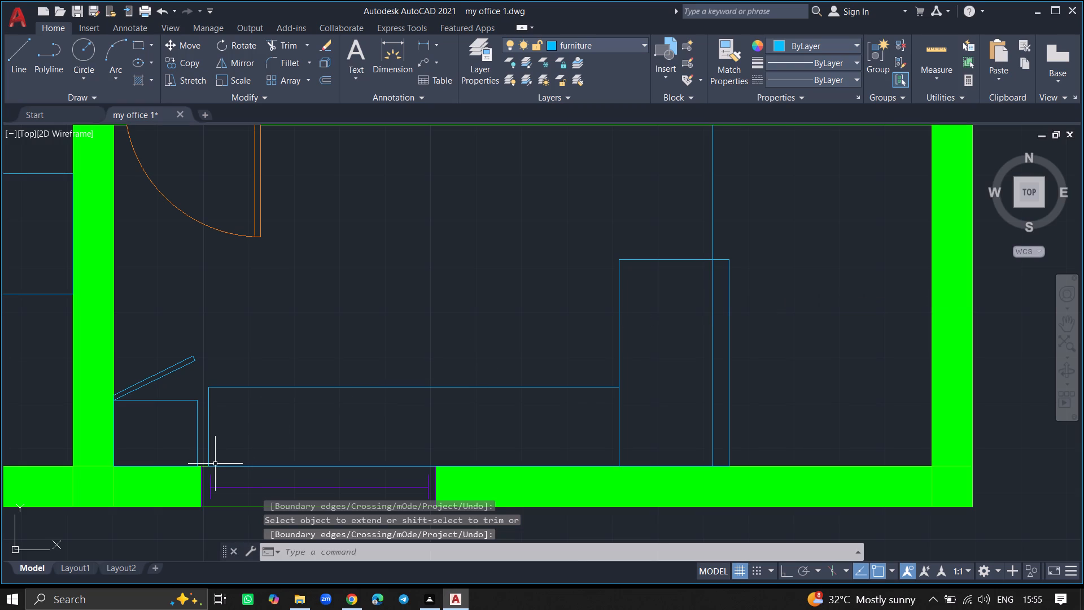
Draw a rectangle about 1'-1" wide by 1'-4" high just inside the west end of the long counter outline.
ctrl+scroll(215, 464, up, 2)
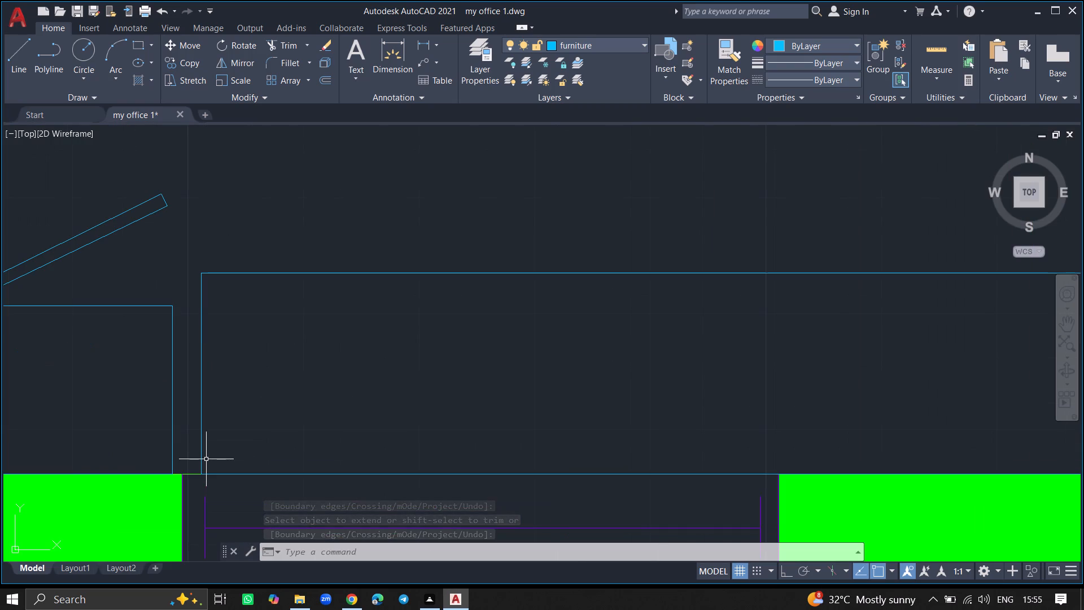
ctrl+scroll(206, 459, up, 3)
ctrl+scroll(206, 459, down, 3)
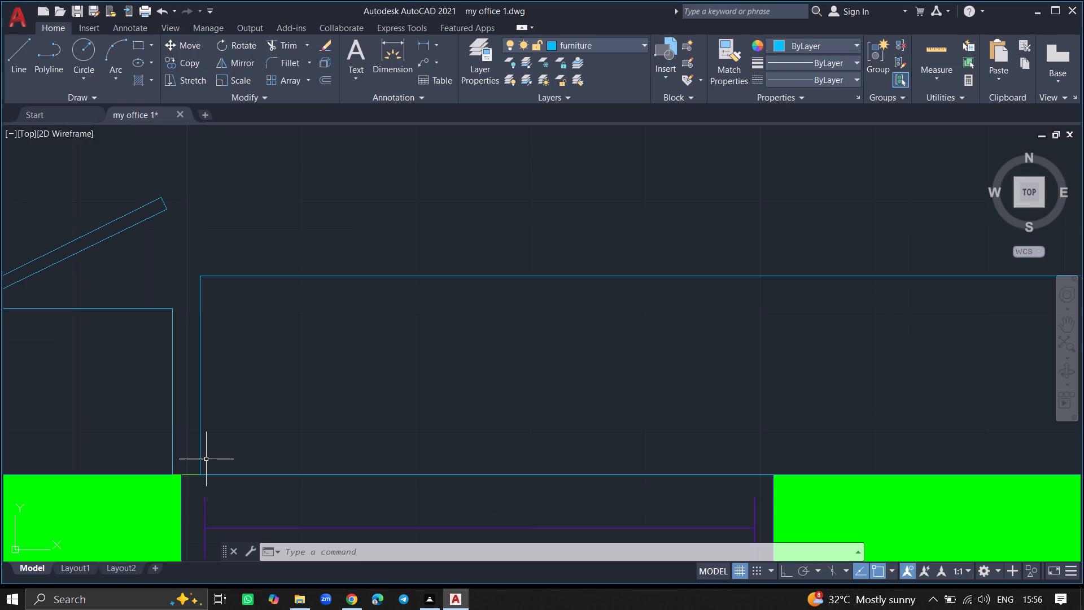
text(rec)
key(Return)
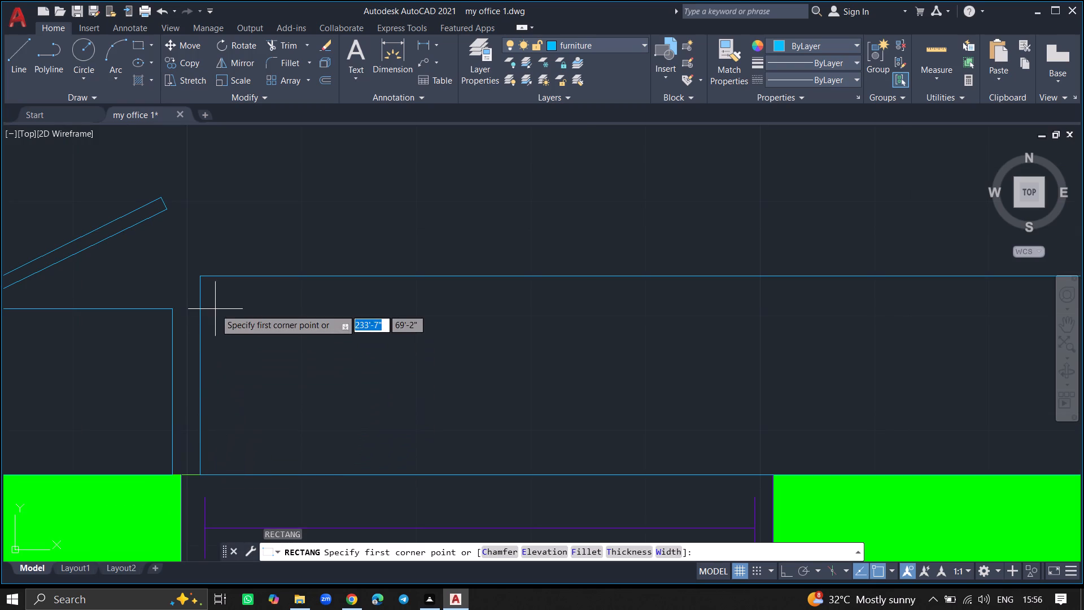
ctrl+scroll(215, 300, up, 1)
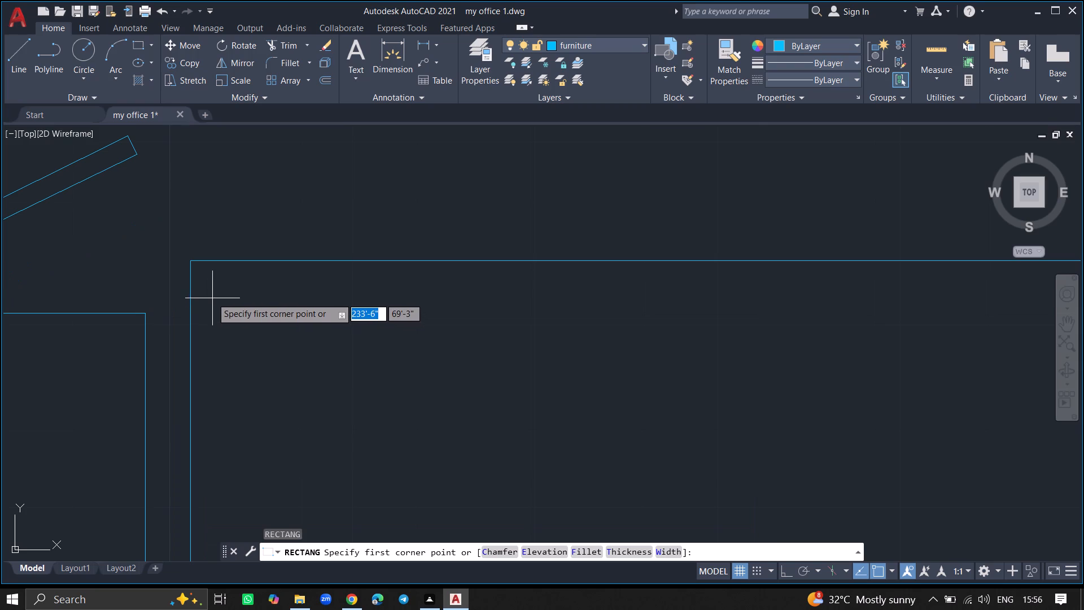
click(200, 283)
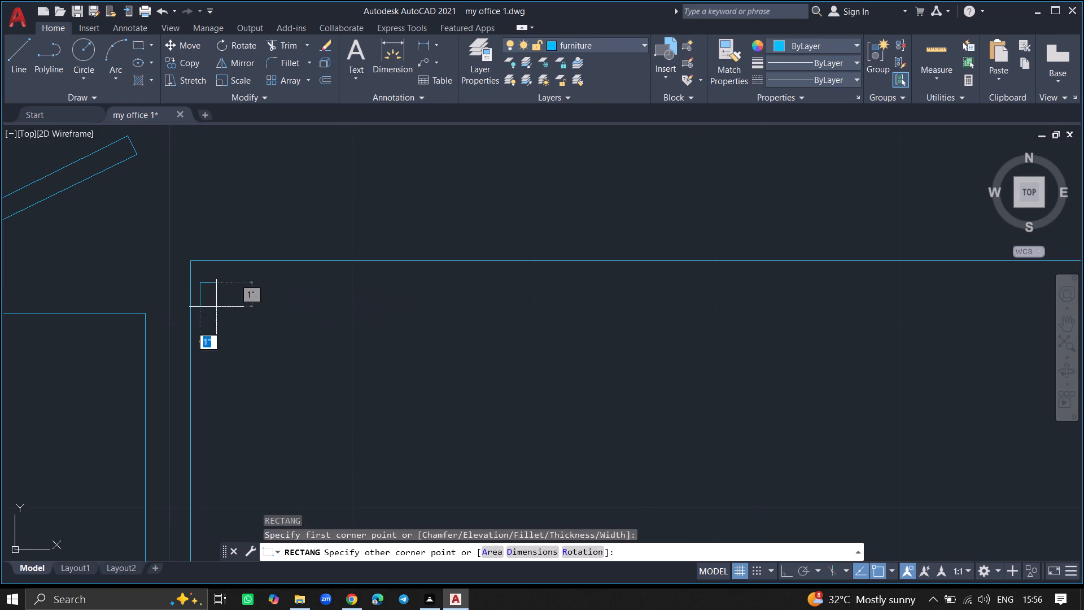
ctrl+scroll(333, 436, down, 2)
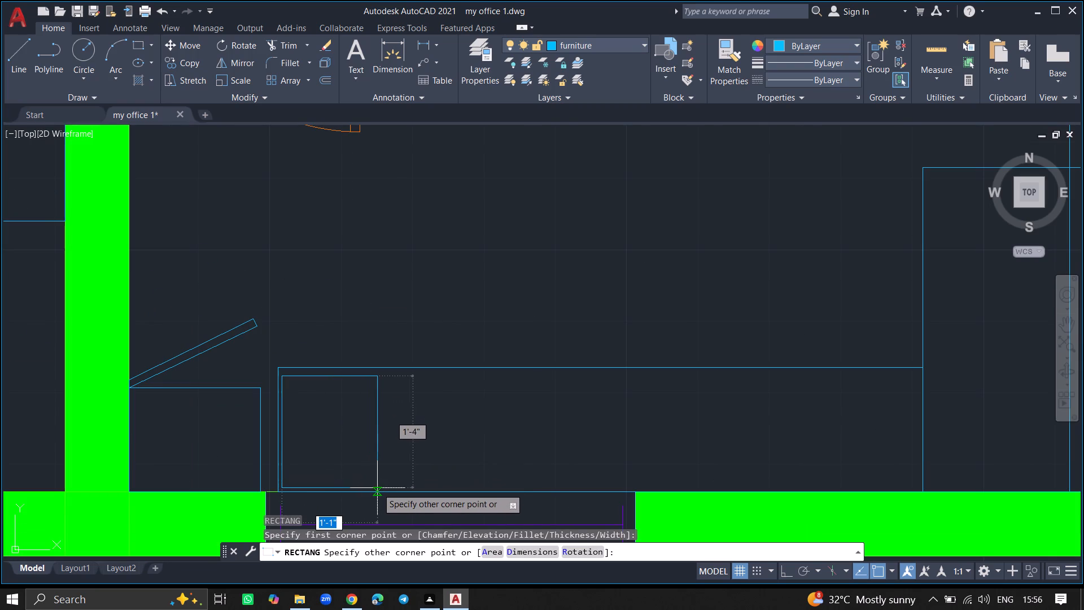
click(381, 482)
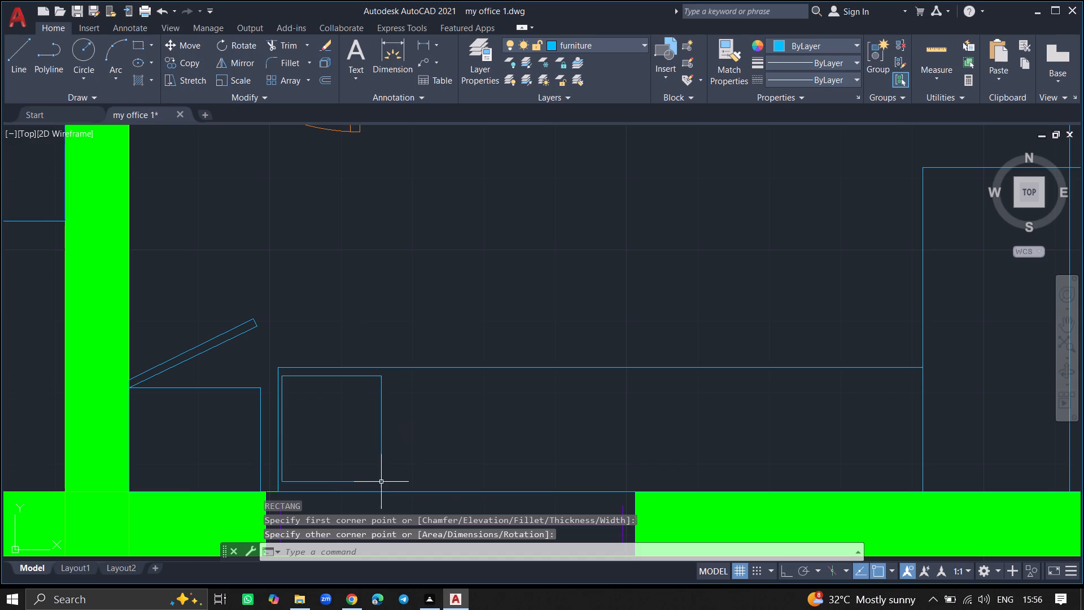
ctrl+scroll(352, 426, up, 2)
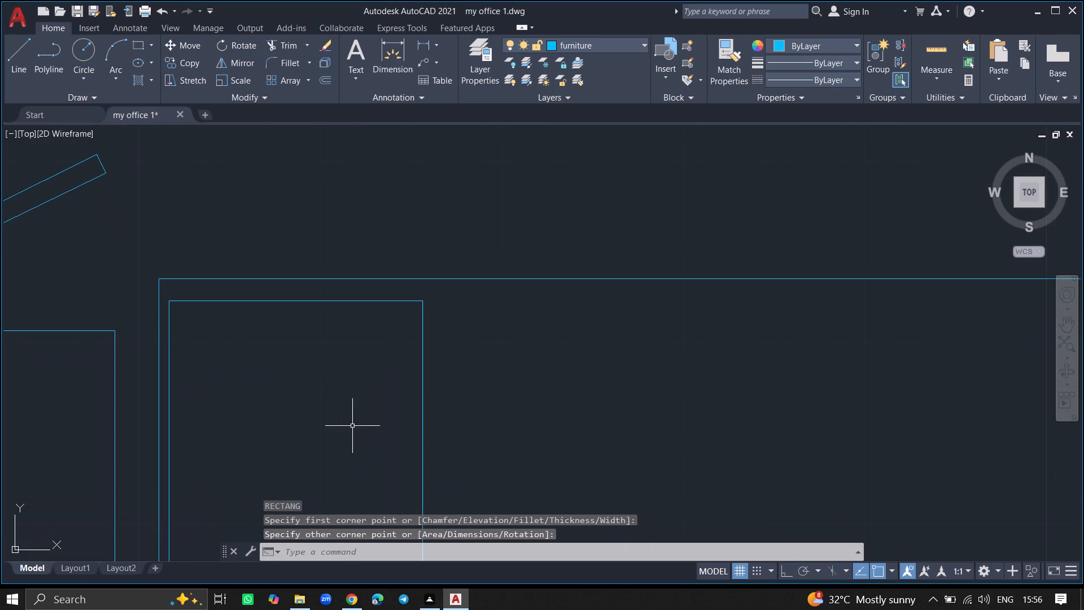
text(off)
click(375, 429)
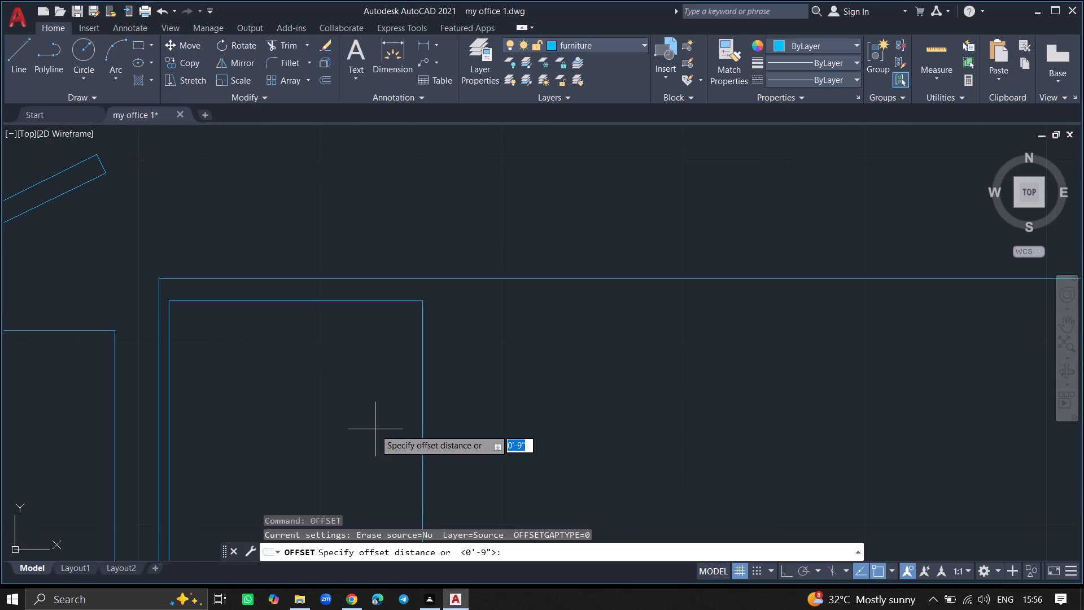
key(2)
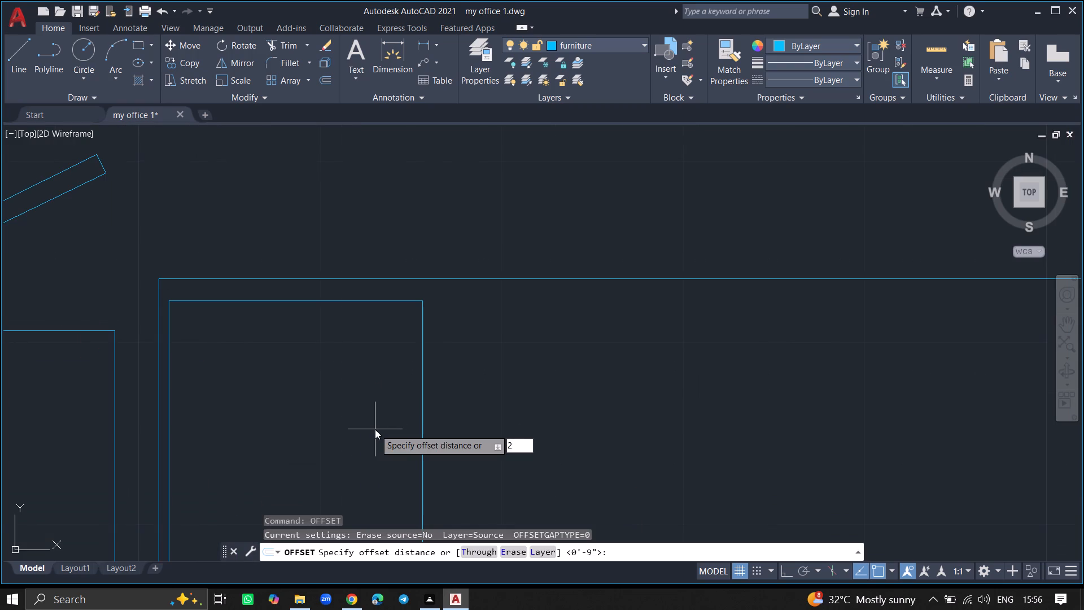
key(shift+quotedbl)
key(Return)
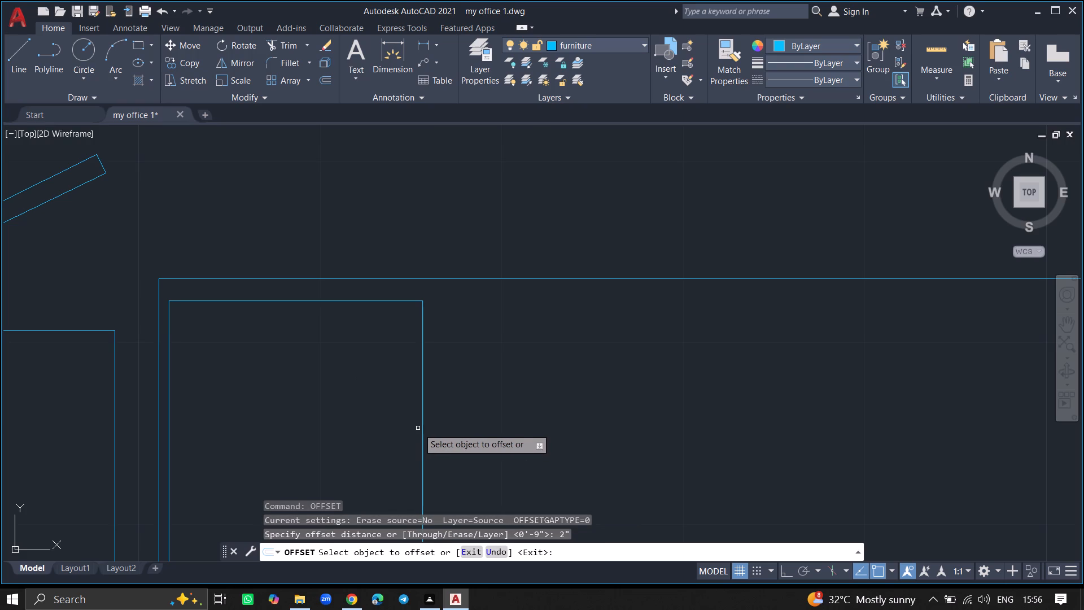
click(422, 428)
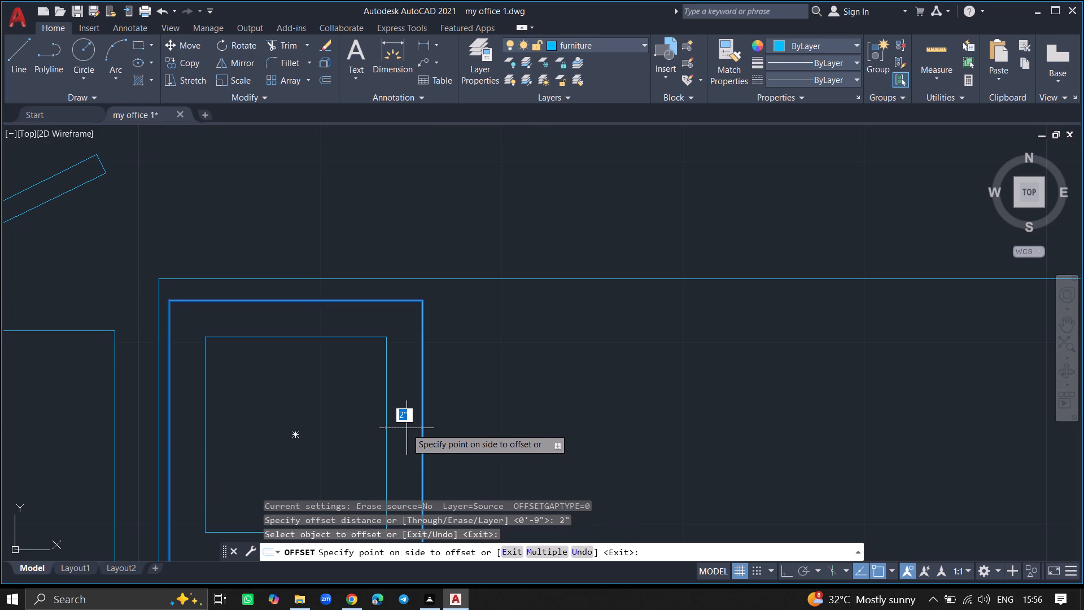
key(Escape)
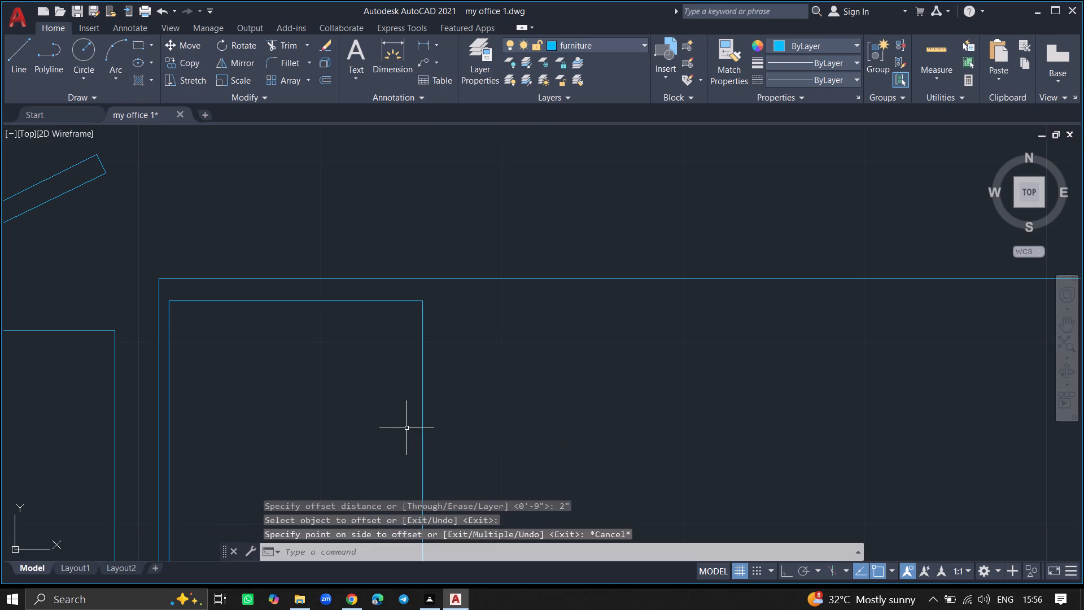
Offset the small rectangle at the counter's west end inward by 1".
text(off)
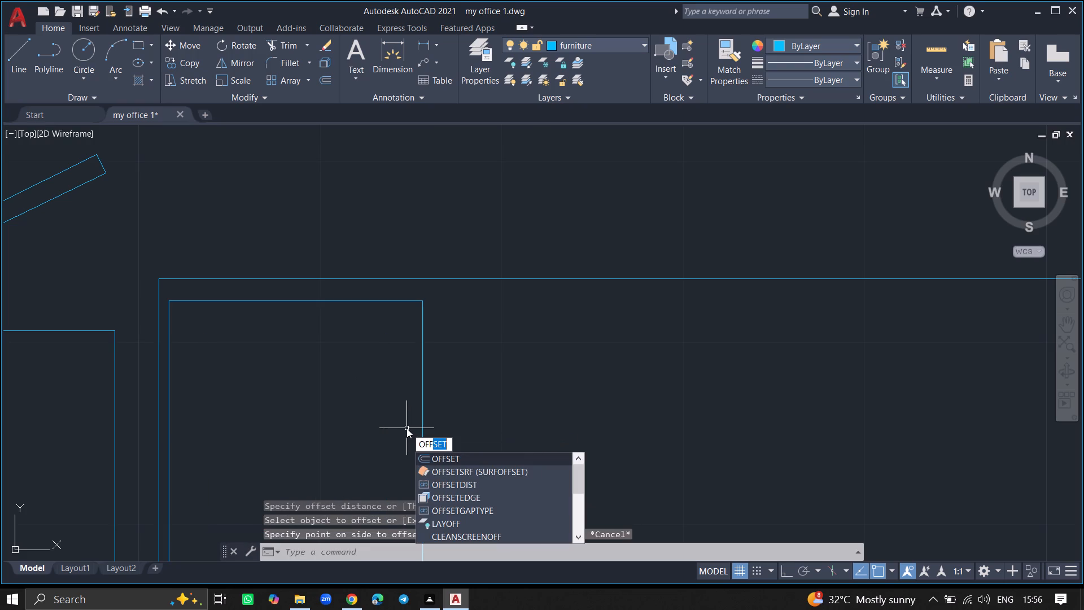
click(424, 457)
key(1)
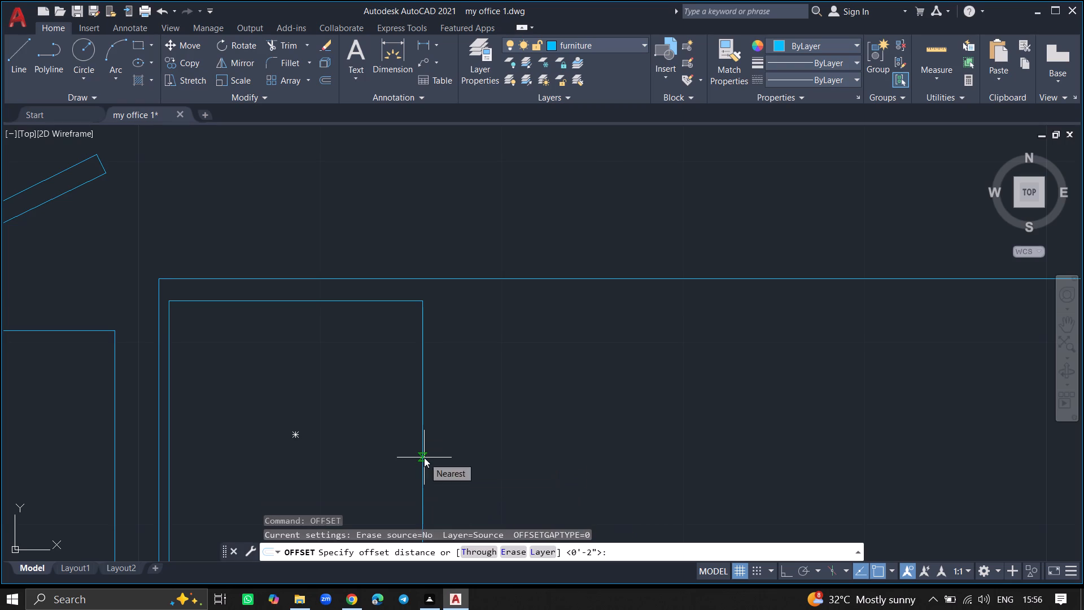
key(shift+quotedbl)
key(Return)
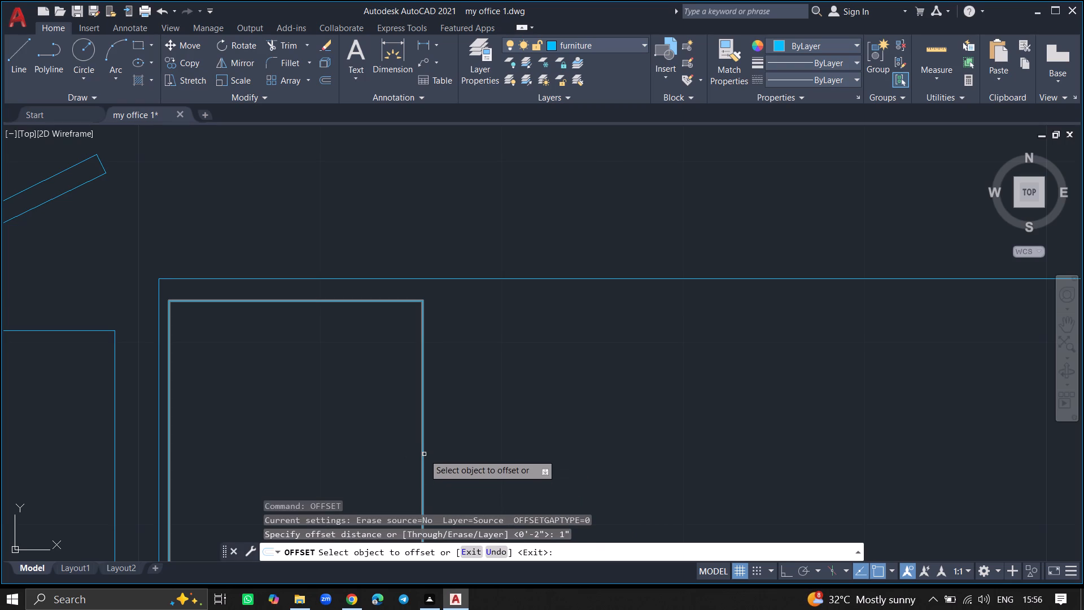
drag(423, 453, 412, 451)
click(412, 451)
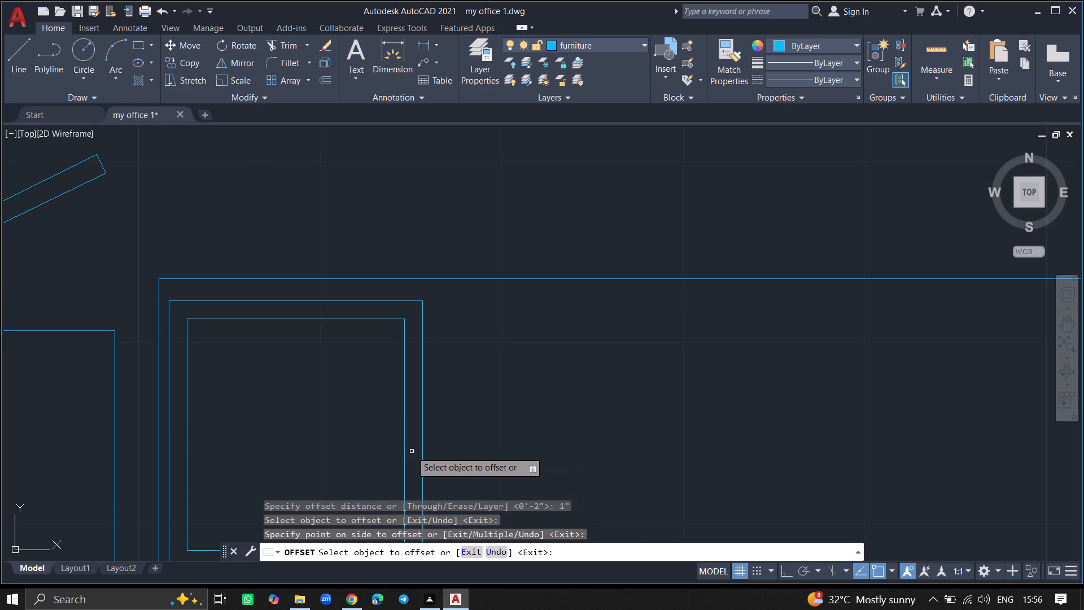
key(Return)
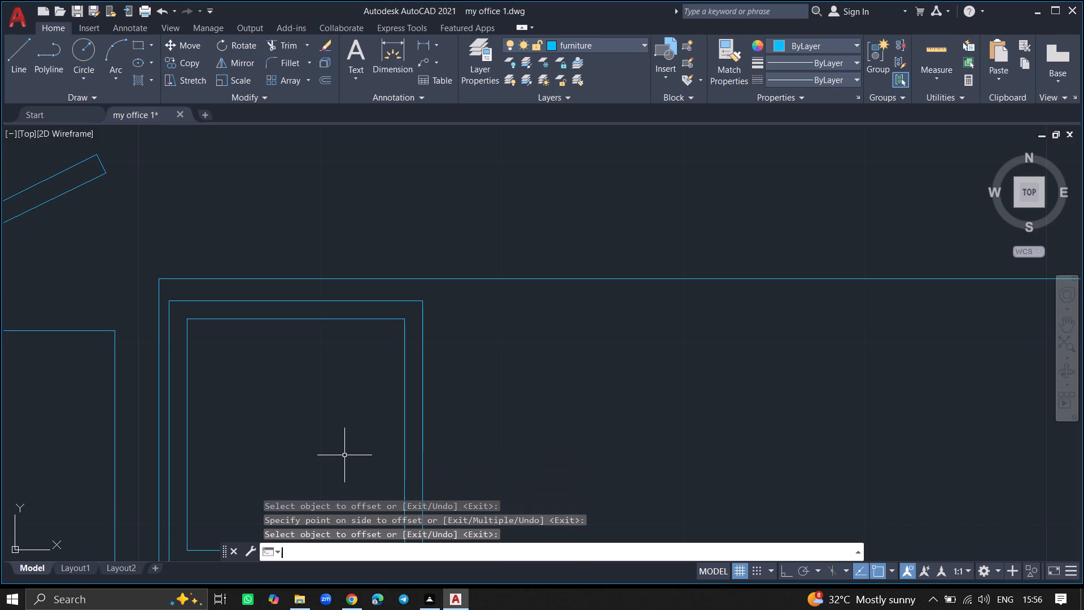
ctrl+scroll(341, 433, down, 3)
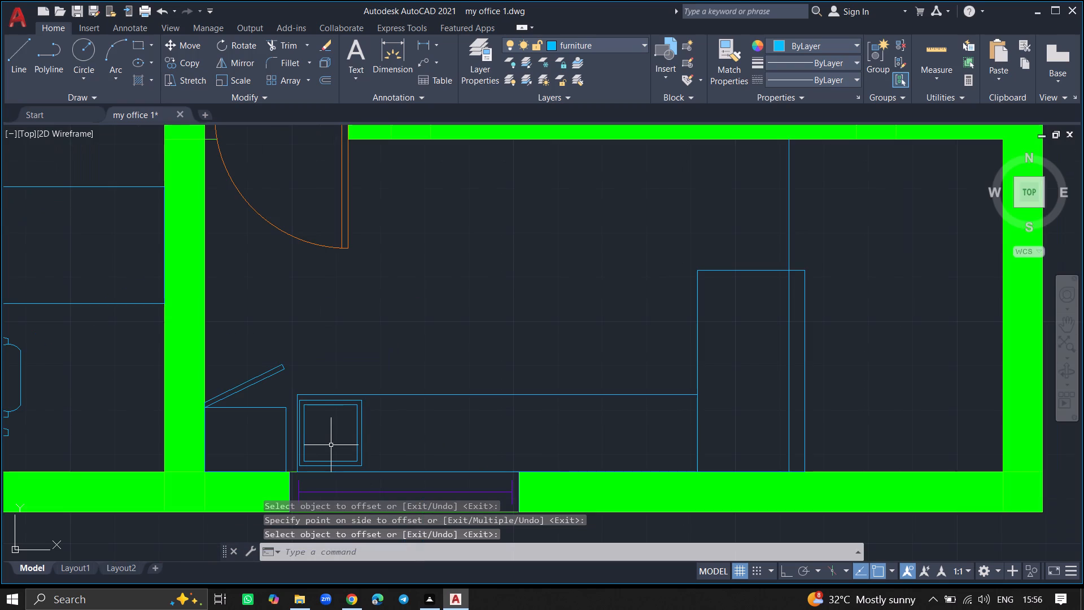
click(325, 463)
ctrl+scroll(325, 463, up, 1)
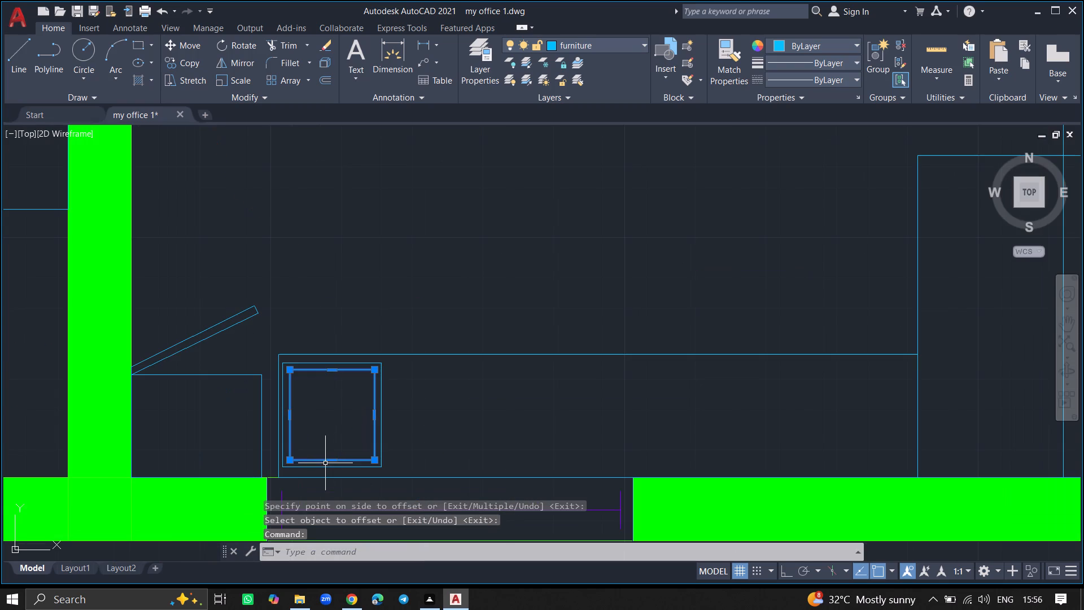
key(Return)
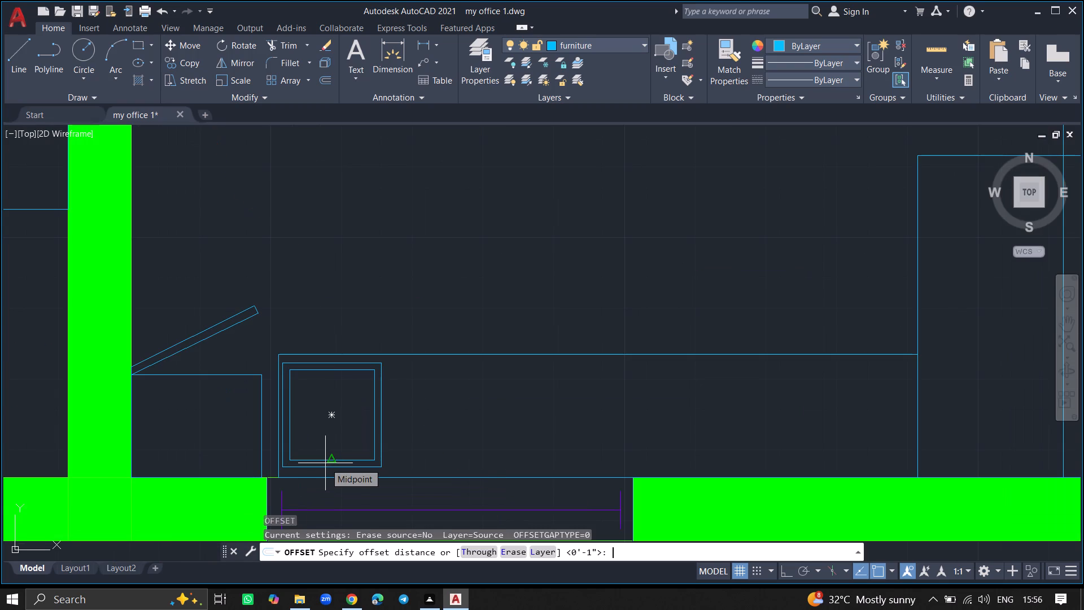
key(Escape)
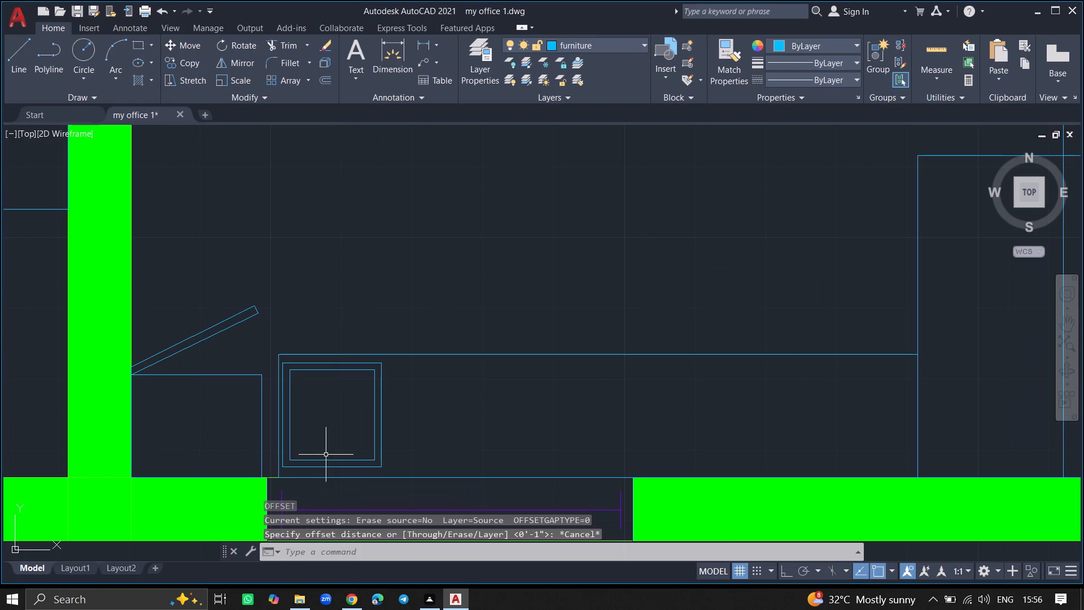
Save the drawing.
key(ctrl+s)
key(ctrl+s)
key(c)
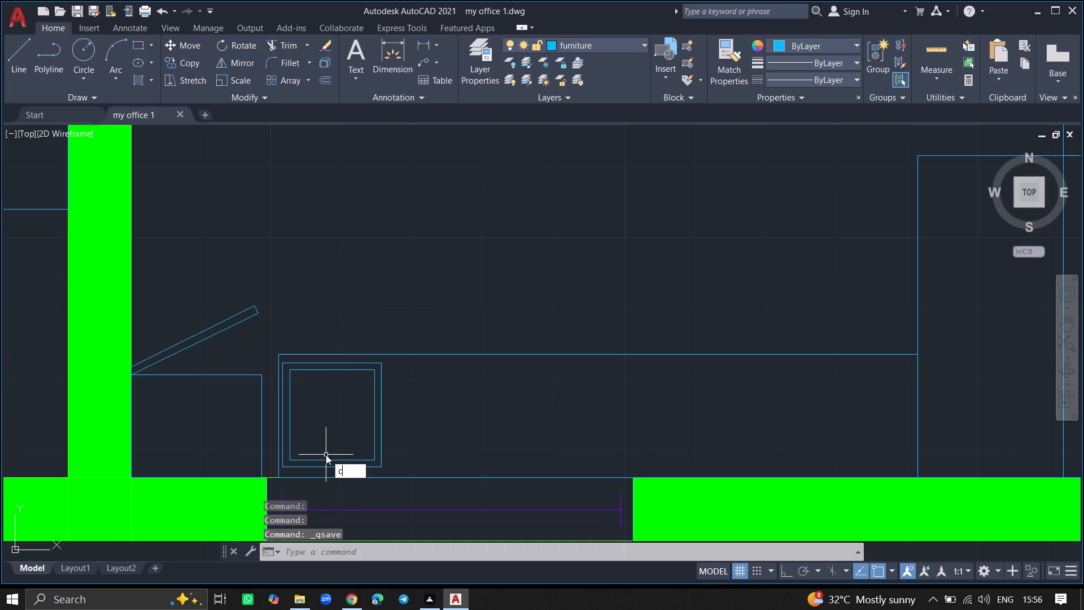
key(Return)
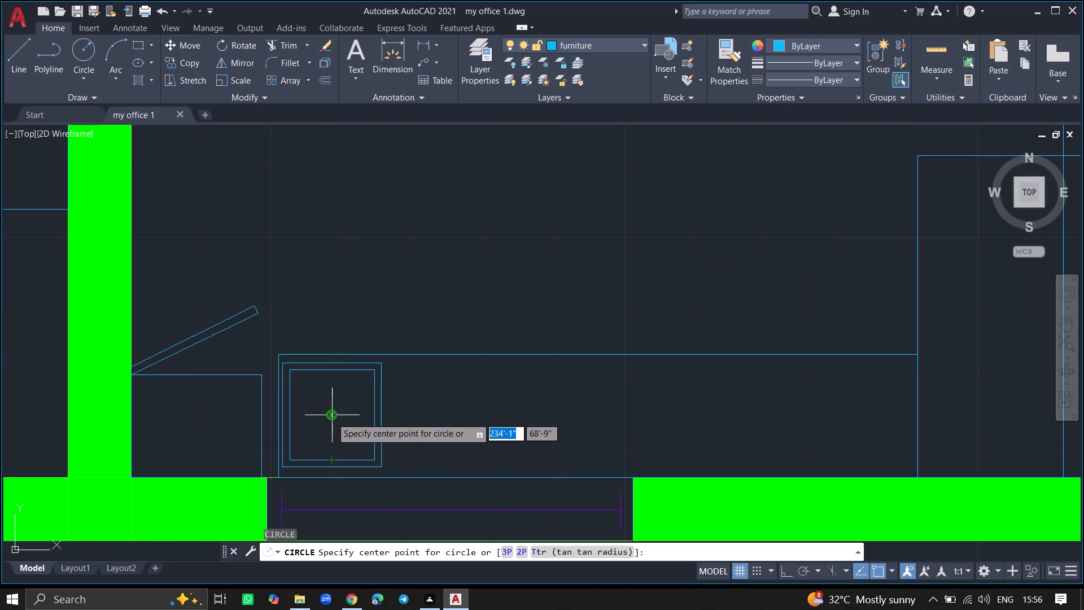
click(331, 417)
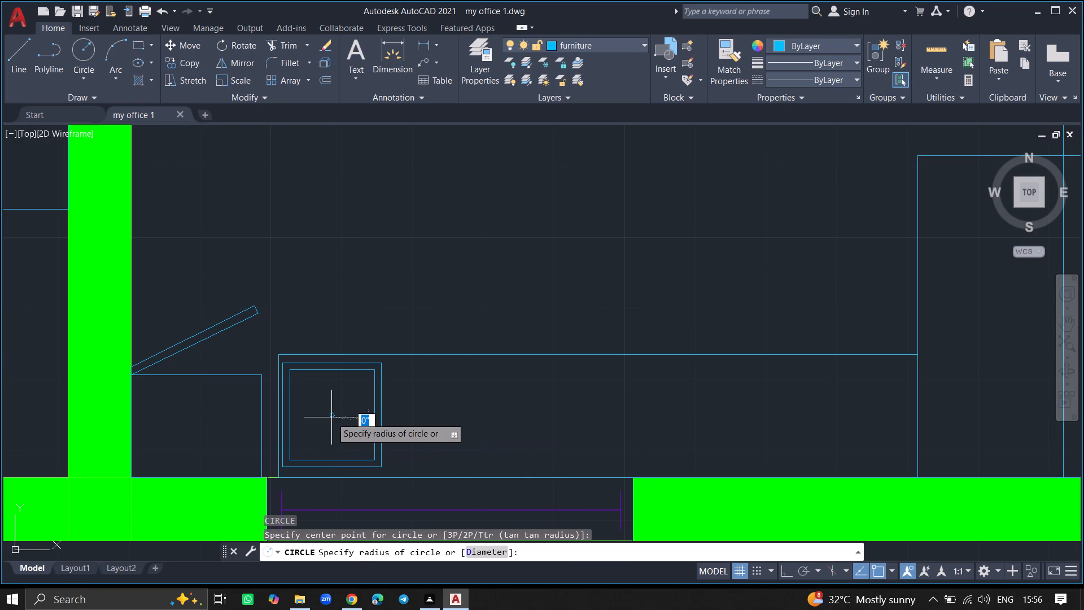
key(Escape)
Draw a small circle inside the southeast corner of the inner rectangle at the counter's west end.
key(c)
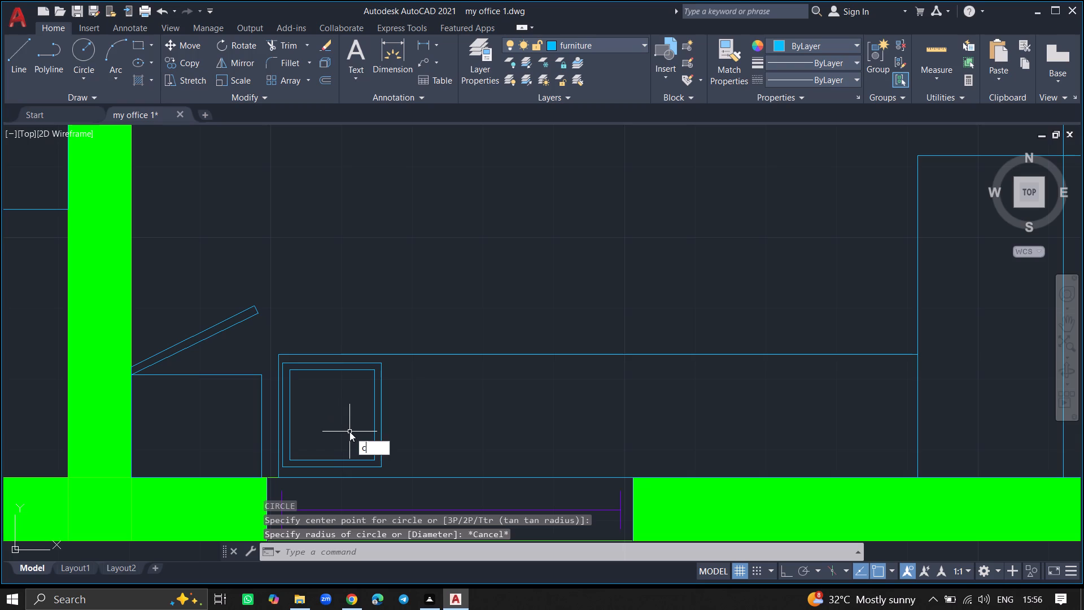
key(Return)
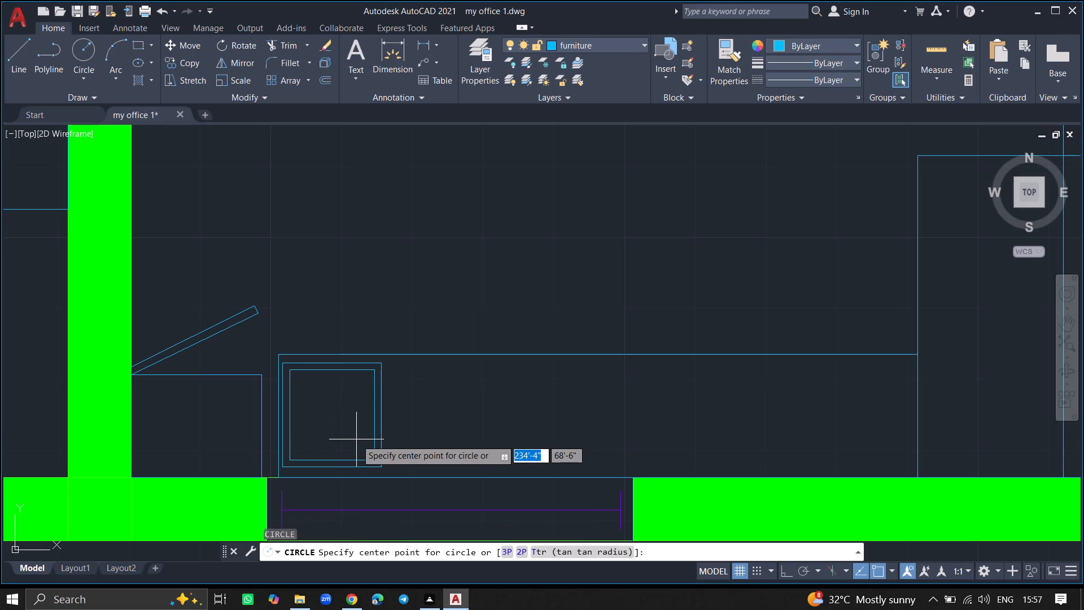
ctrl+scroll(364, 450, up, 1)
ctrl+scroll(364, 450, down, 2)
ctrl+scroll(365, 459, up, 3)
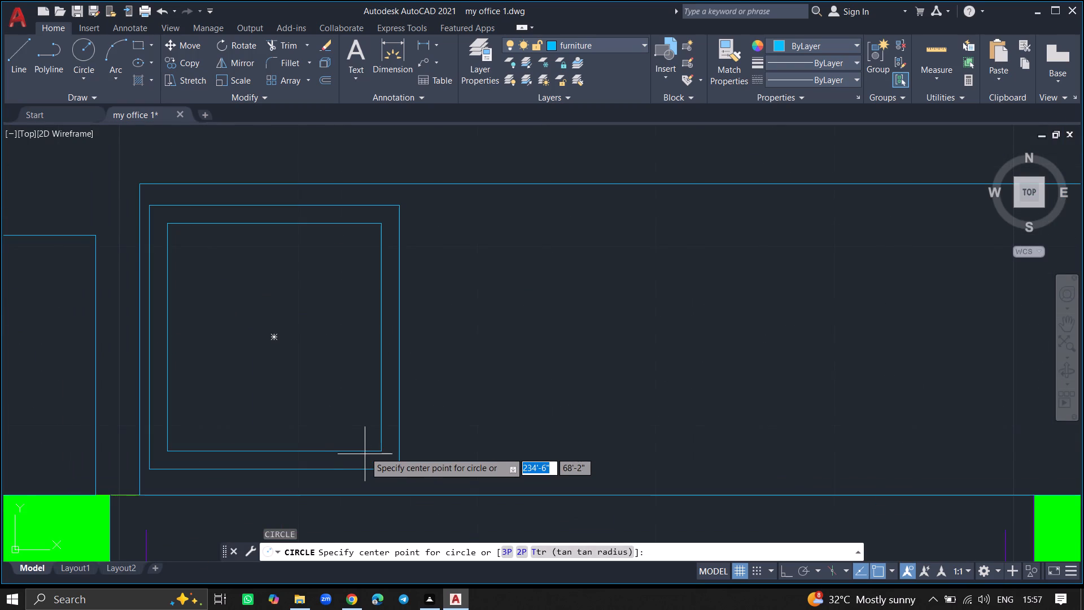
ctrl+scroll(360, 437, up, 2)
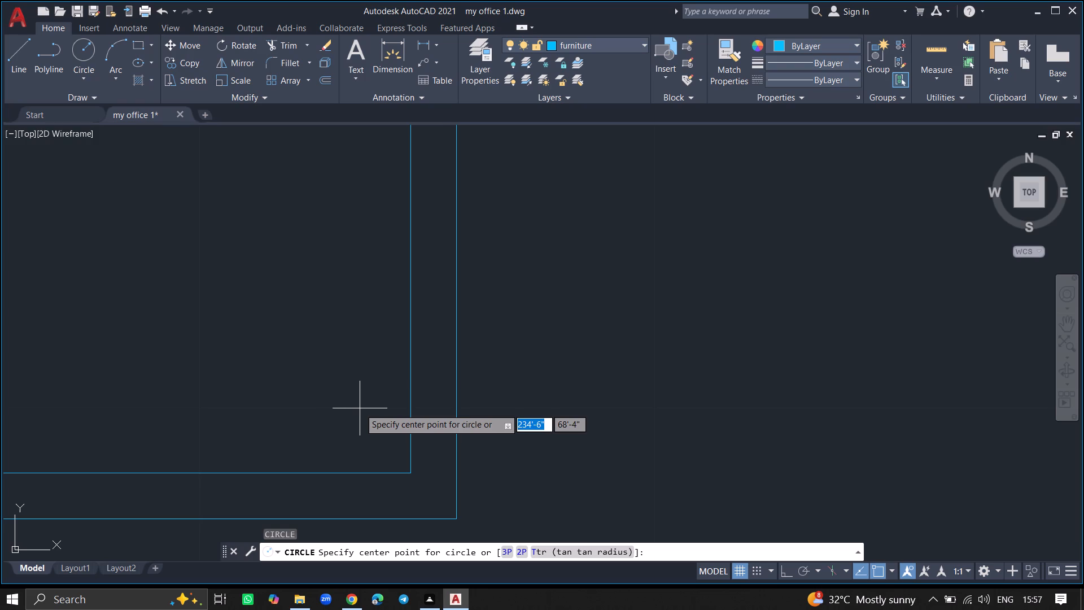
click(362, 399)
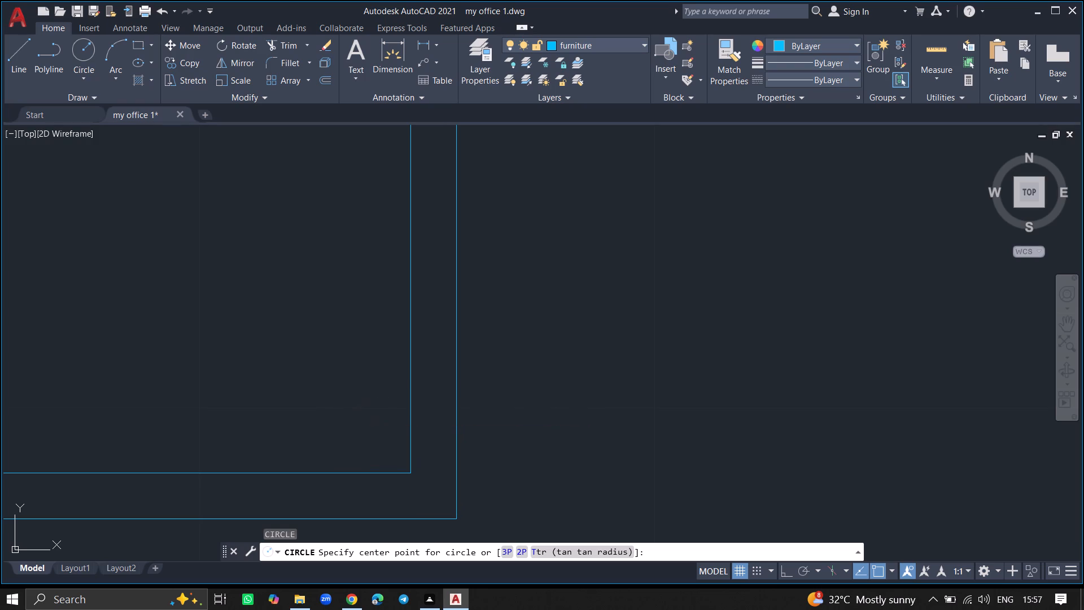
click(368, 377)
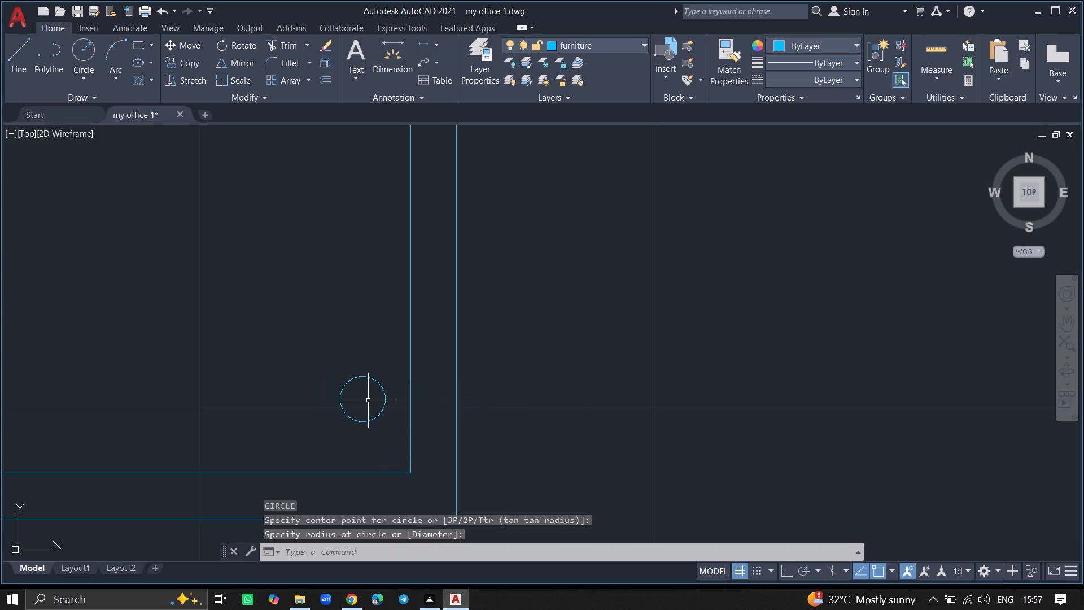
Add a smaller concentric circle inside the small drain circle, sharing its center.
key(c)
key(Return)
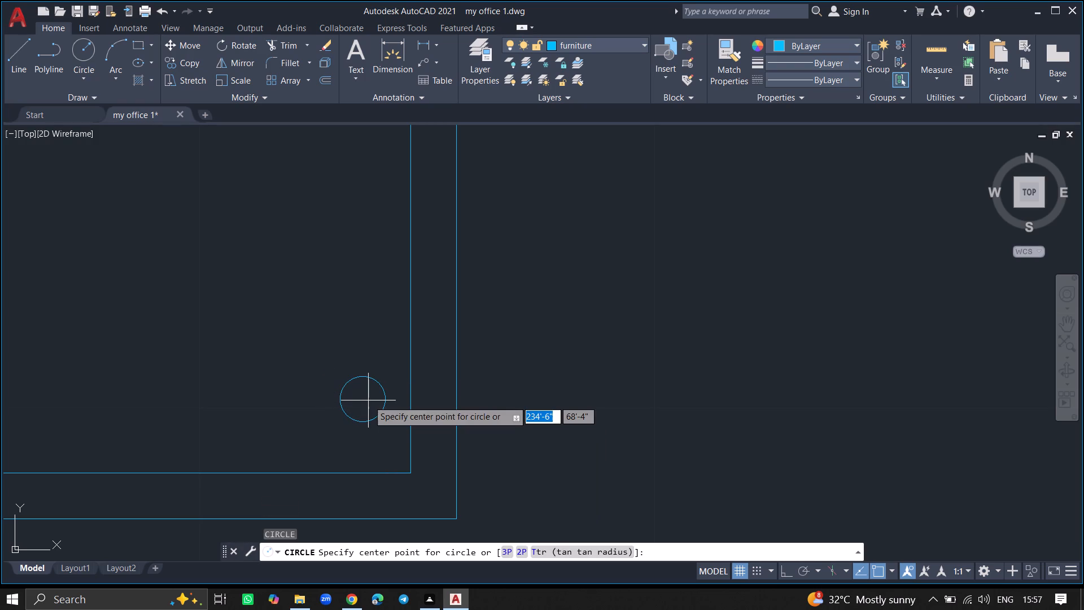
ctrl+scroll(368, 400, up, 2)
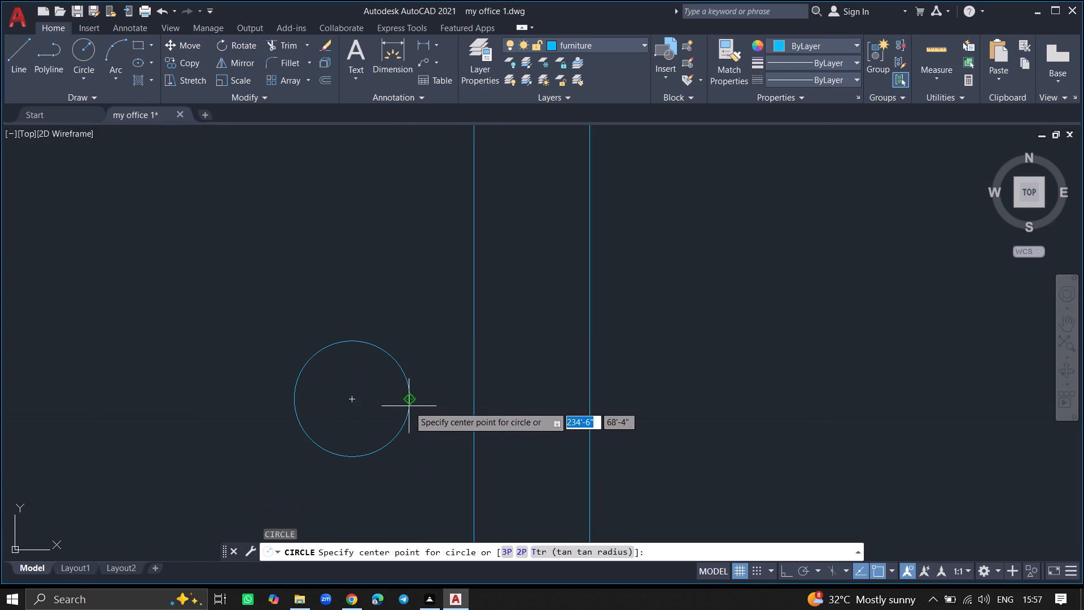
click(352, 399)
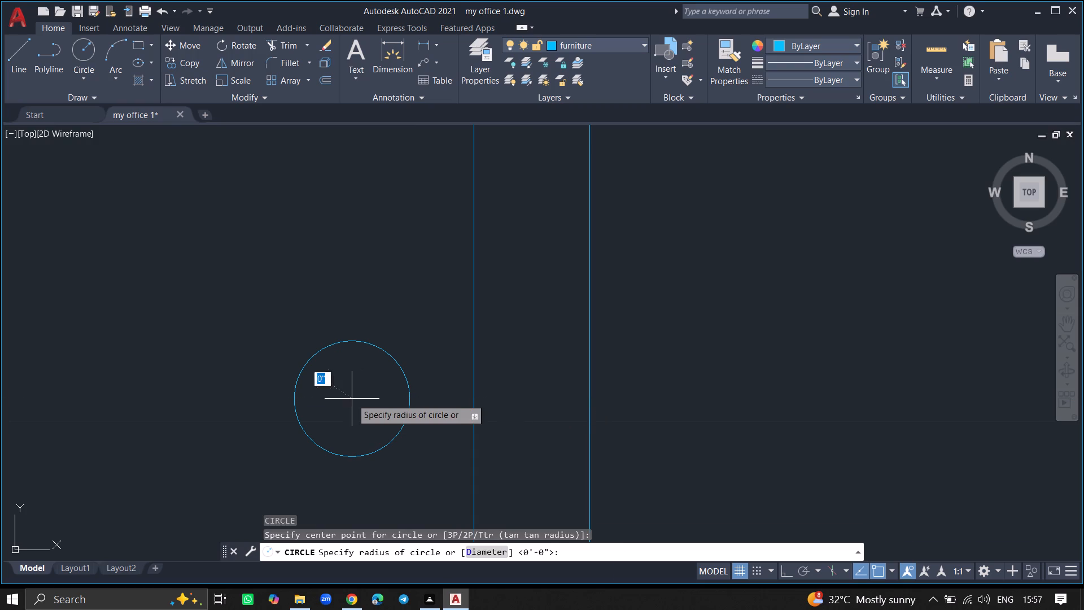
drag(353, 384, 298, 407)
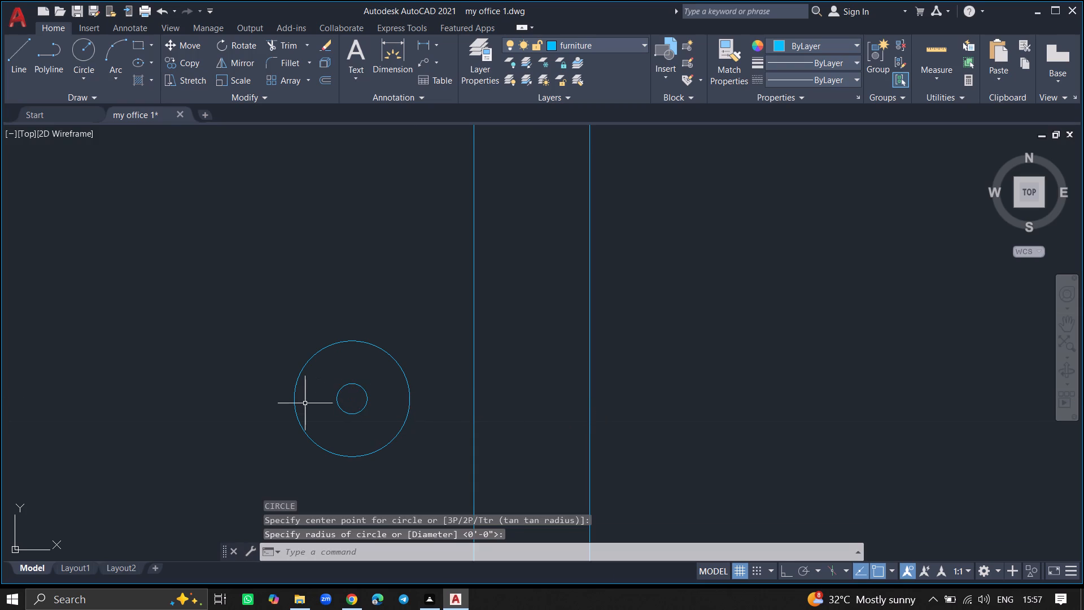
drag(298, 407, 280, 415)
Trim away the green fill of the wall dividing the two southernmost small east rooms and of its east-wall junction between their windows.
ctrl+scroll(280, 415, down, 5)
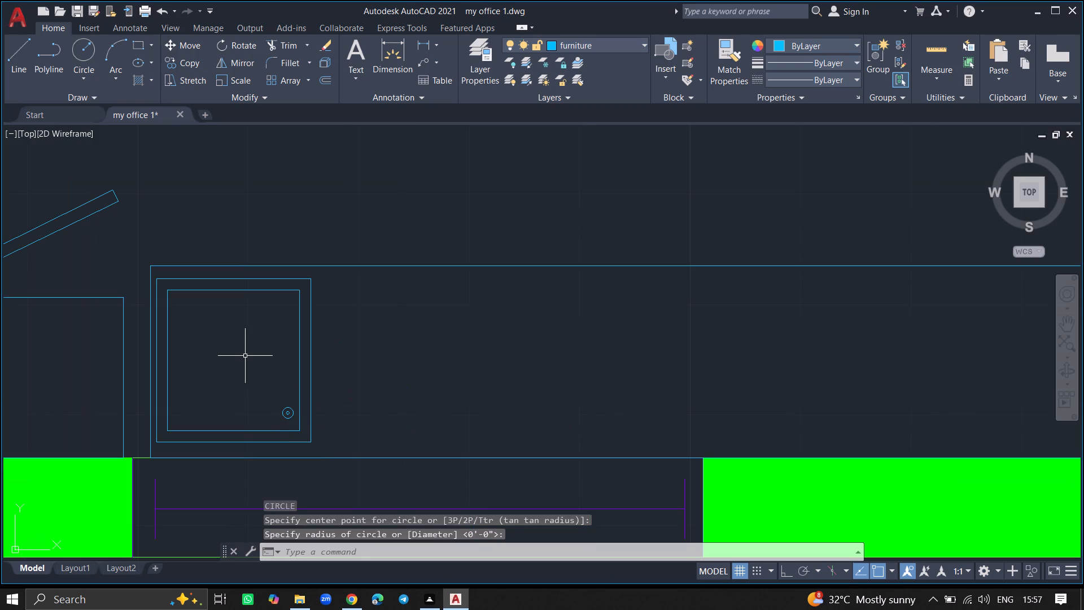
ctrl+scroll(245, 356, down, 2)
ctrl+scroll(247, 288, down, 3)
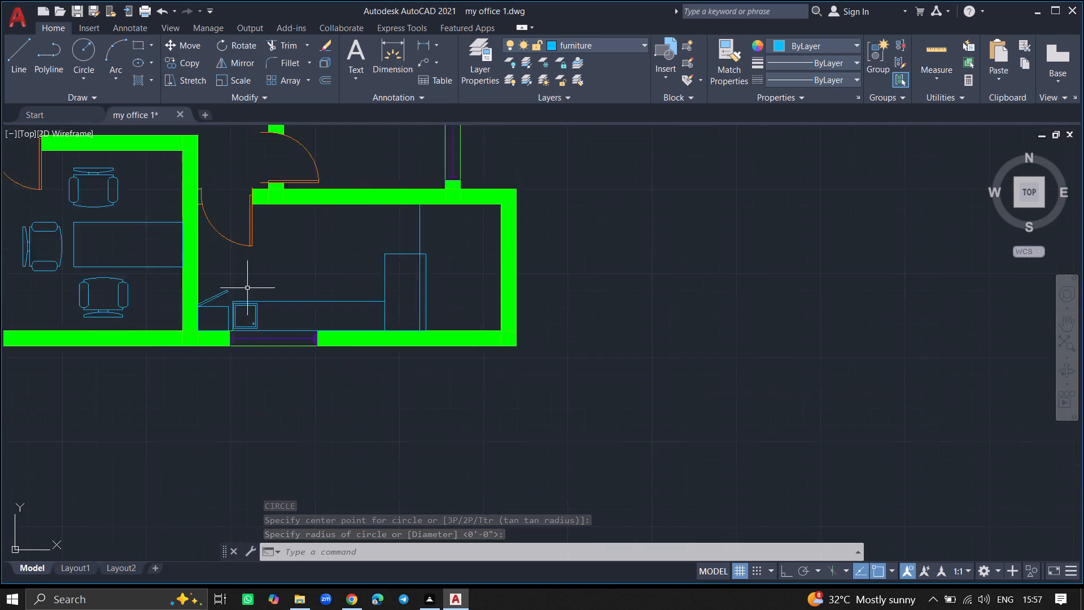
ctrl+scroll(247, 288, down, 1)
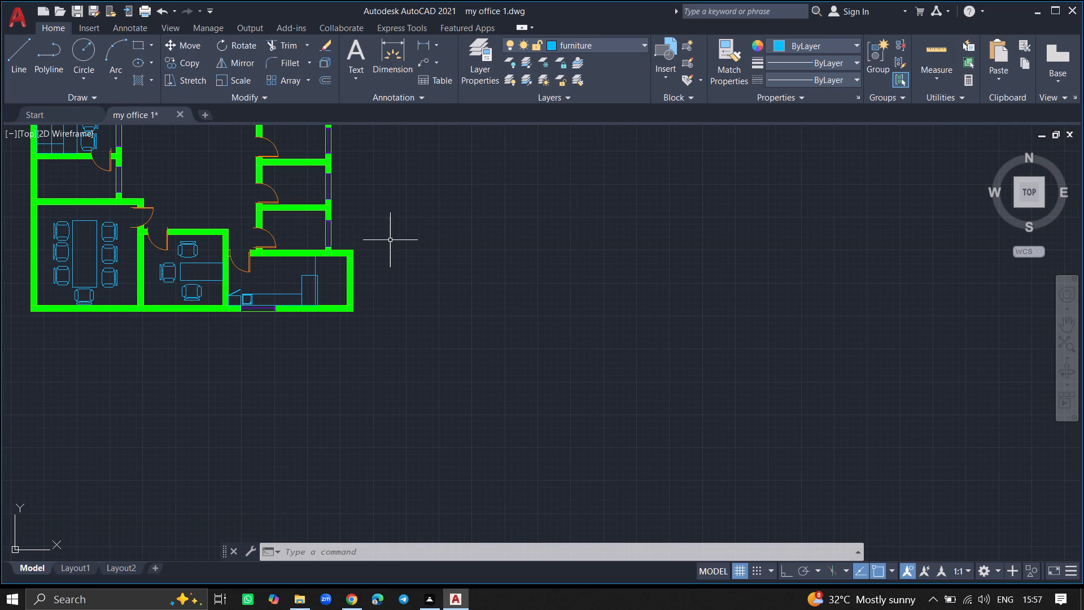
ctrl+scroll(393, 240, down, 4)
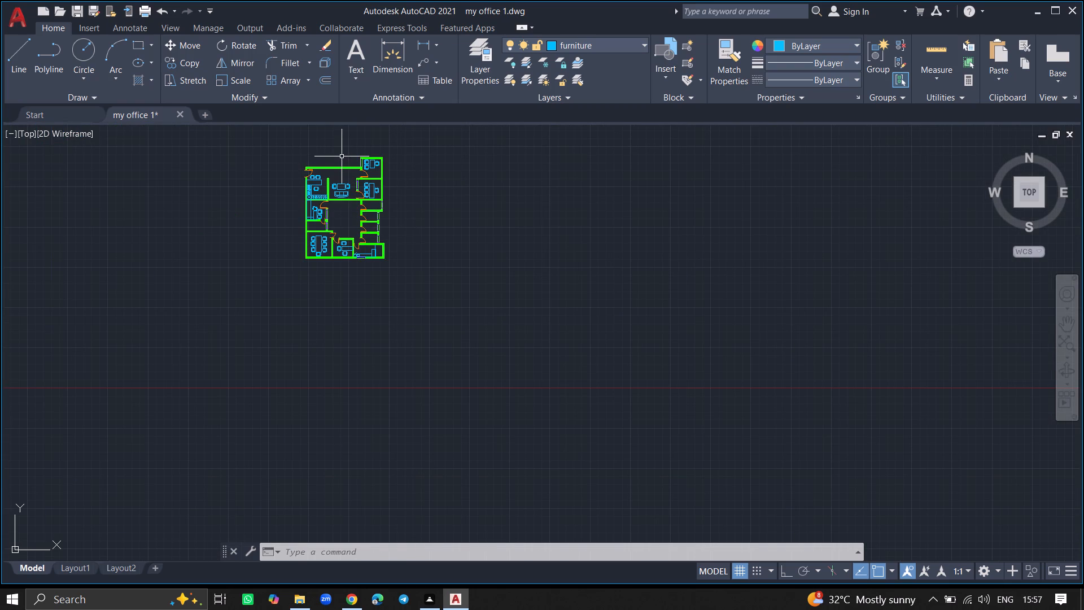
ctrl+scroll(342, 156, up, 3)
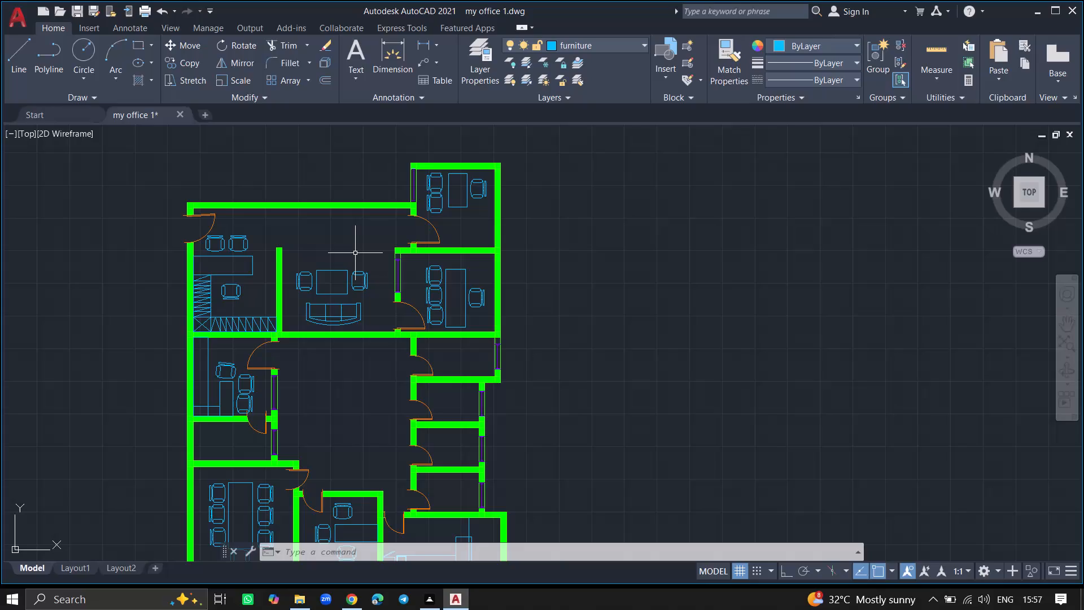
ctrl+scroll(349, 341, down, 1)
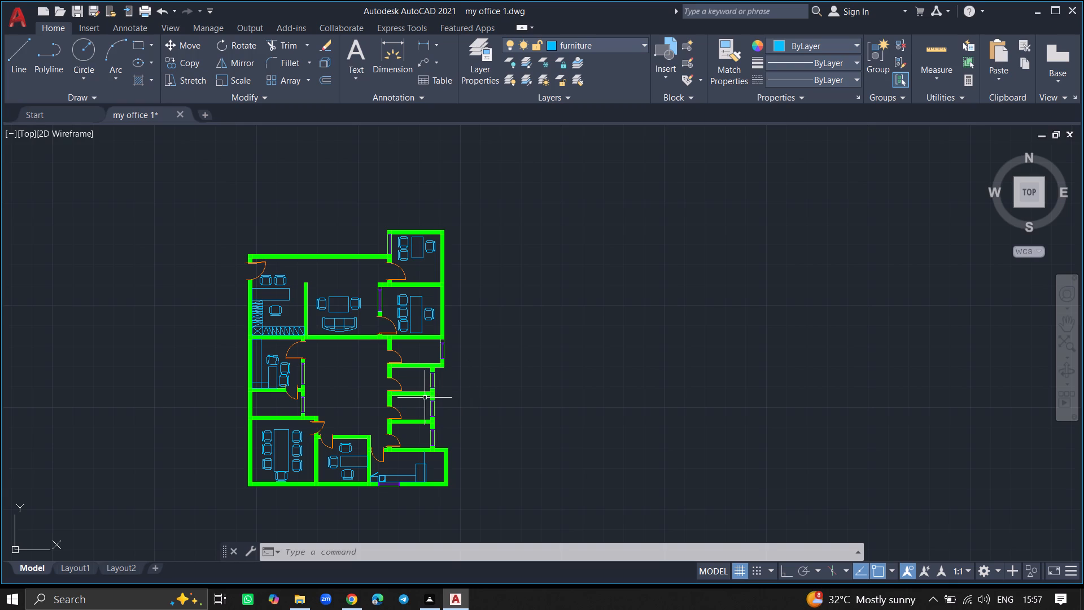
ctrl+scroll(416, 422, up, 7)
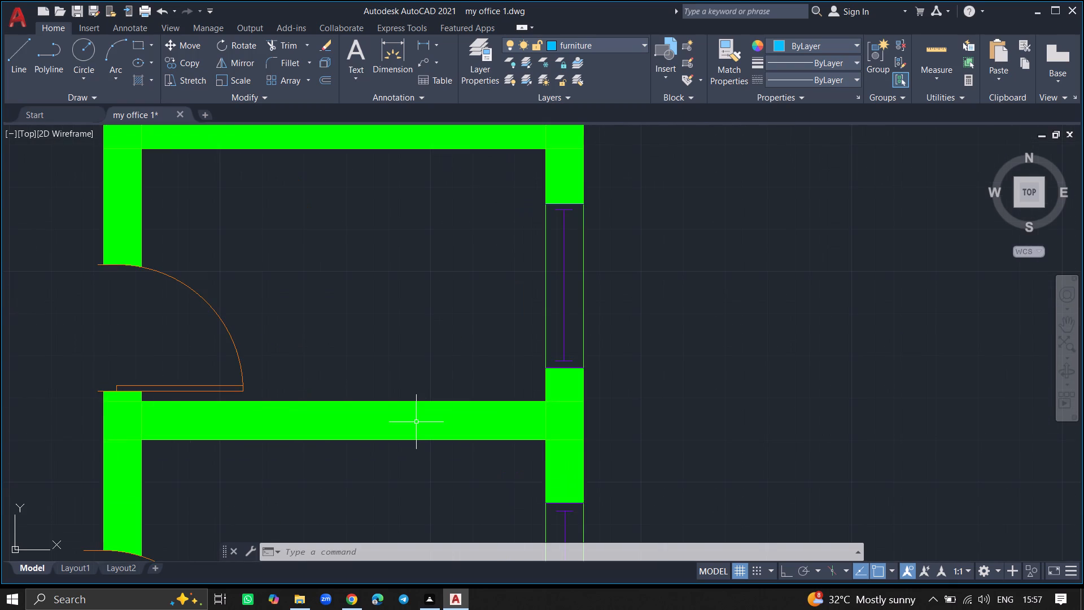
text(trim)
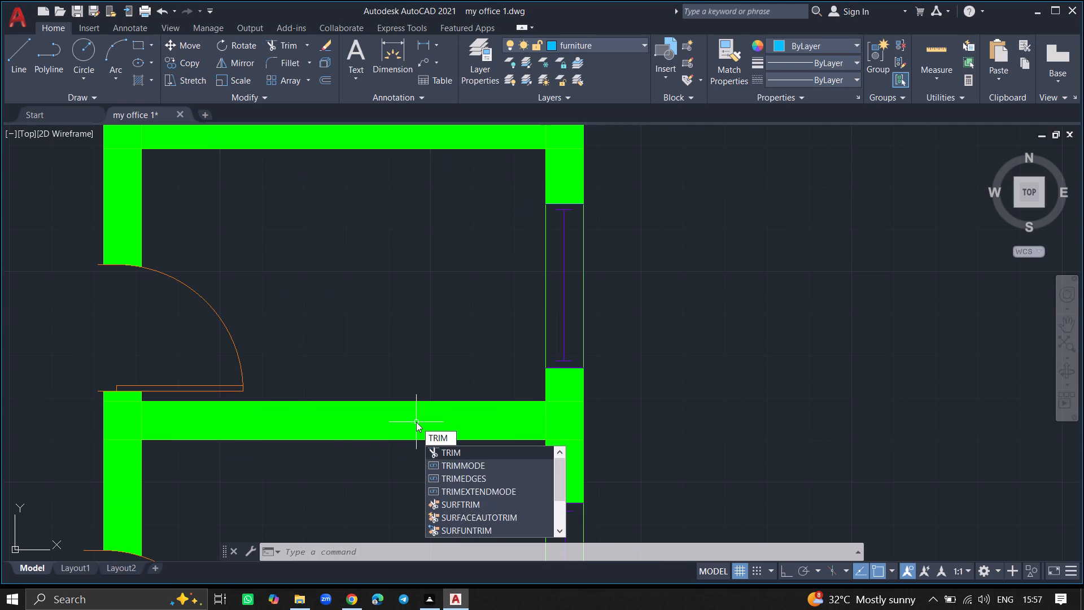
key(Return)
click(416, 422)
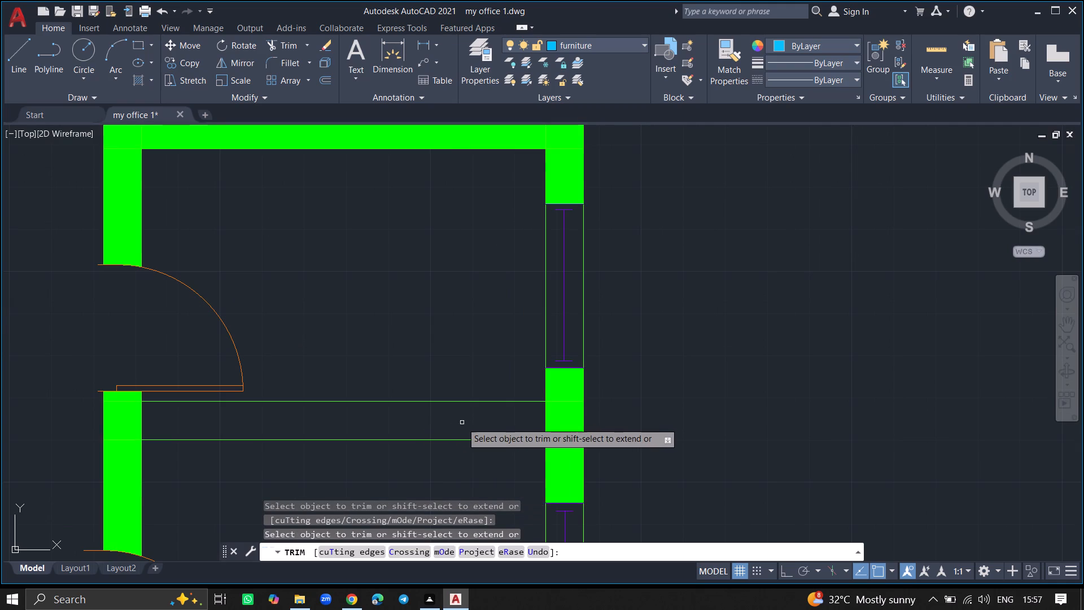
click(565, 430)
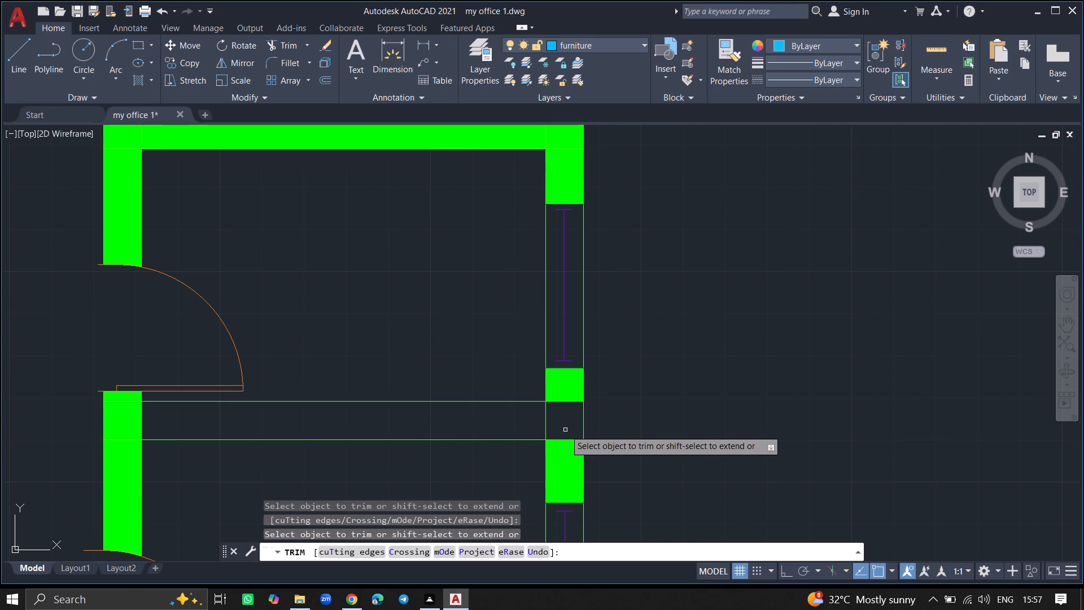
click(556, 396)
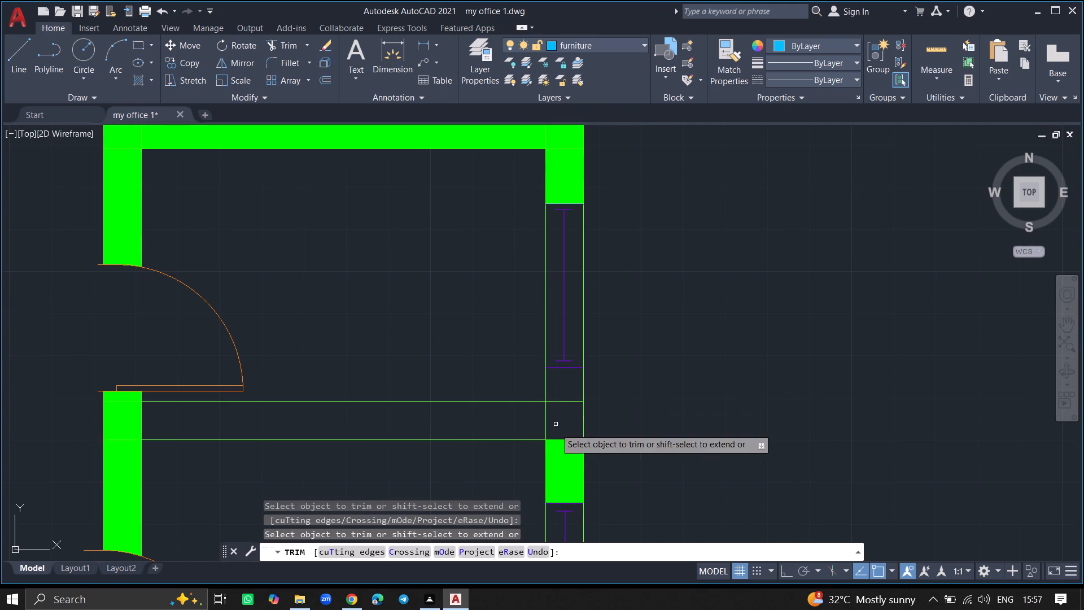
click(562, 477)
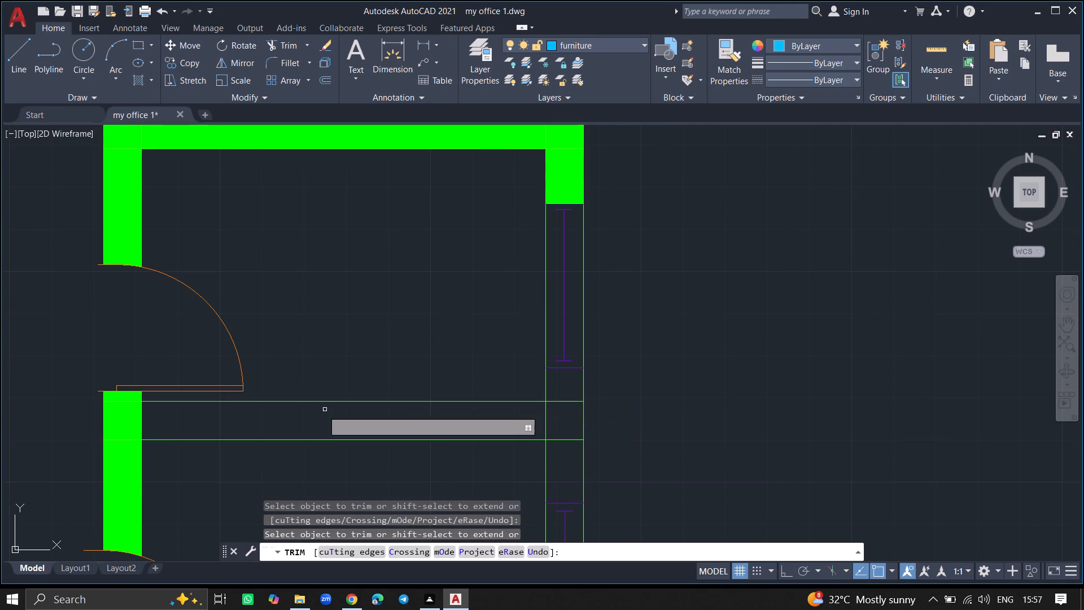
Trim away the green fill at the same dividing wall's west end, between the two small rooms' doors, including the thin remainder beside the upper door.
ctrl+scroll(194, 419, down, 2)
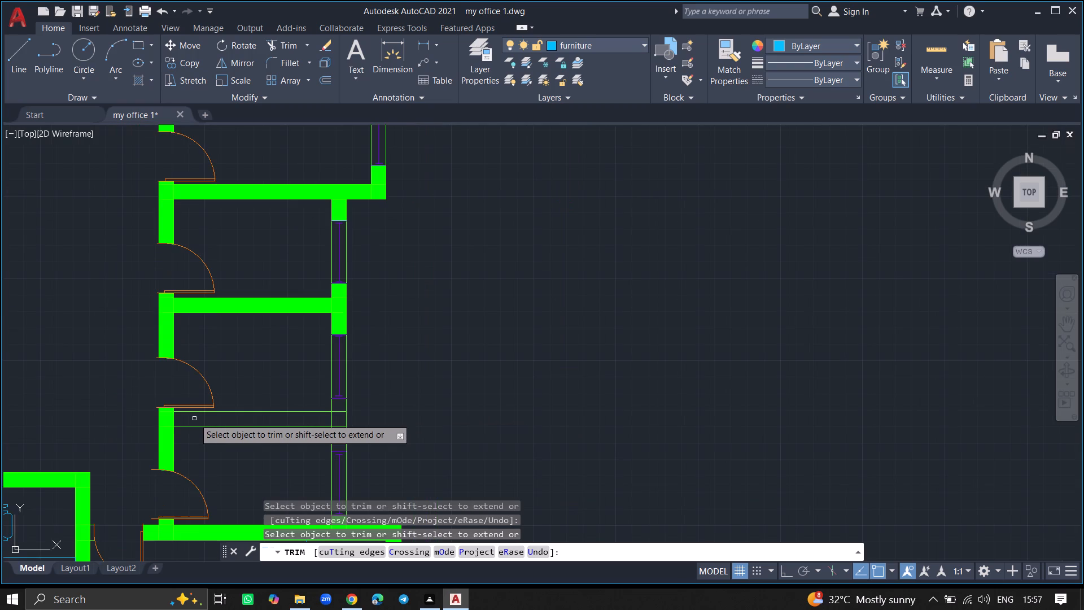
click(160, 428)
click(164, 429)
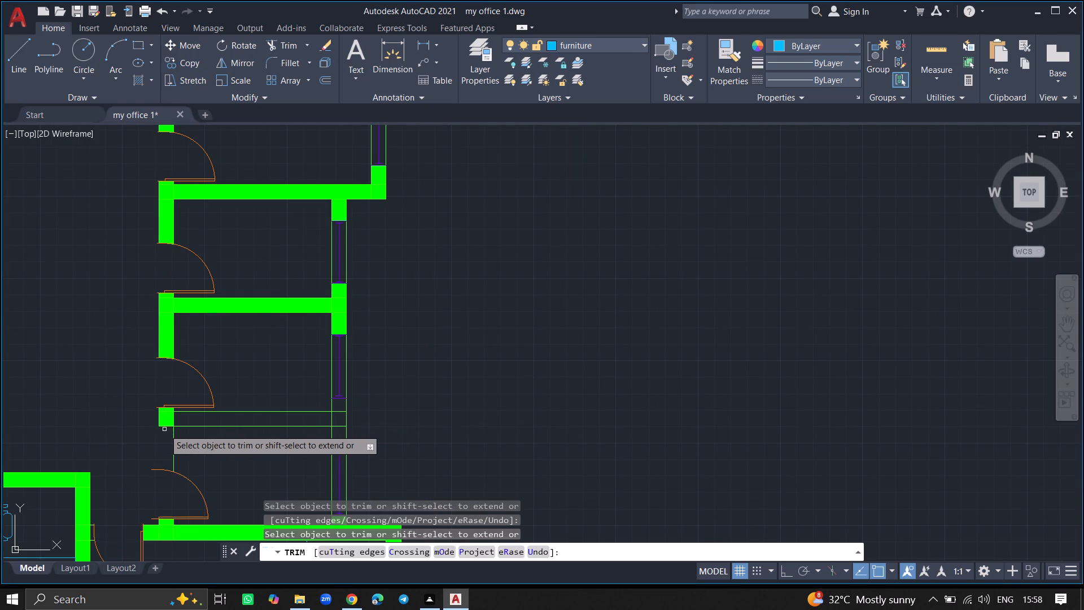
key(ctrl+z)
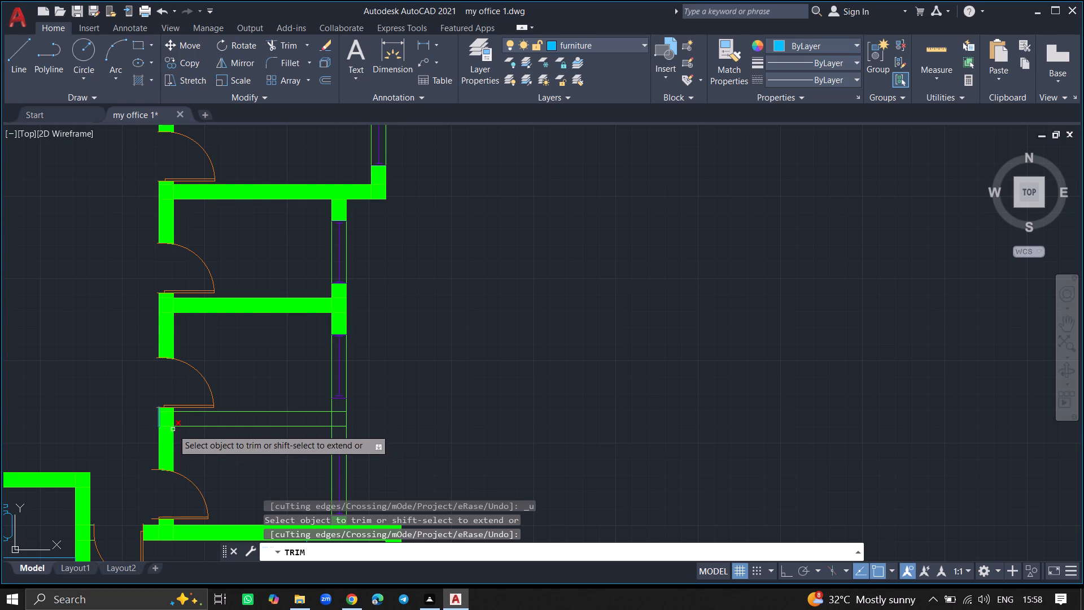
click(167, 423)
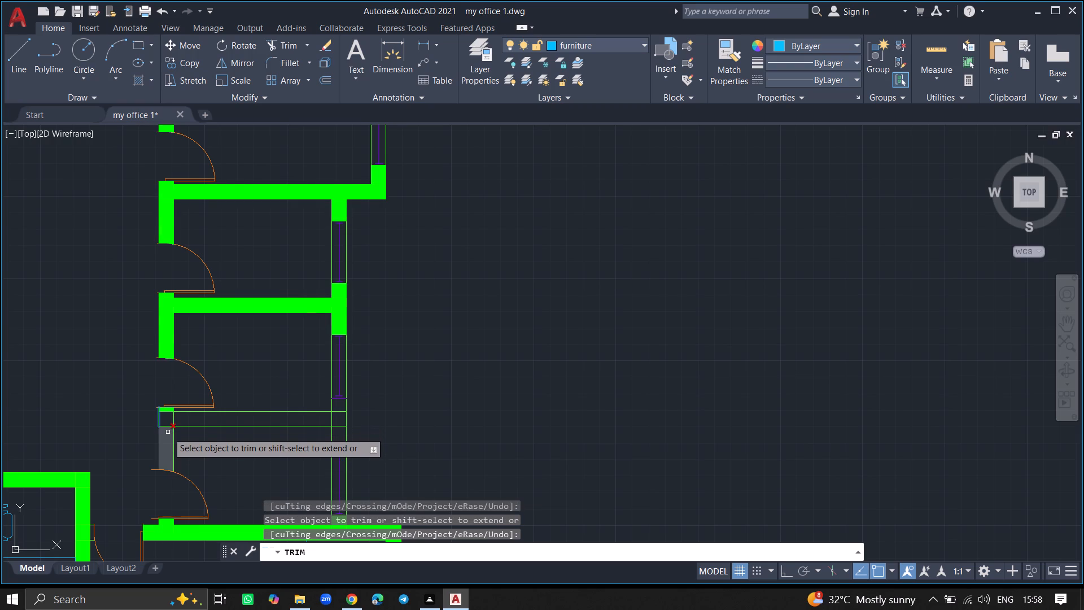
click(168, 433)
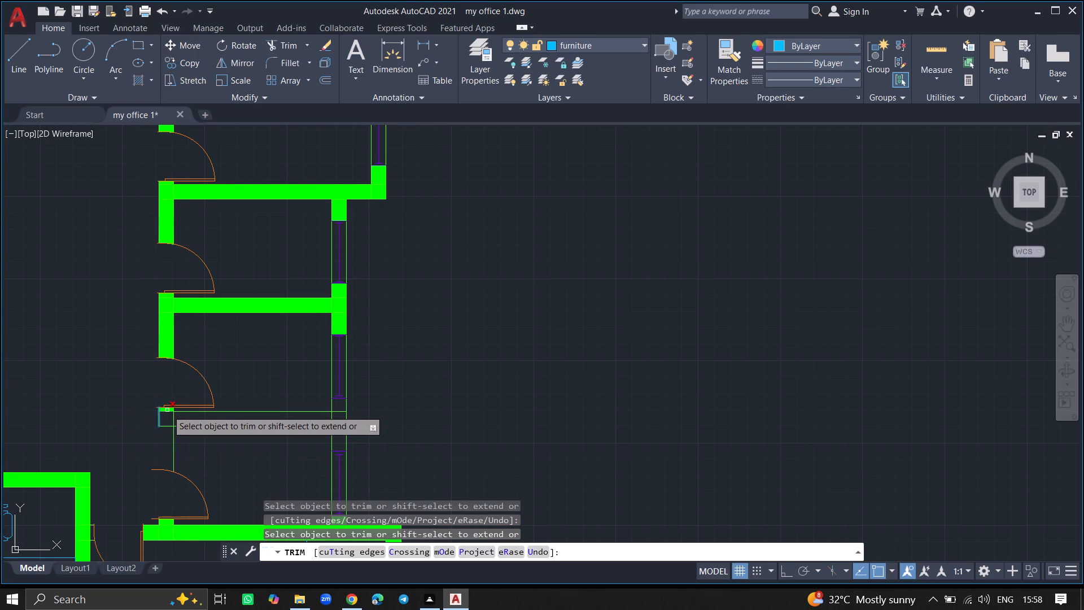
ctrl+scroll(167, 410, up, 4)
click(167, 410)
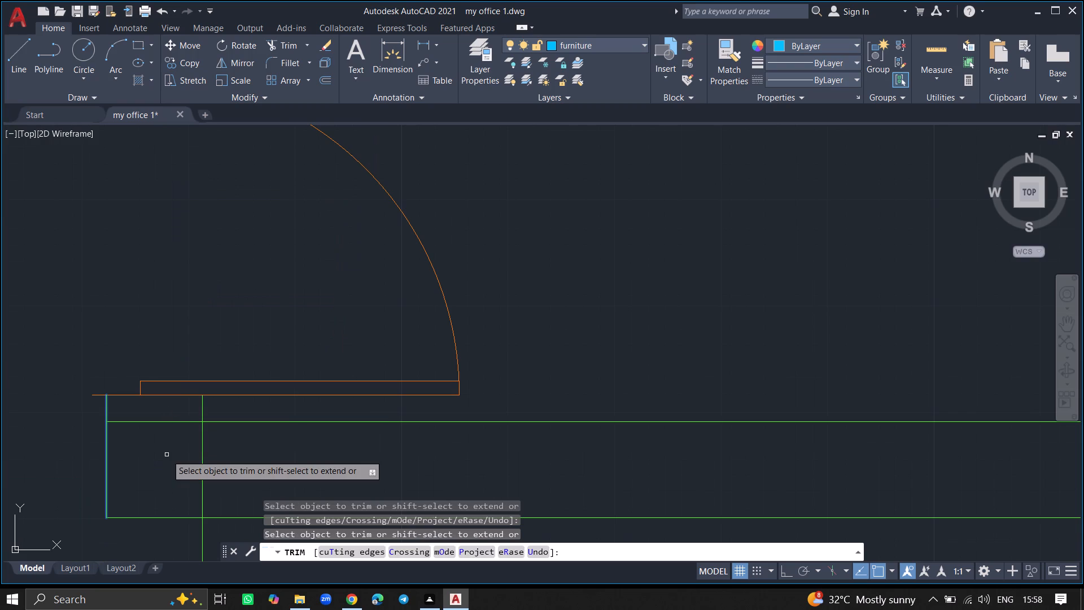
Trim away the green fill of the dividing wall north of the cleared one, including its west-wall segments and east-wall junction between windows.
ctrl+scroll(167, 455, down, 4)
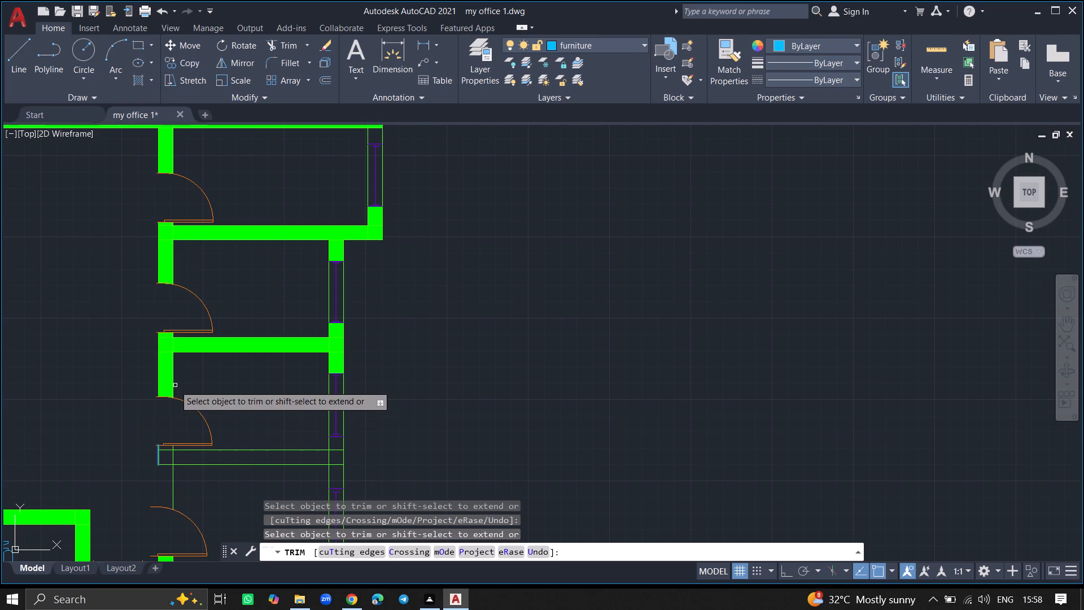
click(168, 375)
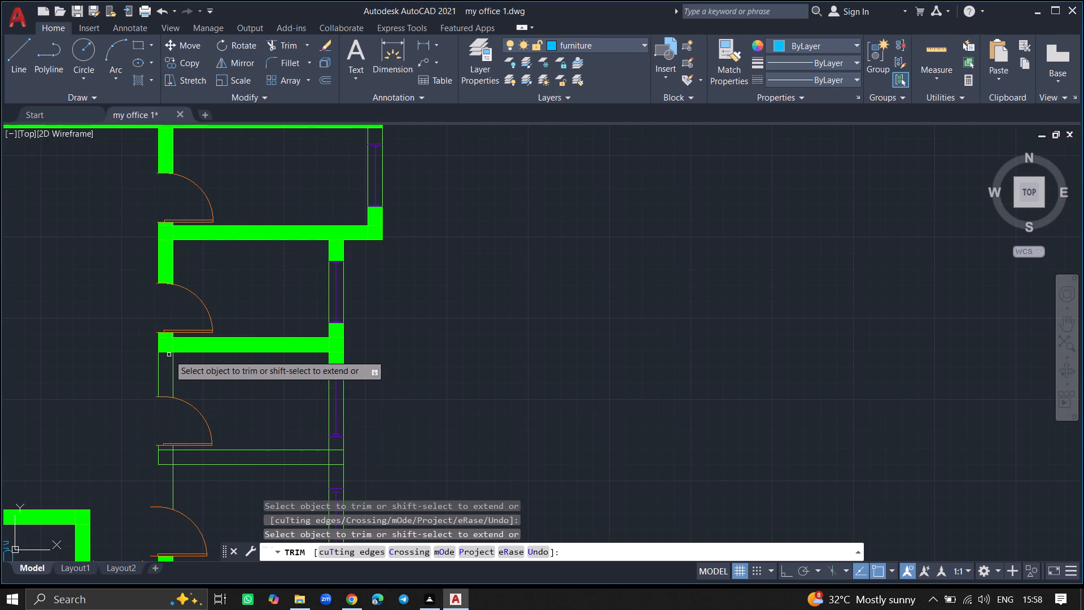
click(168, 347)
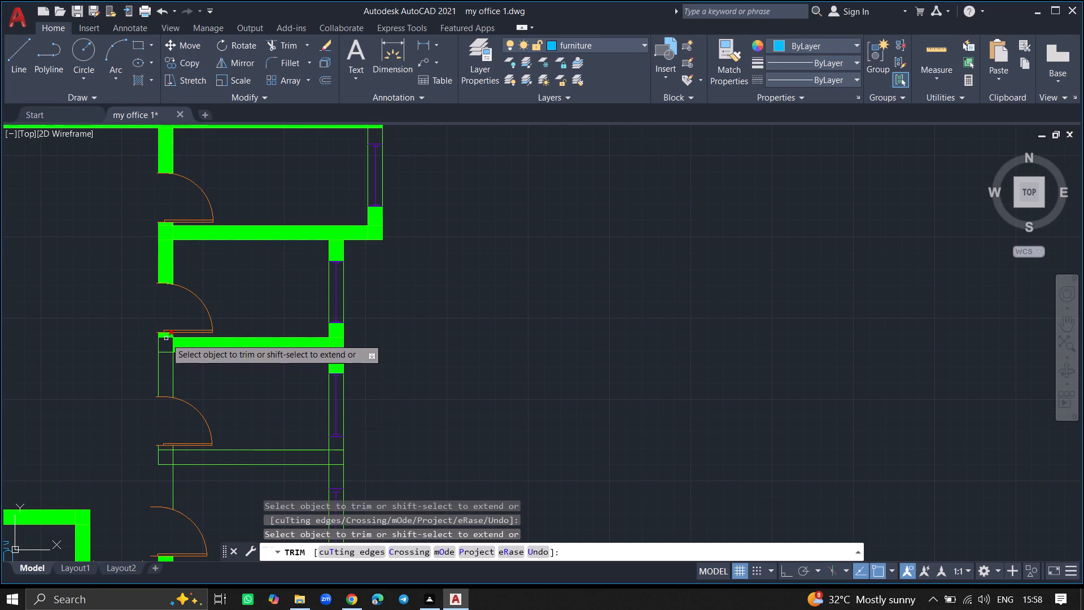
click(165, 335)
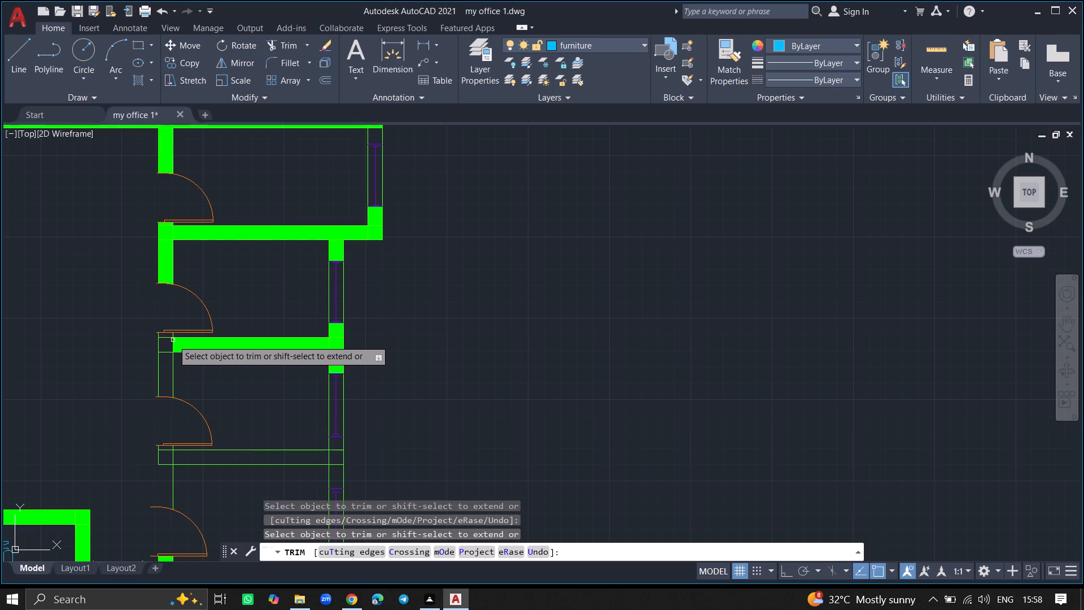
click(182, 343)
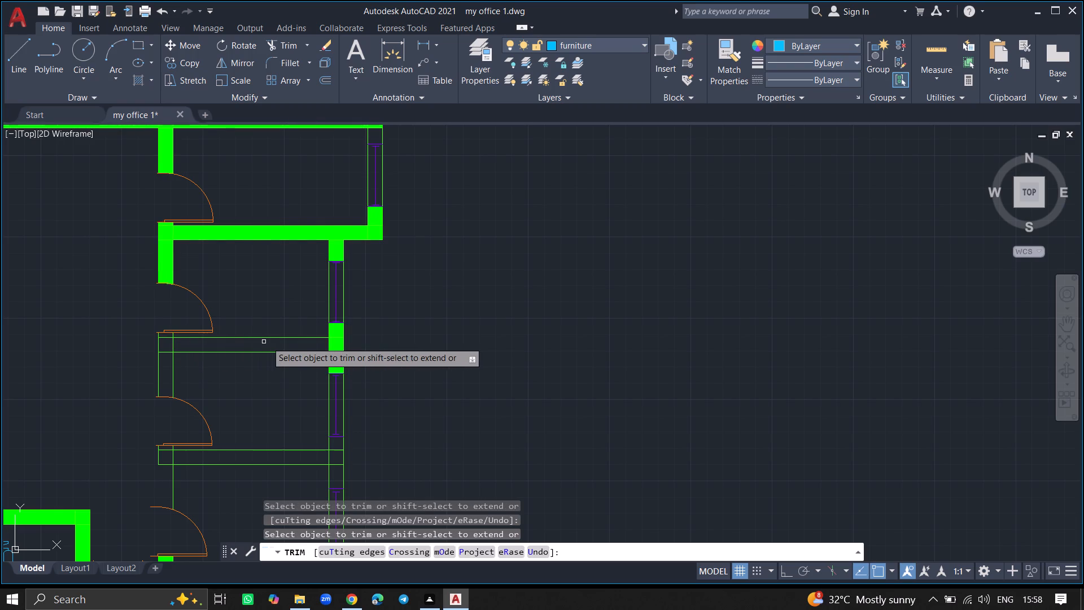
click(335, 349)
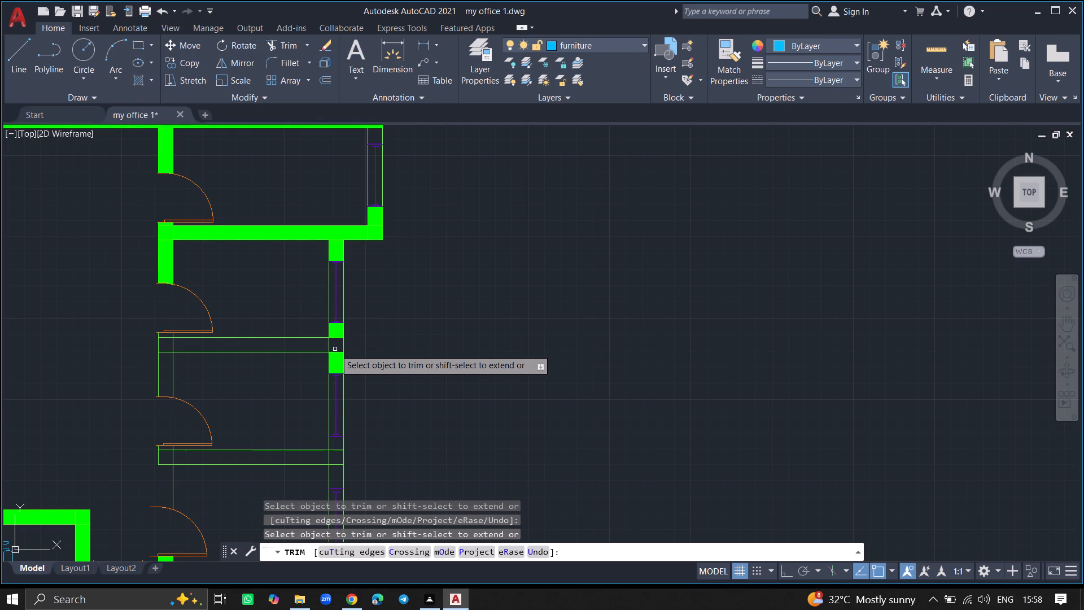
click(338, 364)
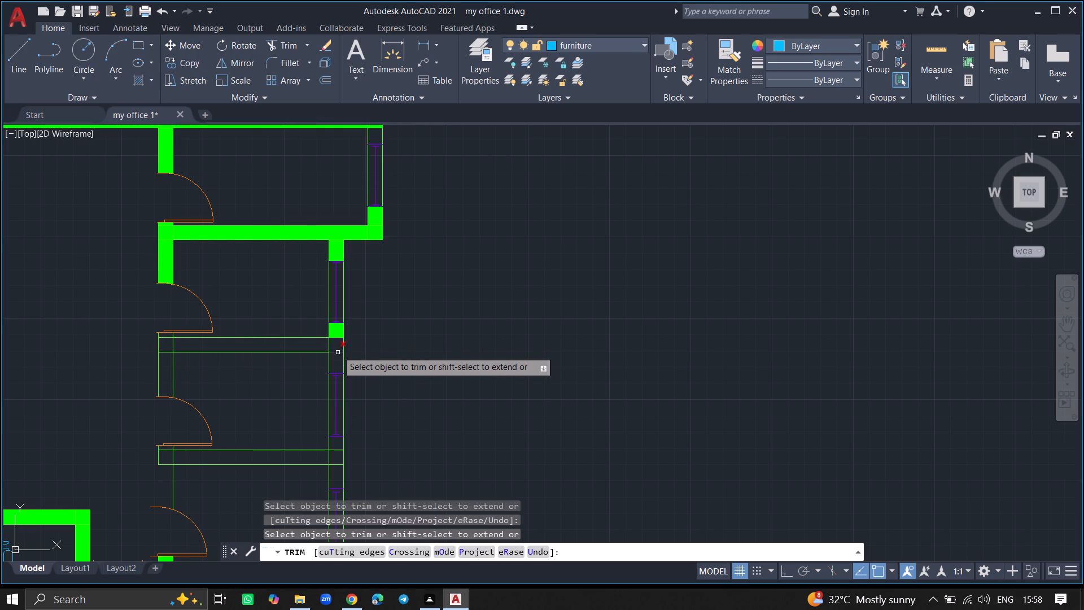
click(338, 333)
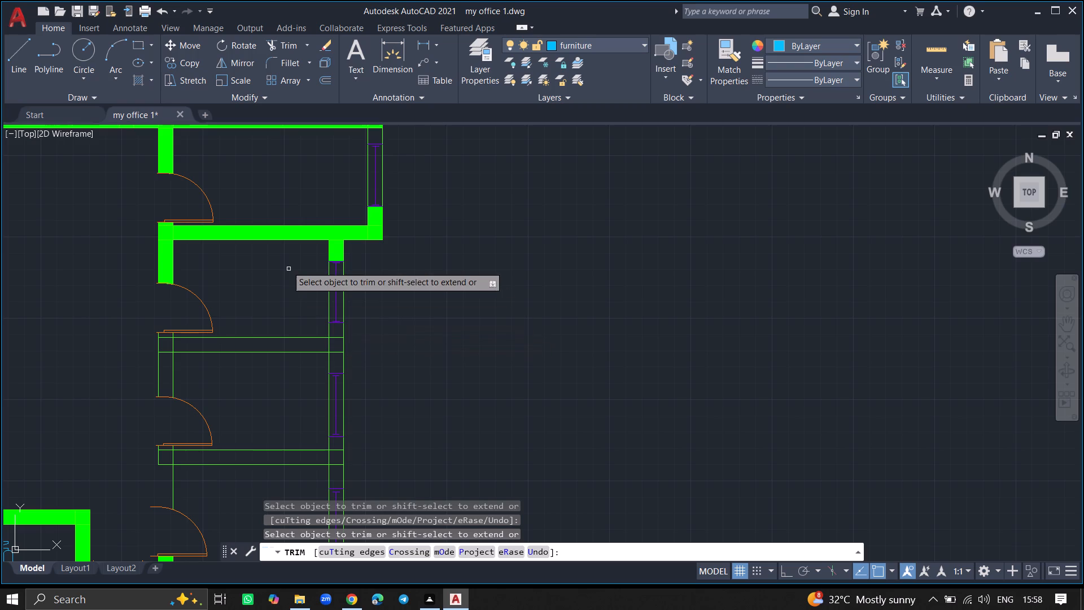
Trim away the green fill of the northernmost dividing wall between the small east rooms, including its east corner, window stubs and west-wall segments.
click(283, 235)
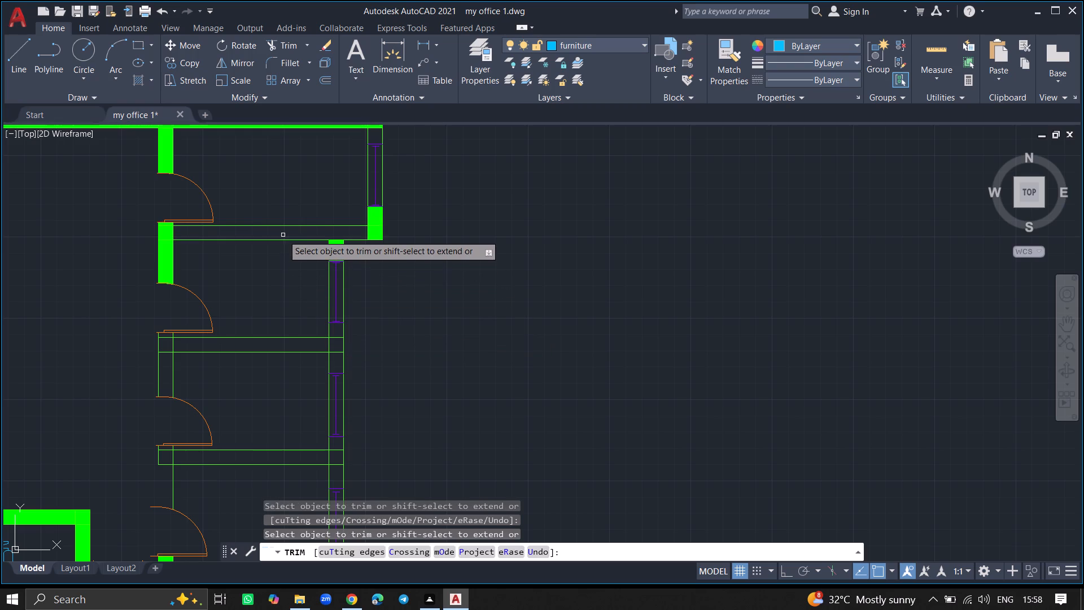
click(338, 250)
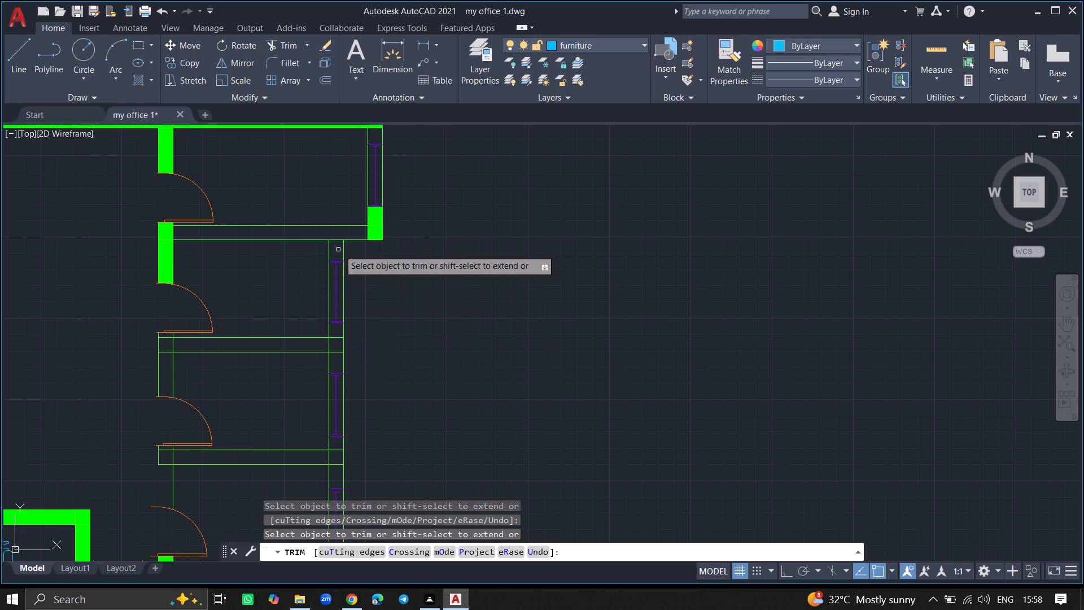
click(377, 231)
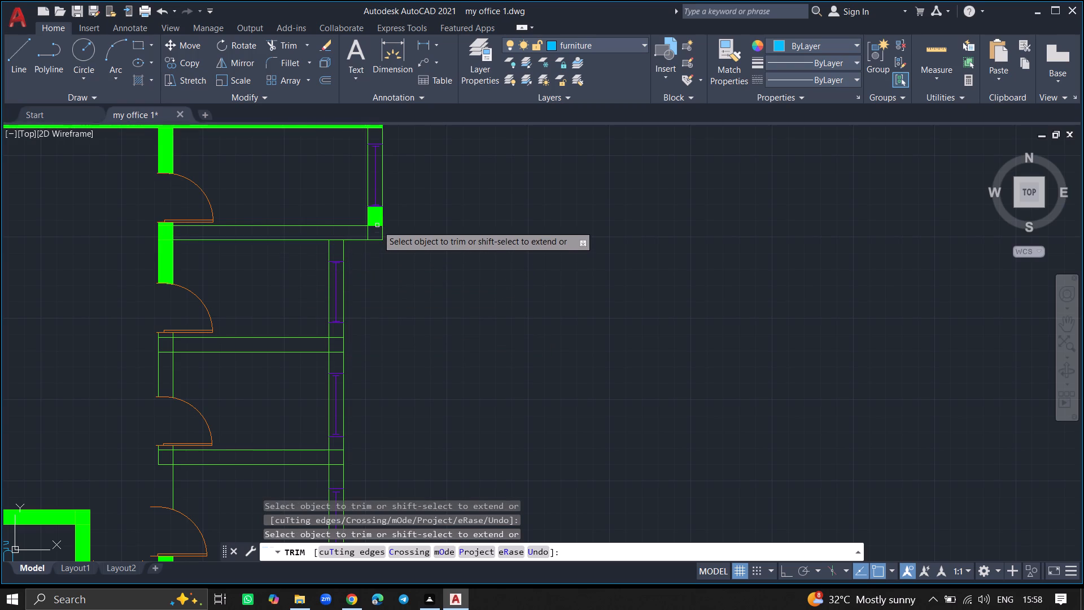
click(374, 222)
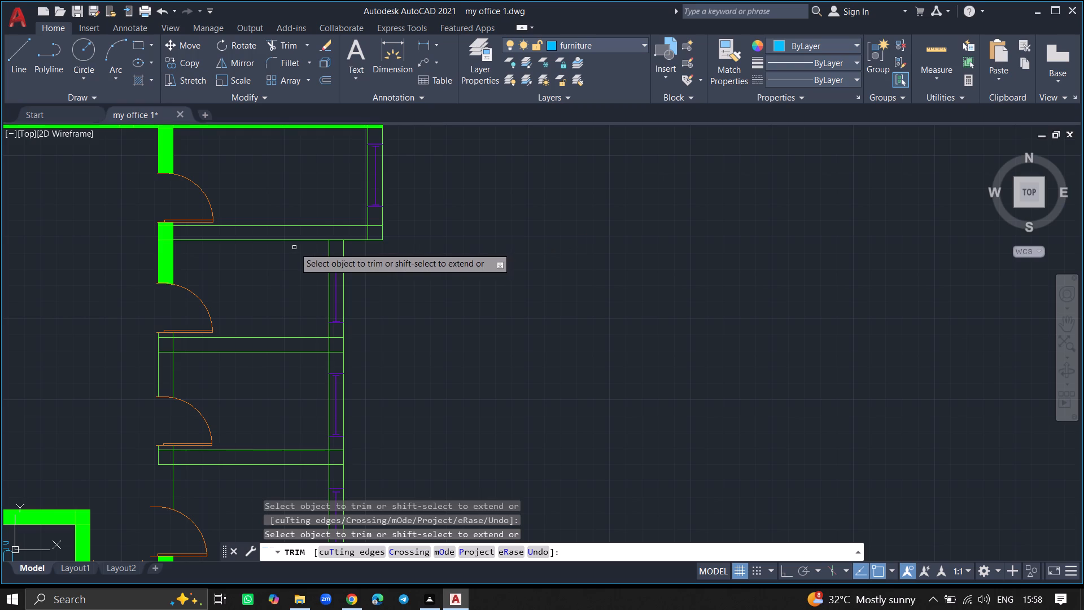
click(166, 236)
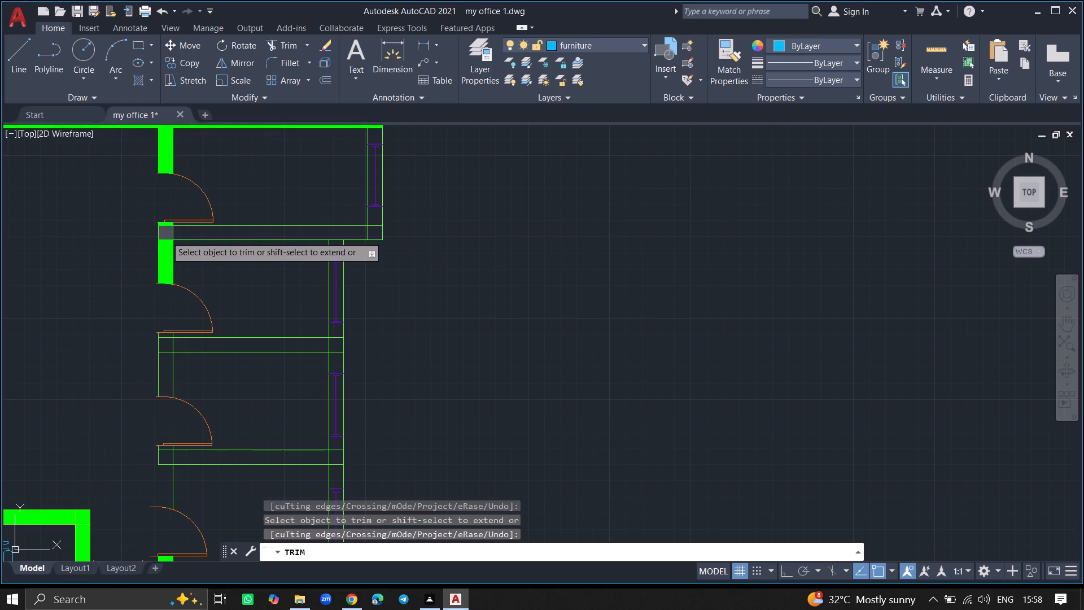
click(166, 249)
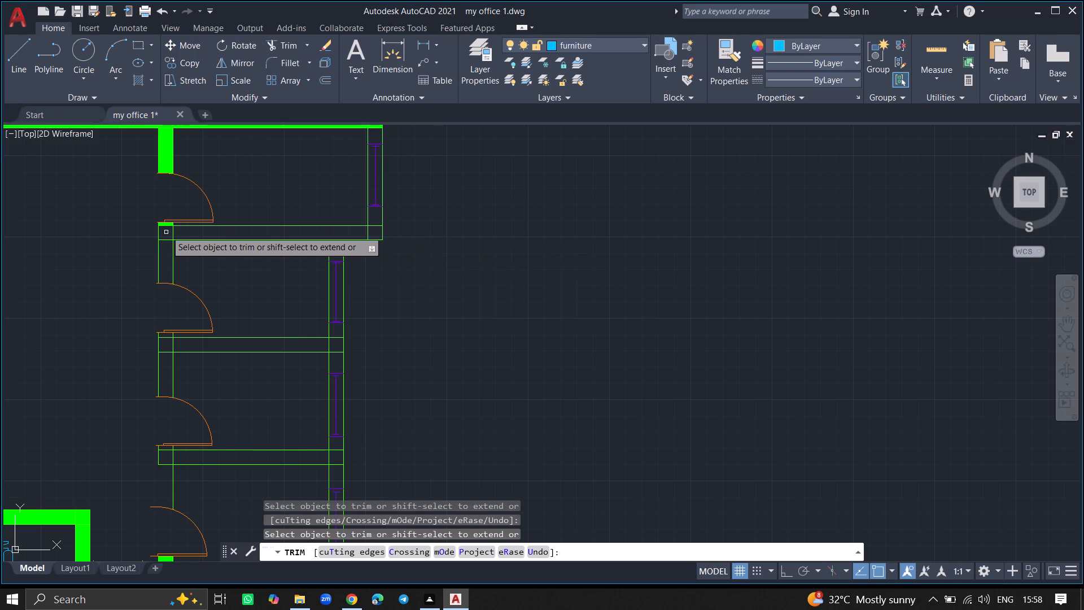
ctrl+scroll(165, 223, up, 2)
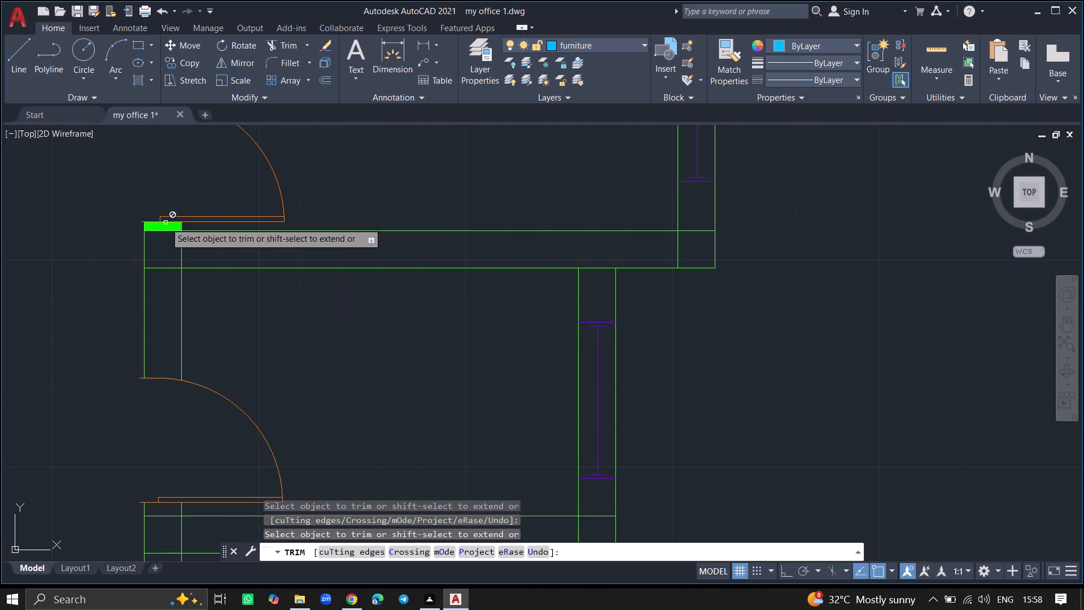
click(165, 225)
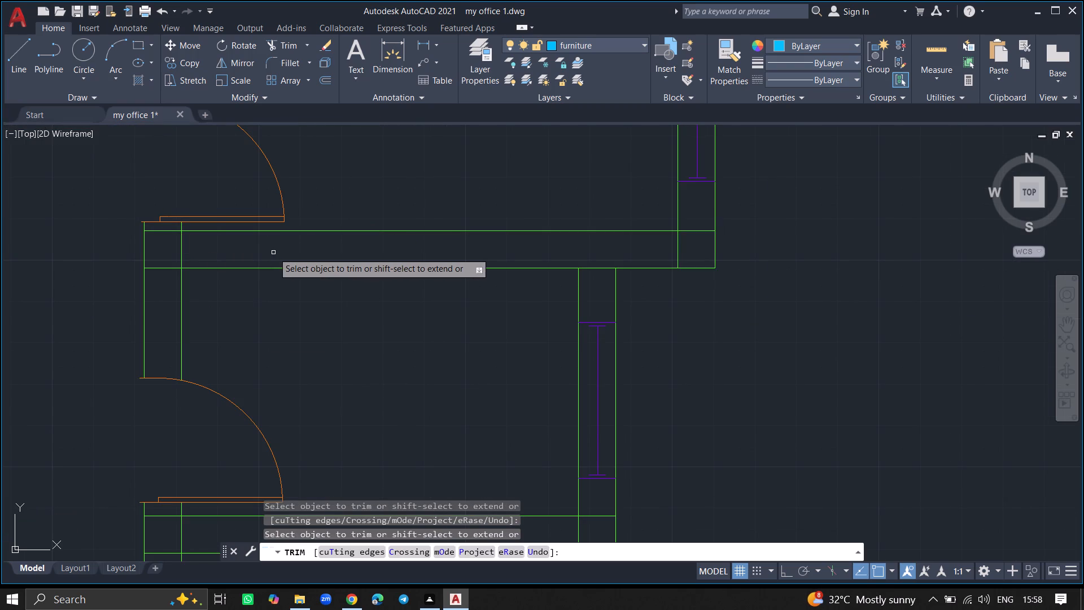
ctrl+scroll(273, 252, down, 3)
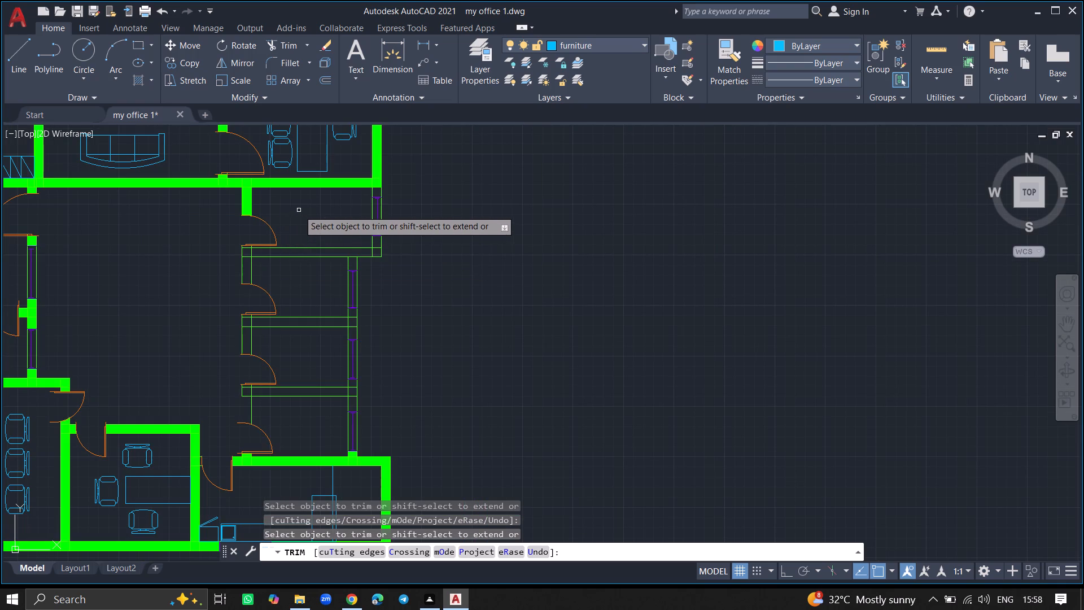
key(Return)
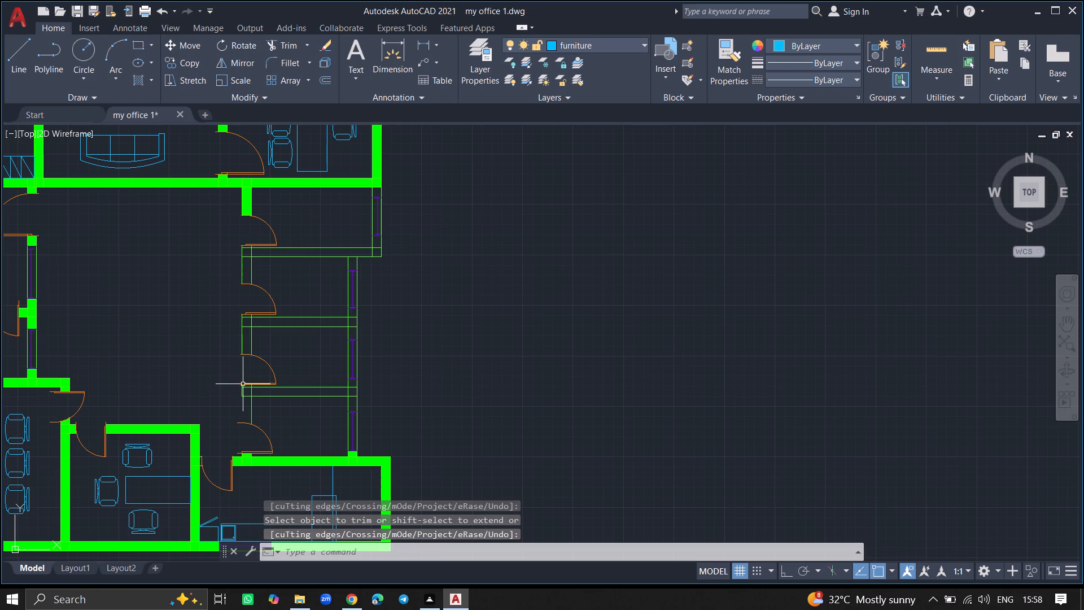
Draw the missing west wall line from the southernmost dividing wall's southwest corner down to the head of the lowest small room's door.
ctrl+scroll(238, 407, up, 1)
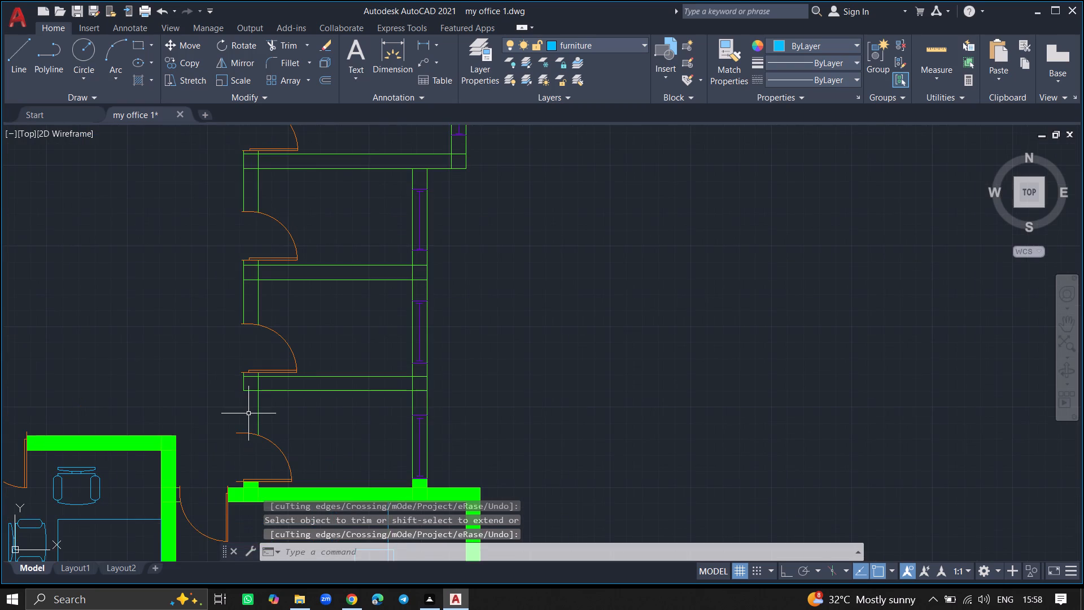
ctrl+scroll(248, 413, up, 4)
ctrl+scroll(248, 413, down, 2)
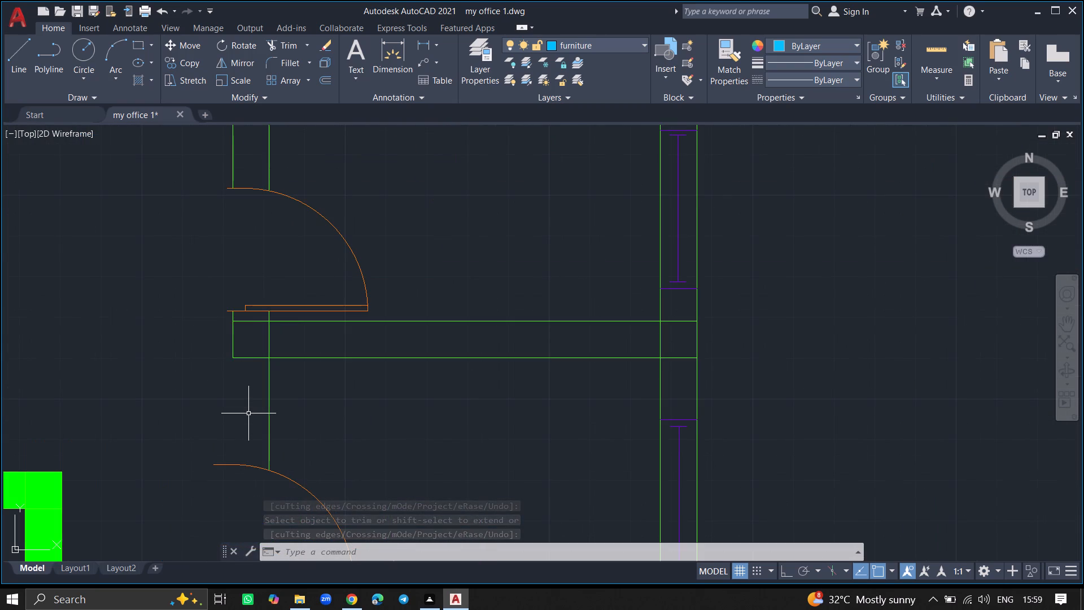
key(l)
key(Return)
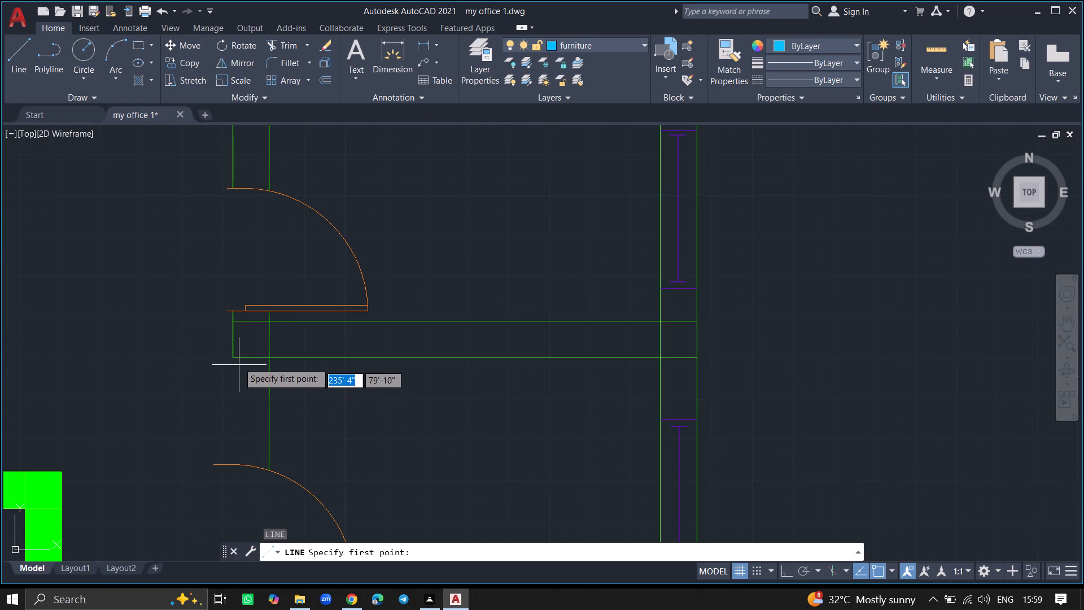
click(234, 356)
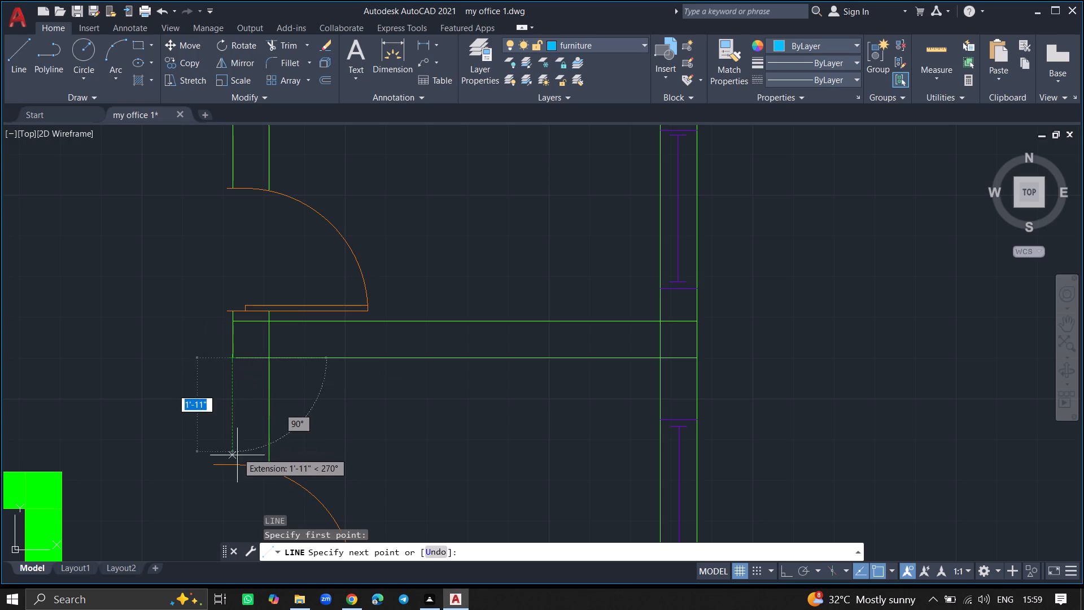
click(232, 465)
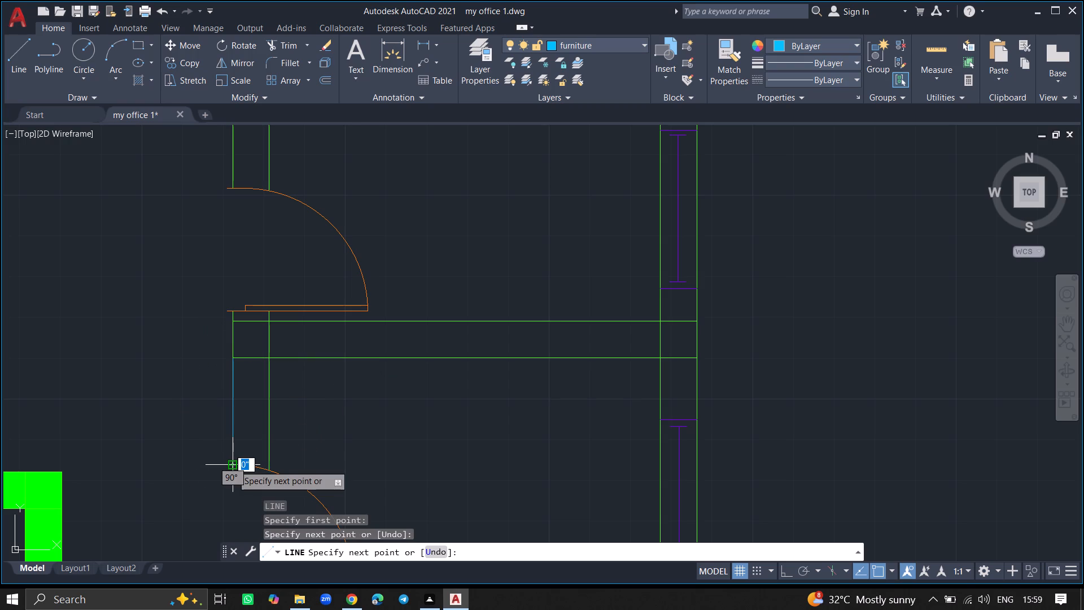
key(Return)
Move the new west wall line to the walls layer.
click(232, 445)
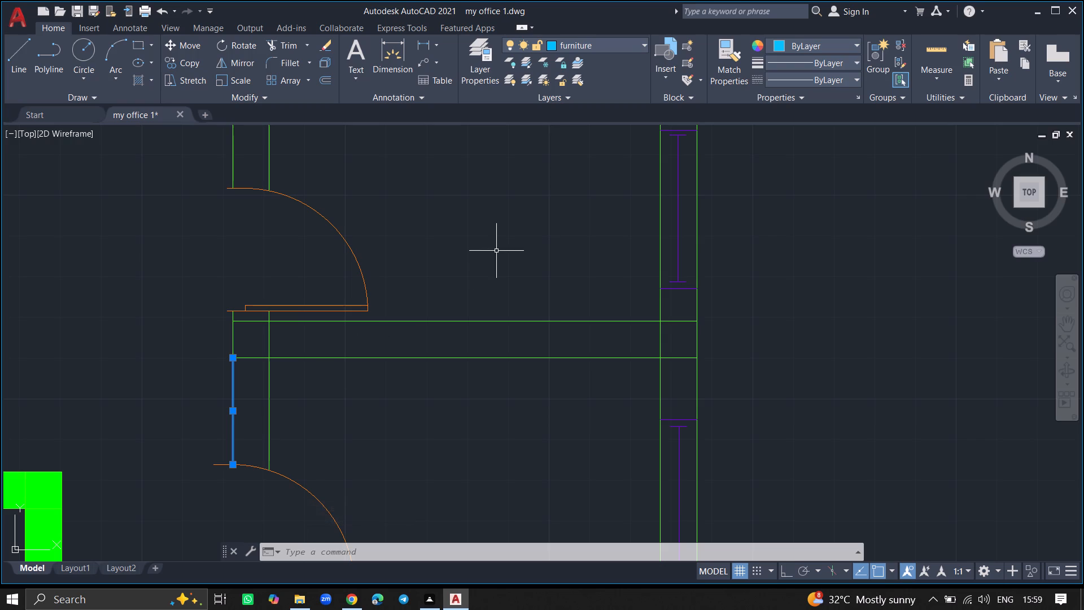
click(633, 45)
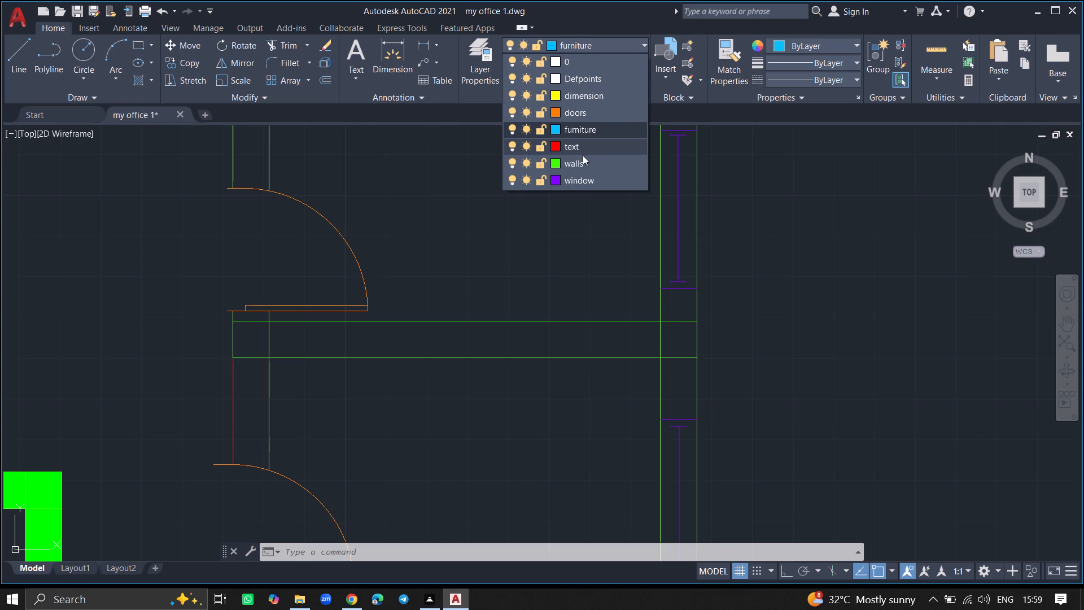
click(583, 159)
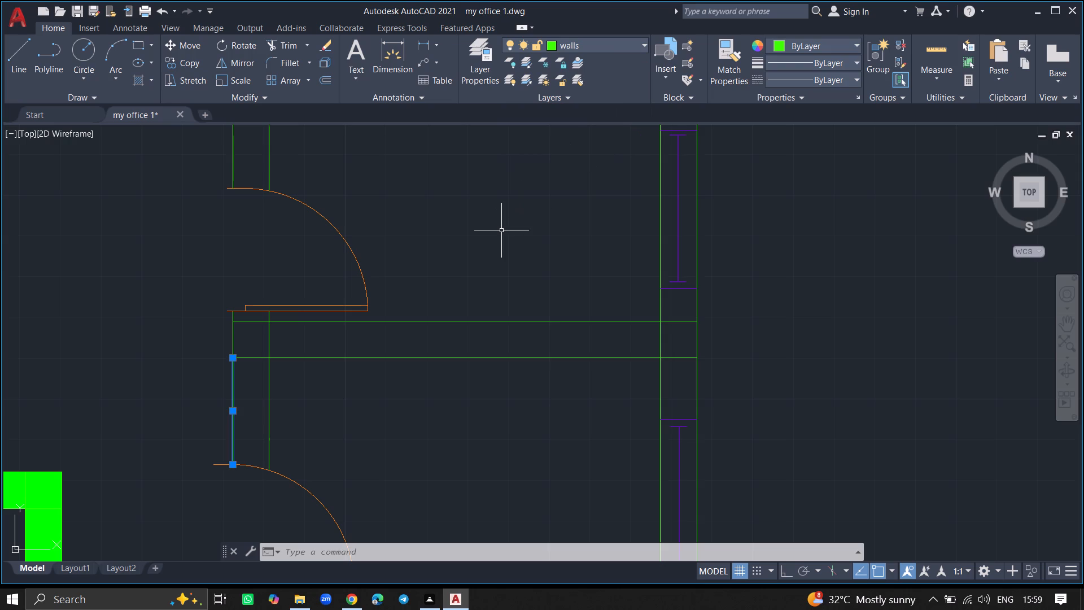
key(Escape)
Hatch the northernmost dividing wall between the small east rooms with ANSI32, including its west-wall segment, east corner and adjoining window stubs.
ctrl+scroll(501, 230, down, 1)
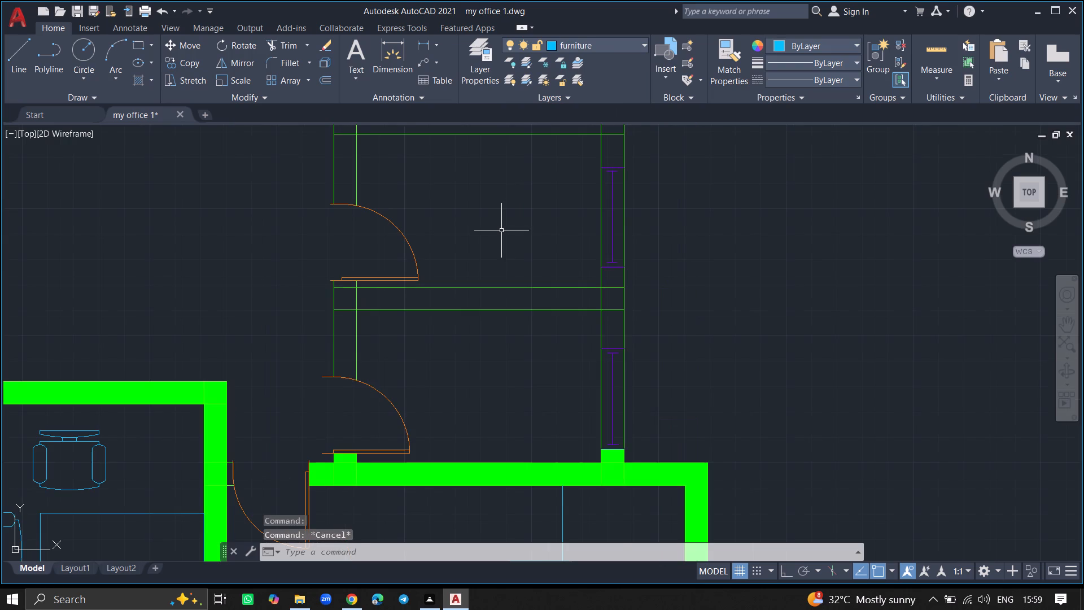
ctrl+scroll(475, 235, down, 3)
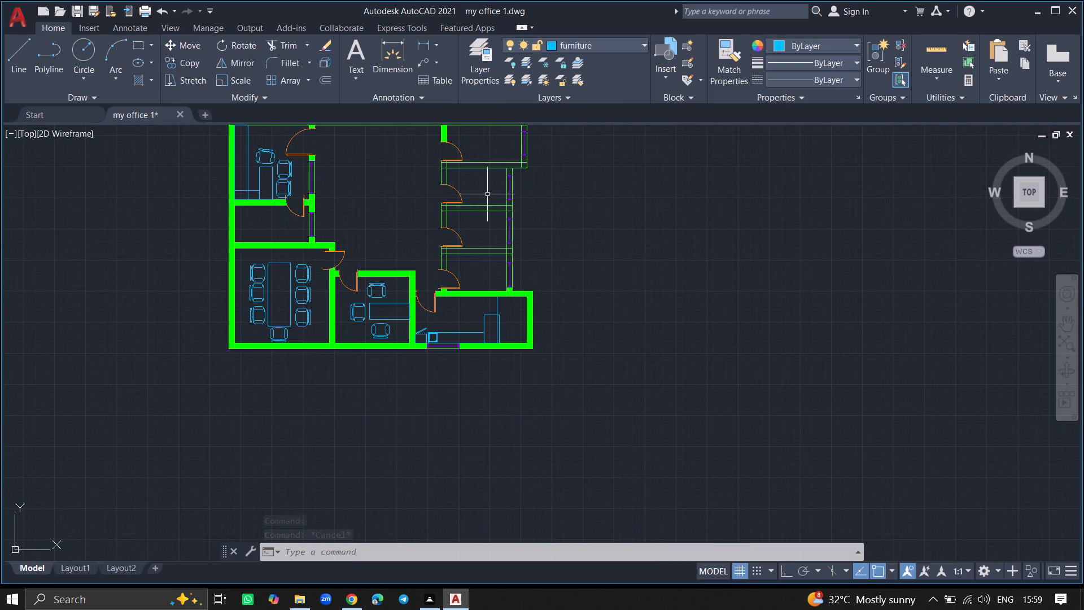
text(hatch)
key(Return)
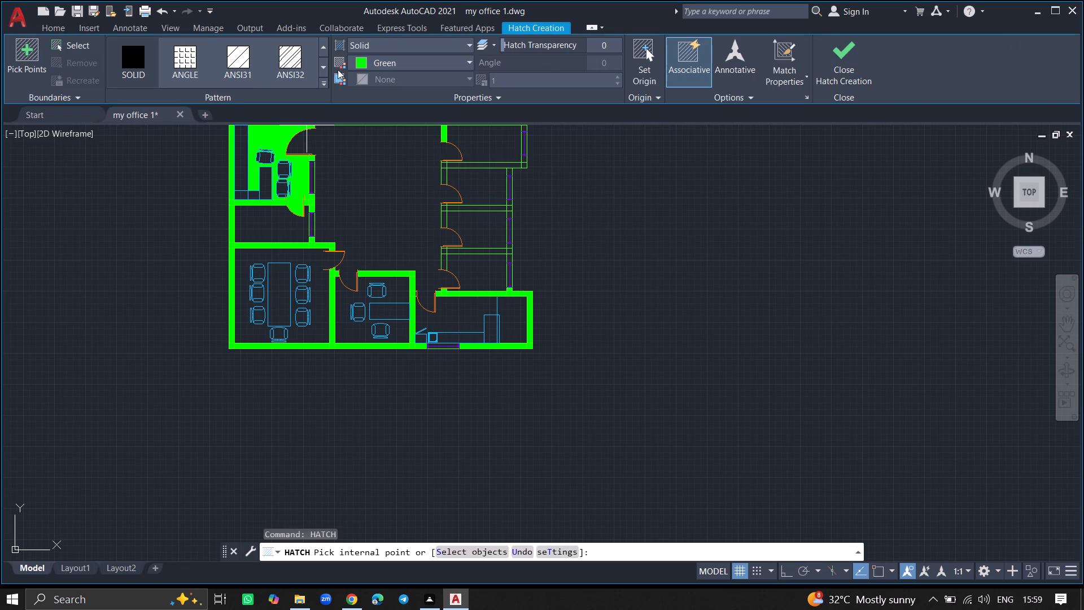
click(283, 67)
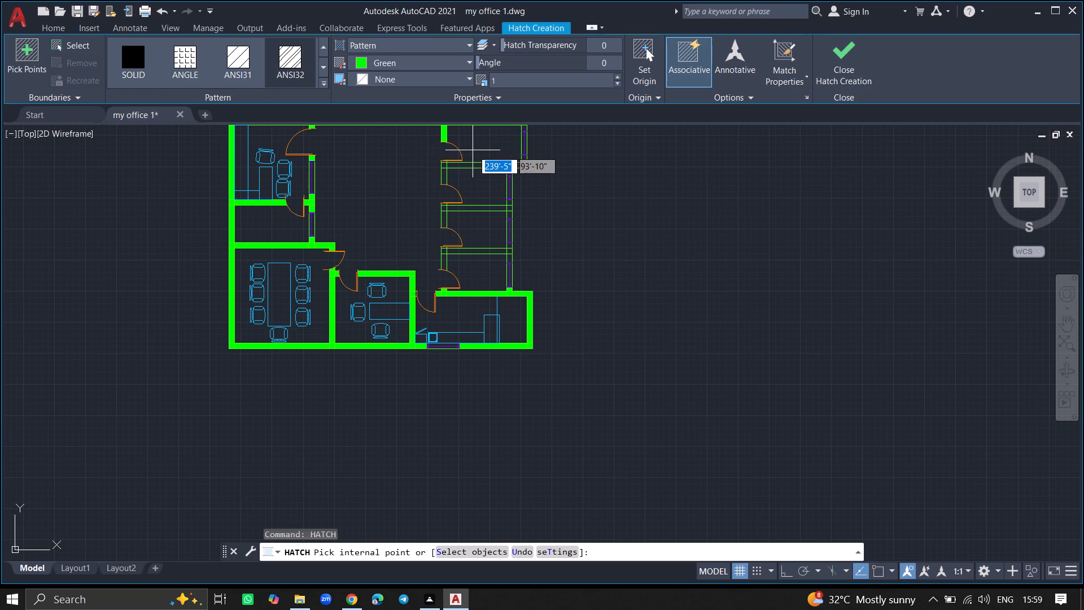
ctrl+scroll(473, 150, up, 7)
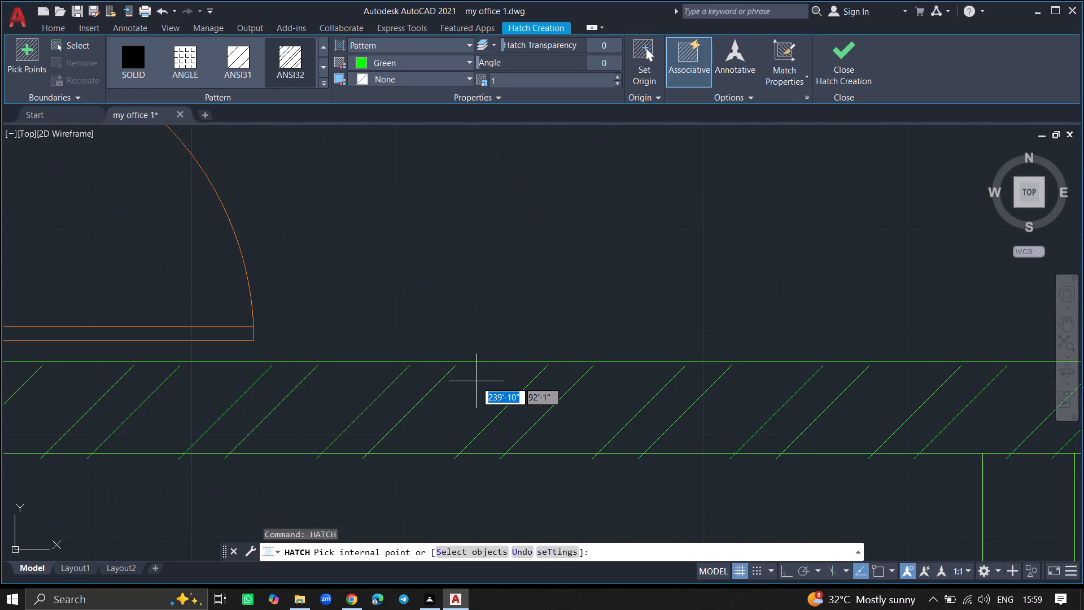
click(476, 381)
ctrl+scroll(476, 381, down, 3)
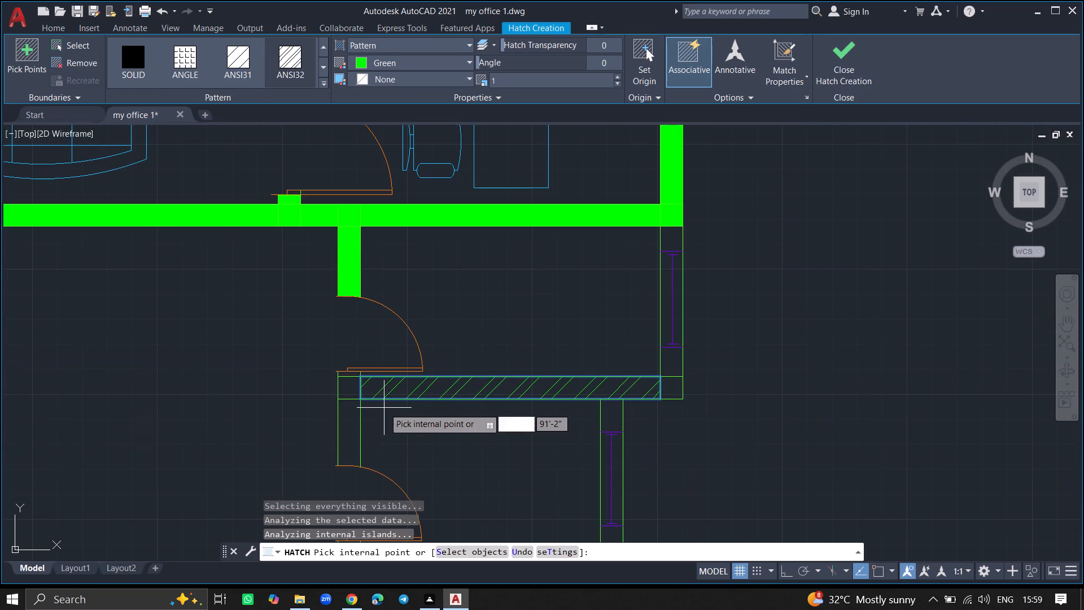
click(347, 395)
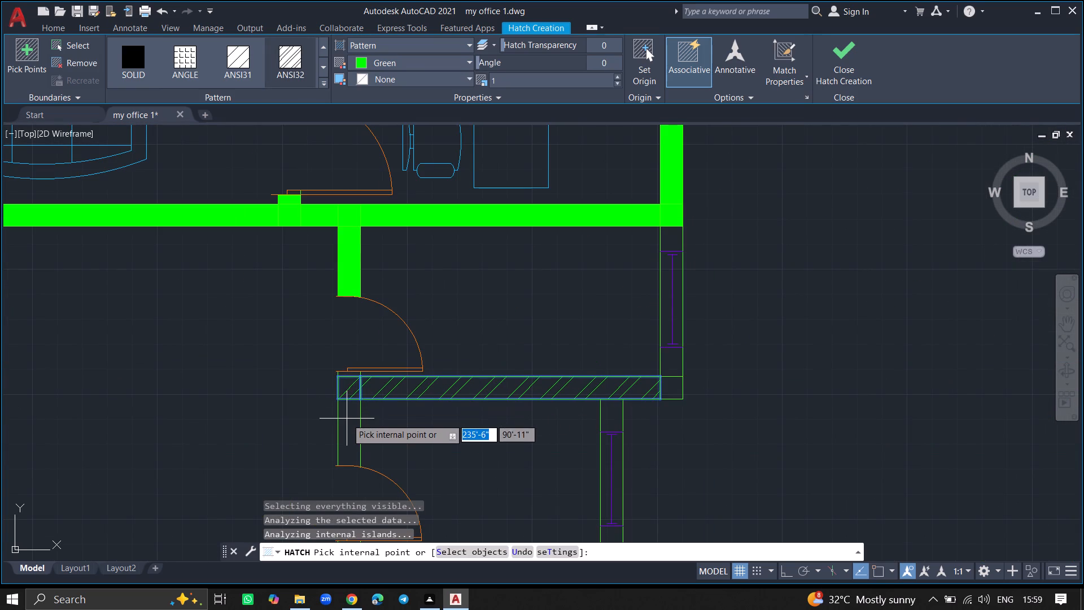
click(347, 419)
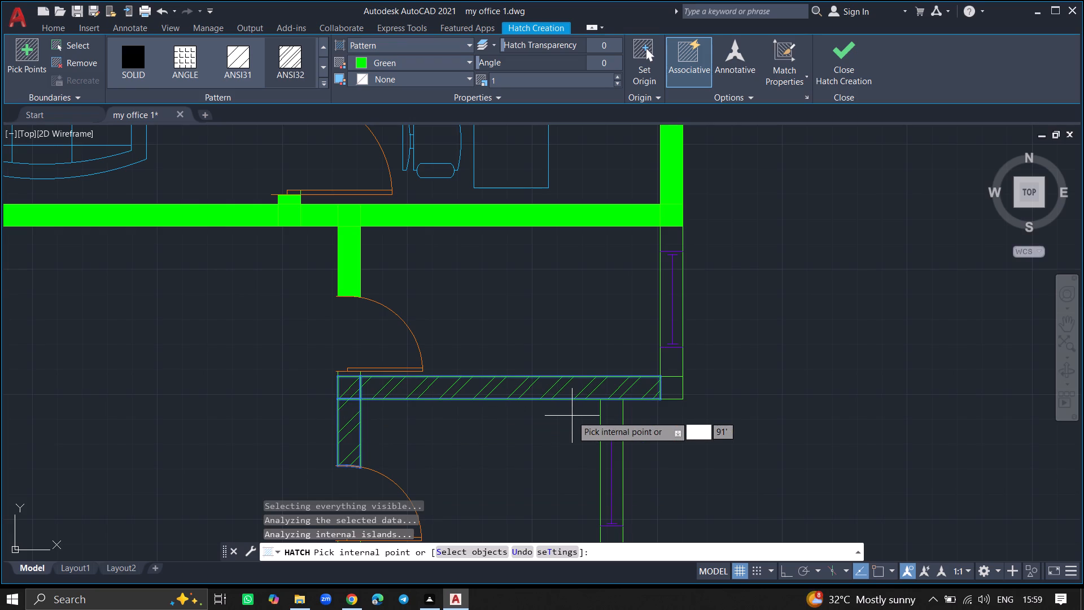
click(615, 415)
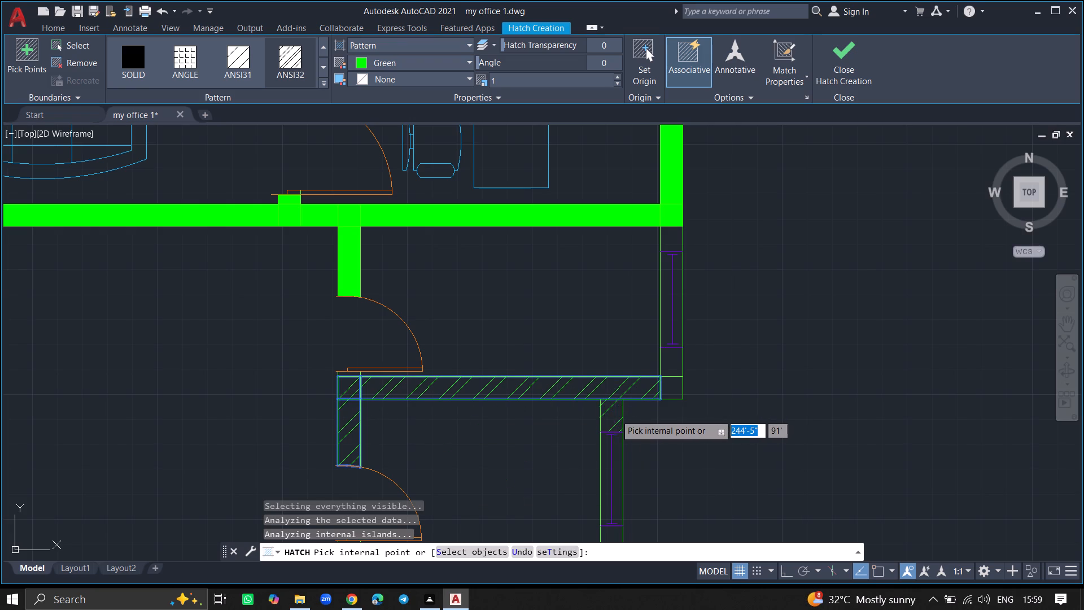
click(665, 389)
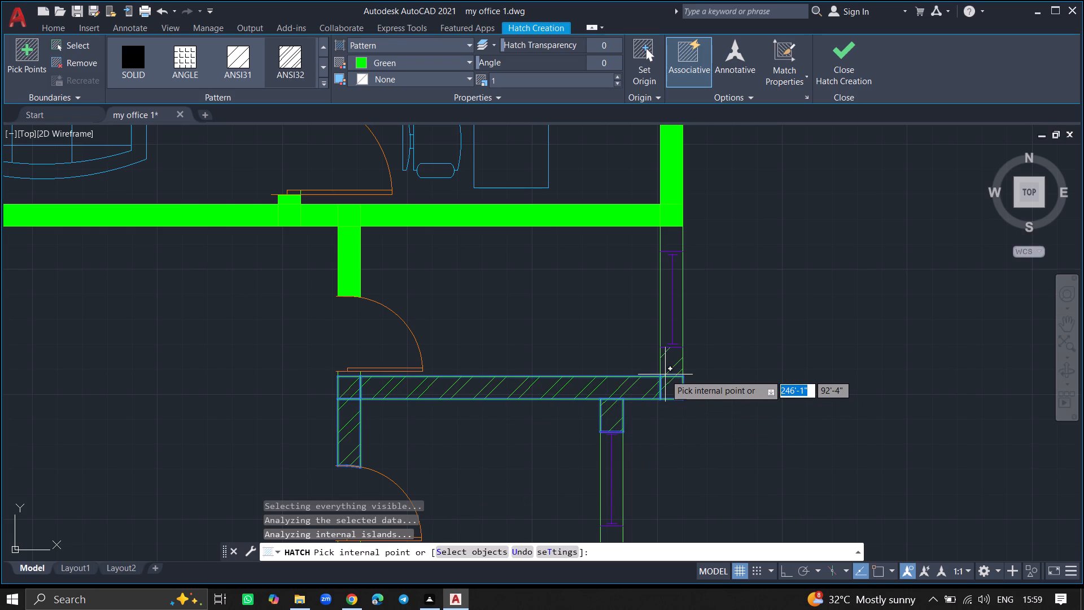
click(666, 373)
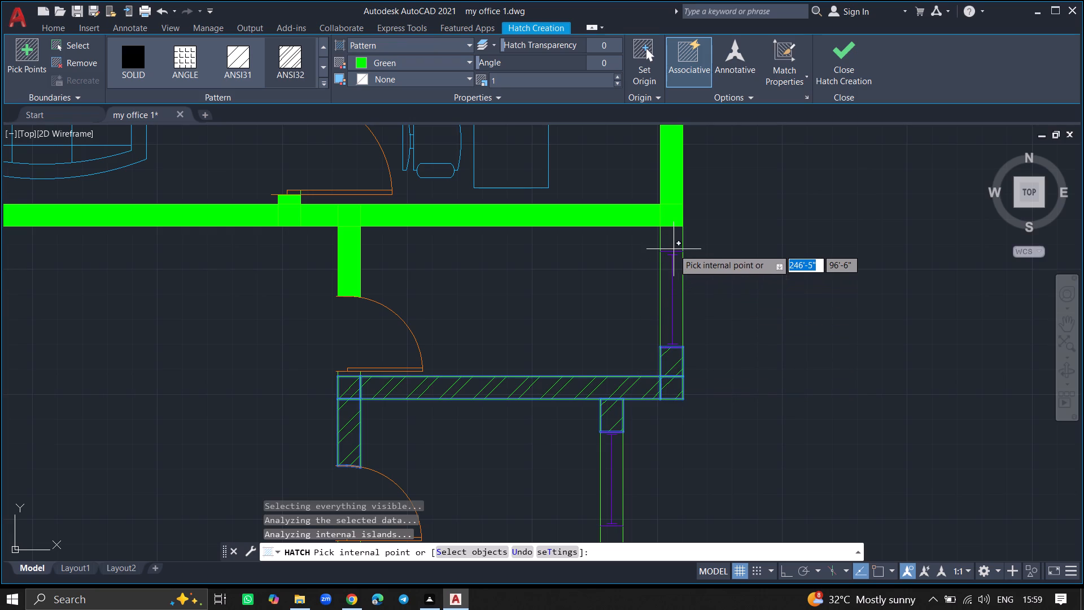
click(667, 240)
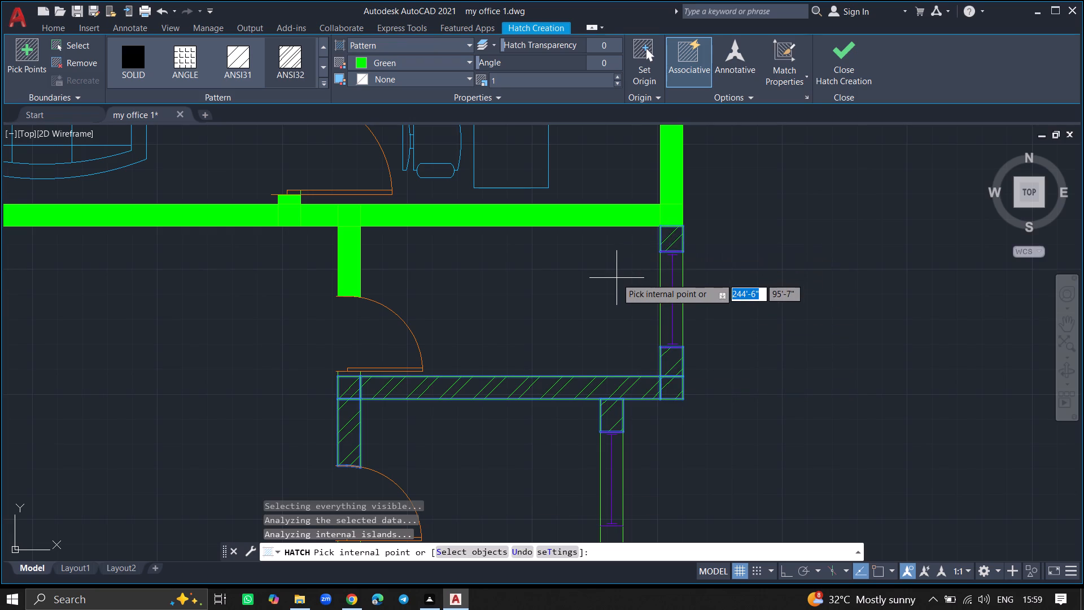
Add the middle dividing wall to the ANSI32 hatch, including its east-wall junction, west end and the west-wall segment below it.
ctrl+scroll(617, 278, down, 2)
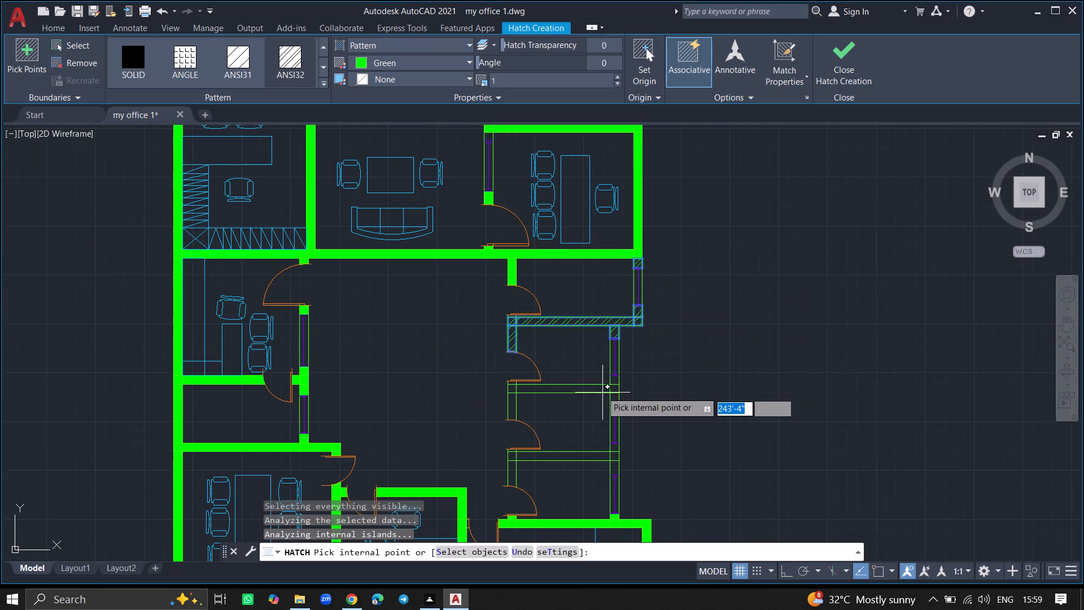
ctrl+scroll(596, 384, up, 4)
click(578, 416)
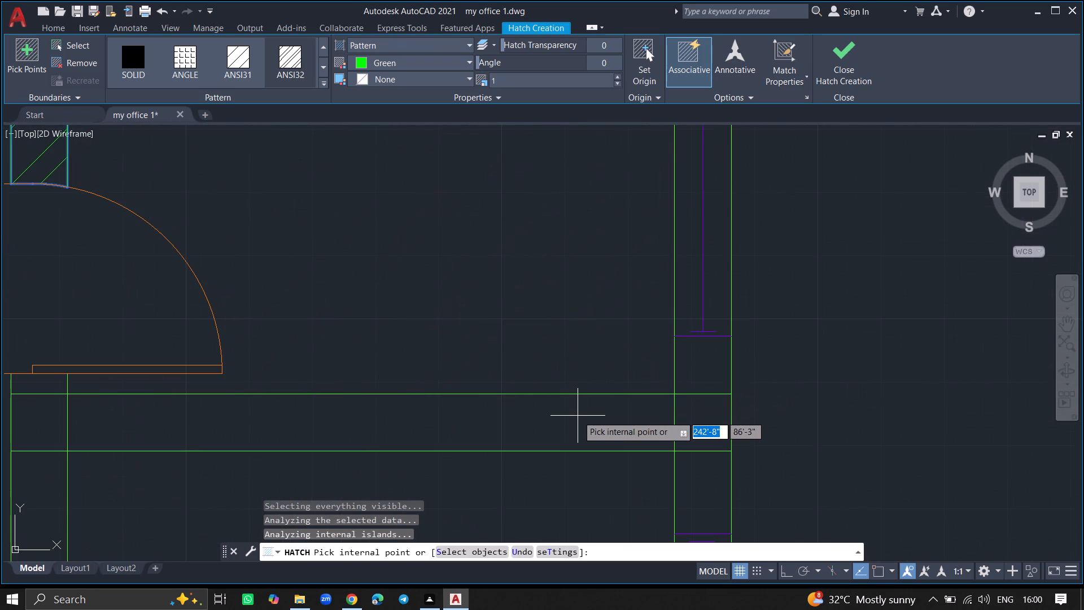
click(578, 416)
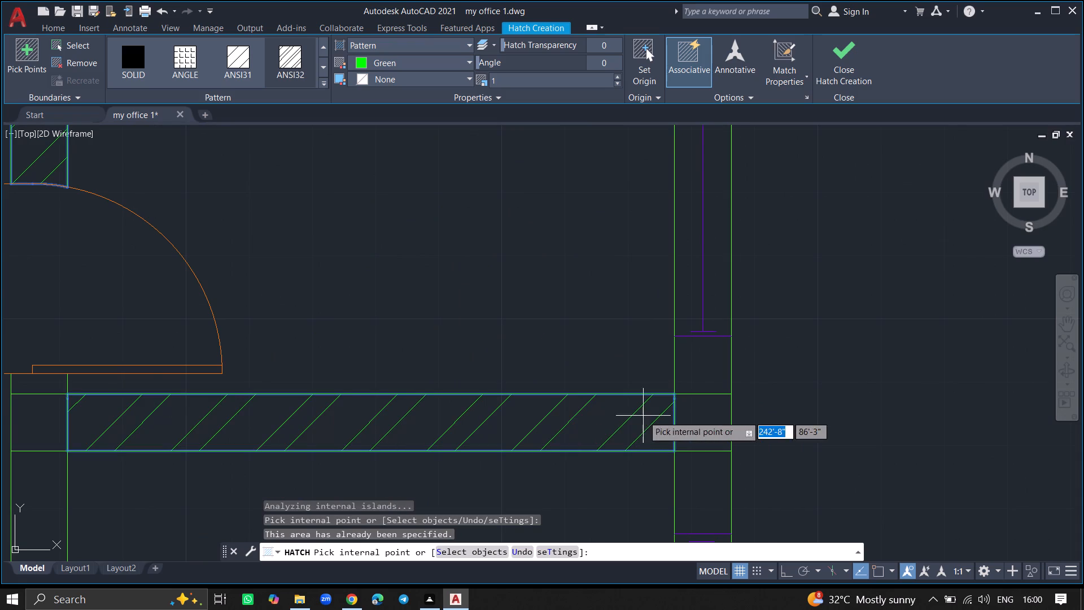
click(707, 418)
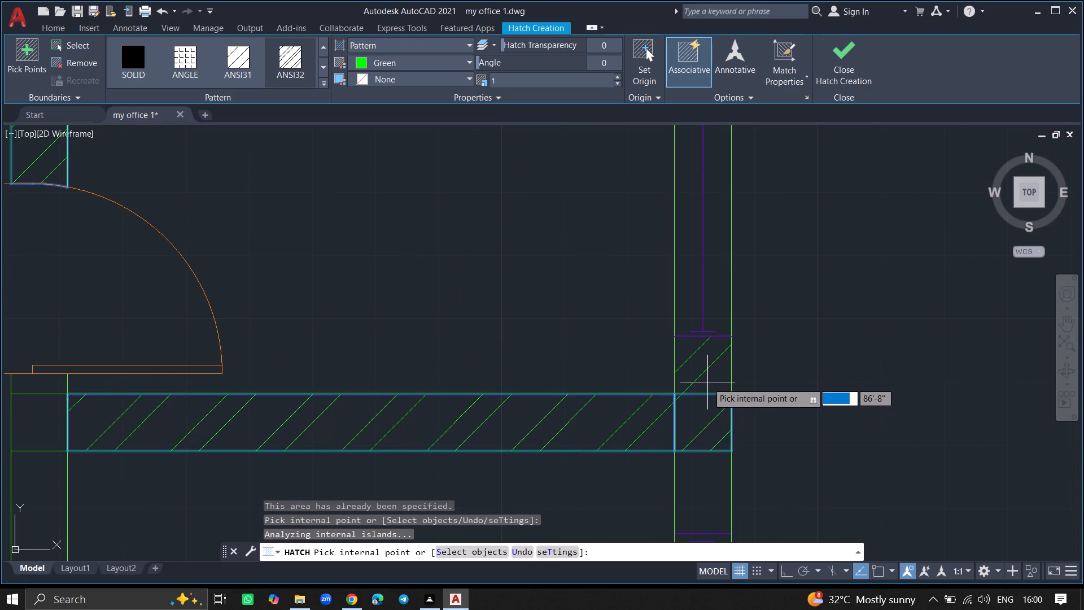
ctrl+scroll(707, 382, down, 6)
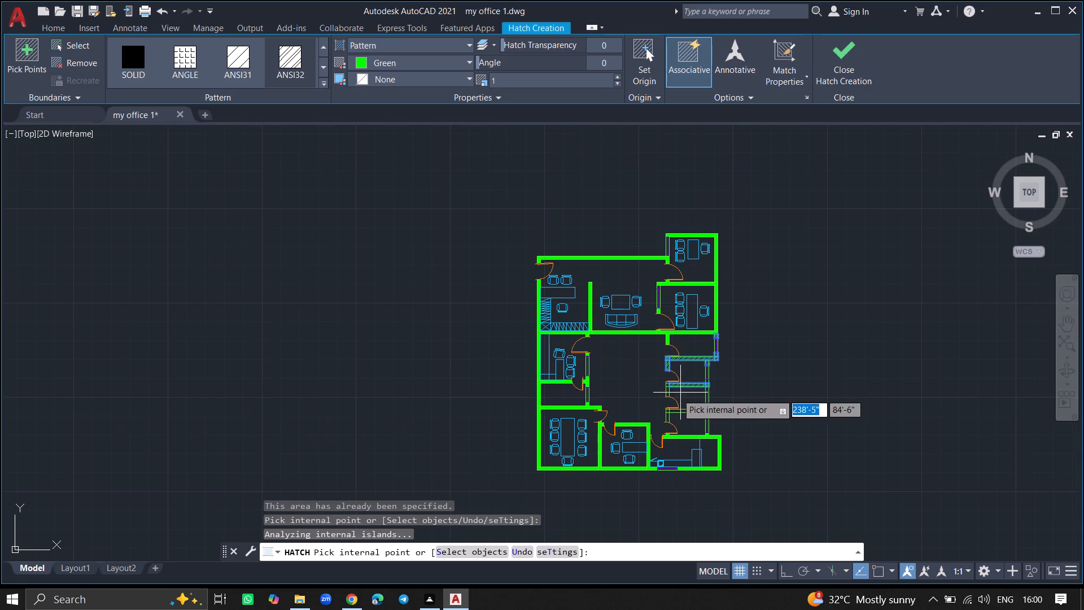
ctrl+scroll(659, 399, up, 3)
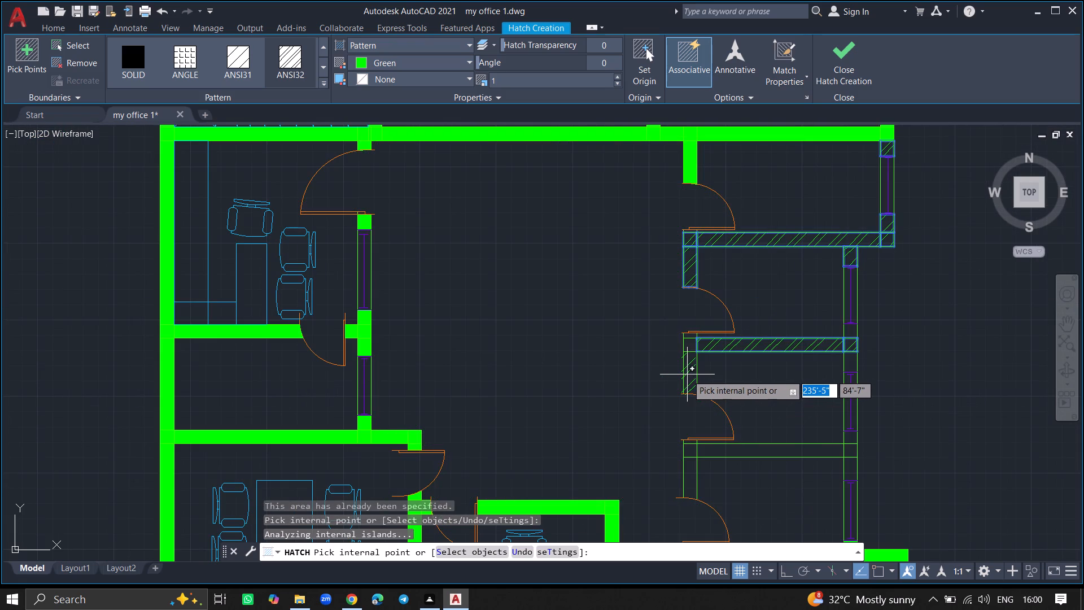
click(688, 374)
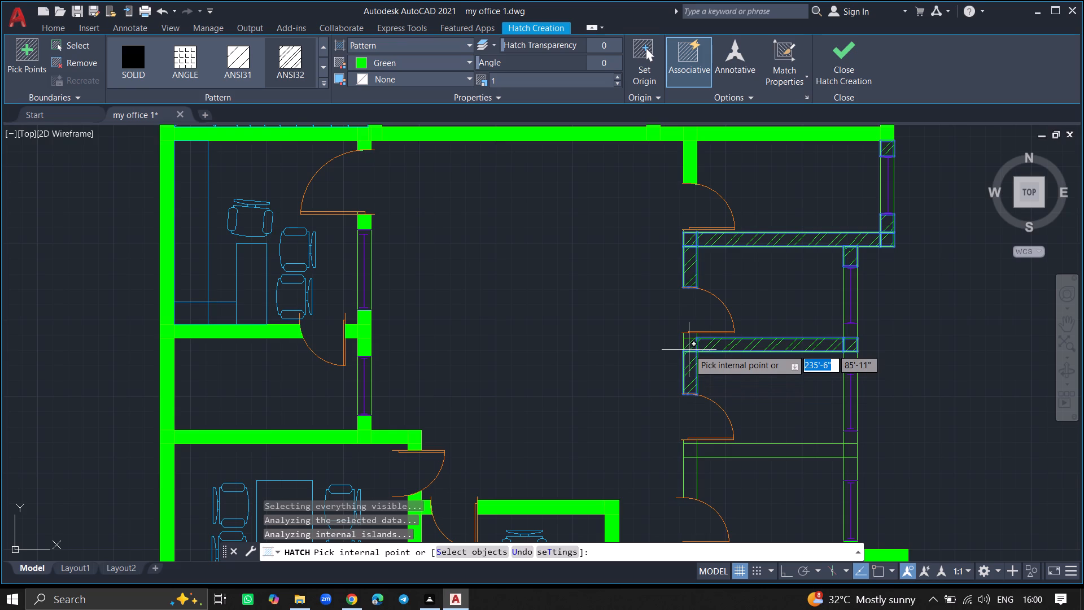
click(689, 349)
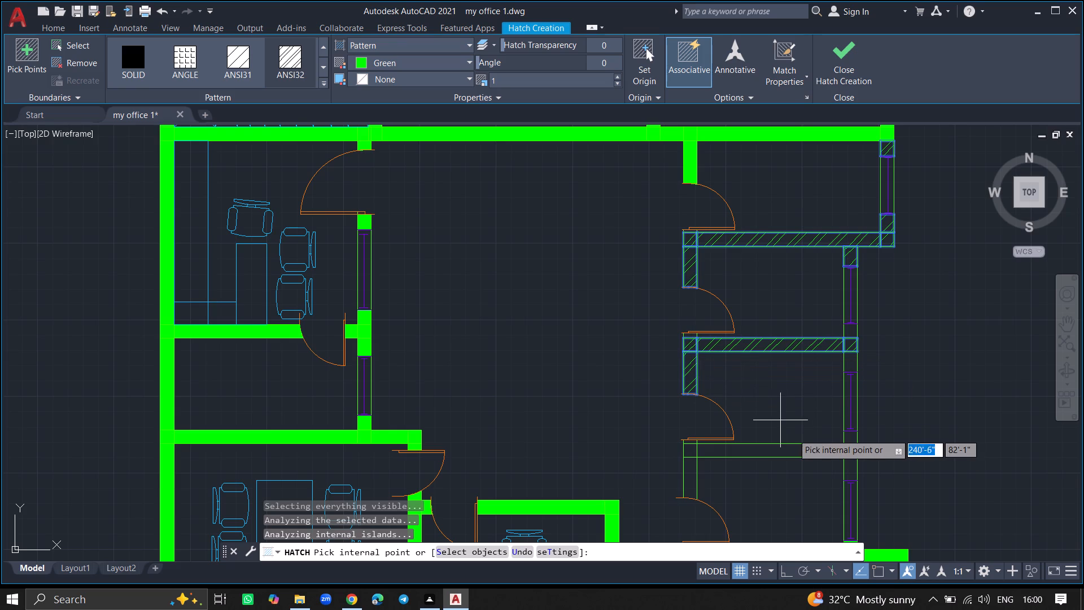
Hatch the southernmost dividing wall, its end junctions and the wall segments below them, plus the east-wall stub below the middle dividing wall.
click(808, 455)
ctrl+scroll(808, 455, up, 1)
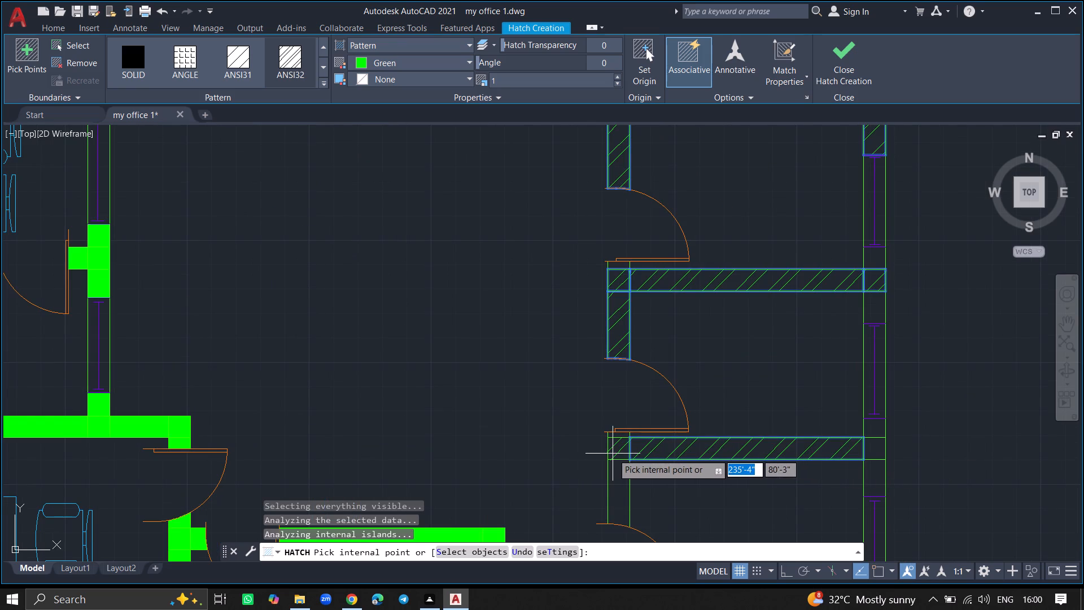
click(613, 454)
click(619, 495)
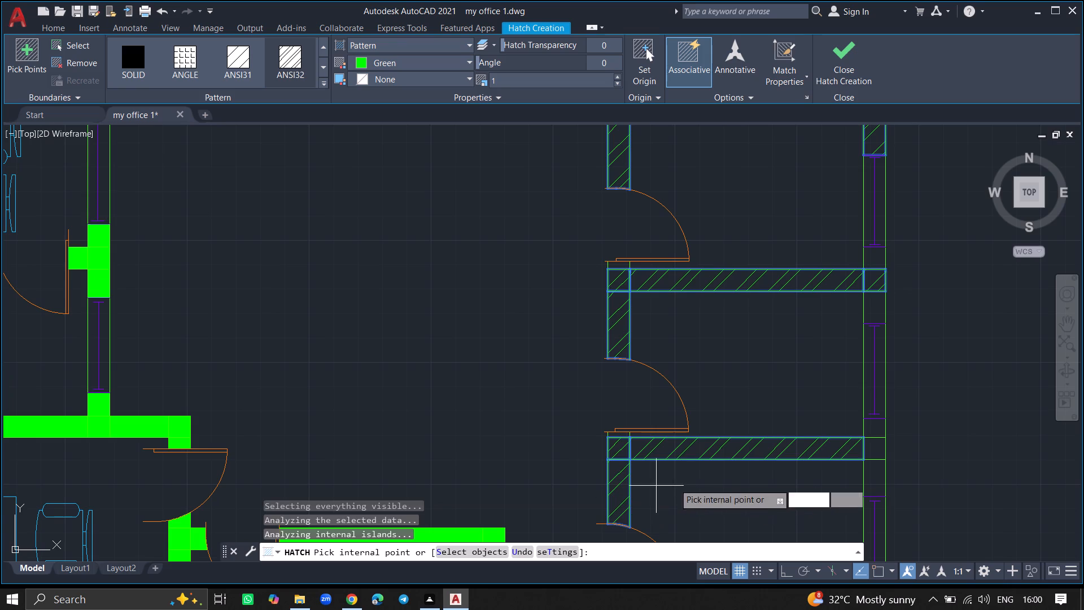
click(877, 451)
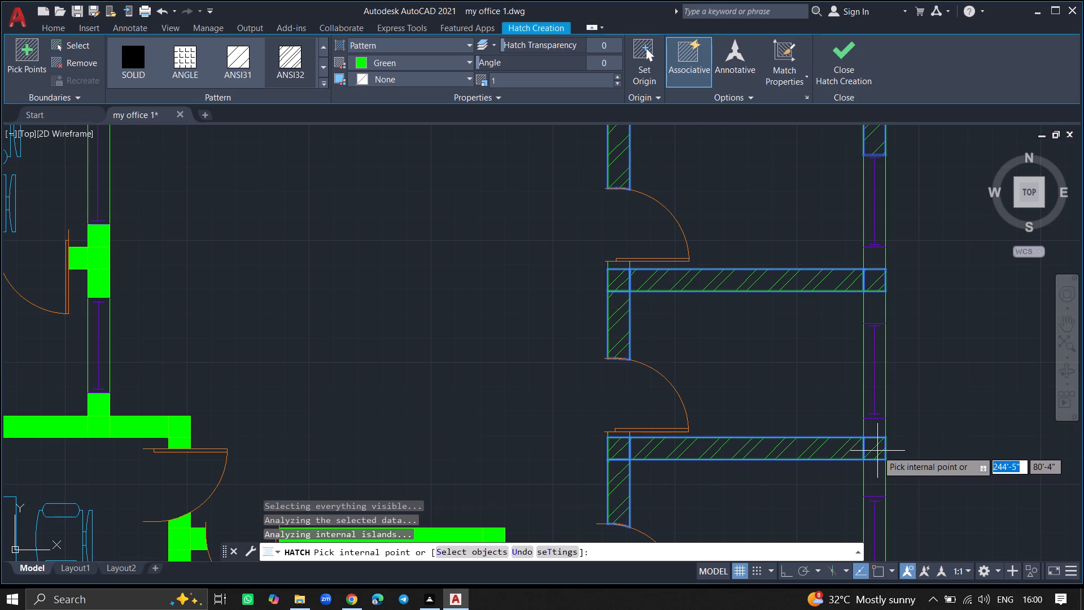
ctrl+scroll(877, 451, up, 4)
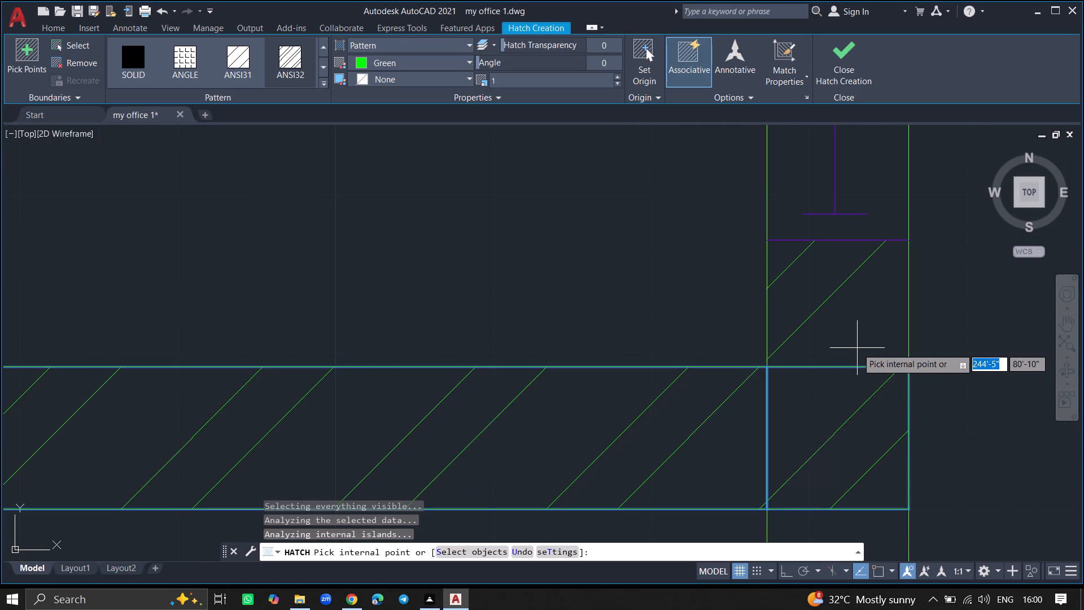
ctrl+scroll(877, 353, down, 4)
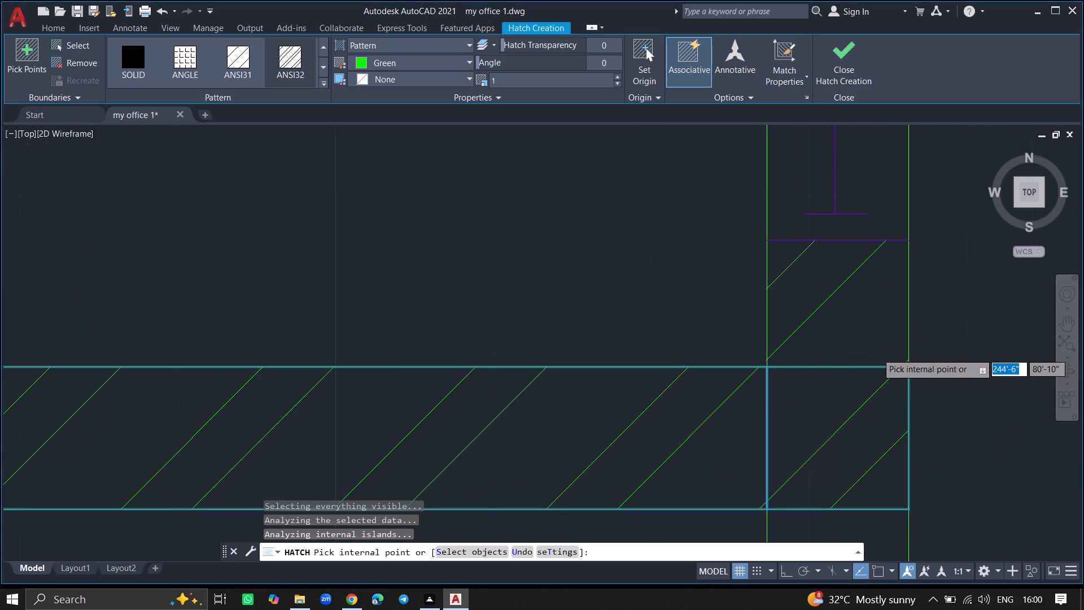
ctrl+scroll(877, 353, down, 4)
ctrl+scroll(876, 373, up, 7)
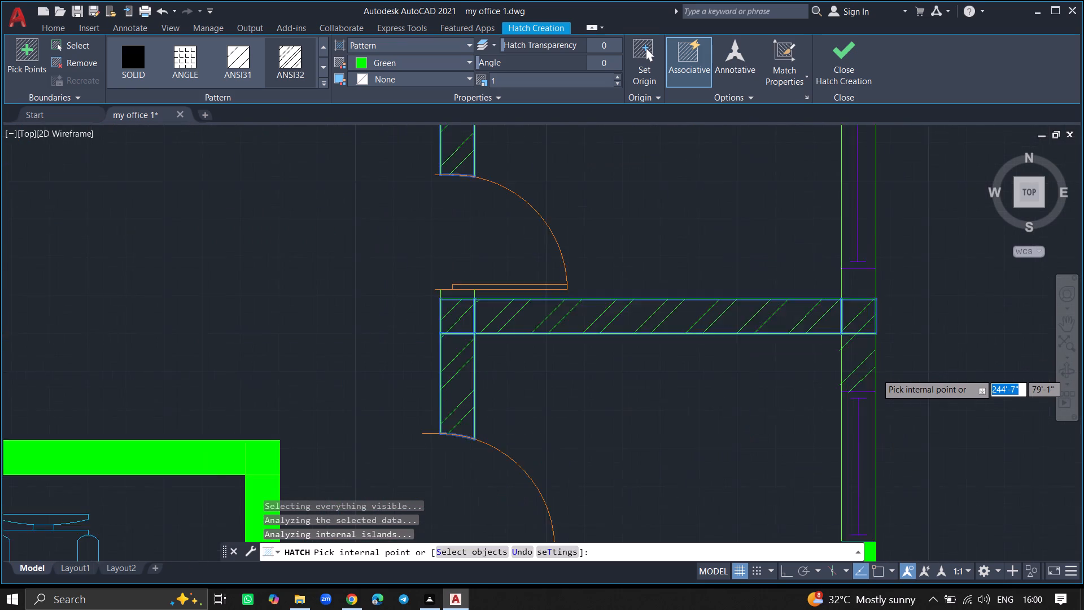
click(858, 358)
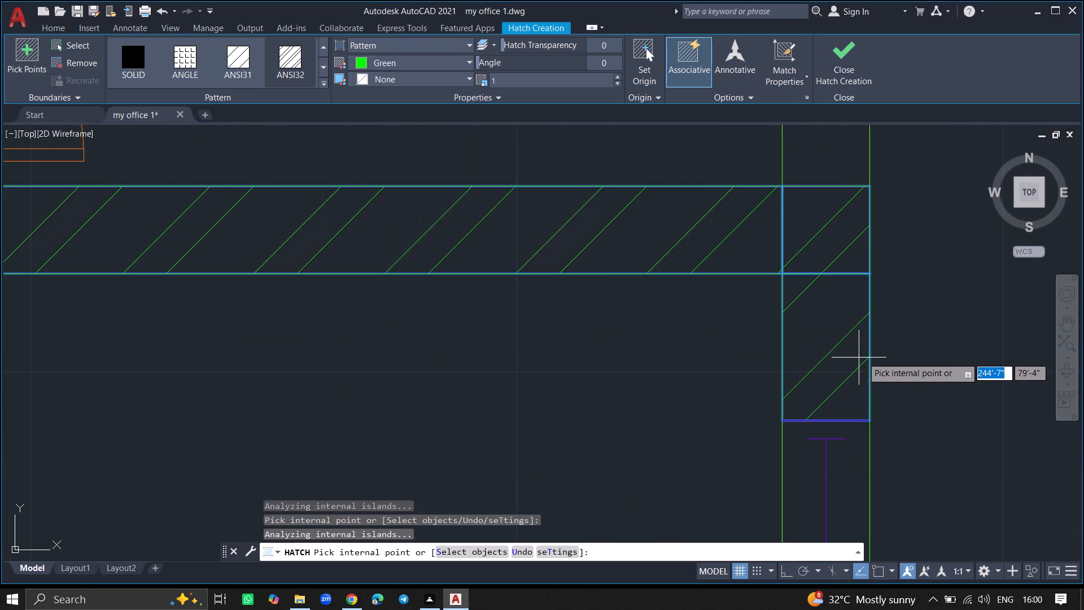
ctrl+scroll(901, 350, down, 3)
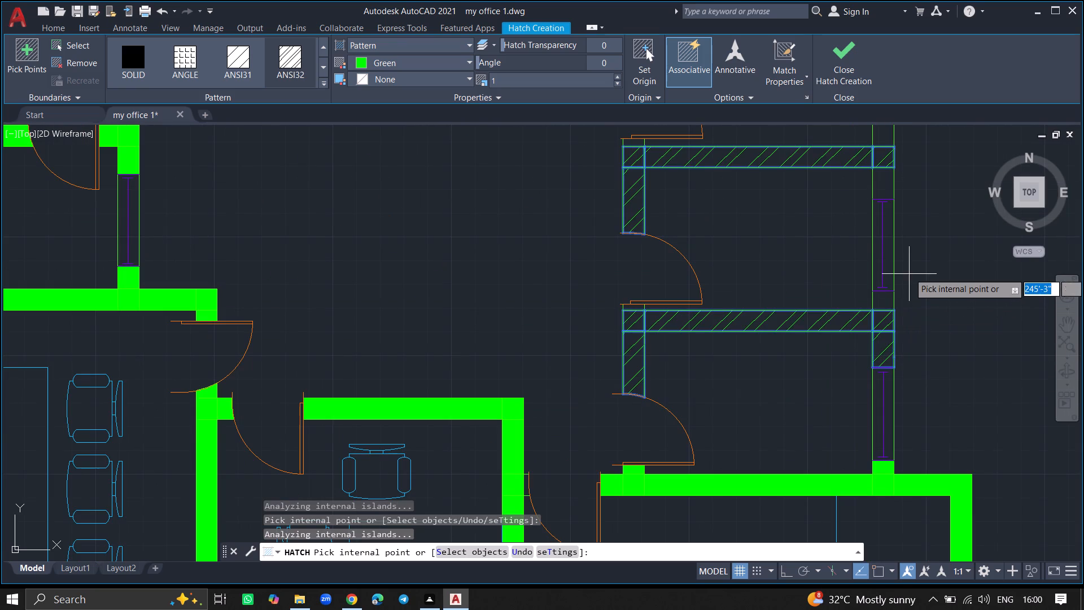
click(882, 187)
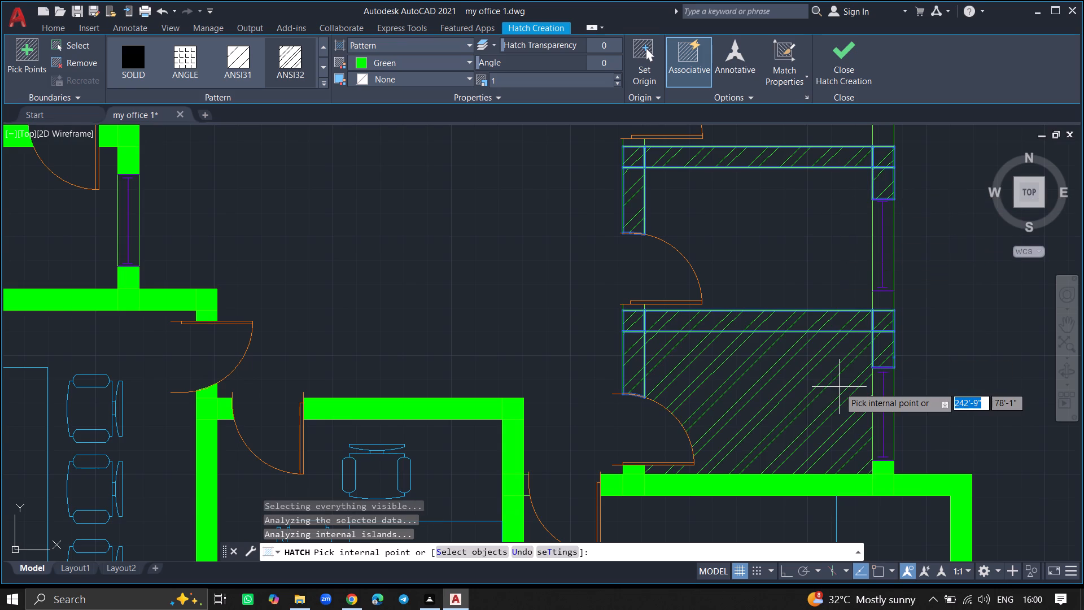
key(Return)
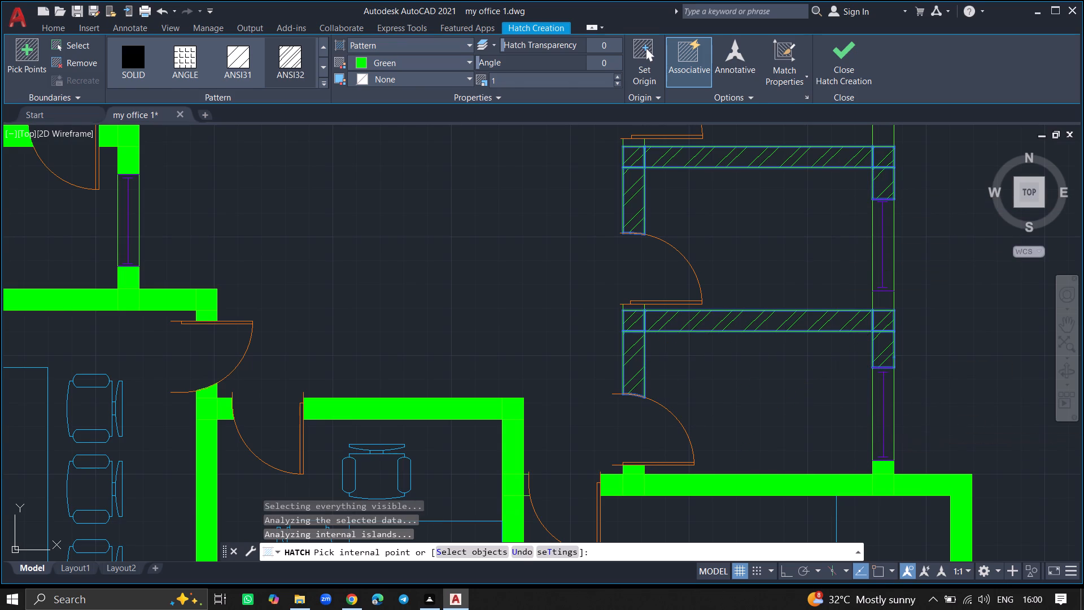
Draw a 5' horizontal line running east in the central hall, north of the small southern office, with Ortho on.
ctrl+scroll(934, 425, down, 3)
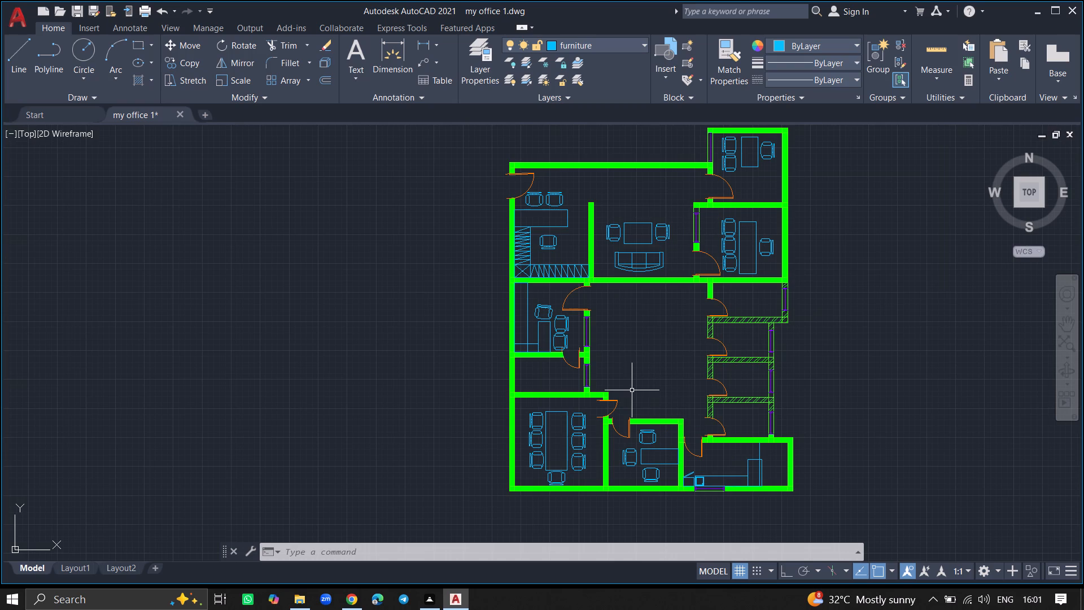
ctrl+scroll(631, 390, up, 2)
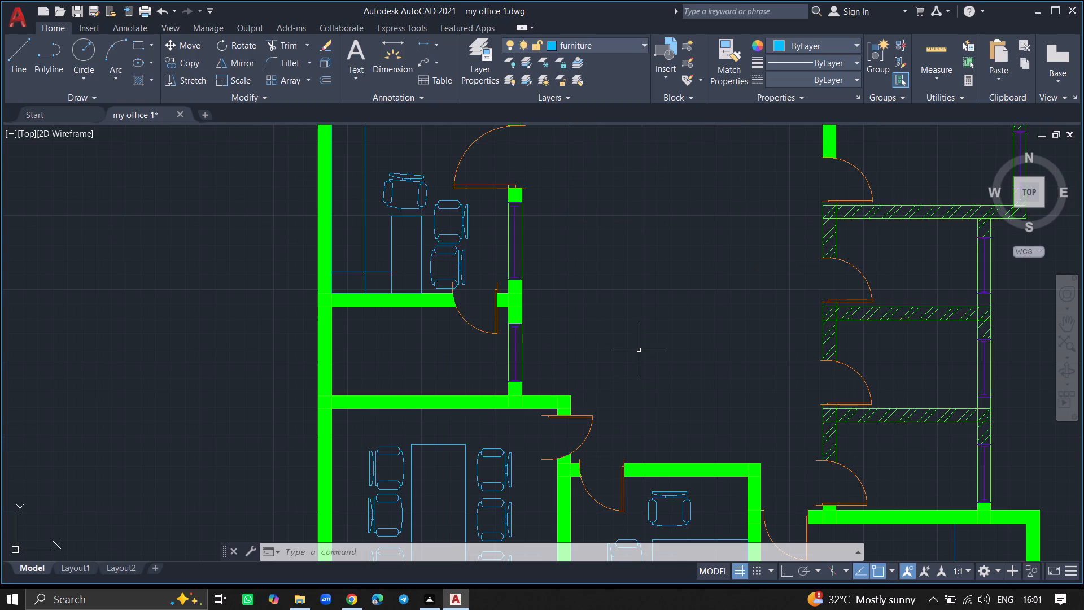
key(l)
key(Return)
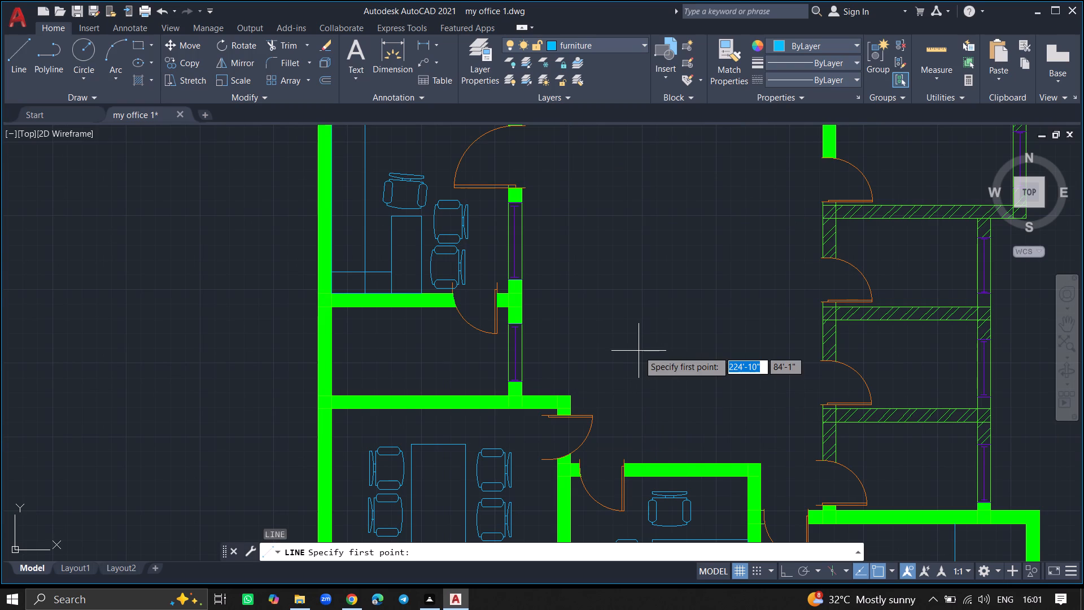
click(621, 381)
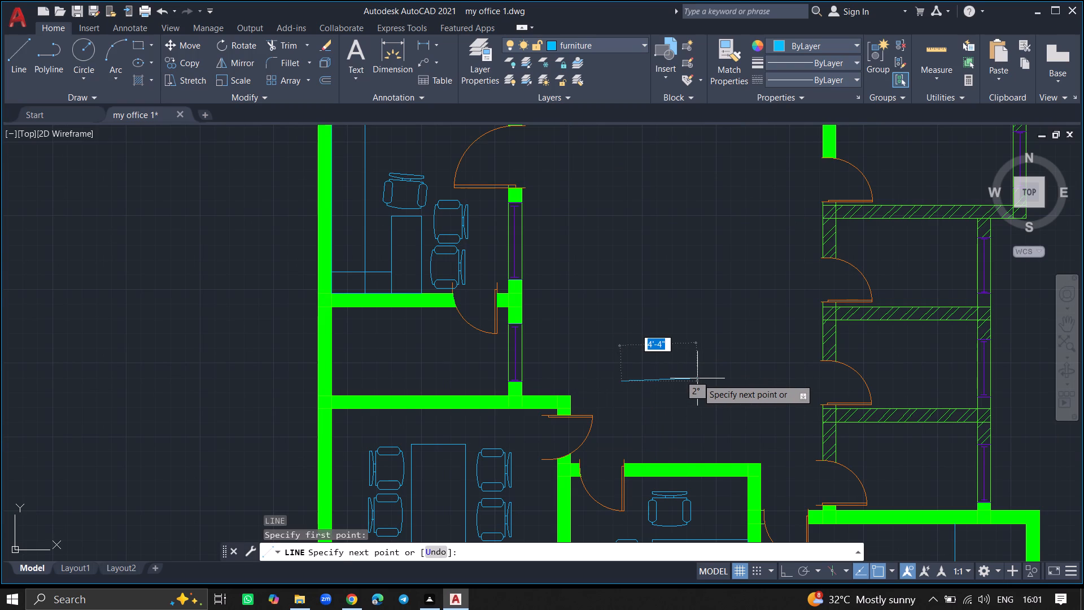
key(F8)
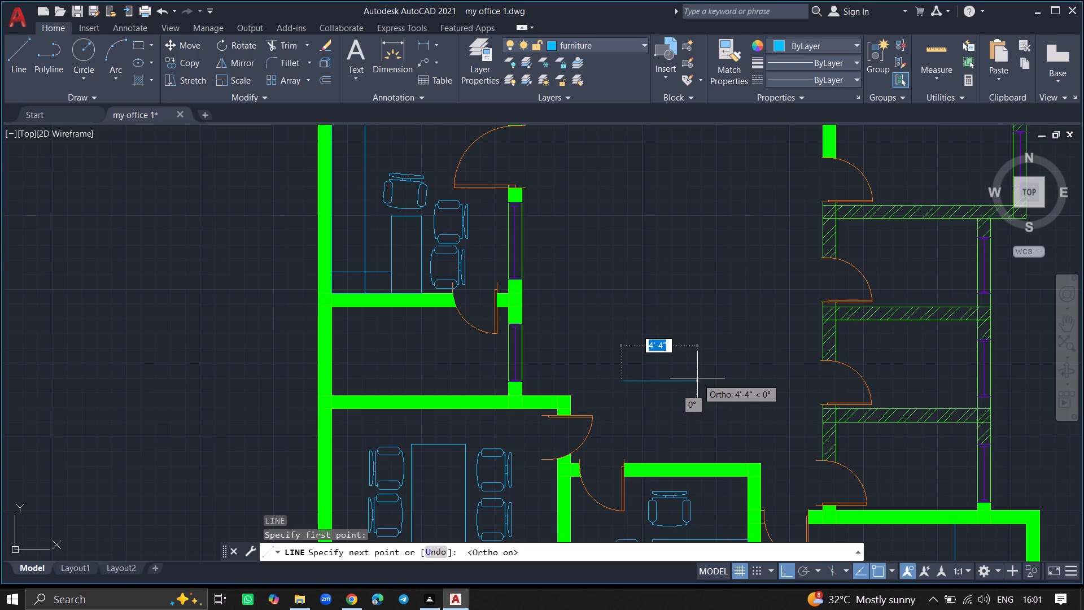
key(5)
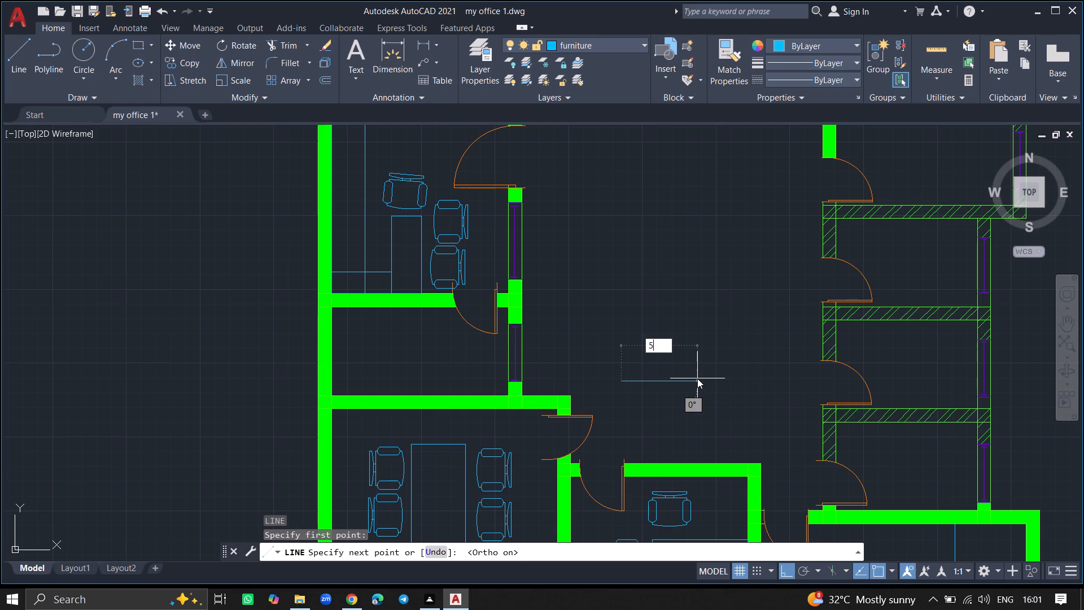
key(apostrophe)
key(Return)
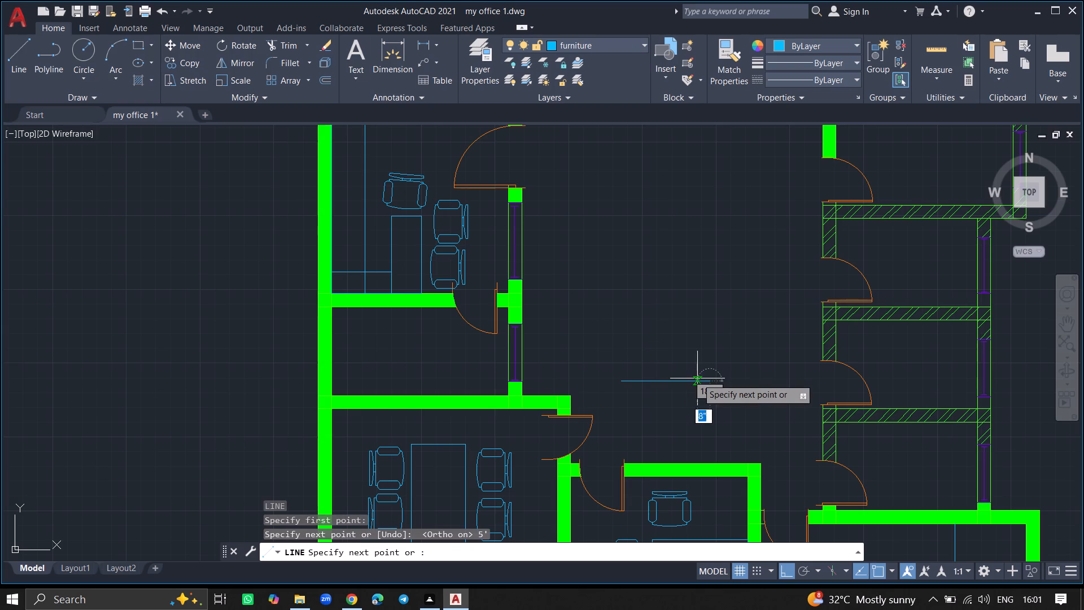
key(Return)
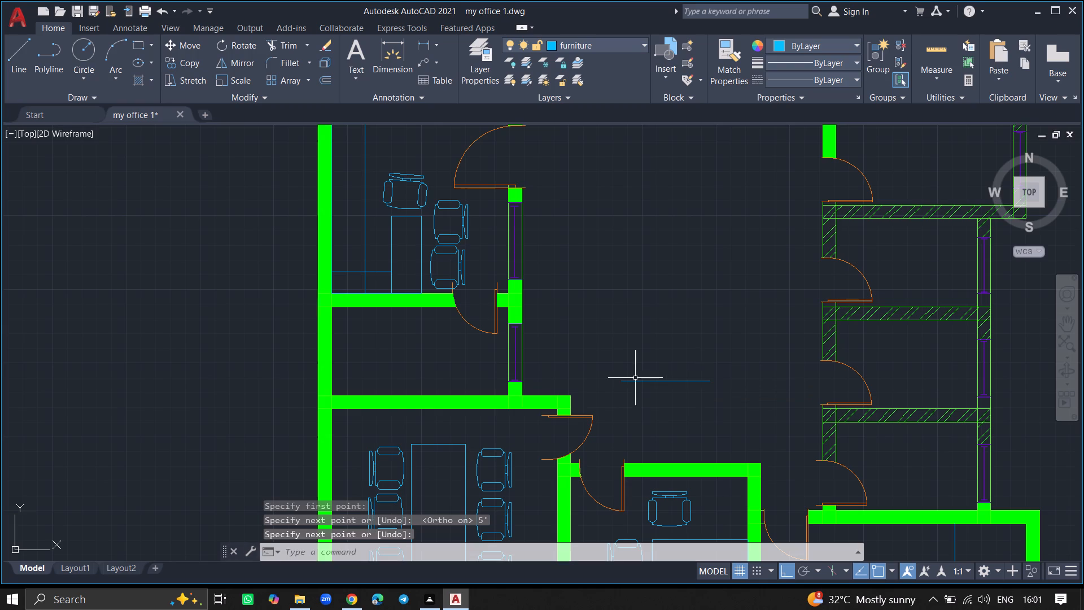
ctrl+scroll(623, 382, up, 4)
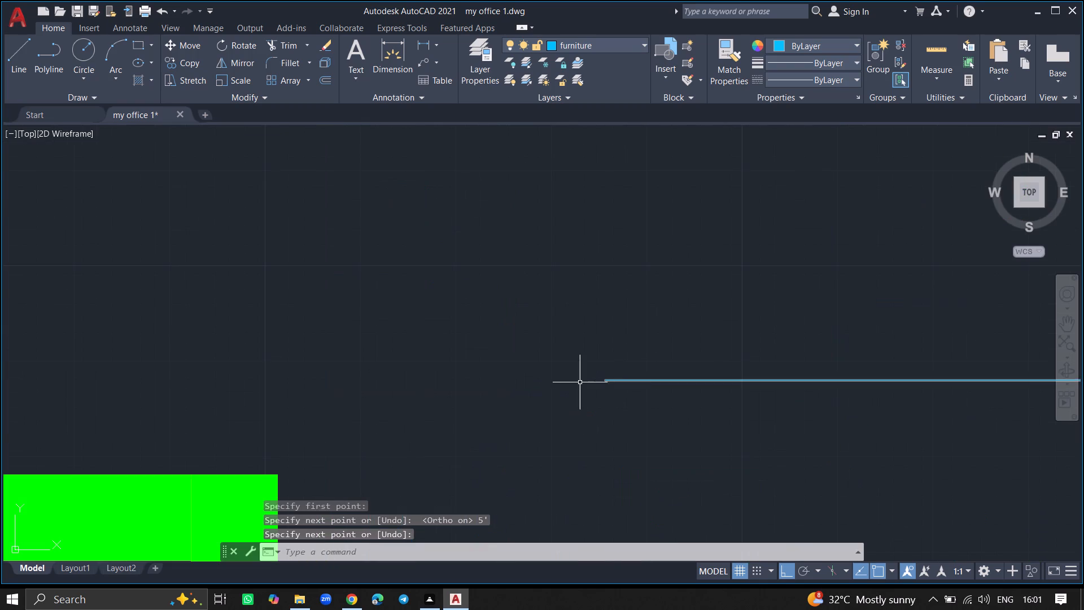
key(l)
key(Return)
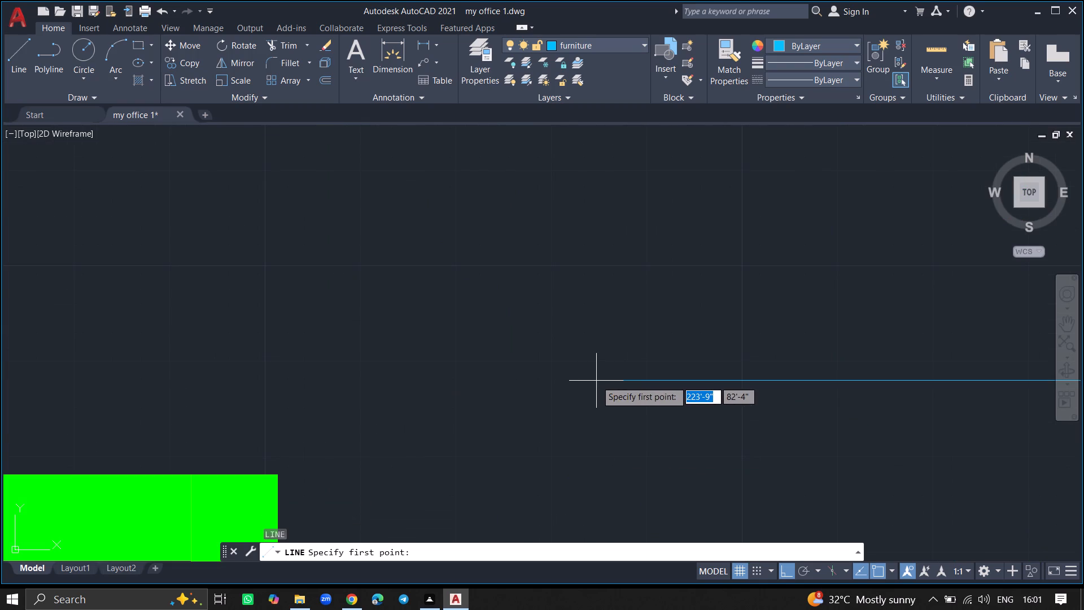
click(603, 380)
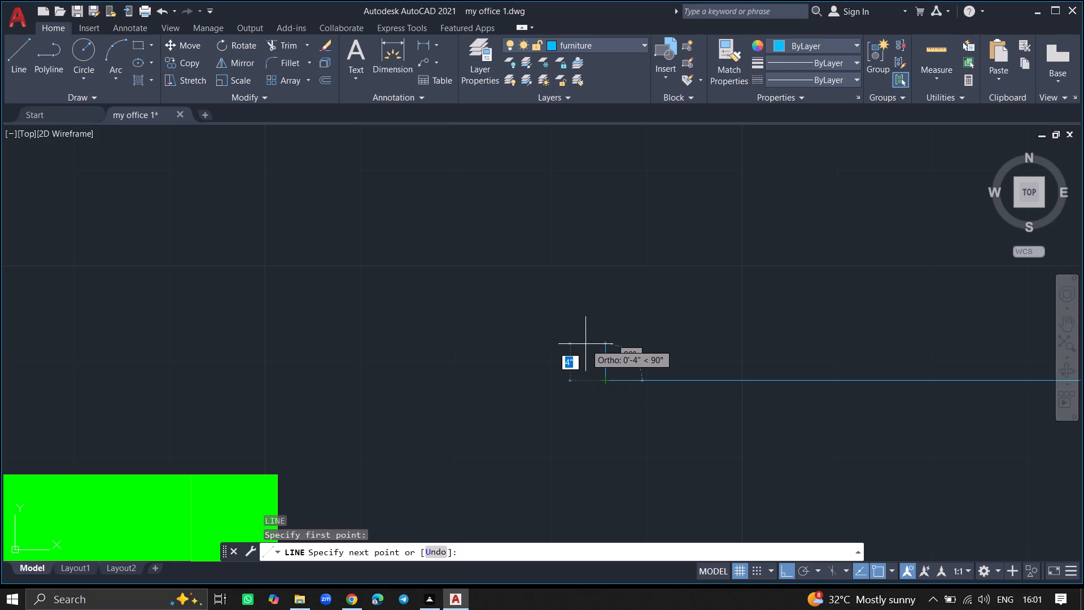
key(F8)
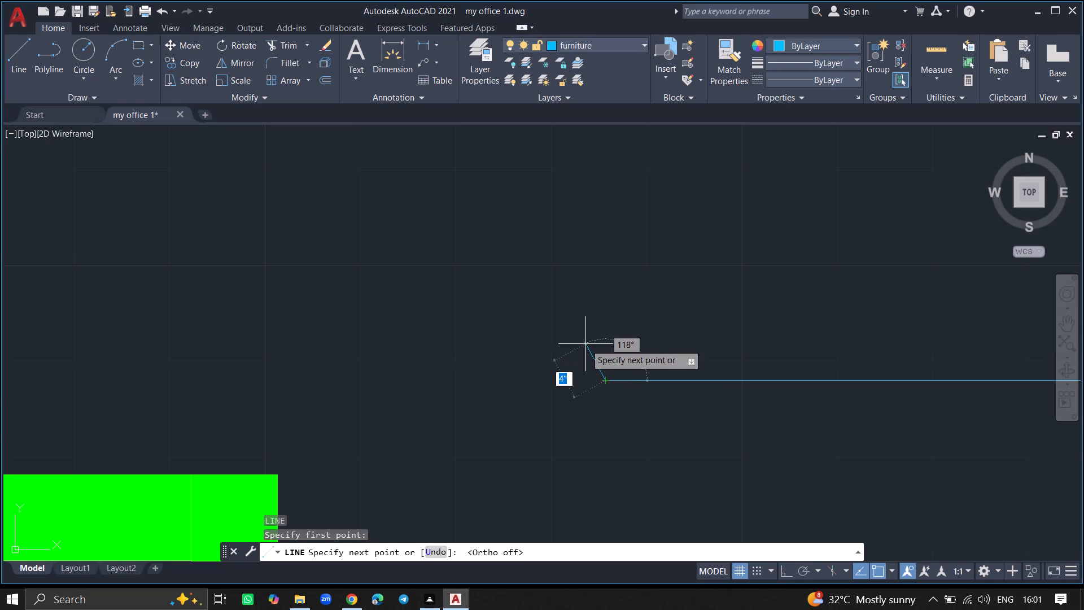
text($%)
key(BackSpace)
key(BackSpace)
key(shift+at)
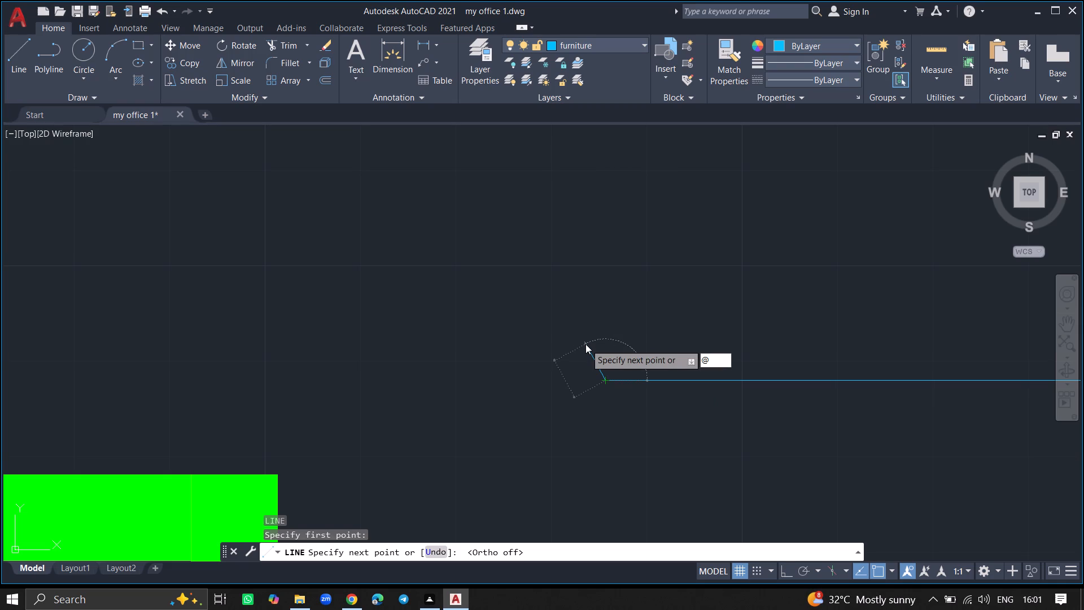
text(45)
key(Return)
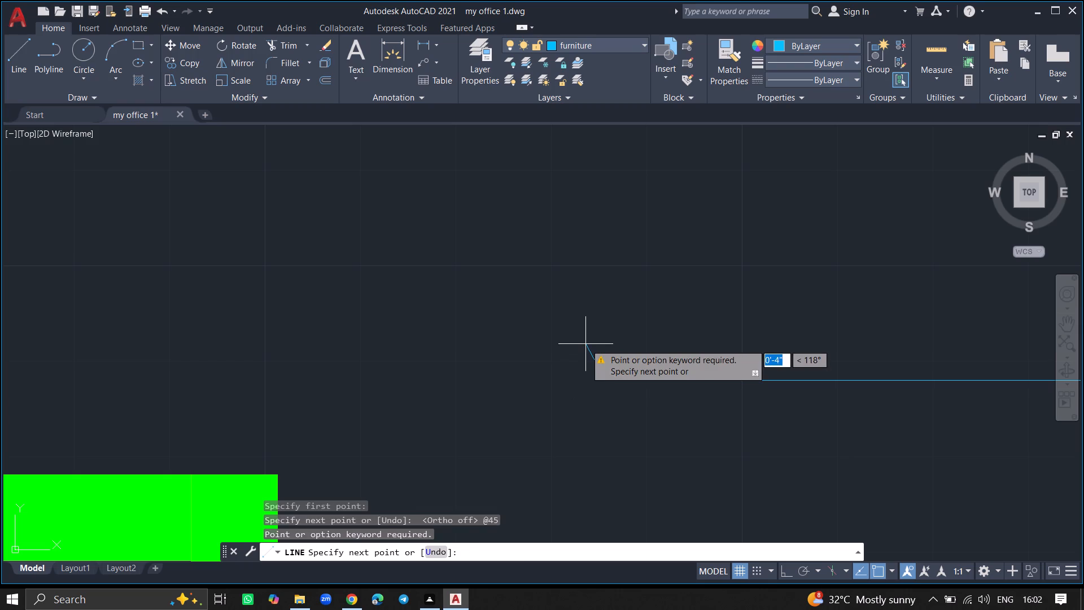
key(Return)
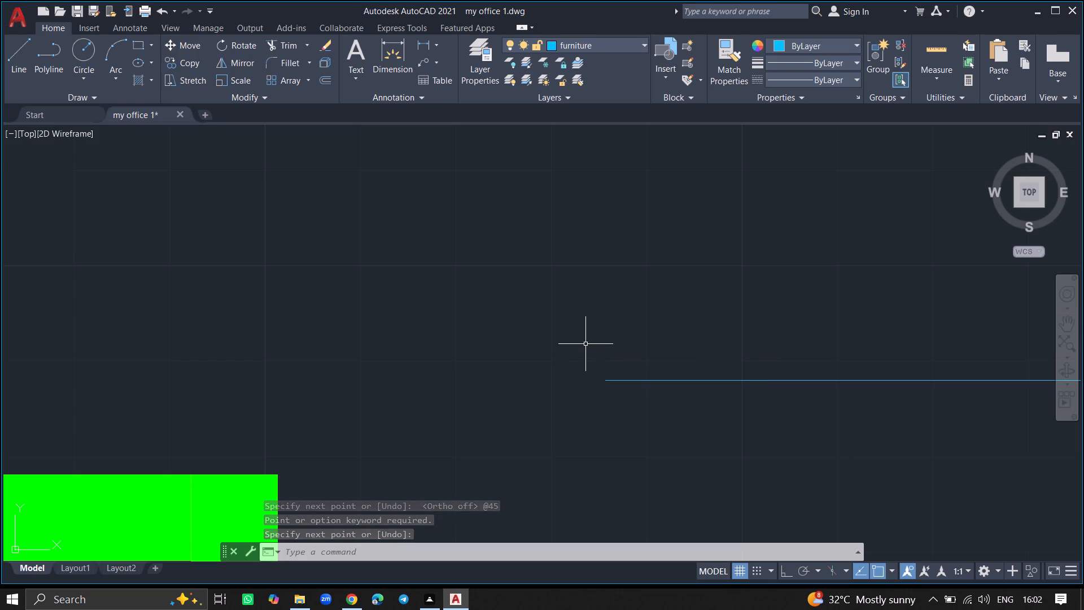
Draw a 45-inch slanted line northwest from the horizontal line's west end, at about 121°.
key(l)
key(Return)
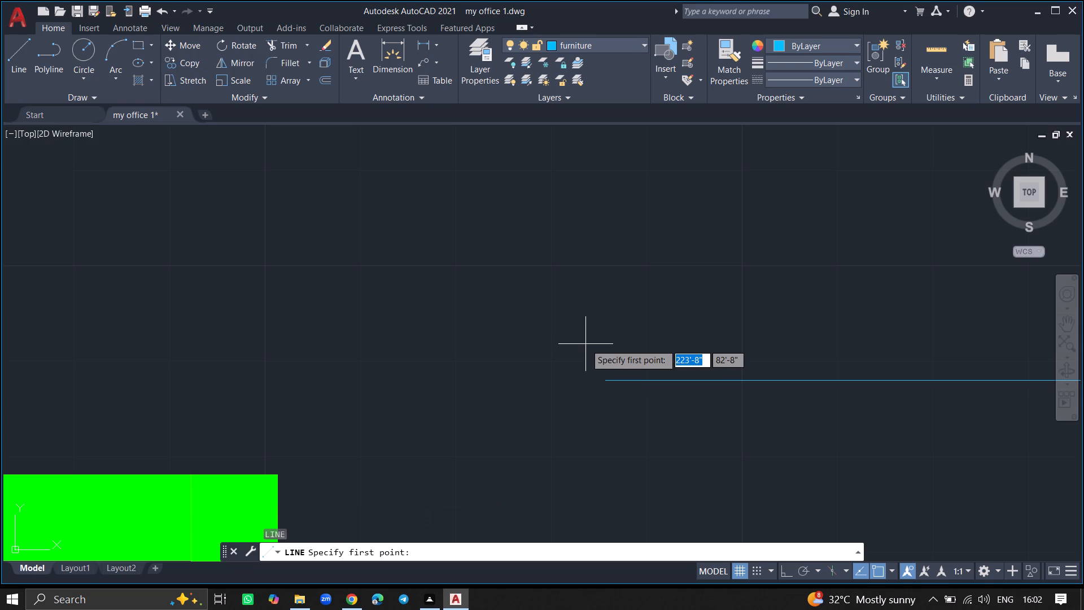
key(2)
key(BackSpace)
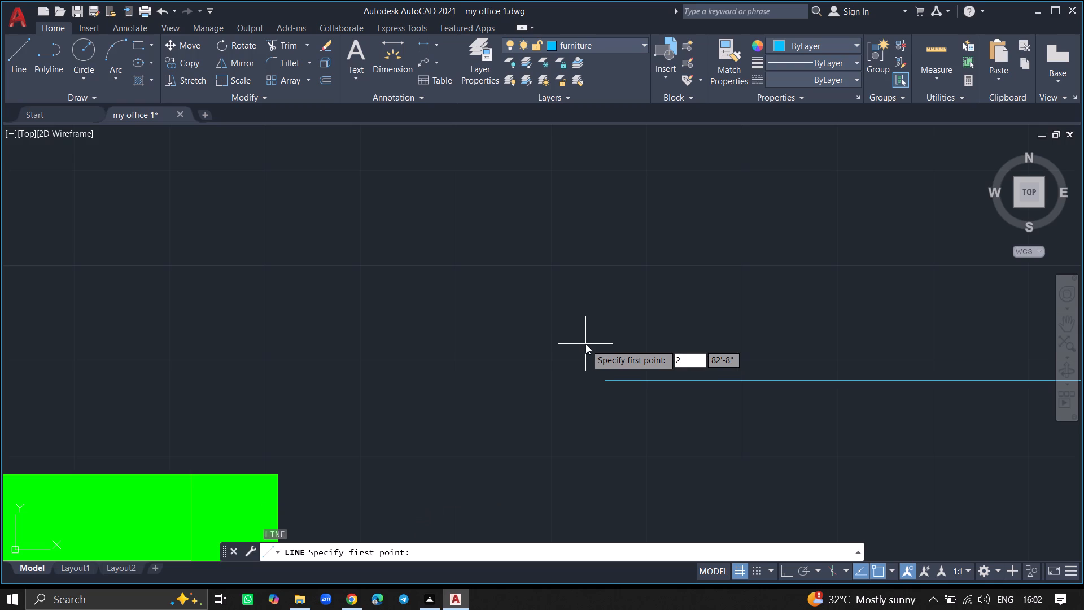
key(shift+at)
text(45)
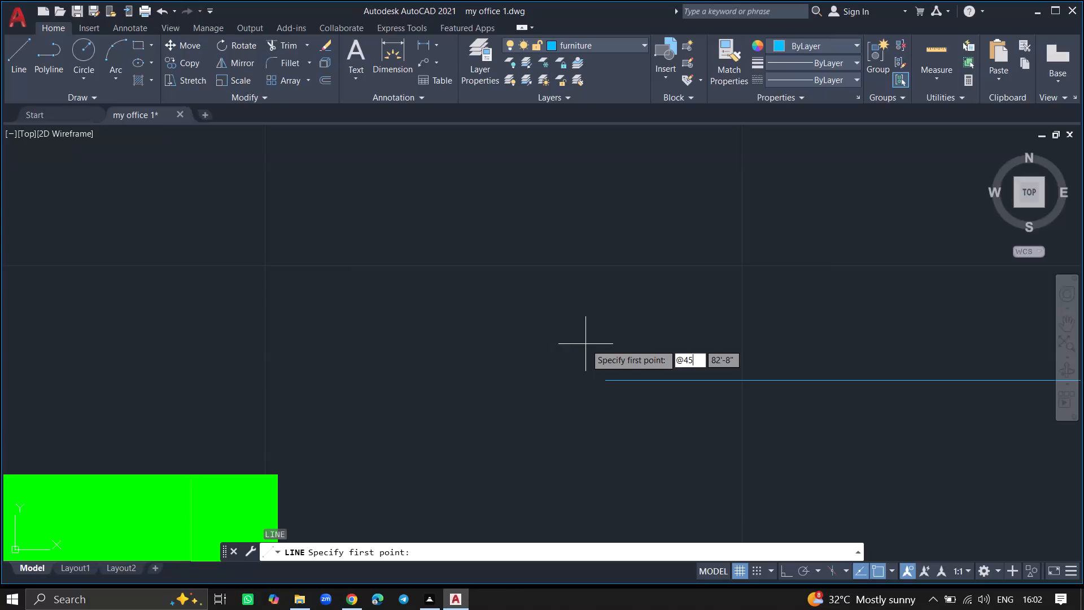
key(apostrophe)
key(BackSpace)
key(shift+quotedbl)
key(Return)
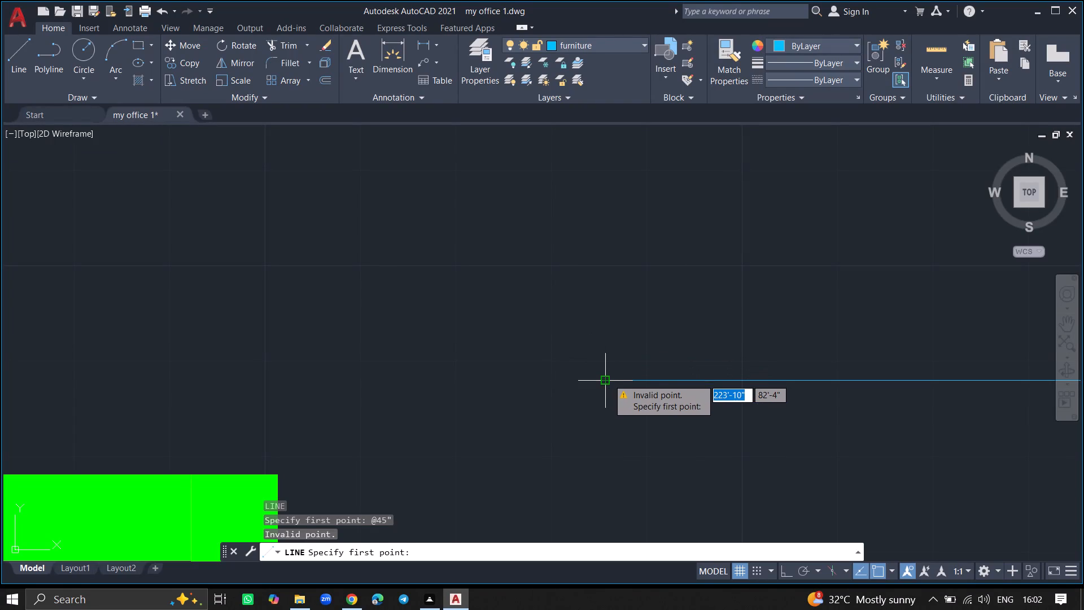
click(608, 379)
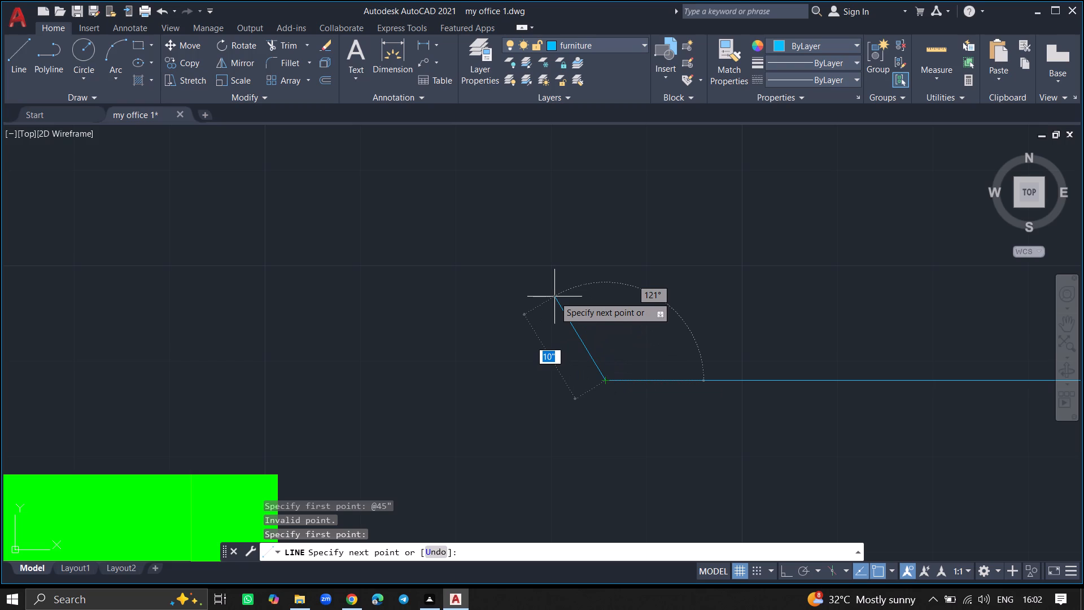
text(45)
key(Return)
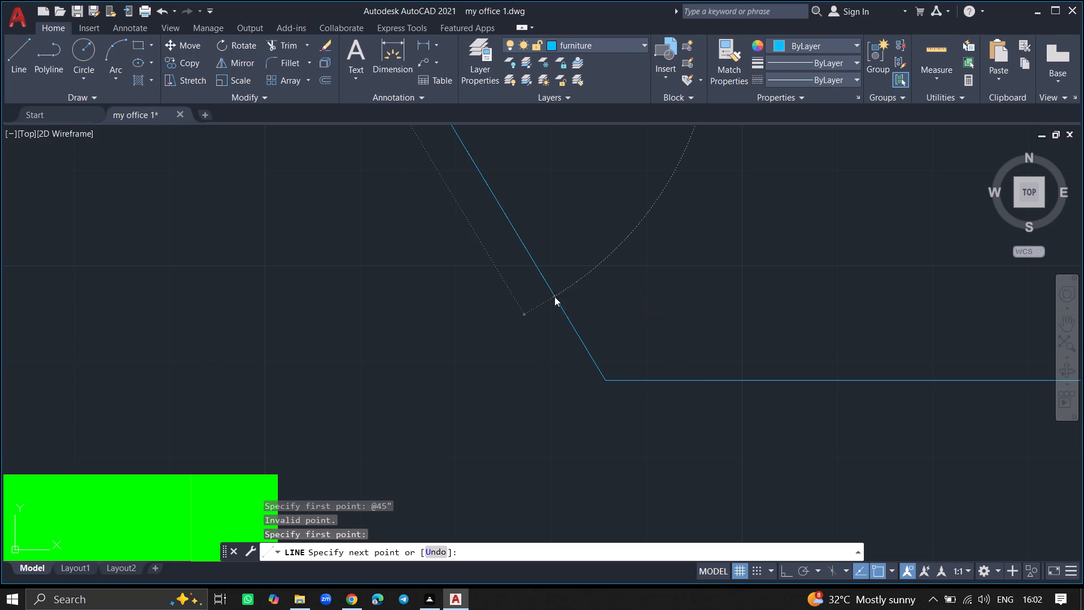
ctrl+scroll(554, 297, down, 4)
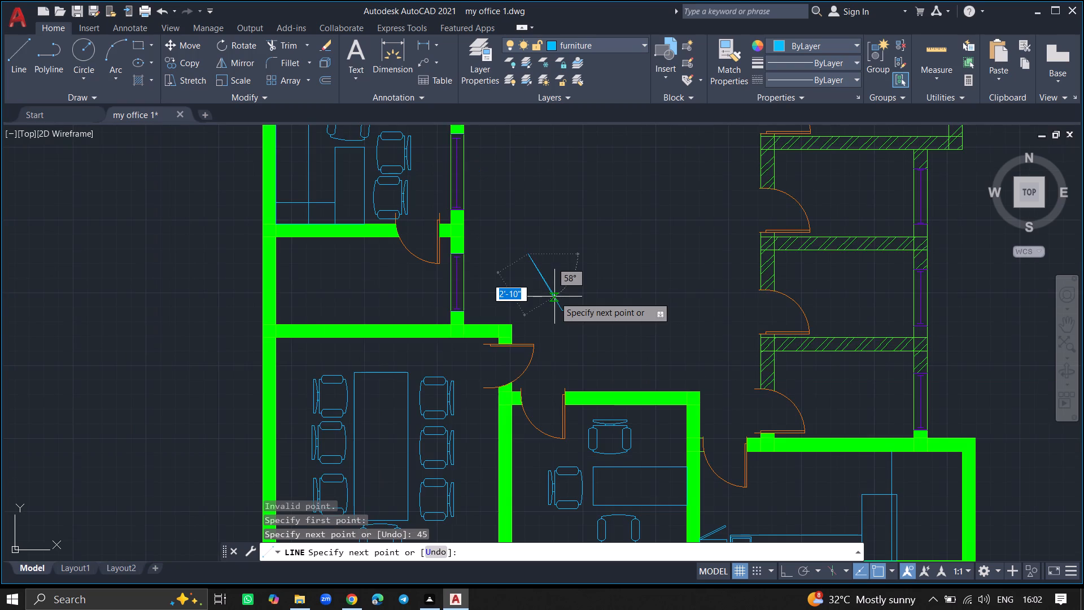
key(Escape)
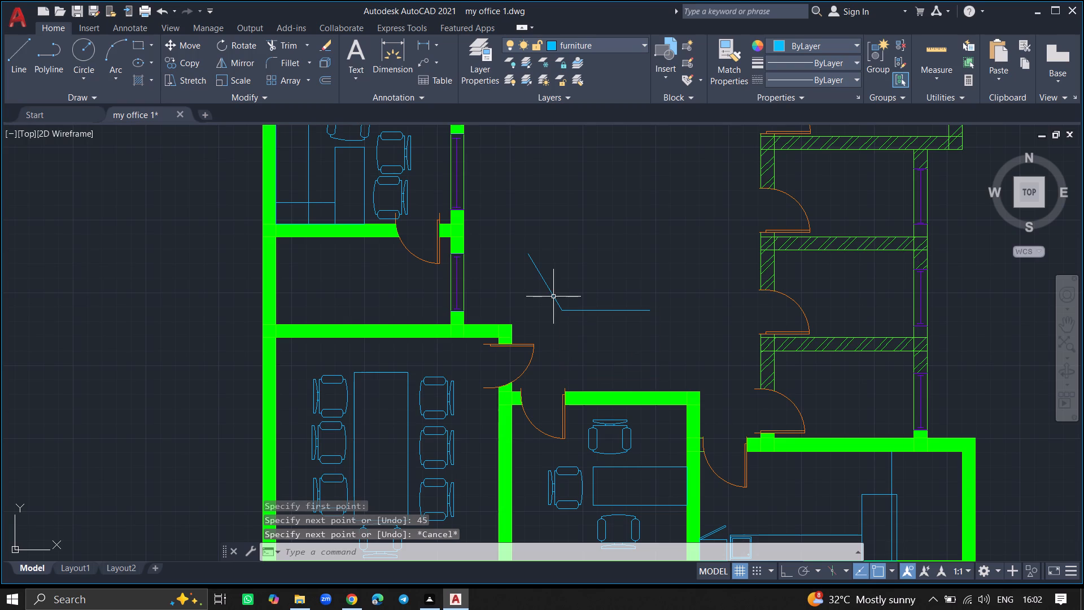
Check the slanted line's length with a trial linear dimension between its endpoints, without placing it.
ctrl+scroll(552, 297, up, 6)
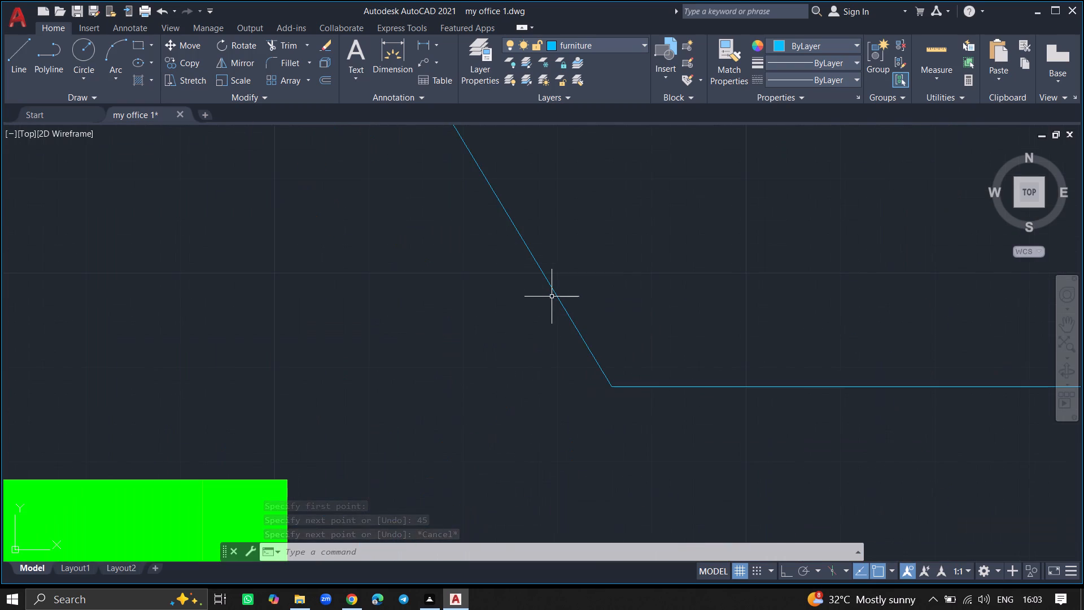
click(552, 290)
ctrl+scroll(516, 314, down, 3)
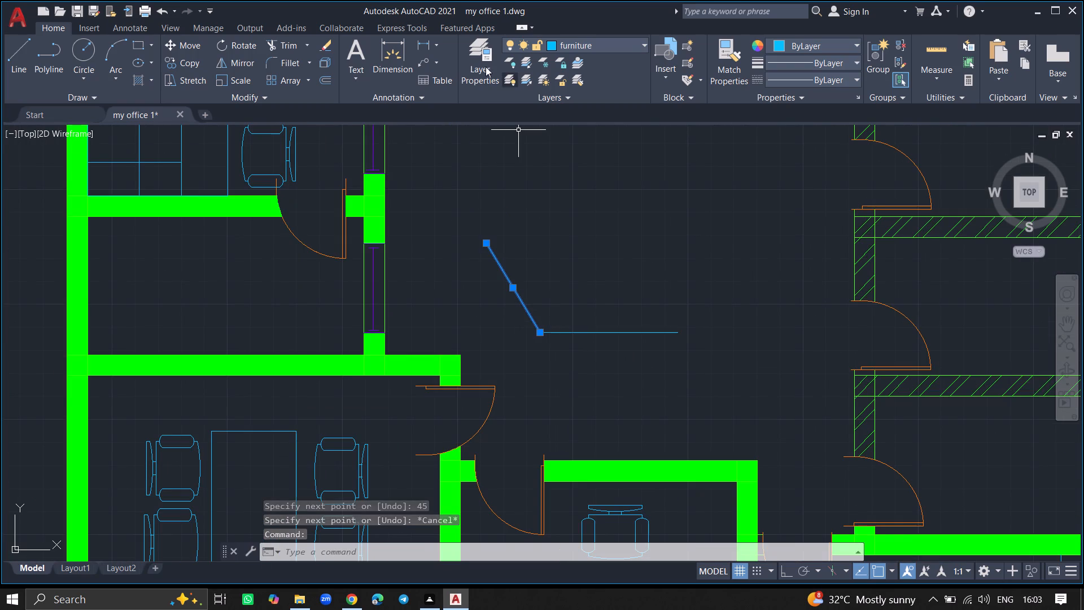
click(436, 45)
click(438, 65)
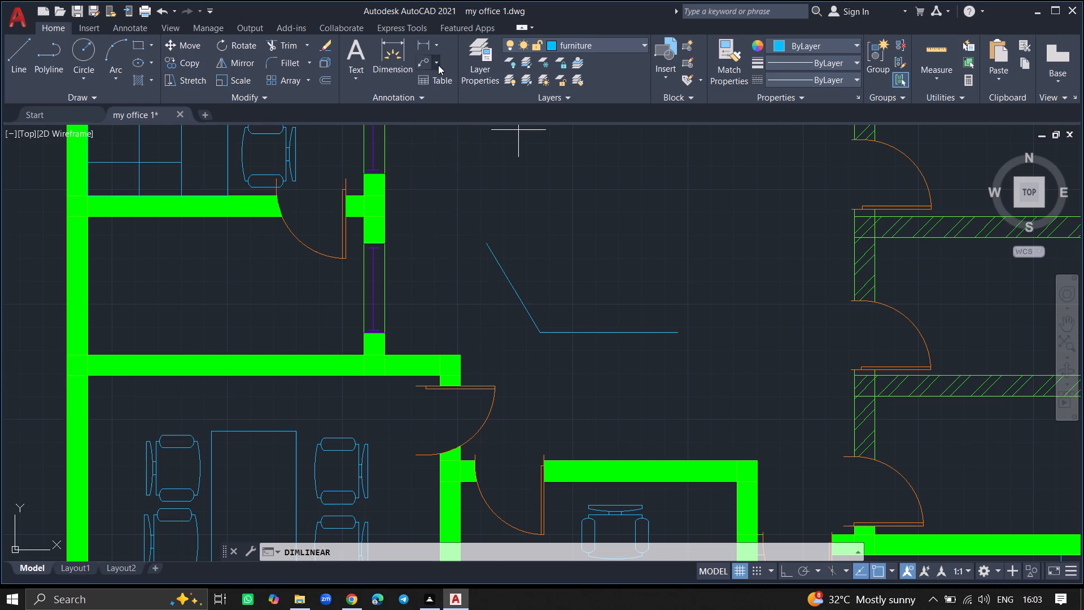
click(487, 241)
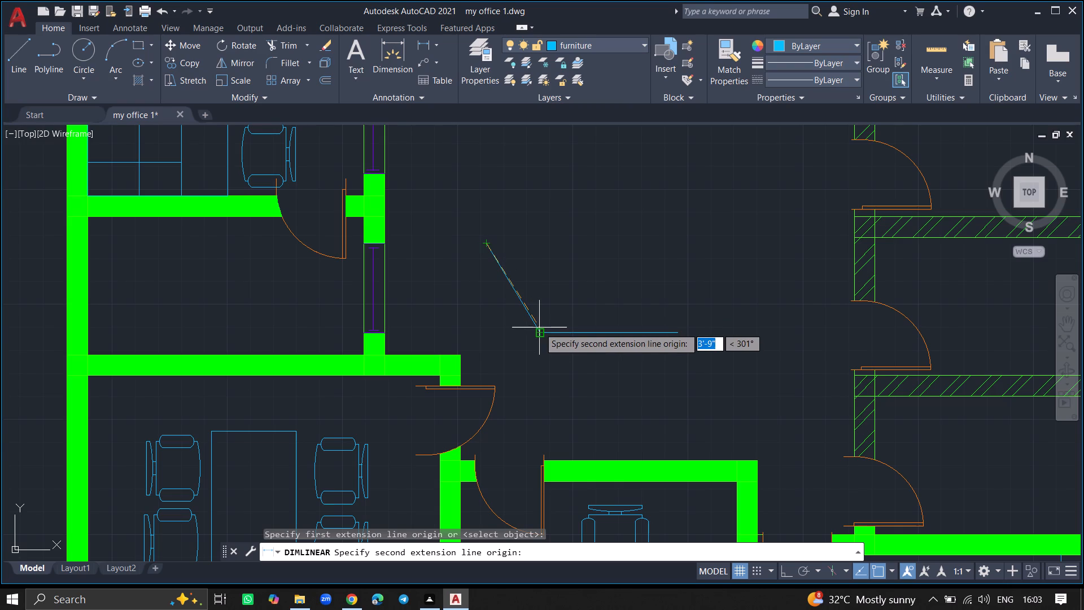
ctrl+scroll(539, 328, up, 4)
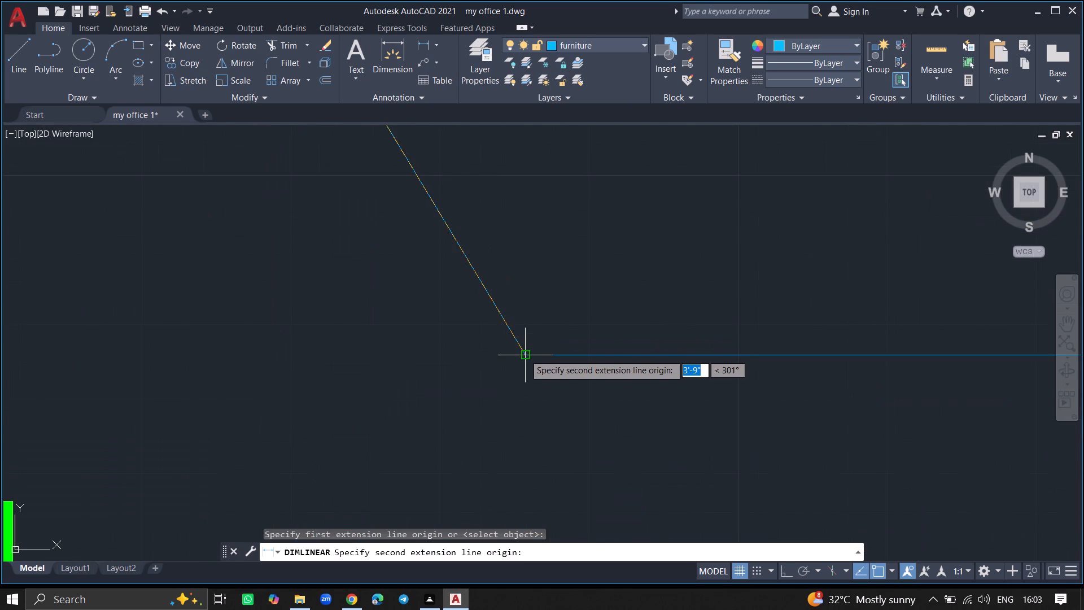
key(Escape)
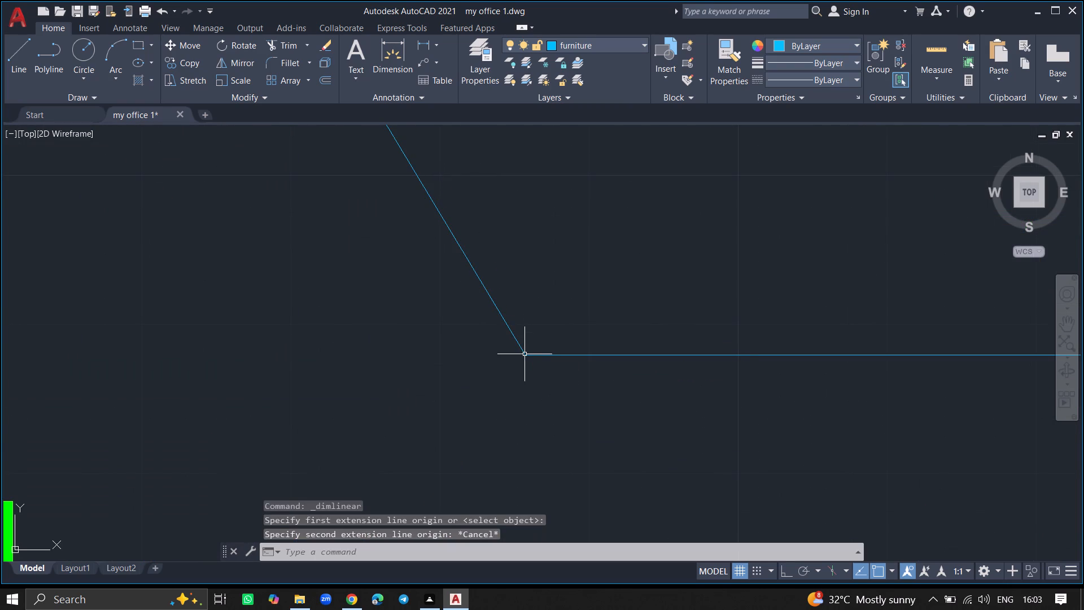
Delete the slanted line at the west end of the horizontal line in the central hall.
click(511, 327)
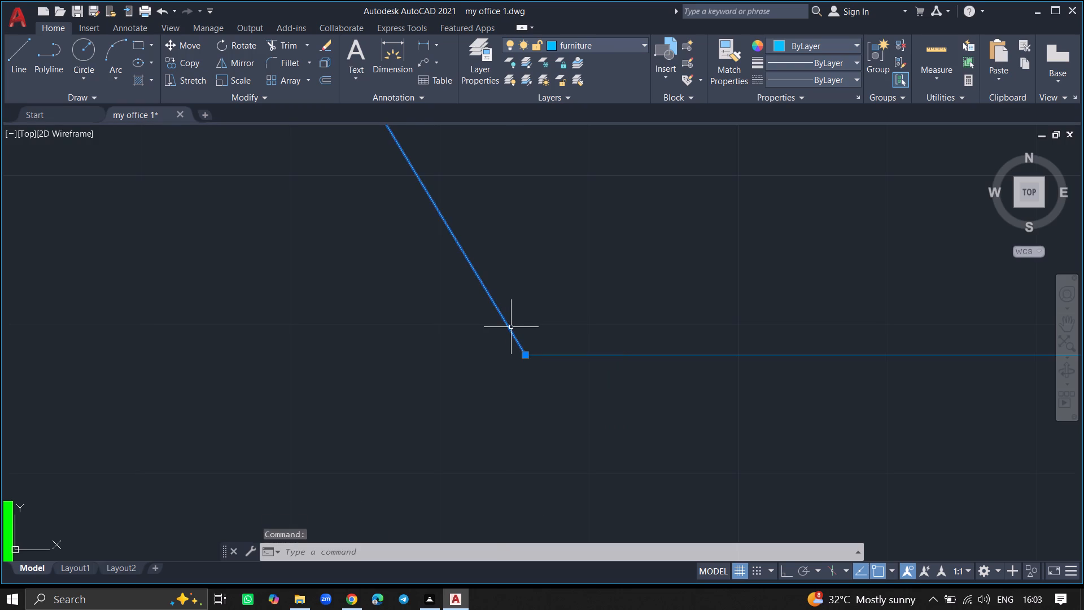
key(Delete)
Draw a 2' slanted line northwest from the horizontal line's west end, at about 121°.
key(l)
key(Return)
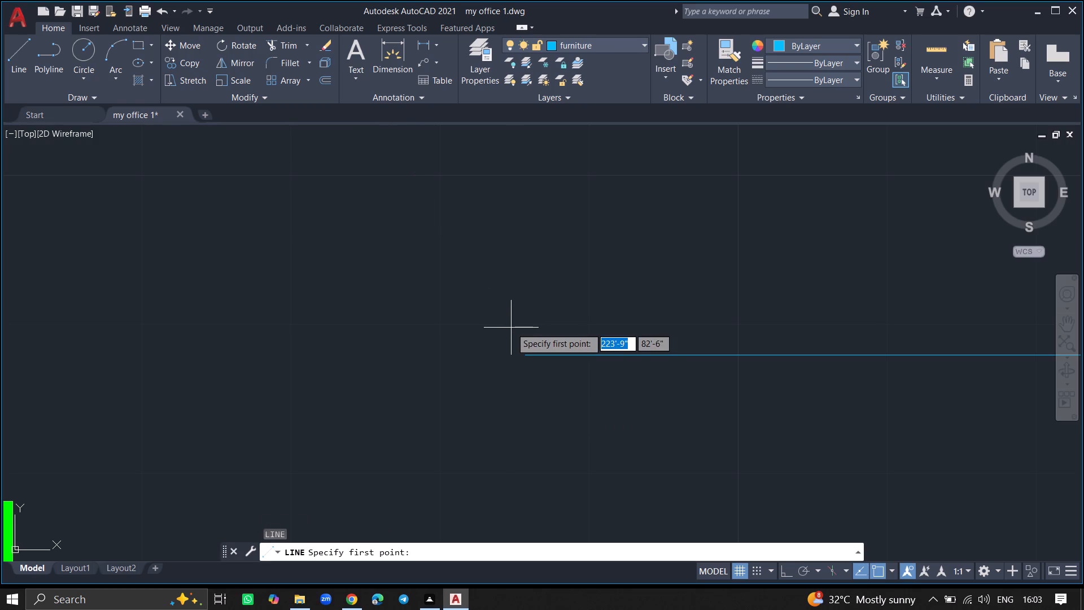
click(529, 352)
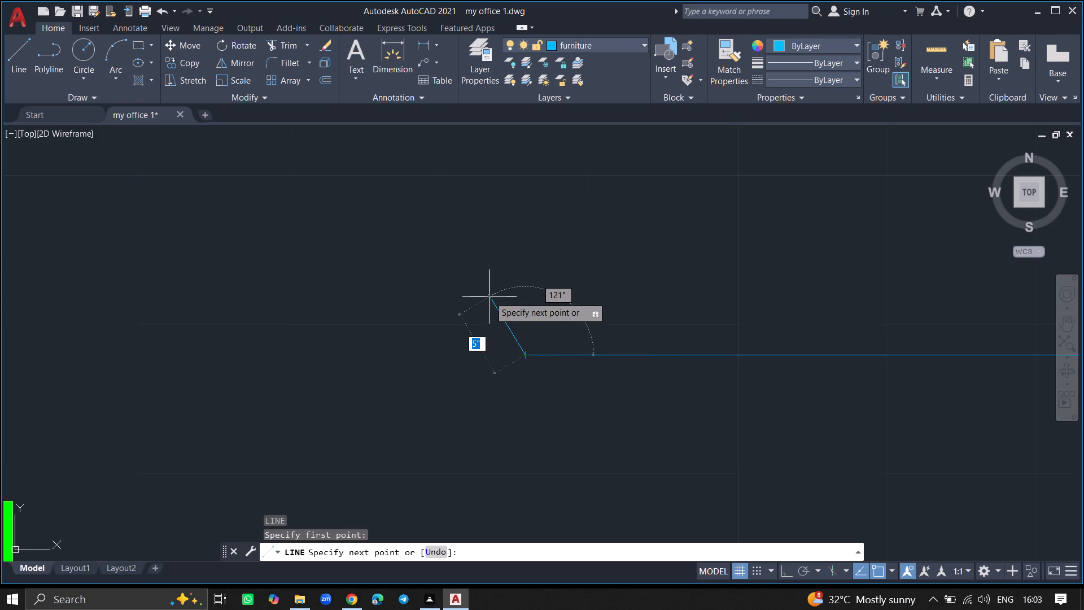
key(shift+at)
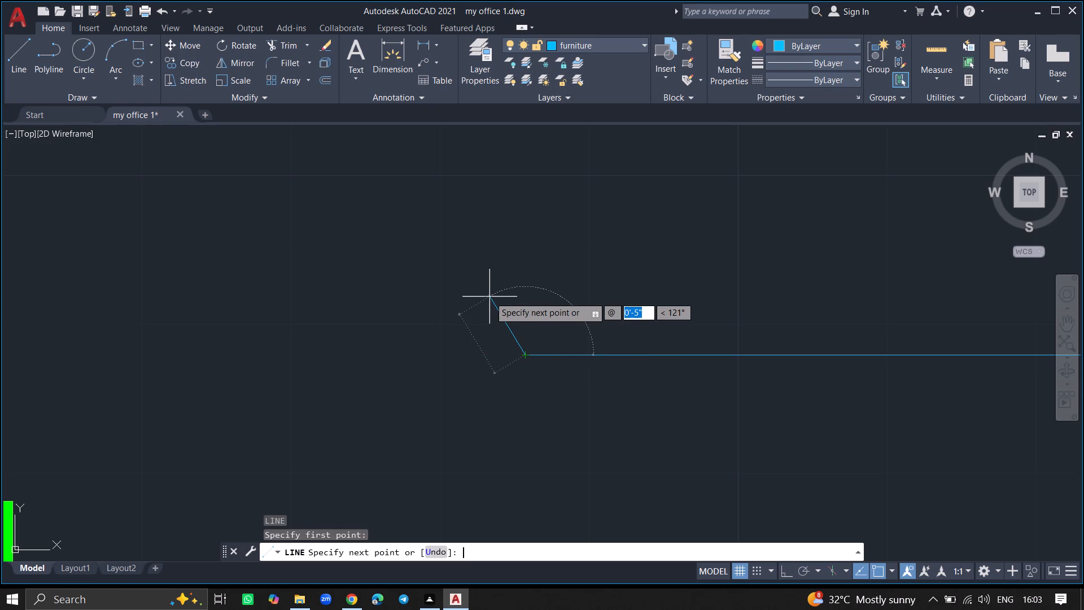
text(45)
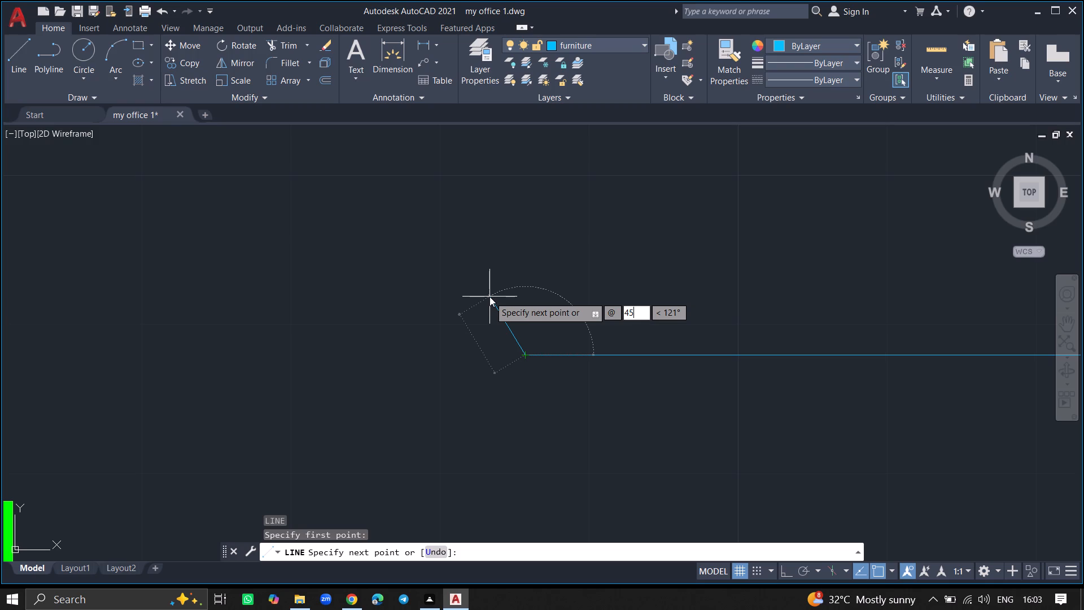
key(Return)
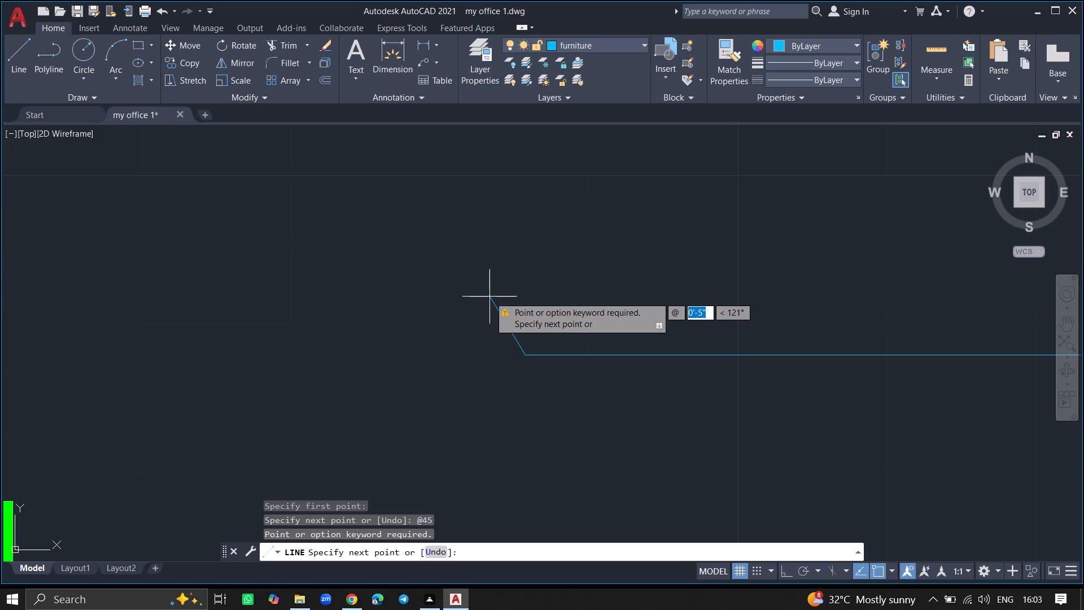
key(2)
key(apostrophe)
key(Return)
key(Return)
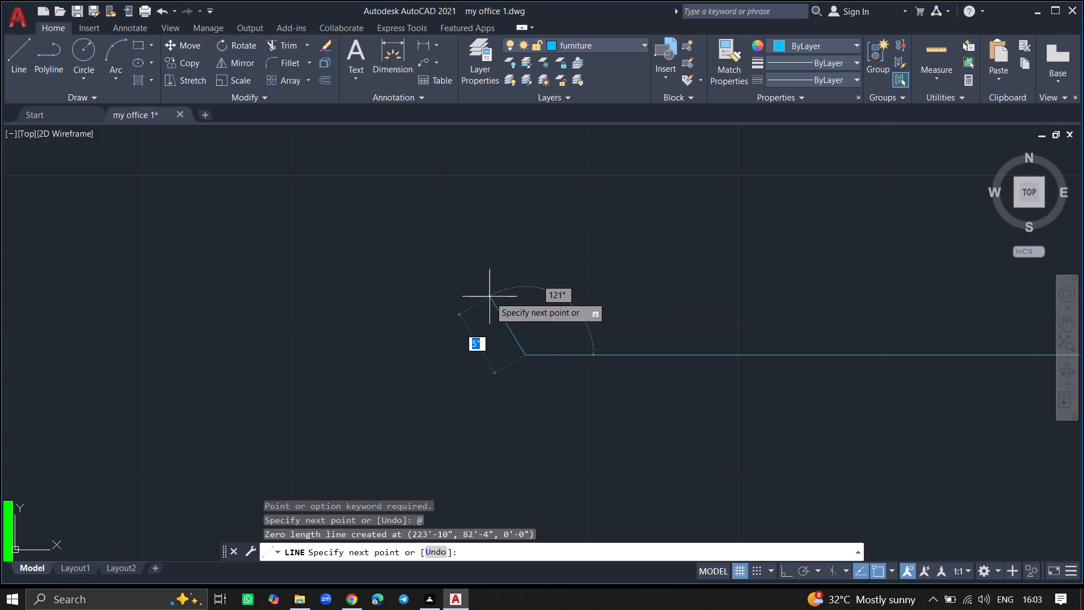
key(Return)
key(2)
key(apostrophe)
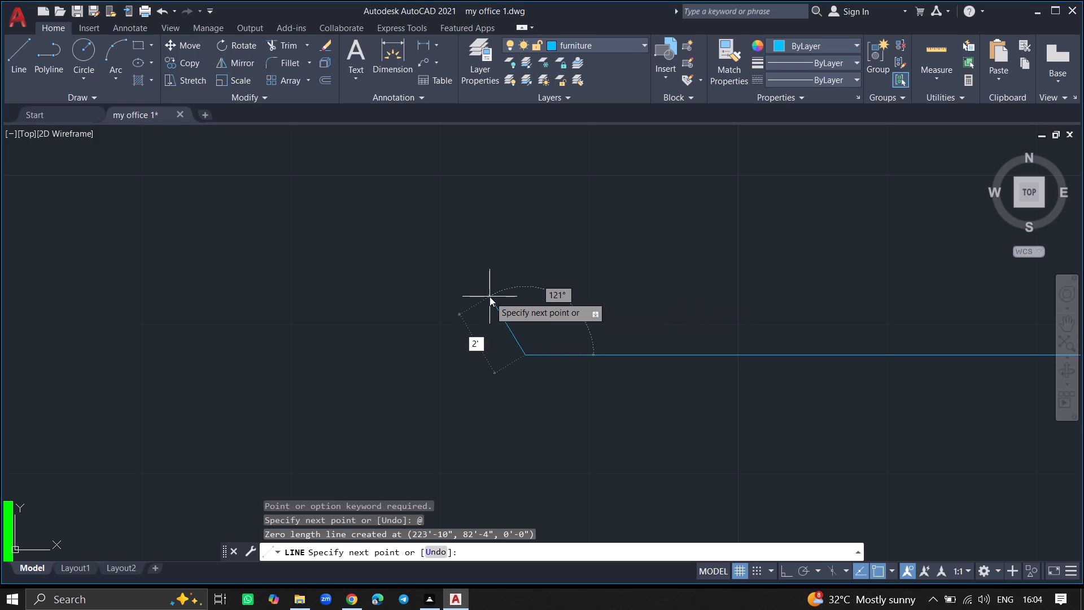
key(Return)
key(Return)
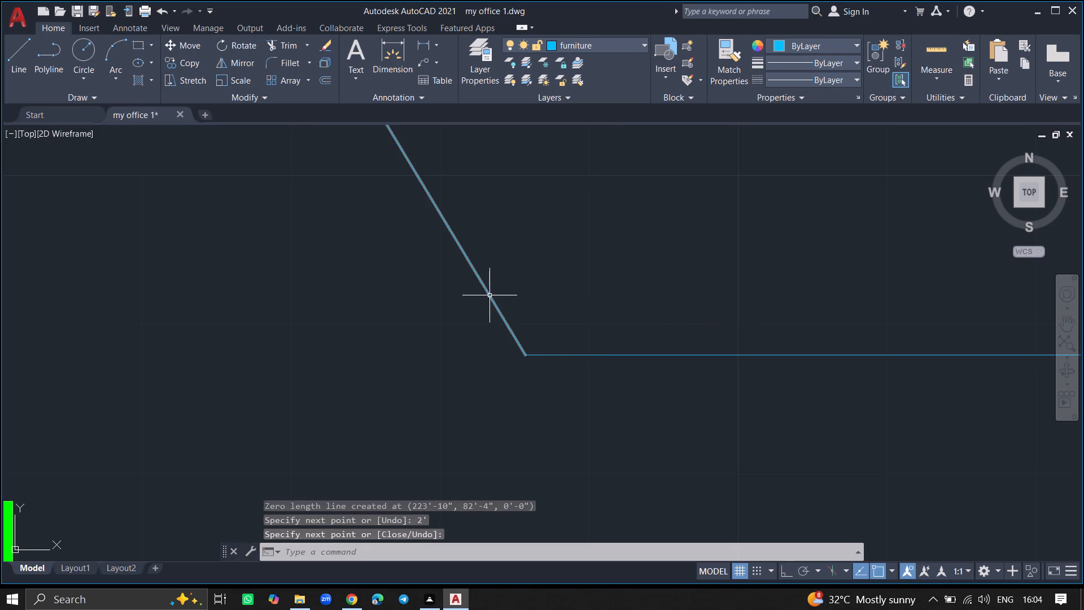
Check the new slanted line's length with a trial dimension between its endpoints, without placing it.
ctrl+scroll(489, 295, down, 3)
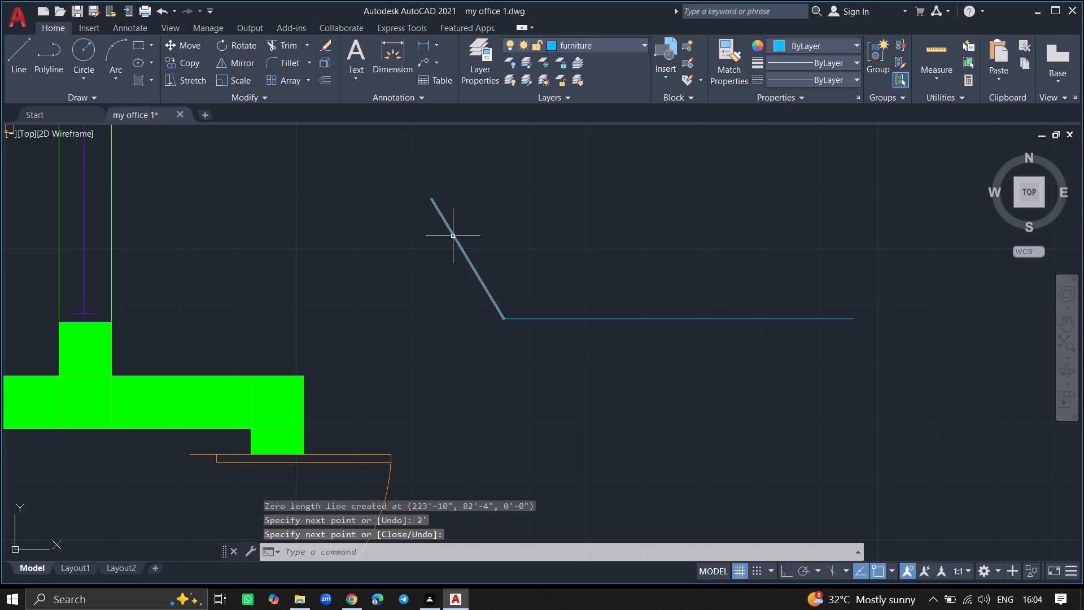
click(453, 236)
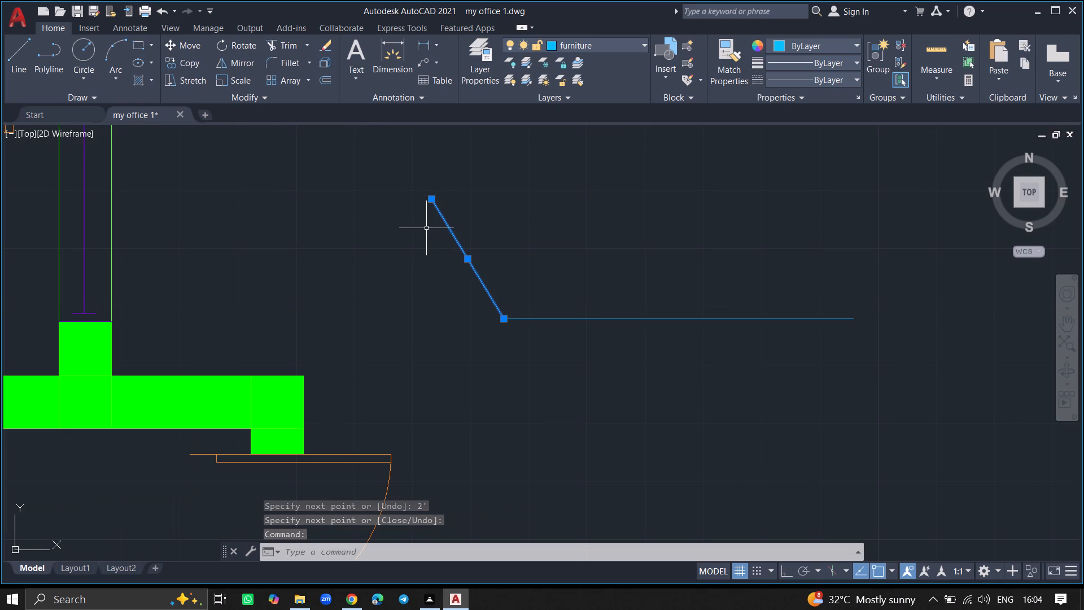
text(dim)
key(Return)
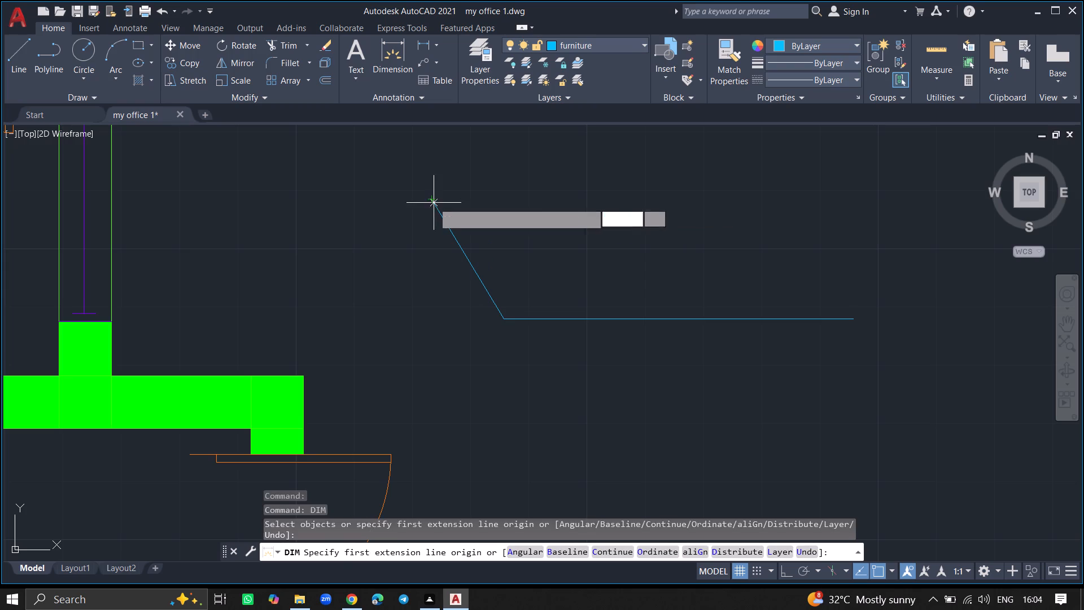
click(433, 201)
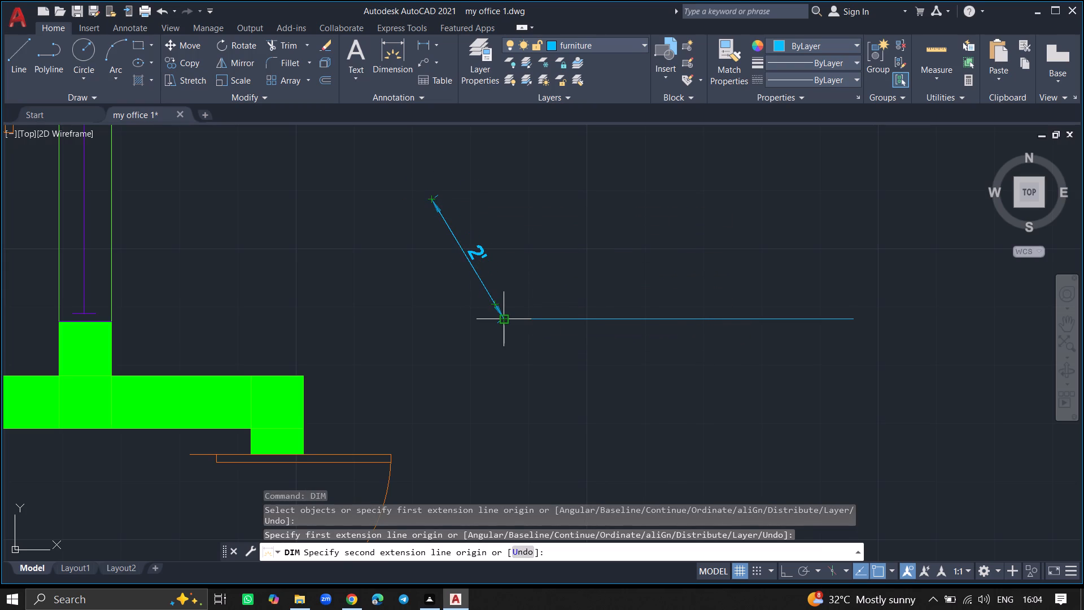
key(Escape)
Draw a 2' slanted line northeast from the horizontal line's east end, at about 56°.
ctrl+scroll(501, 319, down, 3)
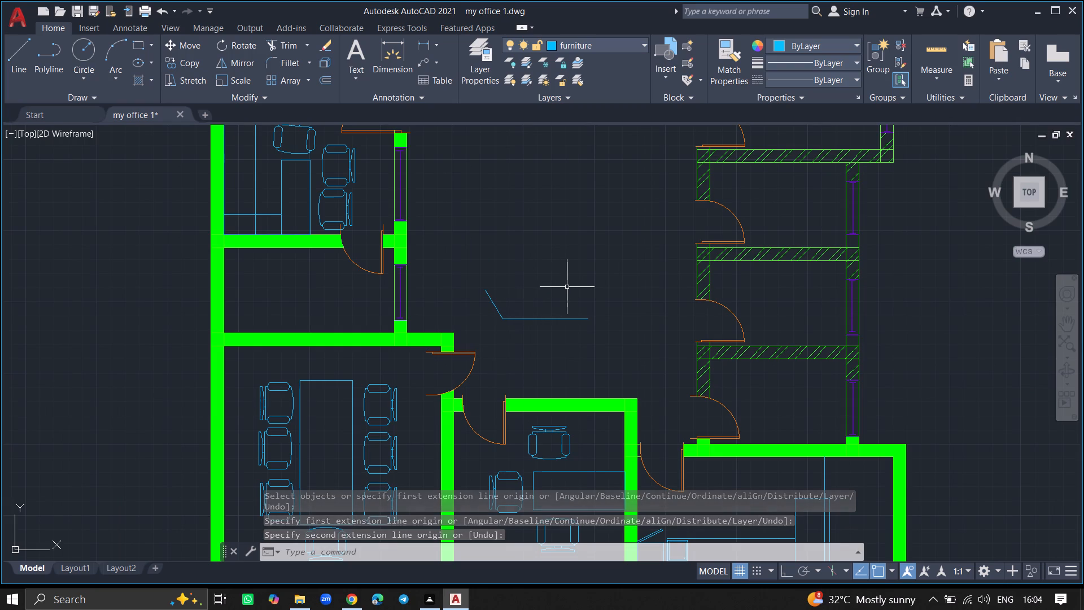
ctrl+scroll(588, 323, up, 3)
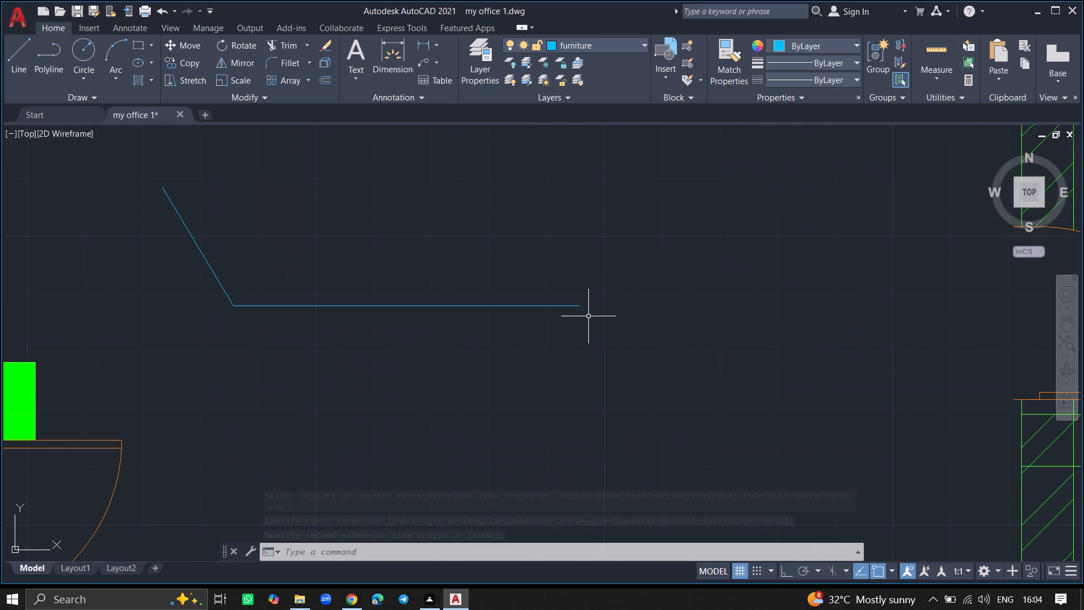
key(l)
key(Return)
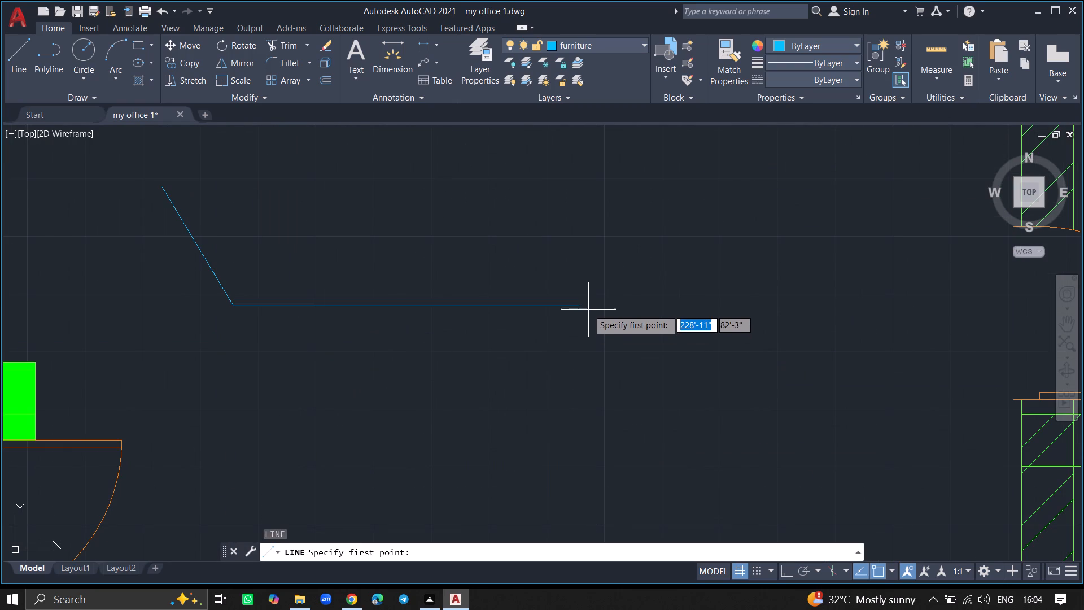
click(582, 306)
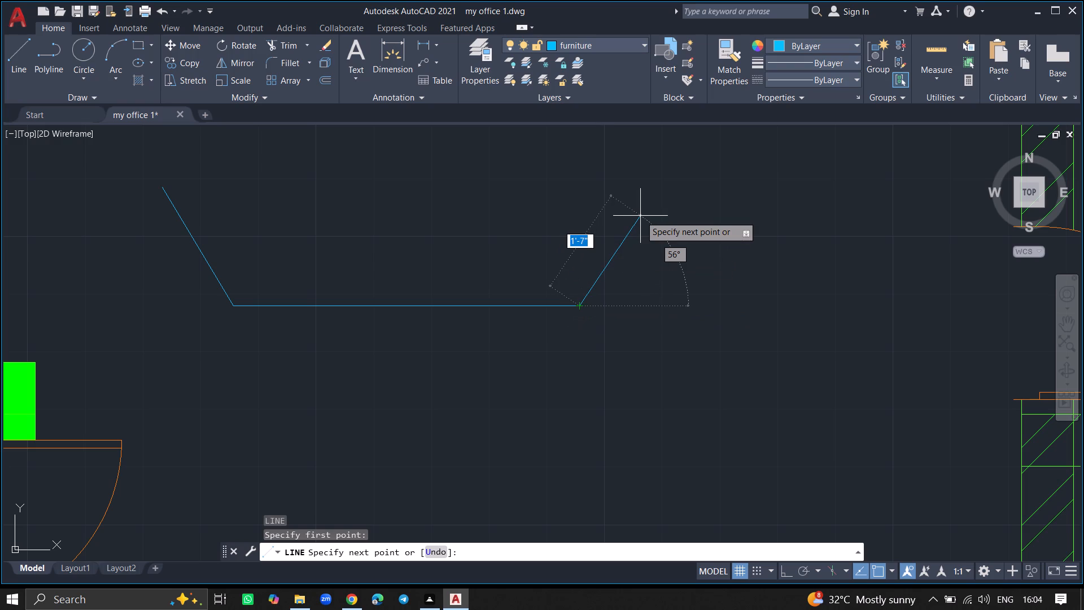
key(shift+at)
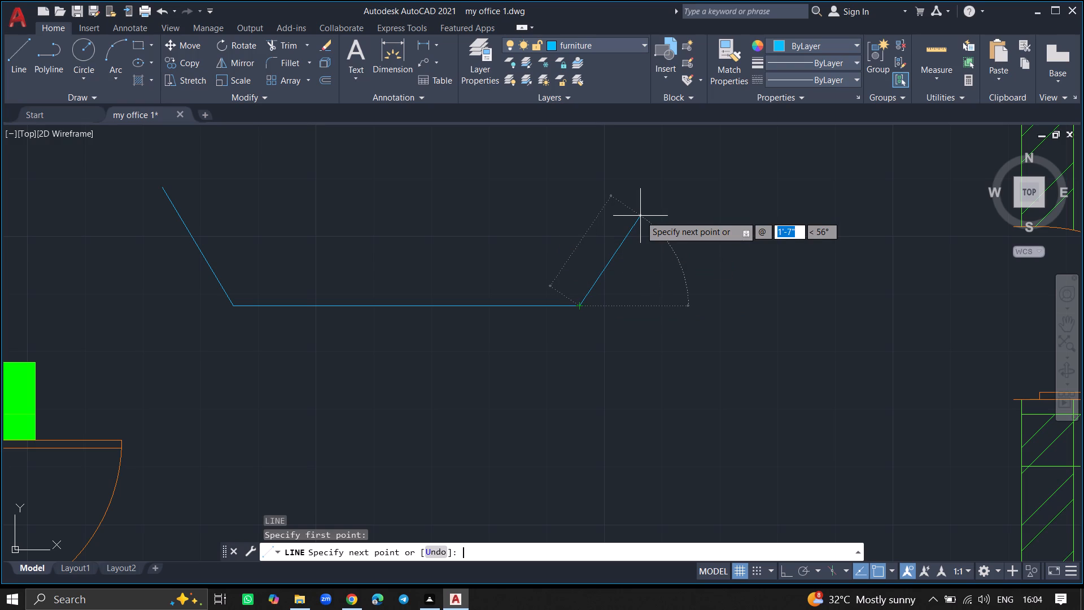
text(45)
key(Return)
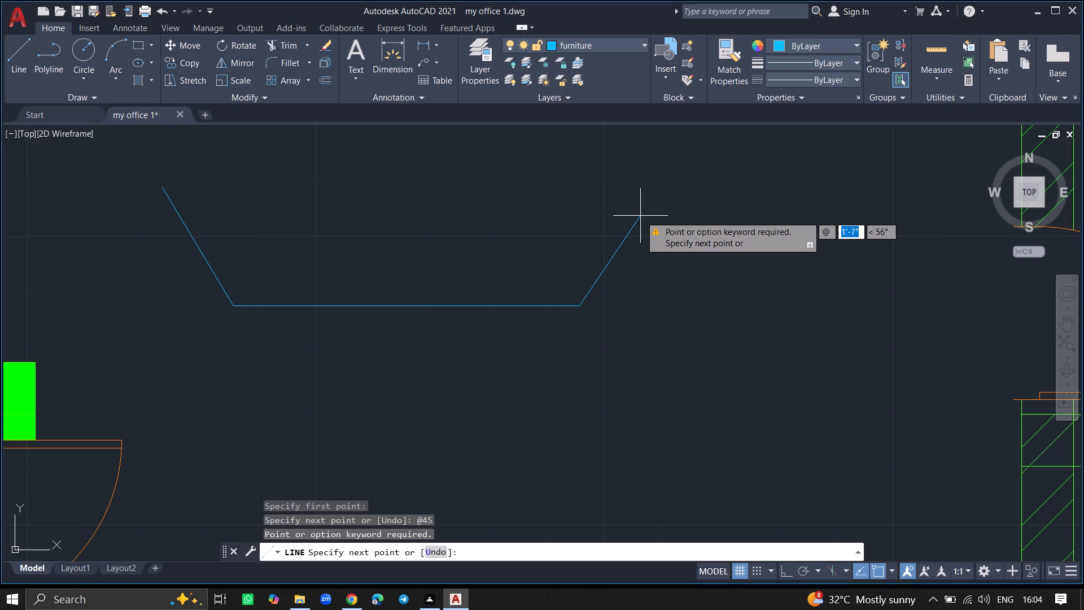
text(2')
key(Return)
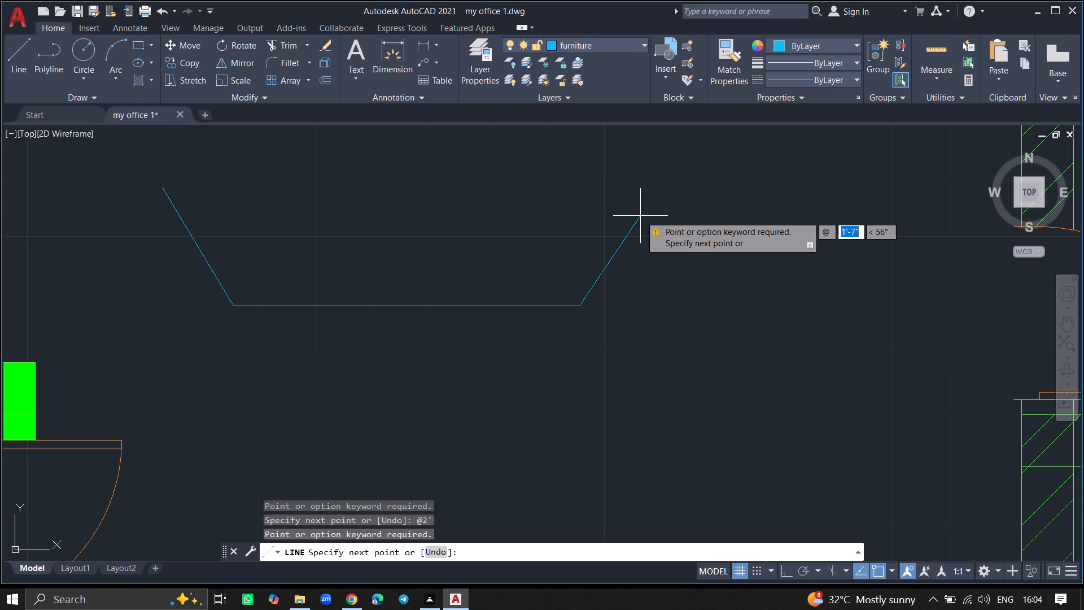
text(2')
key(Return)
key(Return)
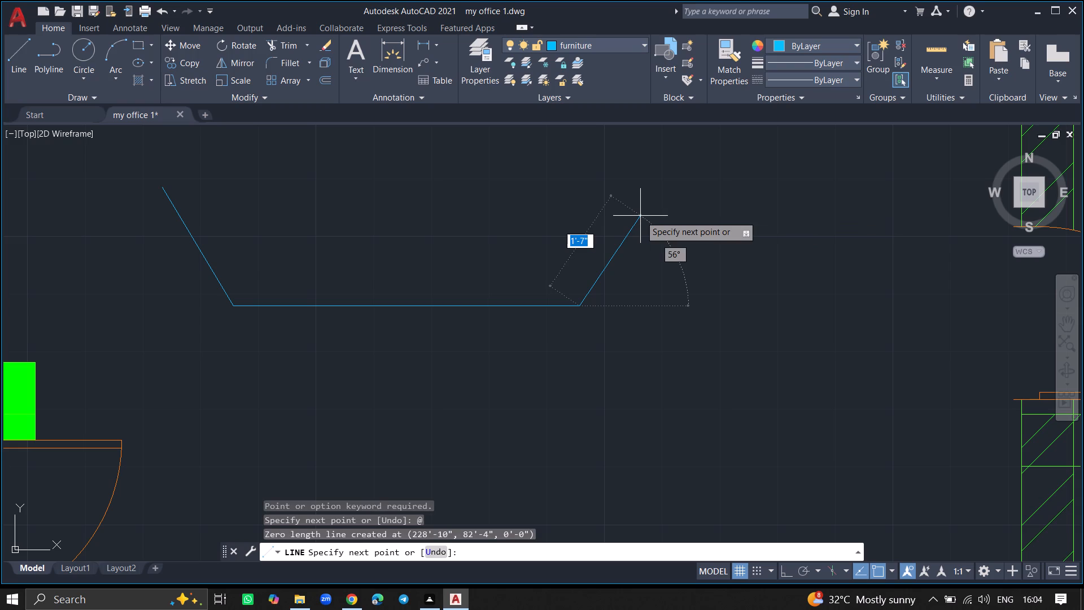
text(2')
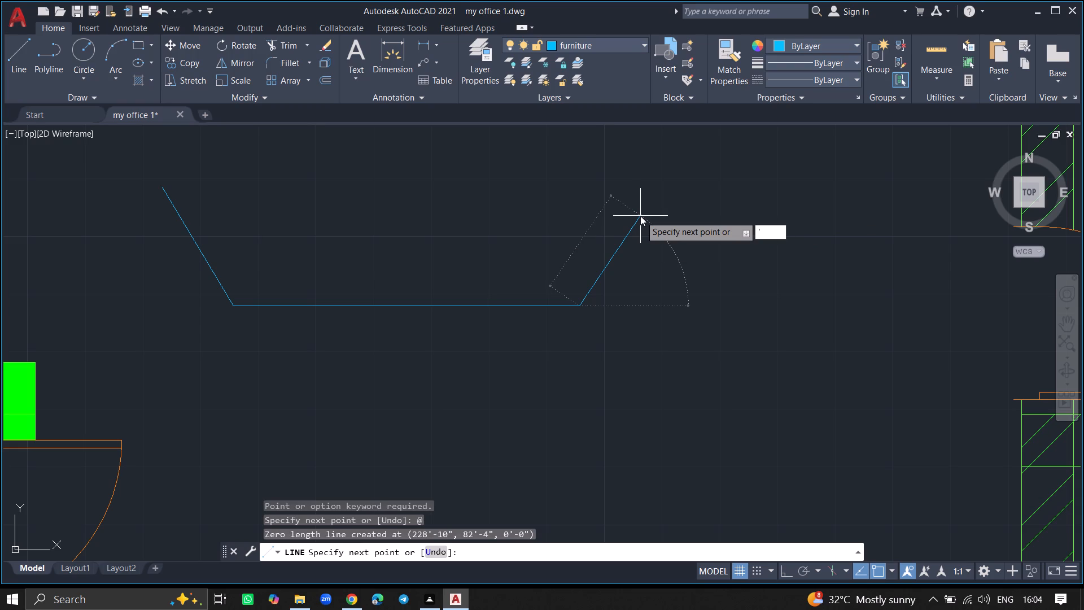
key(BackSpace)
key(2)
key(apostrophe)
key(Return)
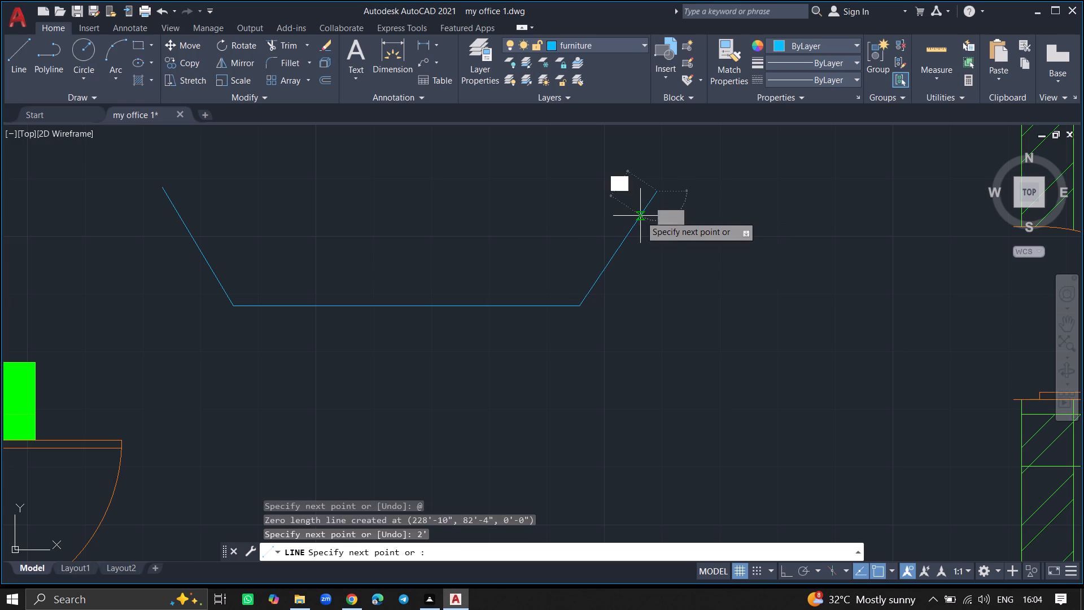
key(Return)
ctrl+scroll(640, 216, down, 4)
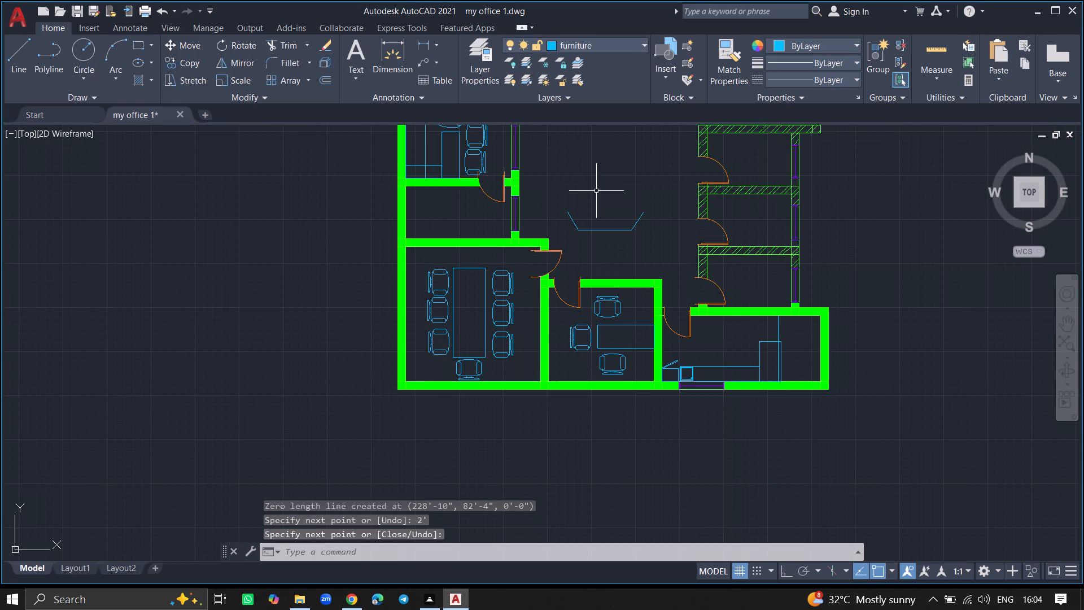
Draw a vertical line about 4'-10" long north from the upper end of the desk outline's west slanted line.
ctrl+scroll(578, 186, up, 3)
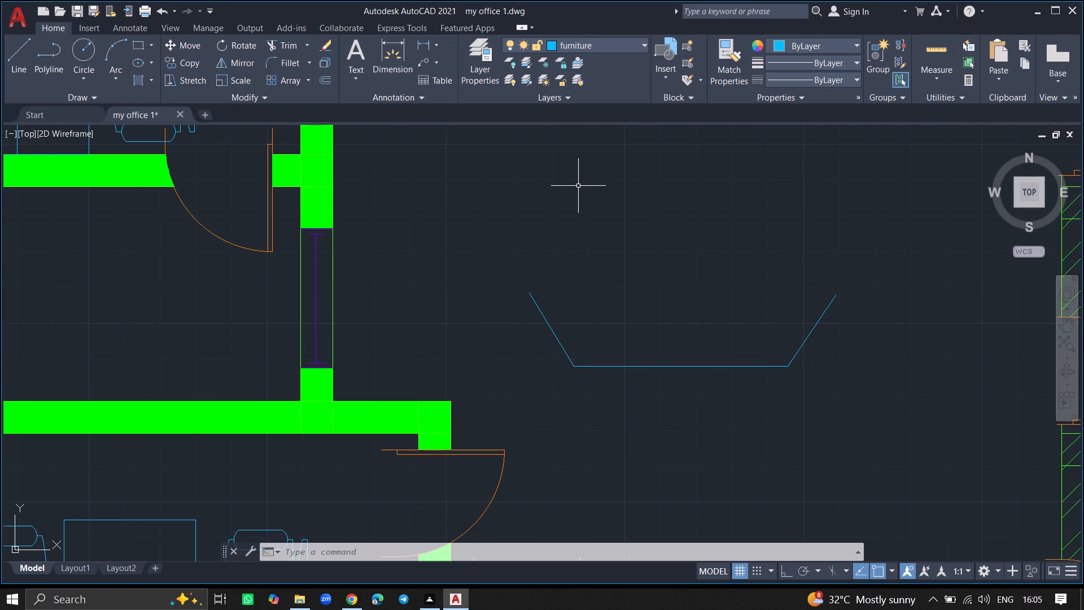
ctrl+scroll(552, 211, down, 4)
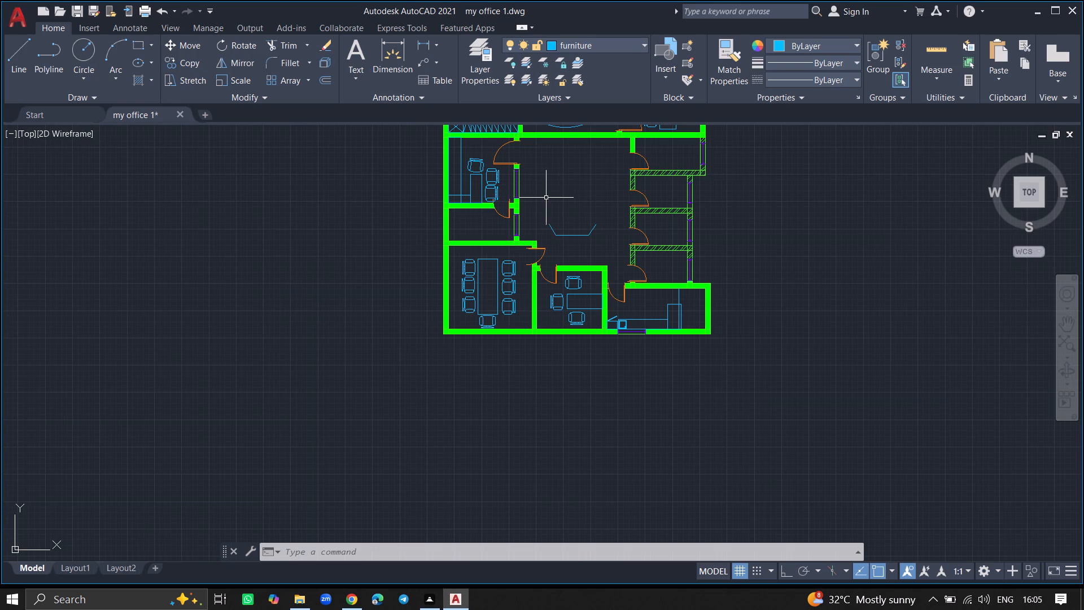
ctrl+scroll(547, 216, up, 2)
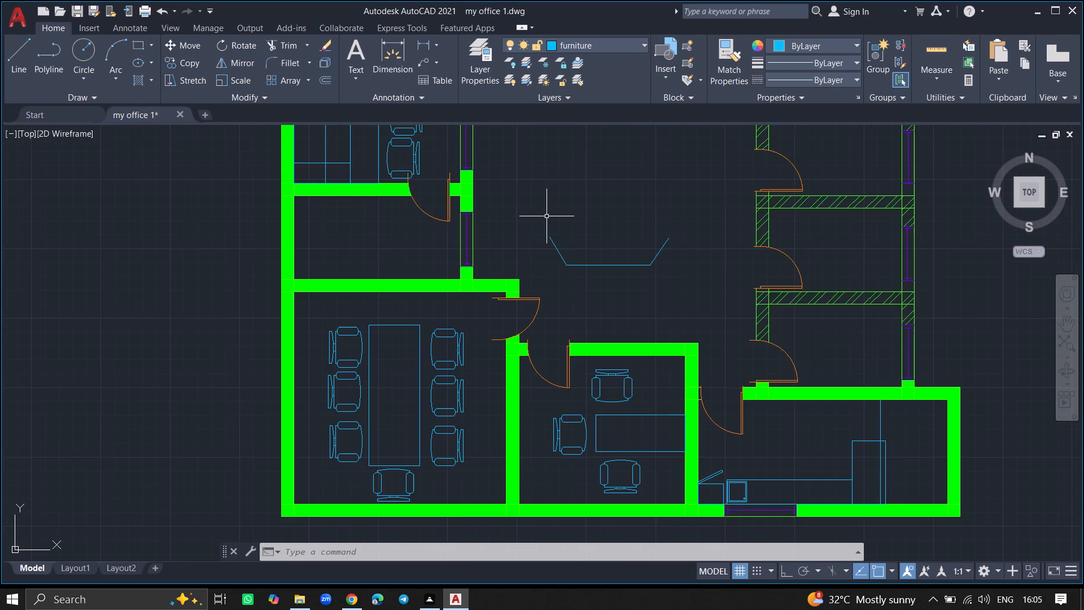
key(l)
key(Return)
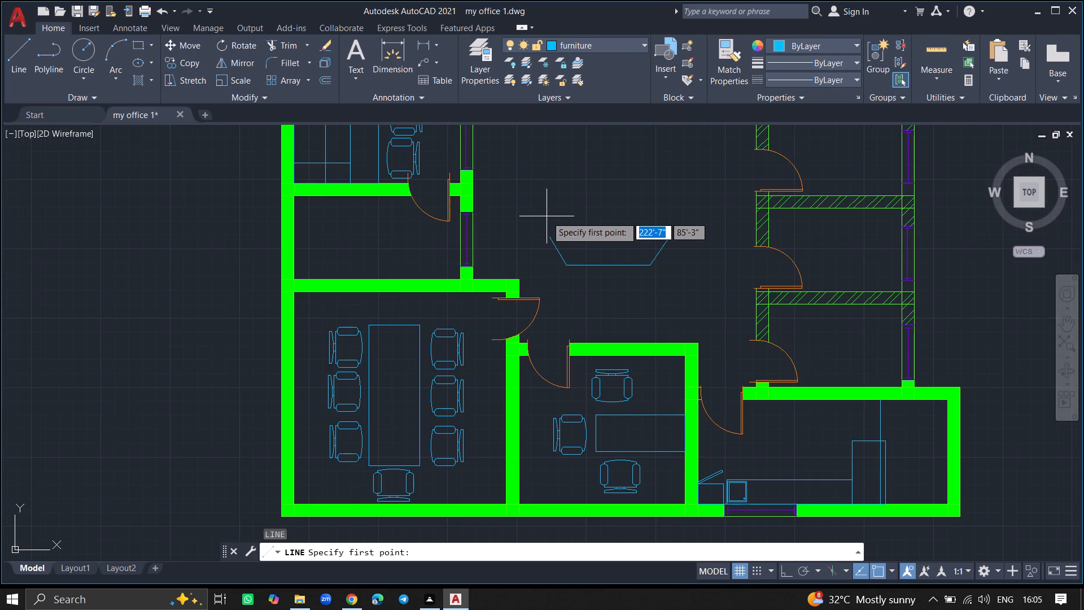
click(552, 234)
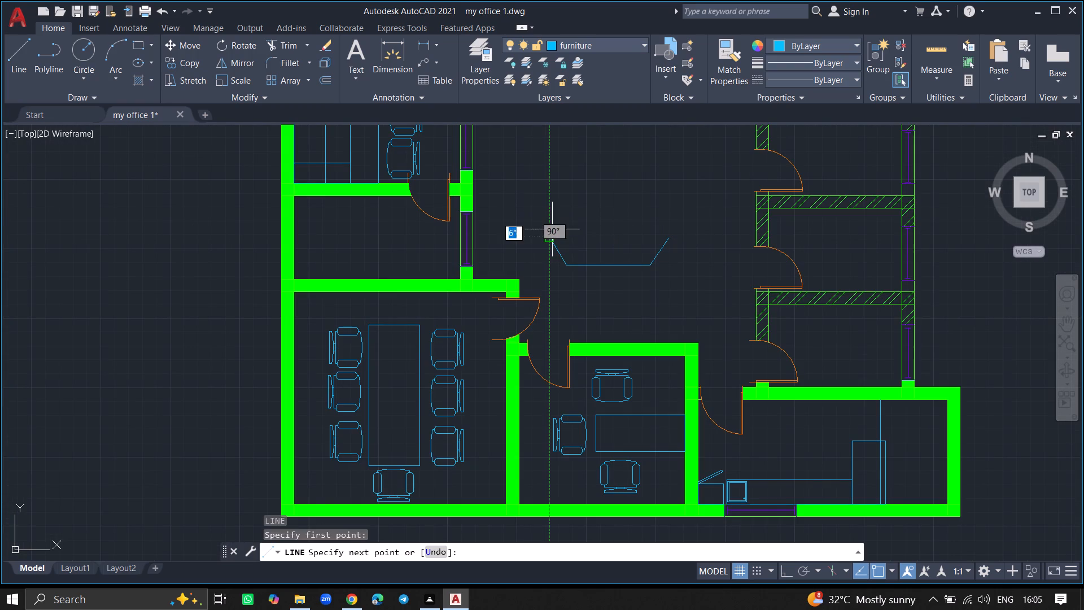
click(551, 154)
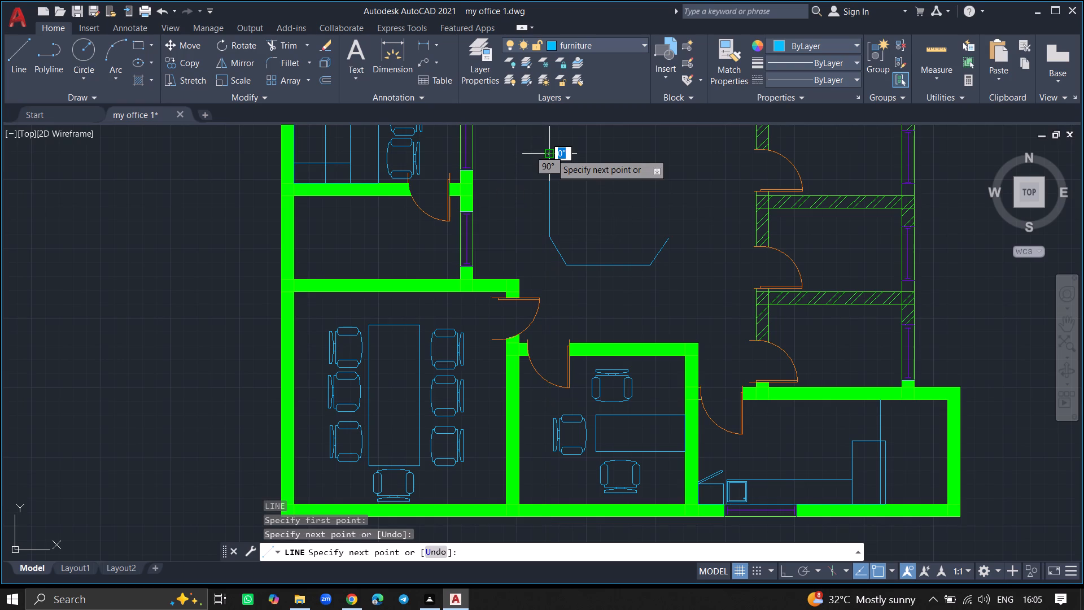
key(Return)
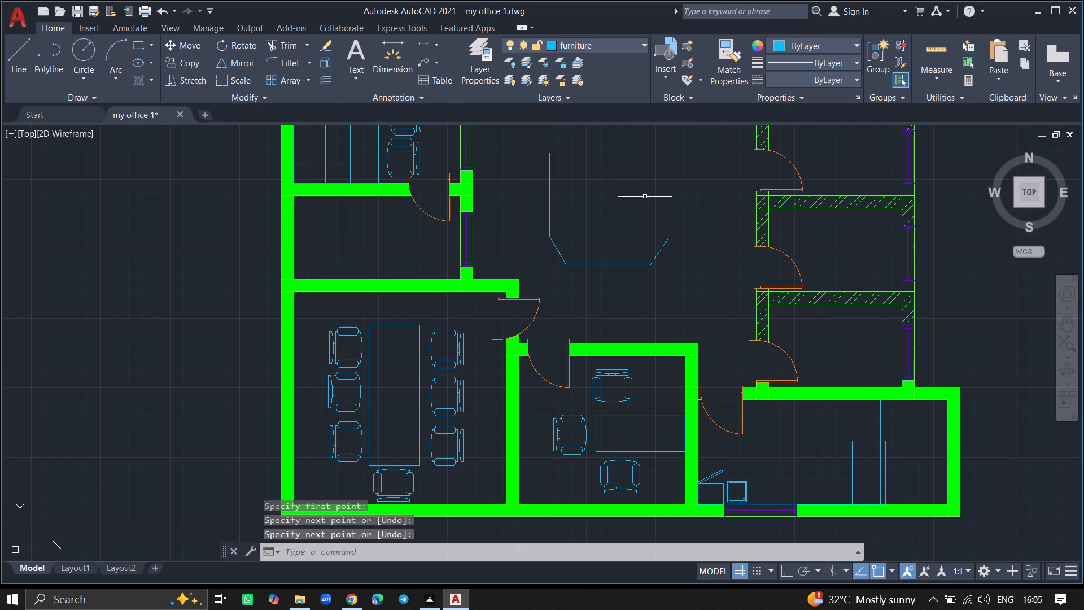
Draw a vertical line about 5' long north from the upper end of the desk outline's east slanted line.
key(l)
key(Return)
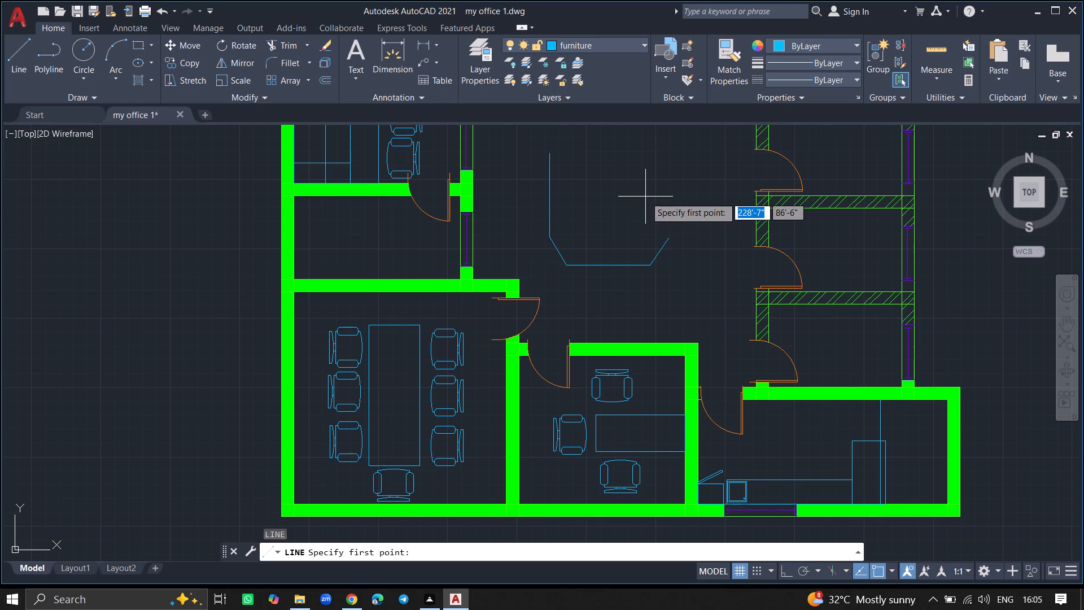
click(669, 234)
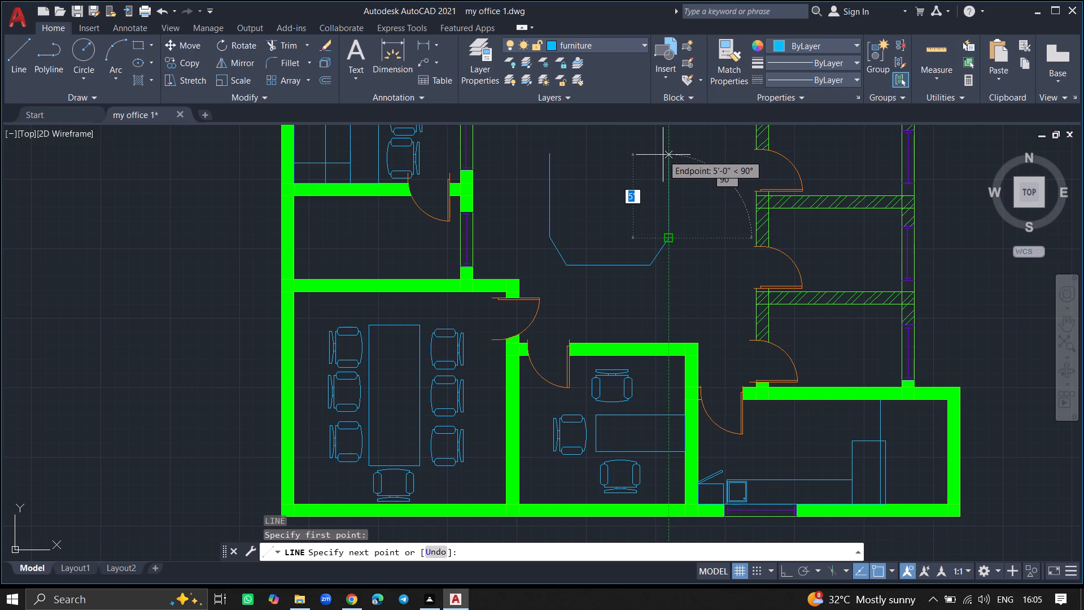
click(663, 155)
key(Return)
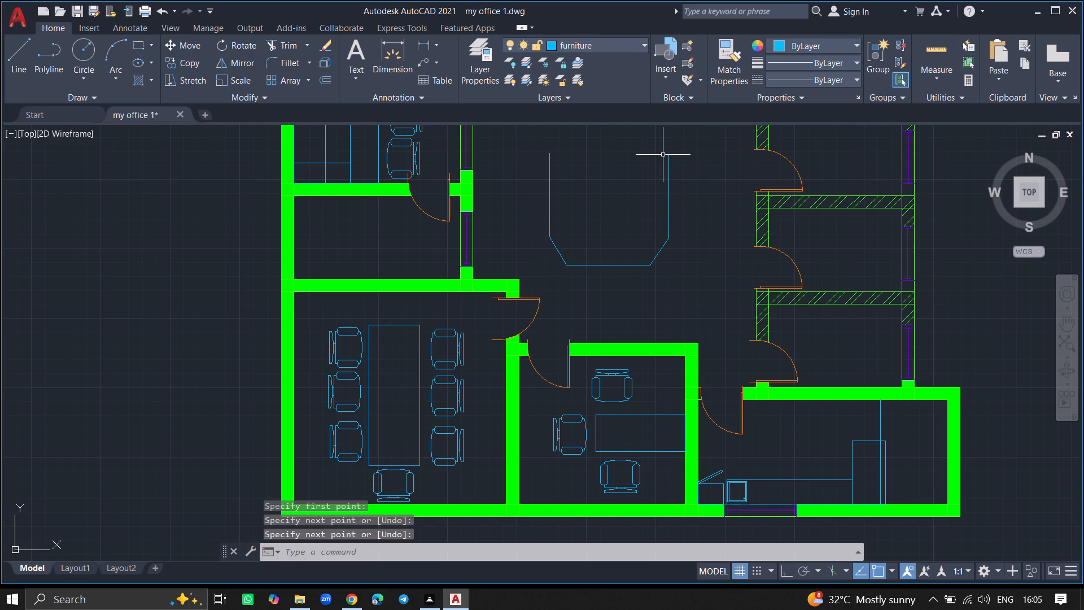
Draw a horizontal line about 1'-5" long east from the top end of the desk outline's west vertical line.
ctrl+scroll(623, 173, down, 3)
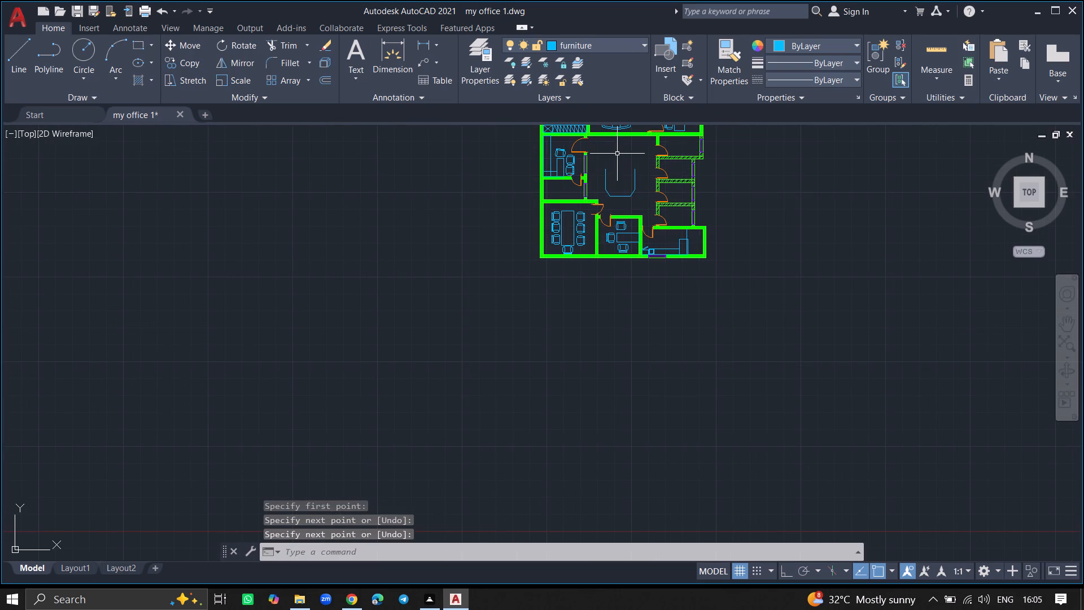
ctrl+scroll(617, 154, up, 1)
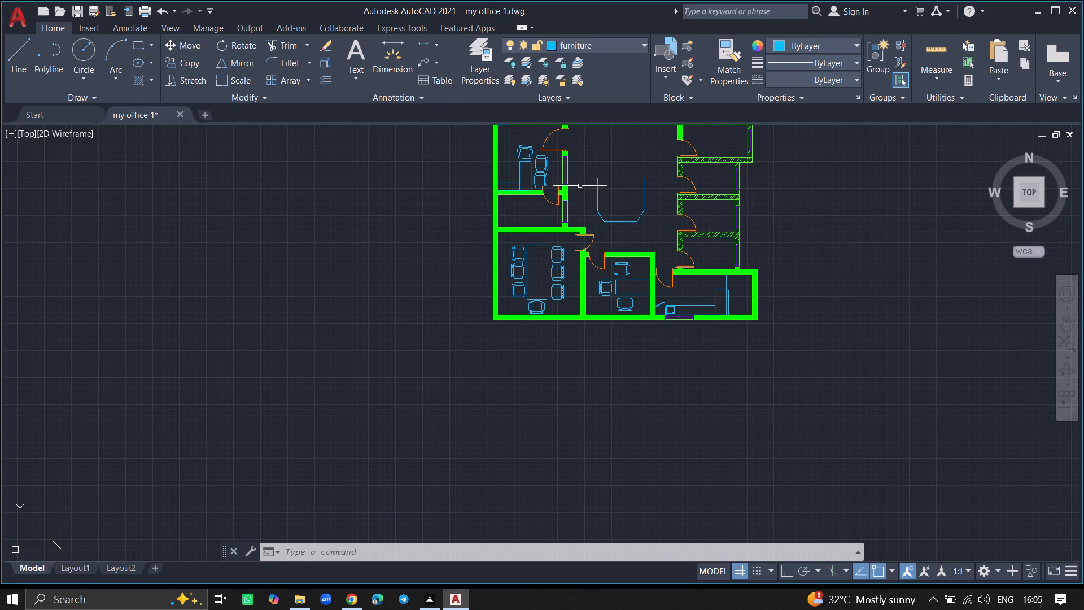
ctrl+scroll(609, 183, up, 4)
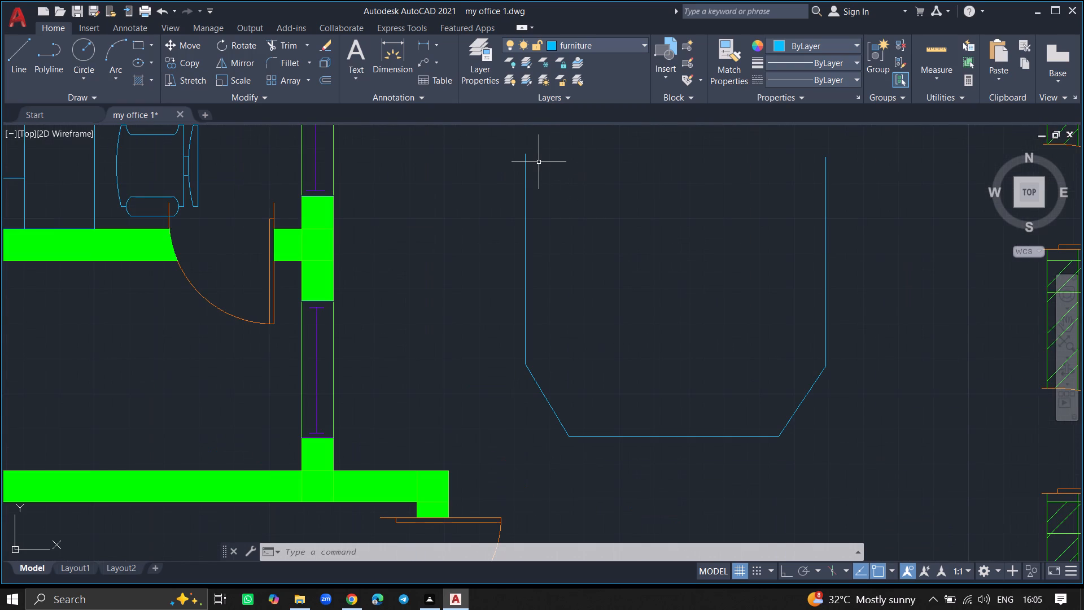
key(l)
key(Return)
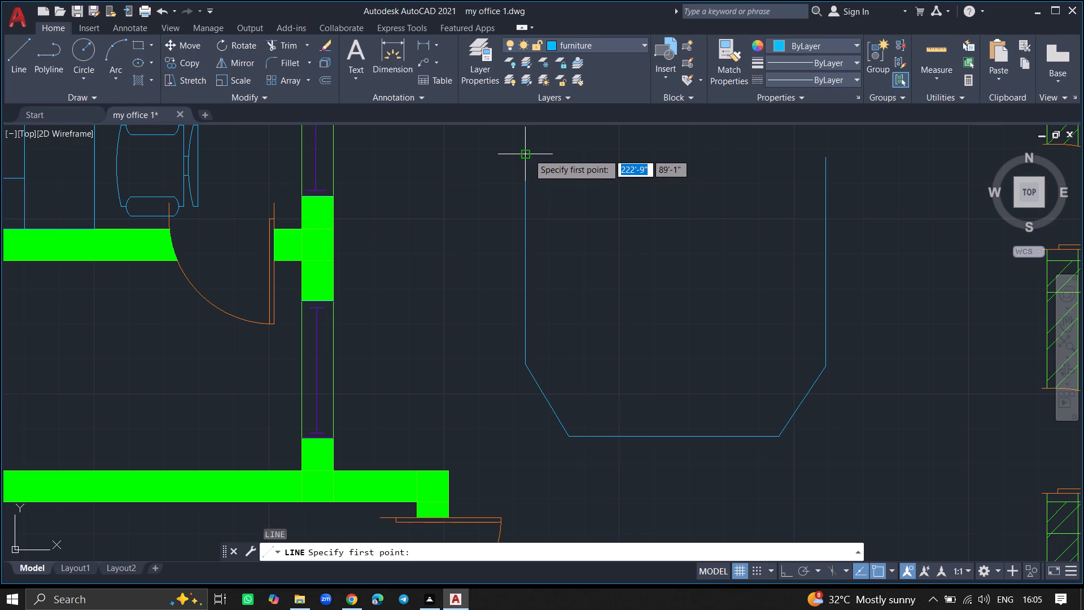
click(527, 154)
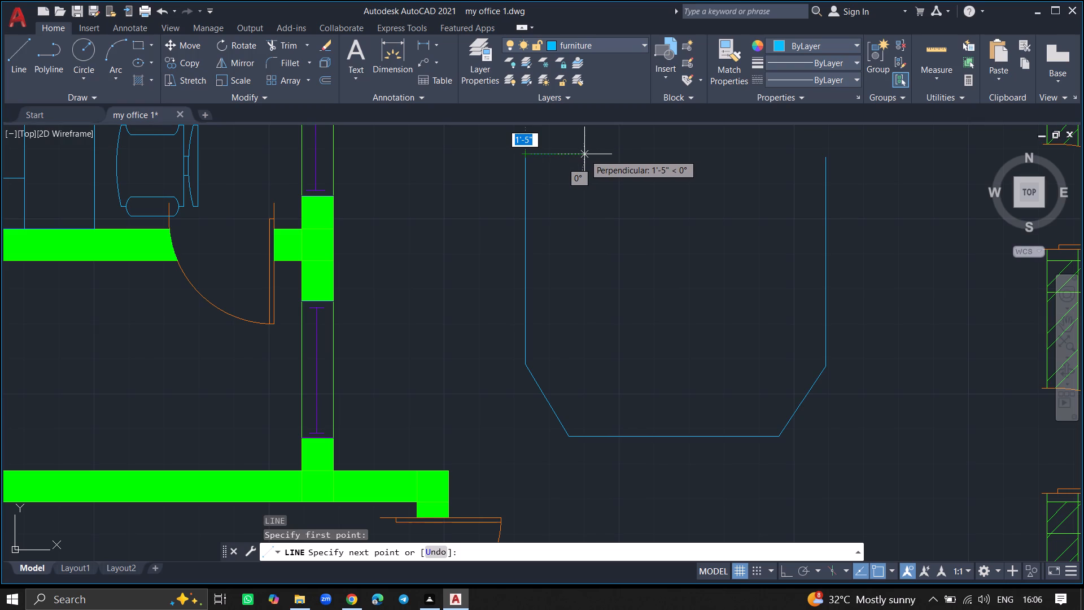
click(584, 154)
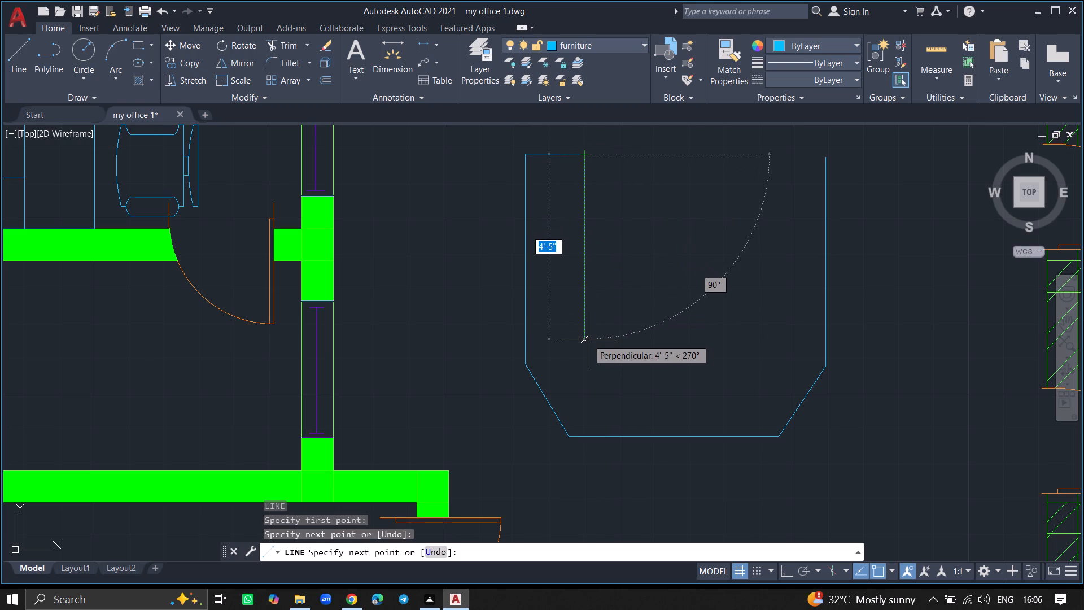
key(Escape)
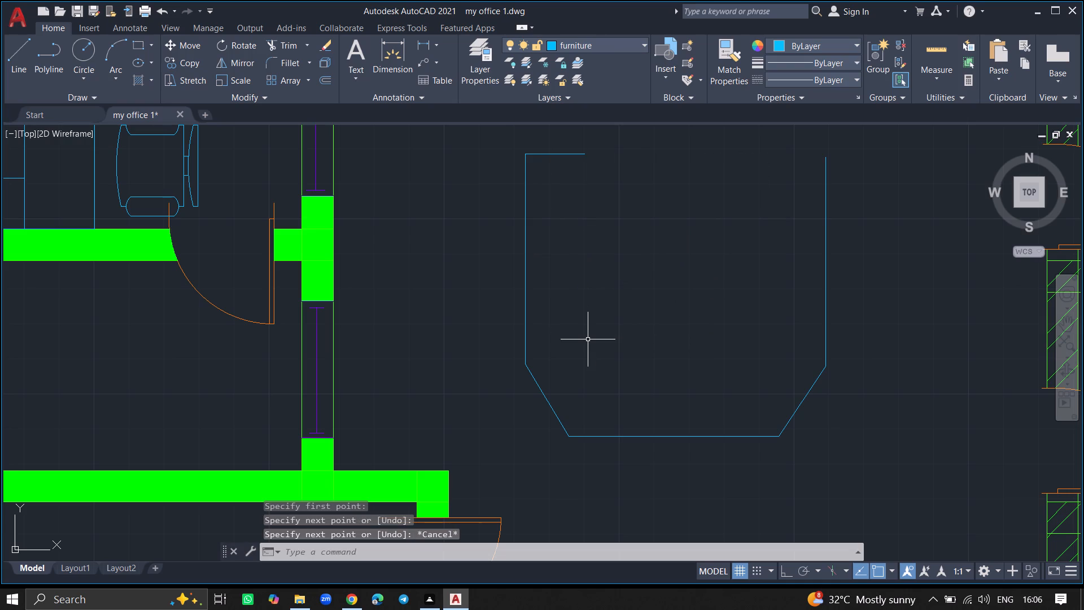
Offset the desk outline's west vertical, west slanted, south horizontal and east vertical lines inward by 1'5".
text(off)
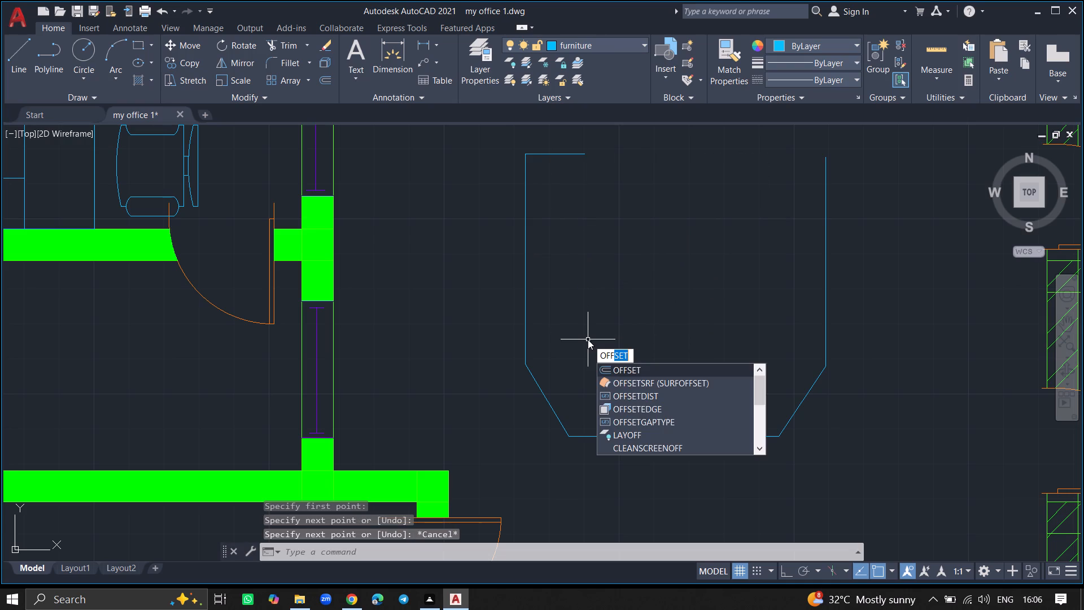
click(605, 369)
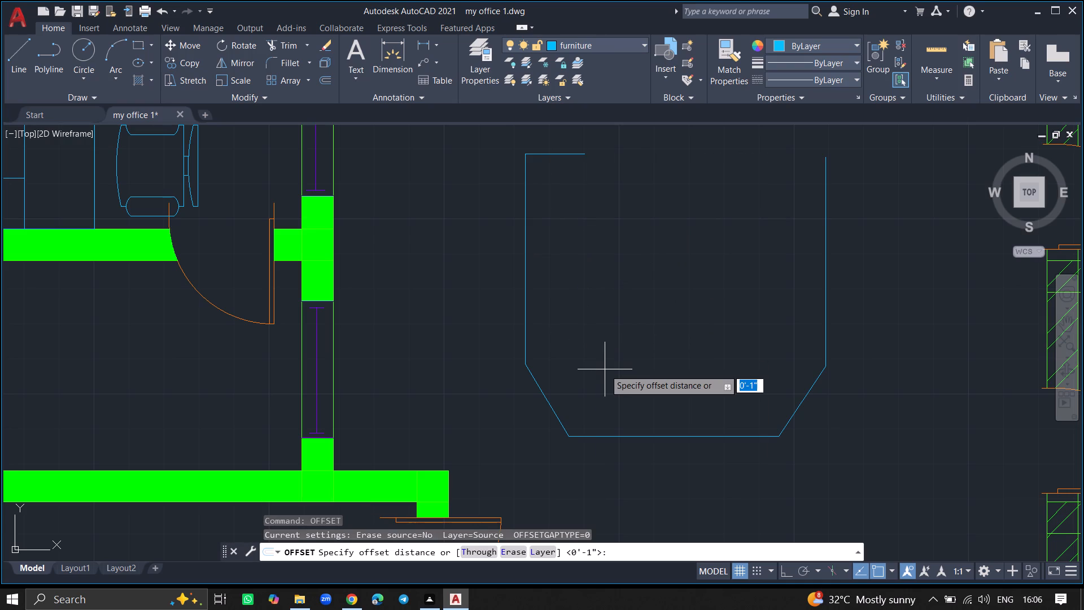
text(1'5)
key(shift+quotedbl)
key(Return)
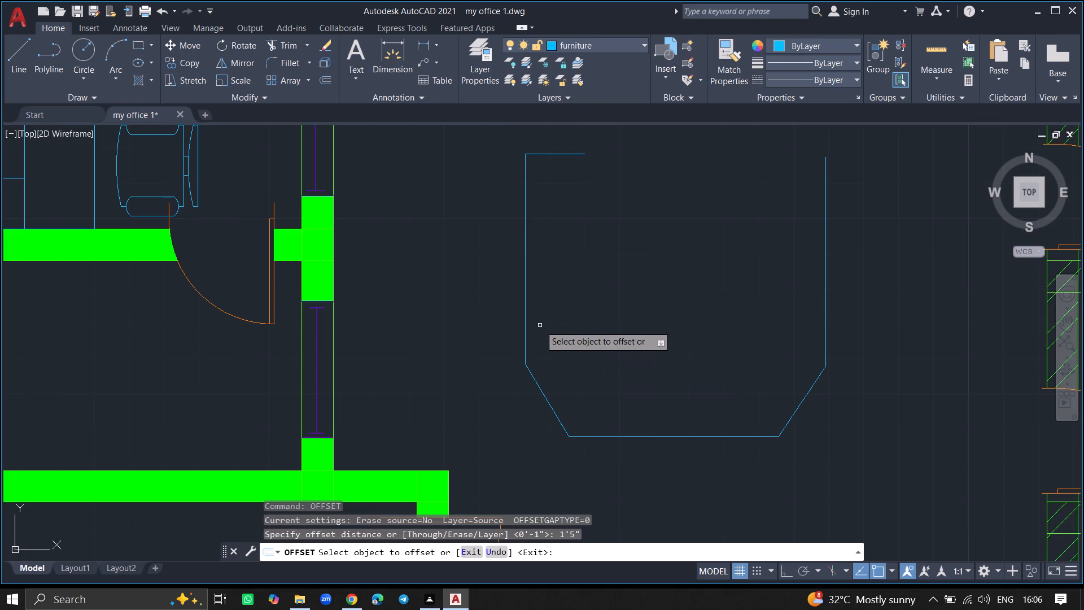
drag(524, 324, 558, 326)
click(558, 326)
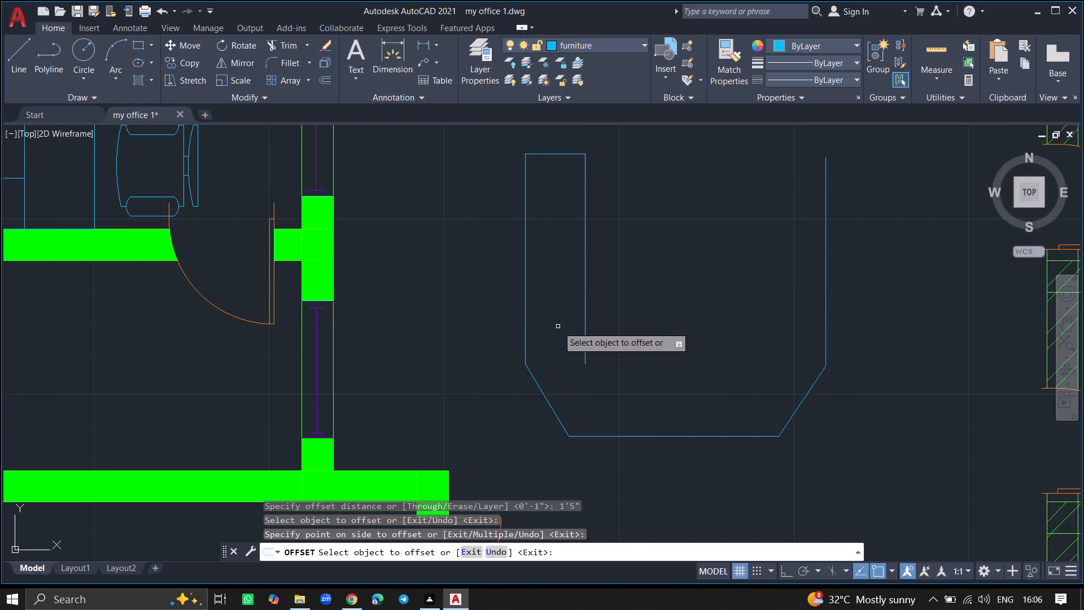
drag(546, 395, 583, 395)
click(583, 395)
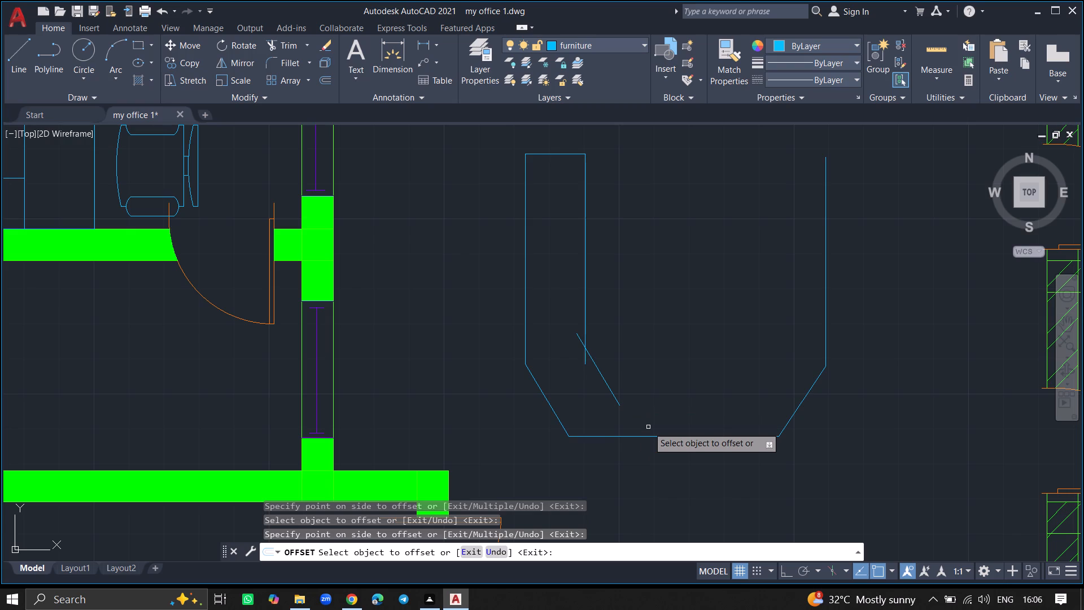
click(649, 437)
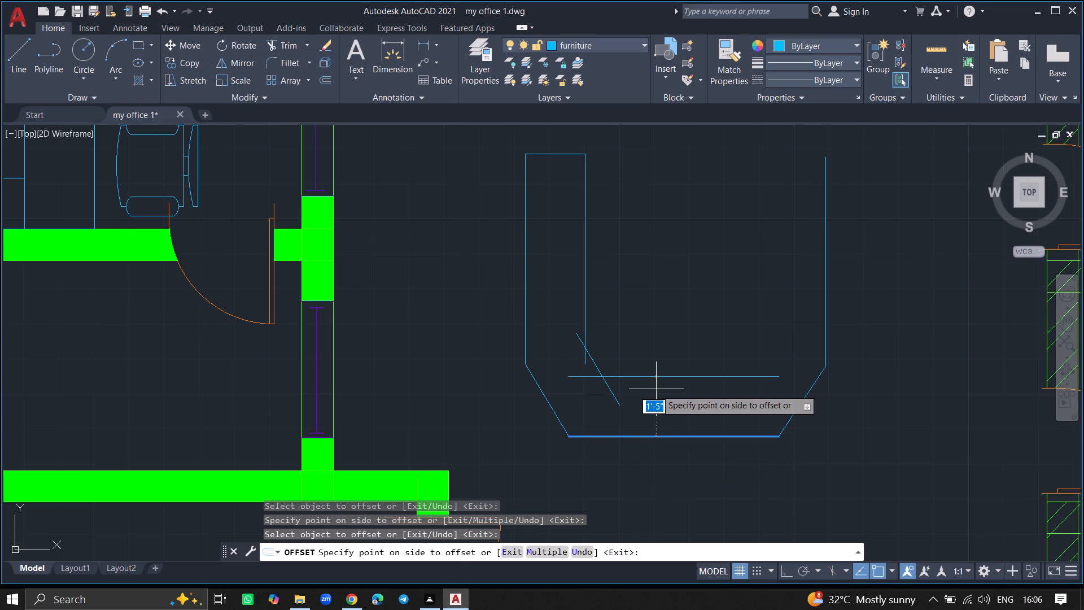
click(656, 389)
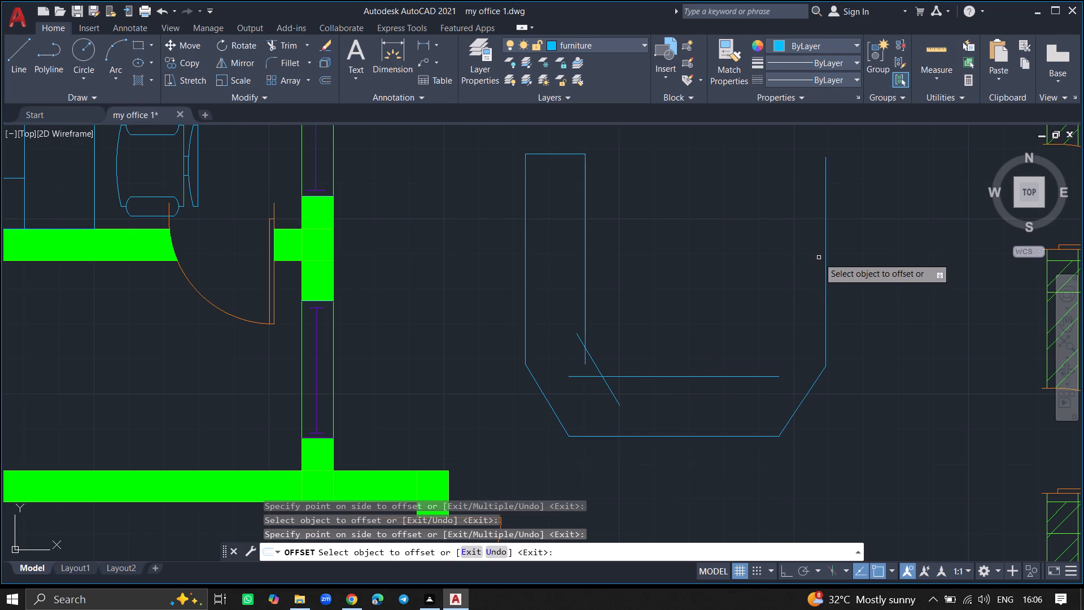
click(826, 256)
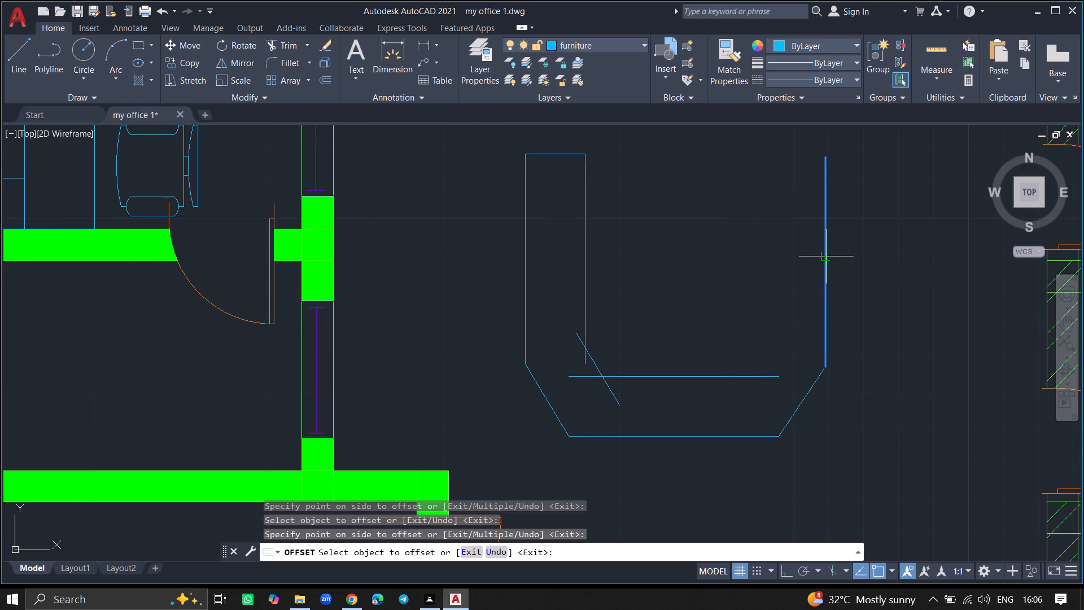
click(772, 266)
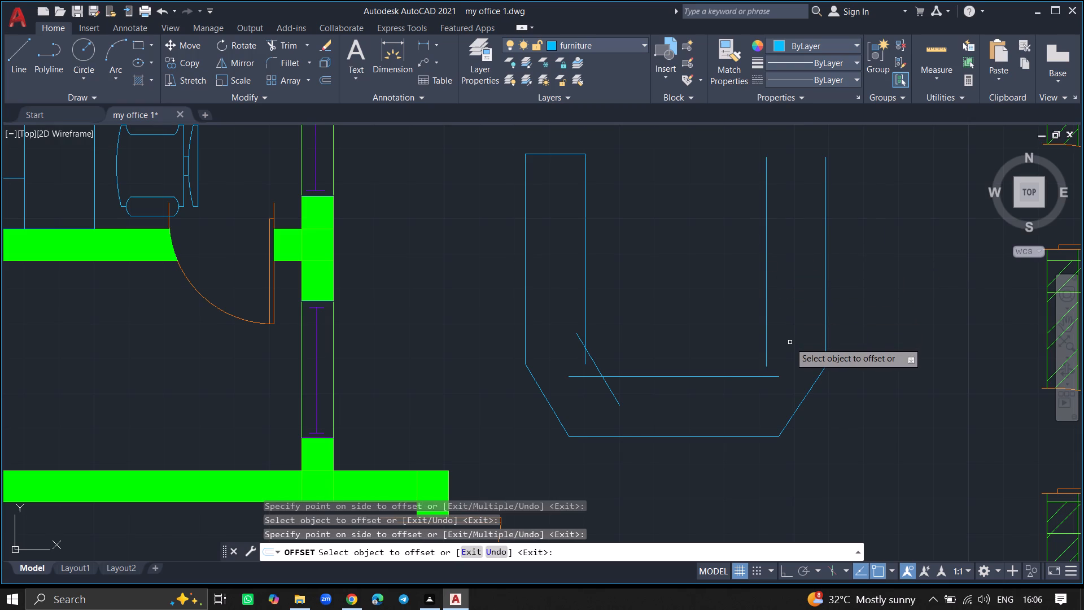
key(Return)
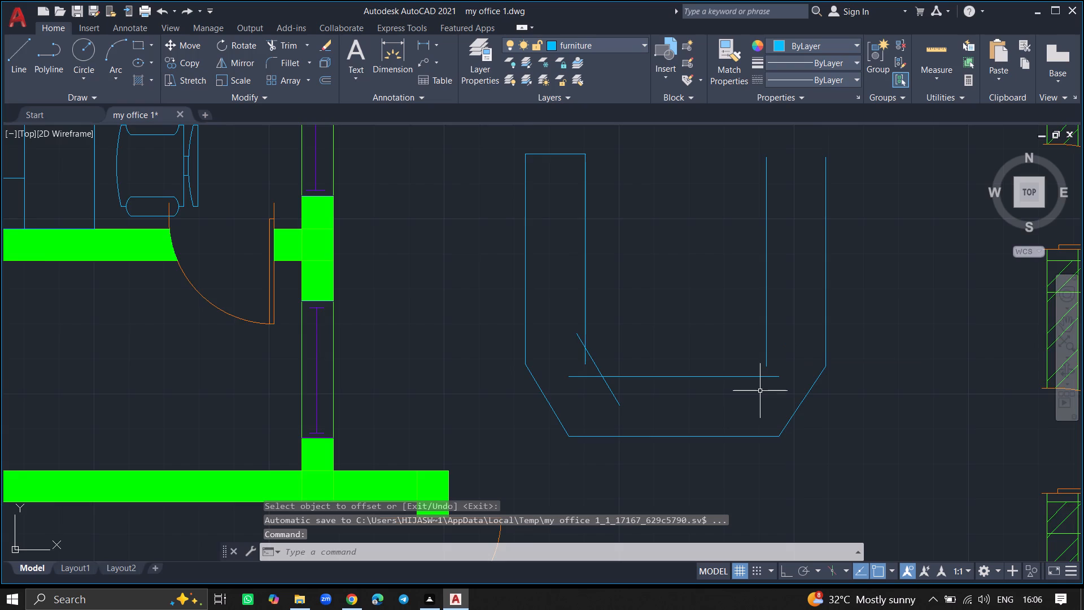
Extend both inner vertical lines of the desk south to the inner horizontal line.
ctrl+scroll(760, 391, up, 2)
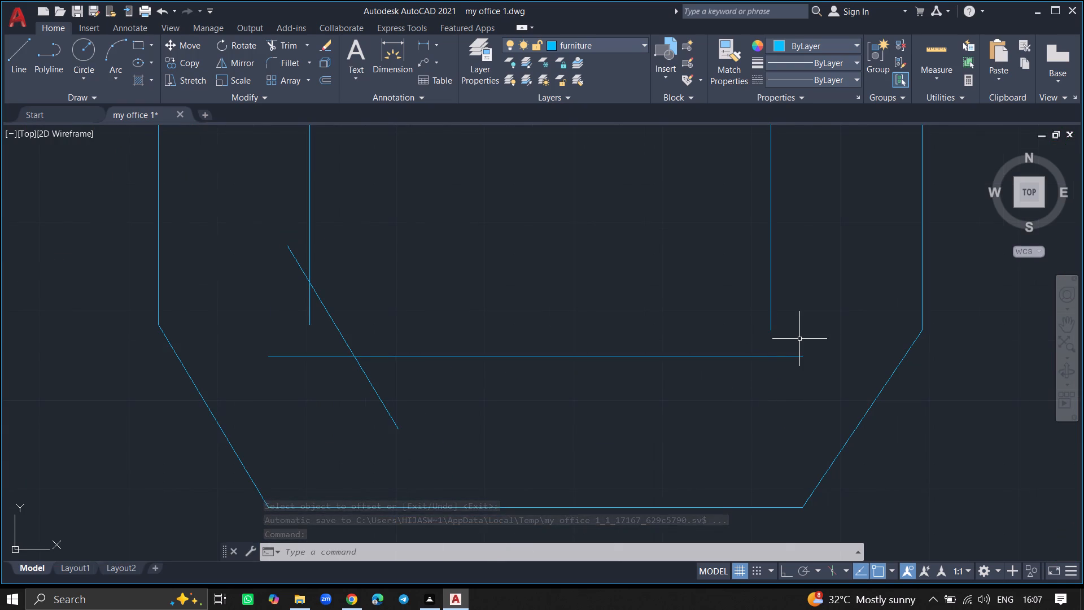
text(ex)
key(Return)
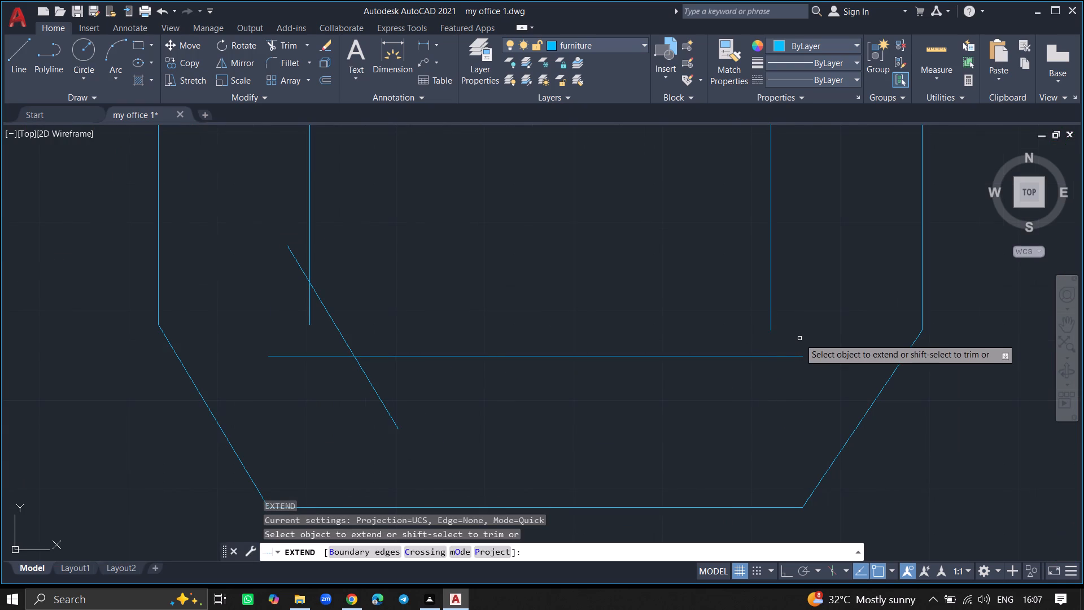
click(769, 315)
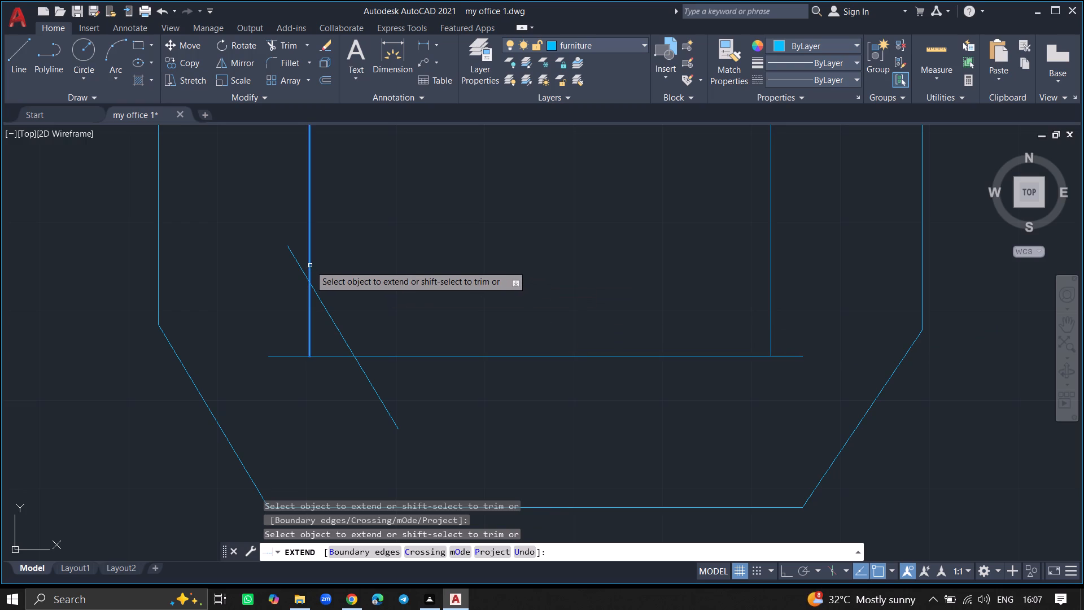
drag(310, 265, 359, 280)
key(Return)
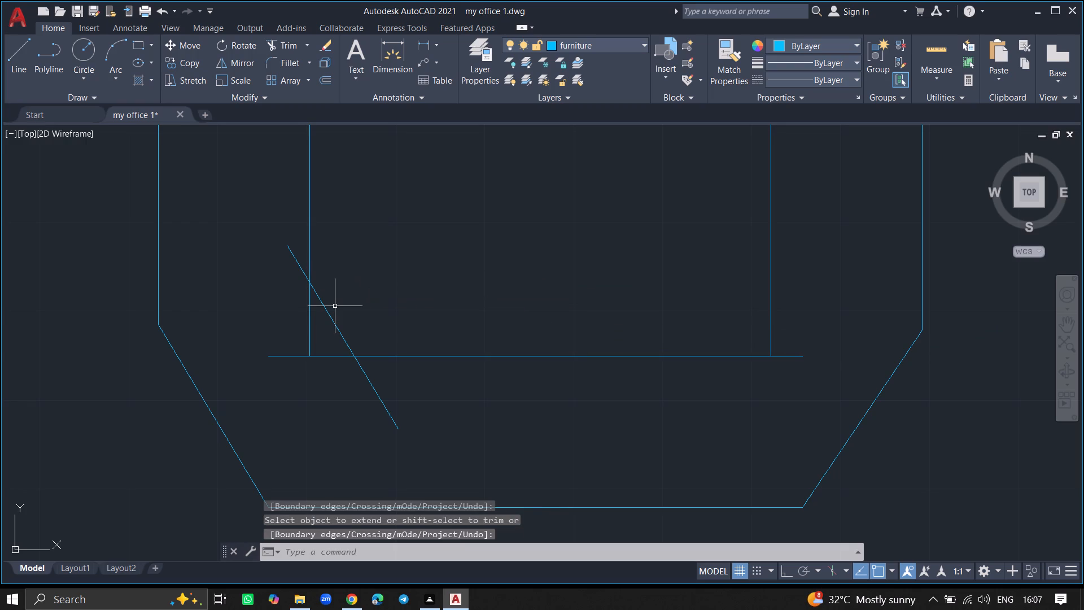
Delete the inner slanted line at the desk's southwest corner.
click(327, 308)
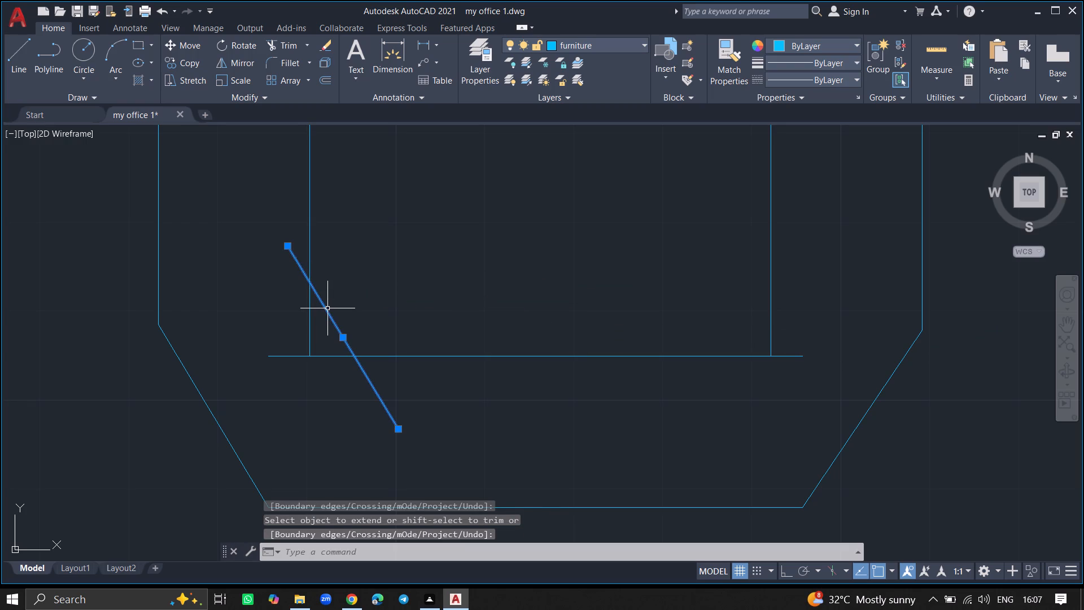
key(Delete)
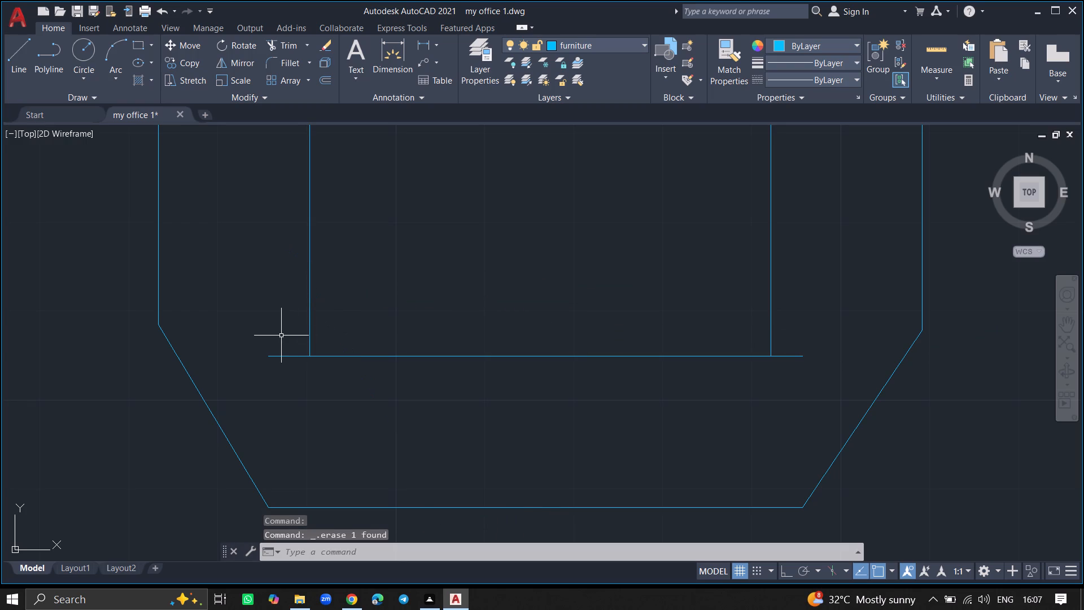
Trim the two overhanging ends of the desk's inner horizontal line back to the inner vertical lines.
text(trim)
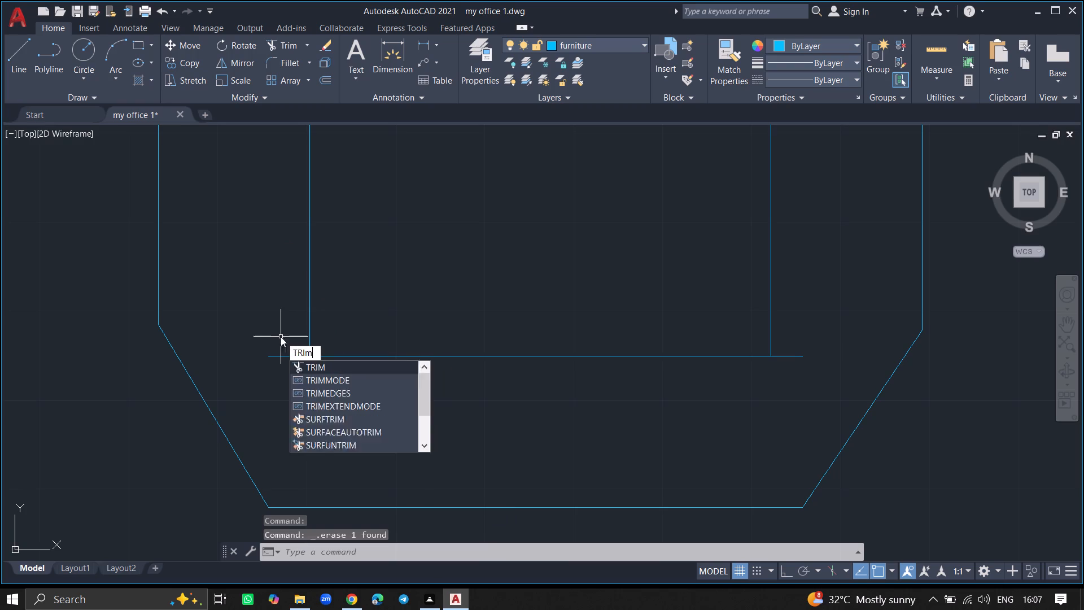
key(Return)
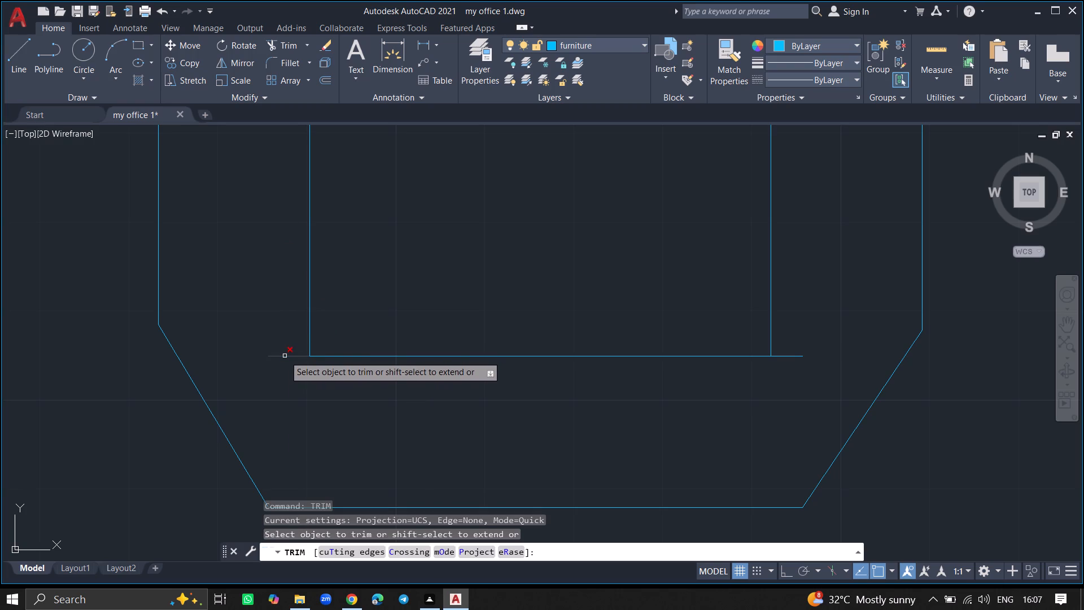
click(285, 356)
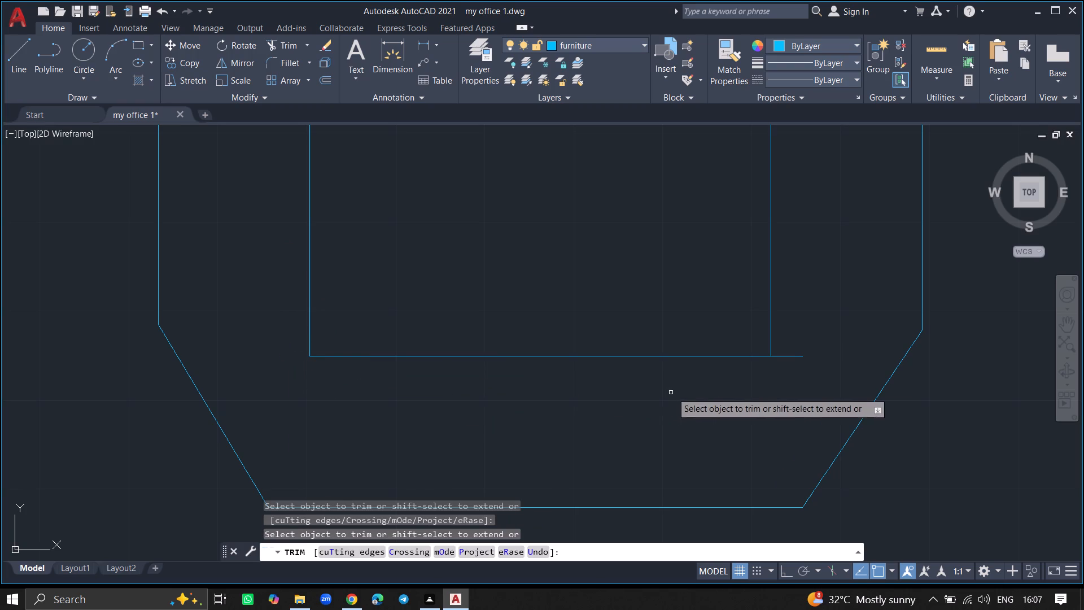
click(783, 357)
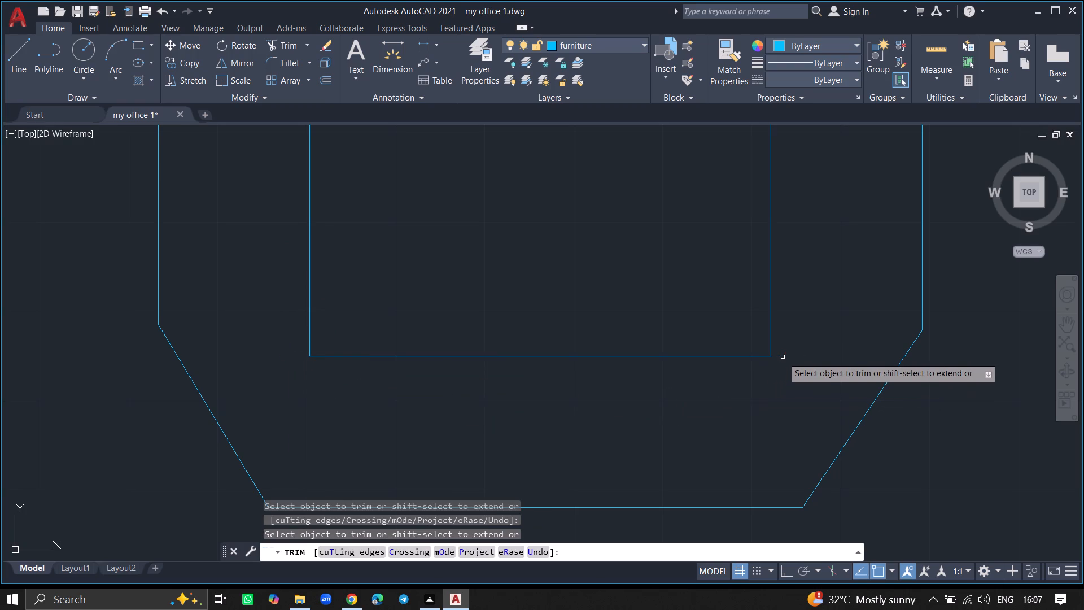
key(Return)
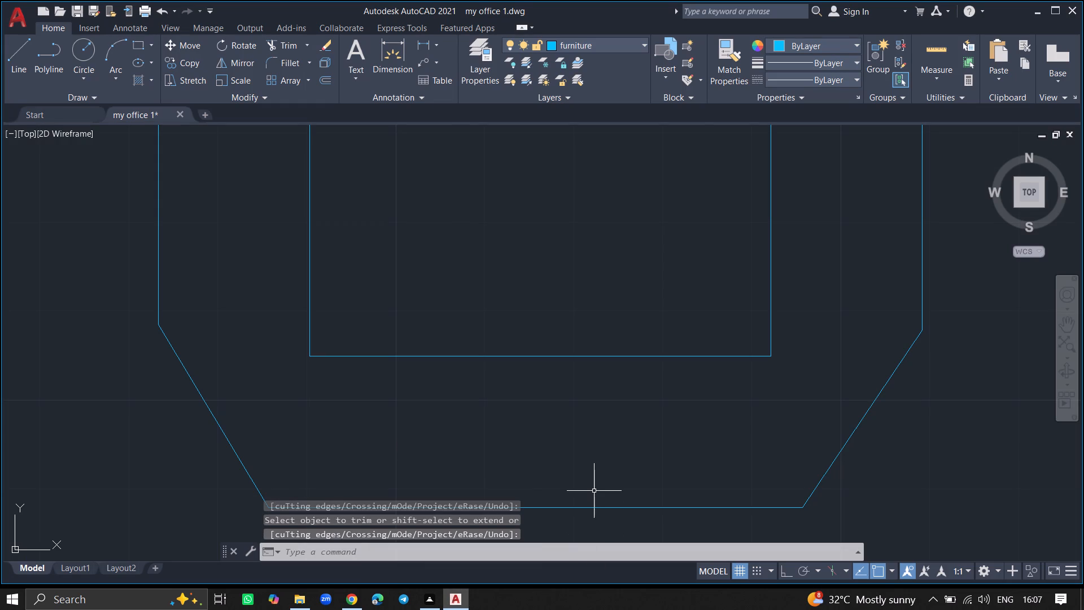
Draw a line about 1'-1" north from the desk's inner southwest corner, continuing about 1'-5" diagonally southeast to the inner horizontal line.
ctrl+scroll(594, 491, down, 1)
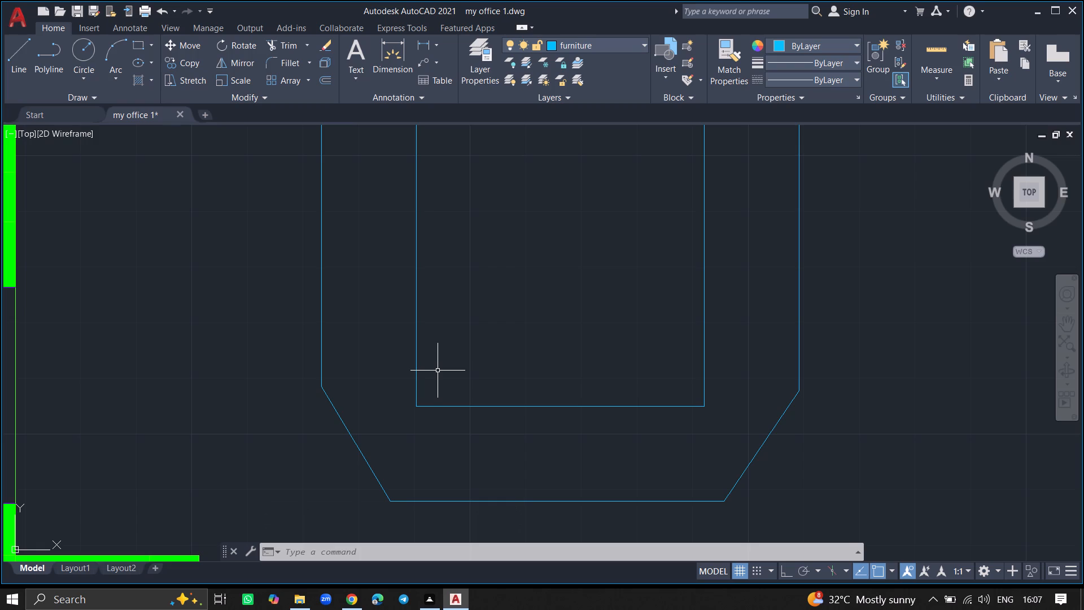
key(l)
key(Return)
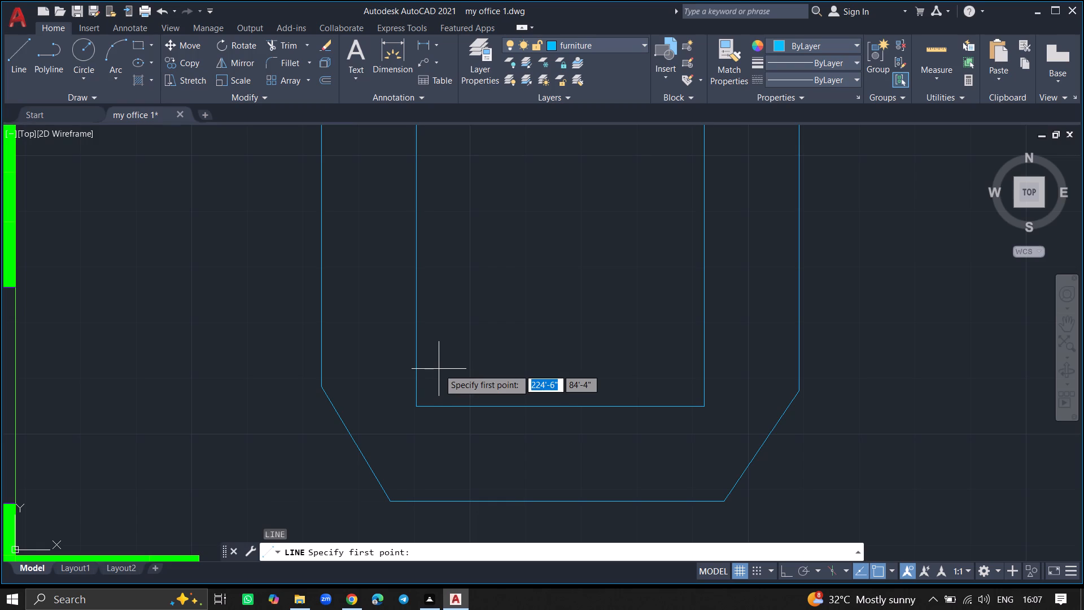
click(414, 404)
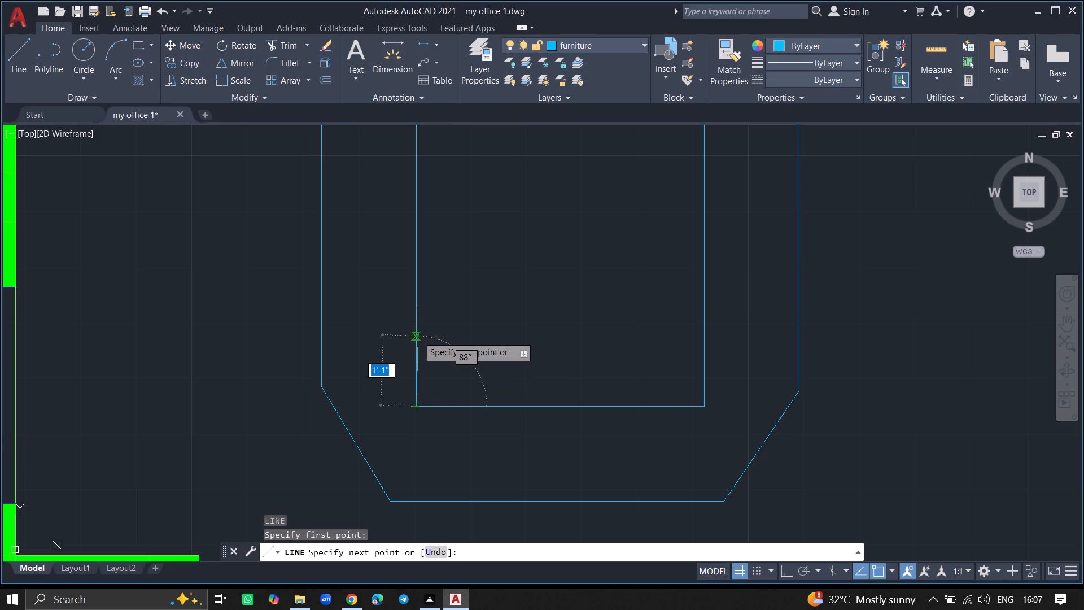
click(418, 338)
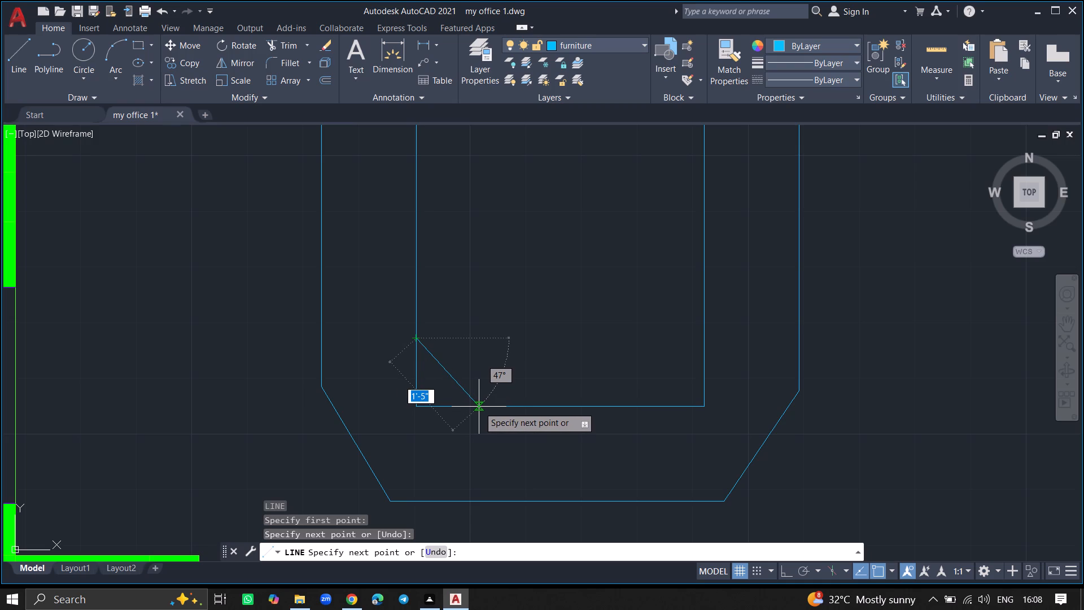
click(479, 407)
key(Return)
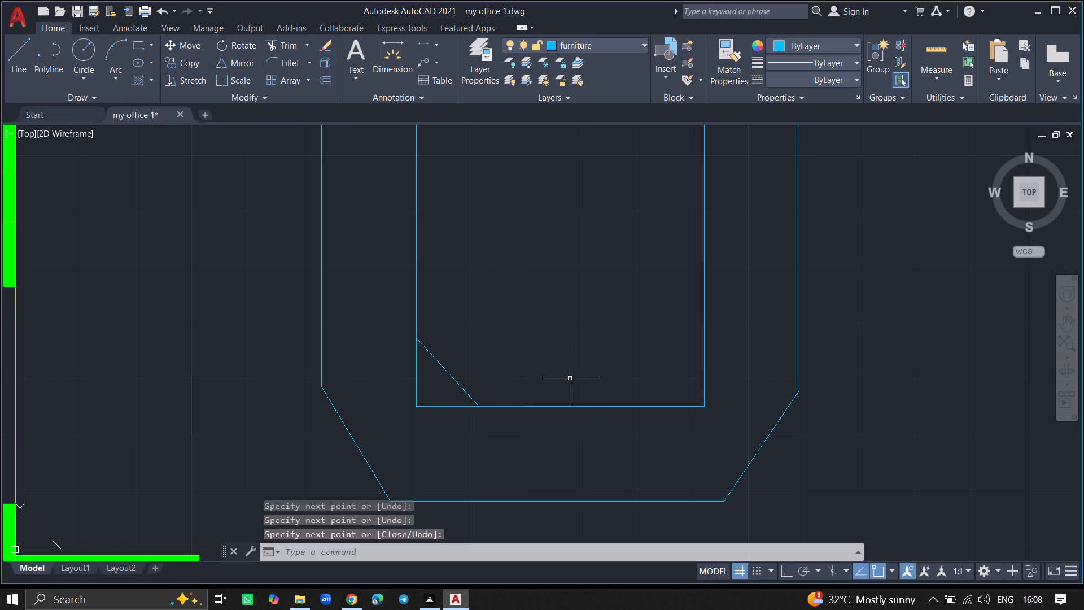
Draw a slanted line across the desk's inner southeast corner, from the inner east vertical to the inner horizontal line, matching the southwest one.
key(l)
key(Return)
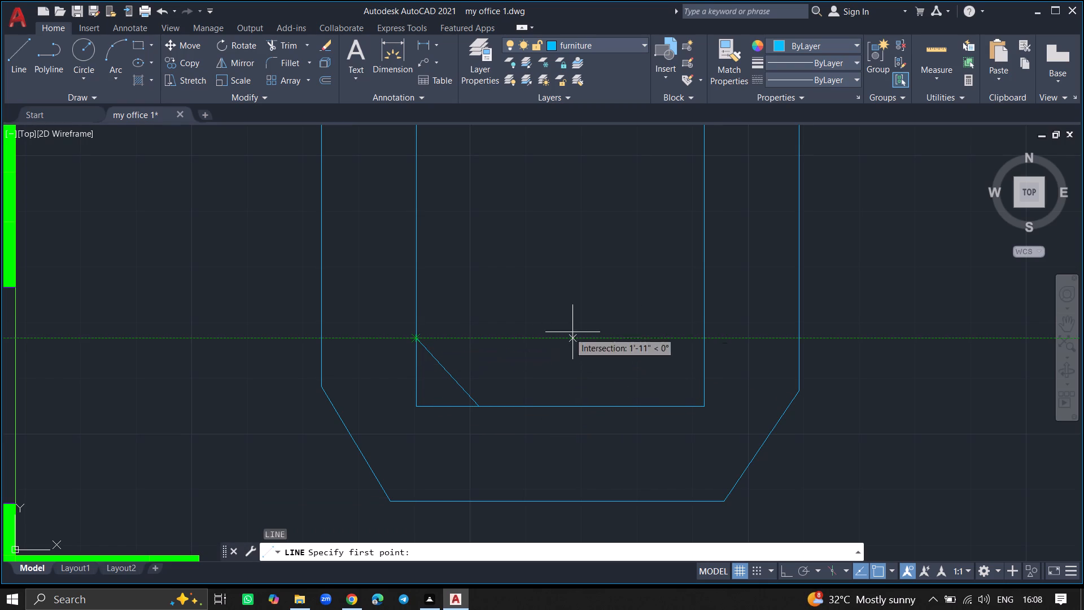
click(702, 339)
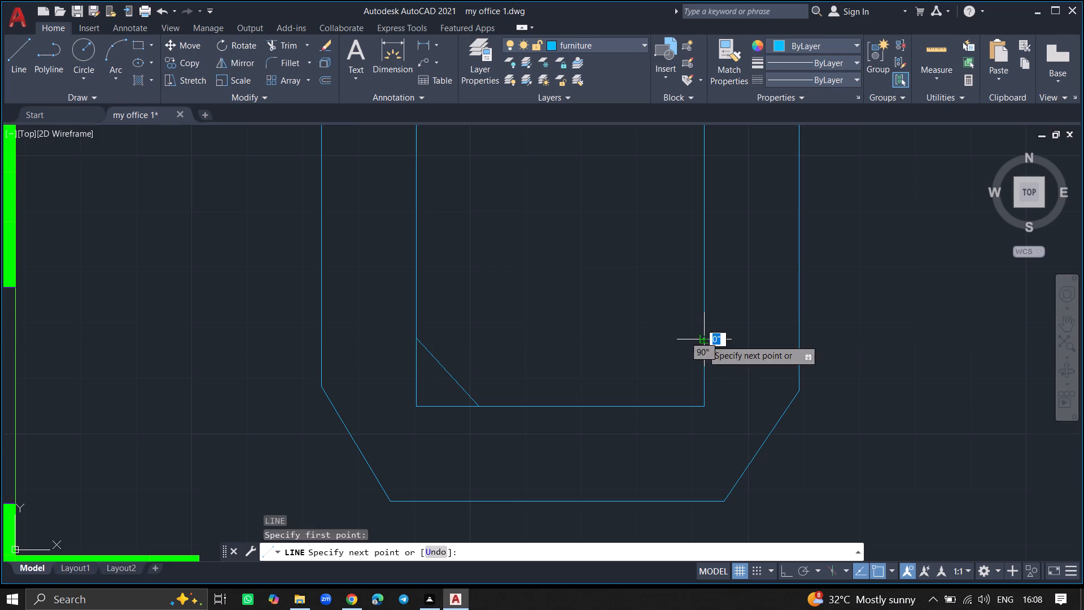
click(635, 404)
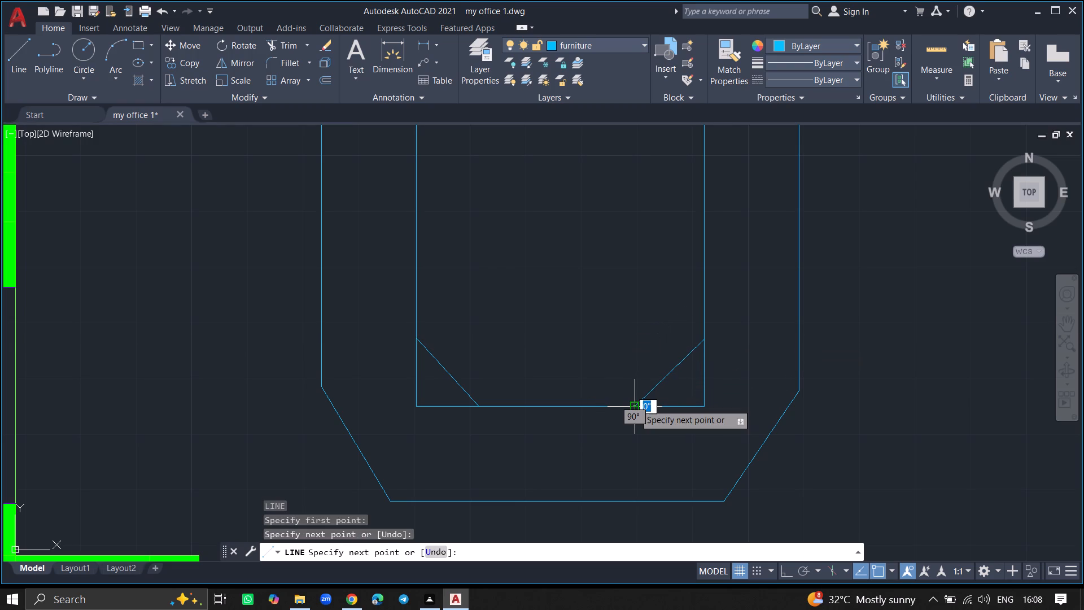
key(Return)
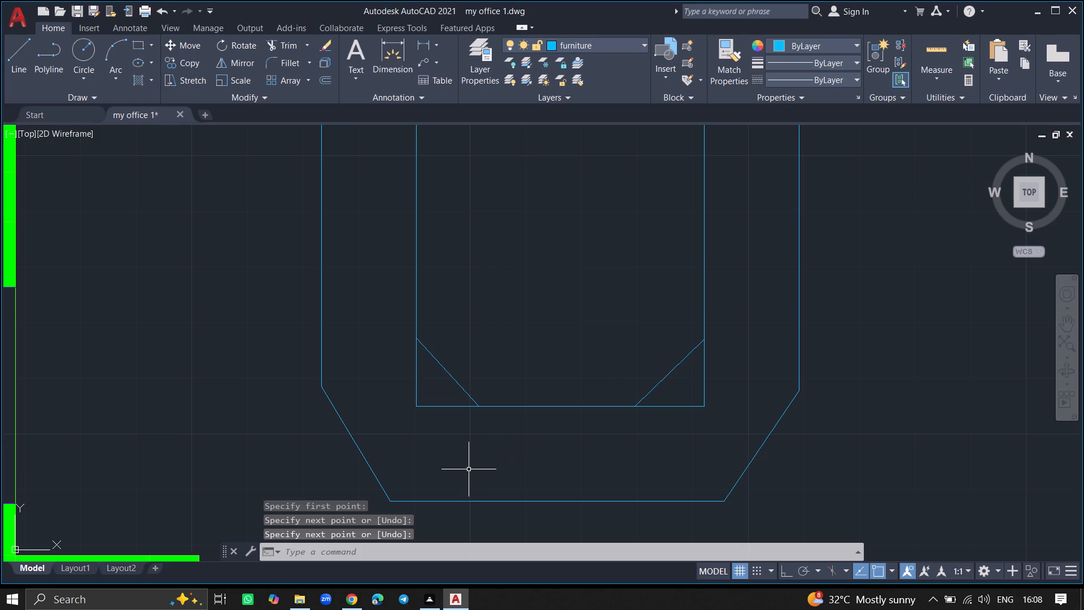
Trim the square corner segments outside both slanted inner lines, including the overlapping short vertical at the southwest corner.
text(tr)
key(Return)
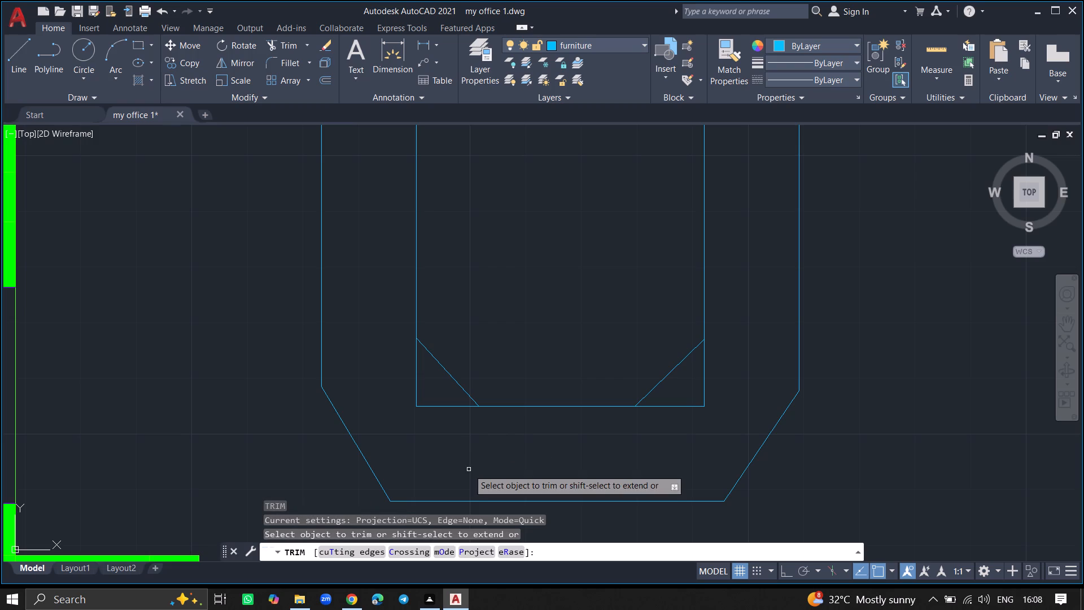
click(433, 406)
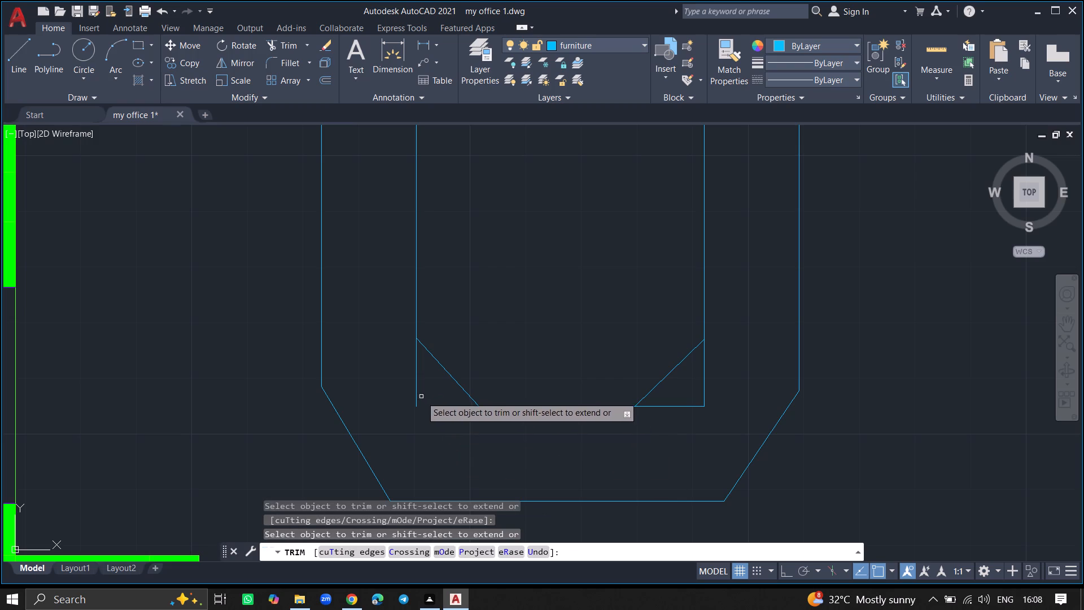
click(417, 393)
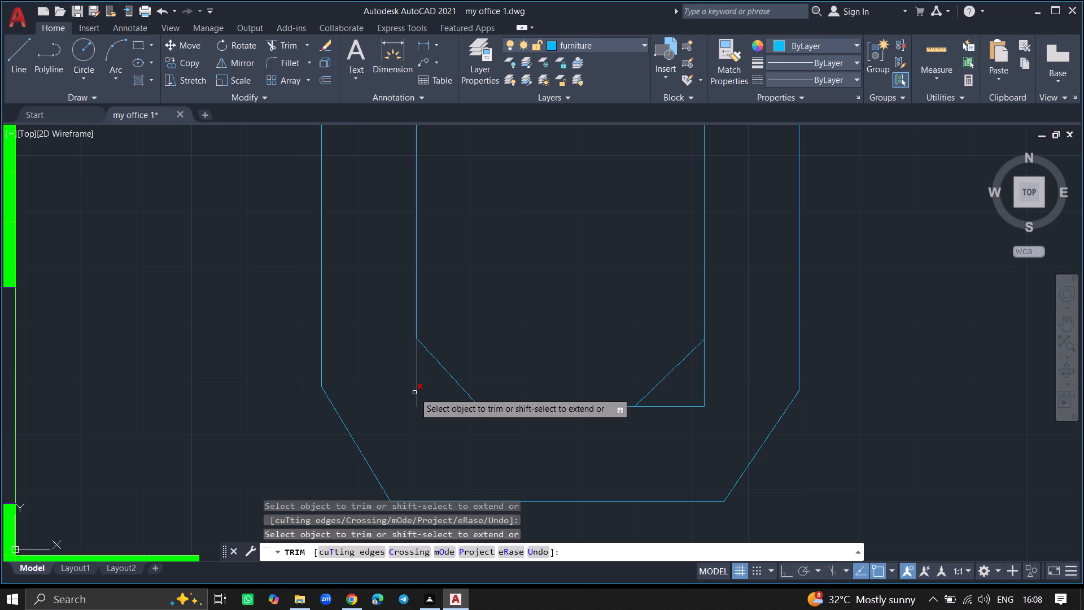
click(414, 393)
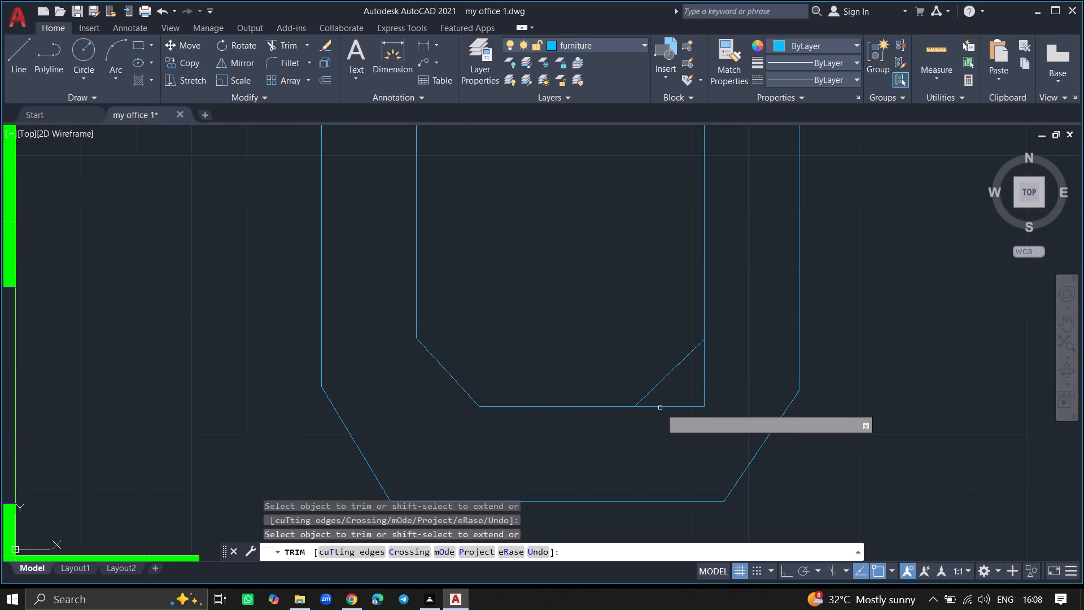
click(660, 407)
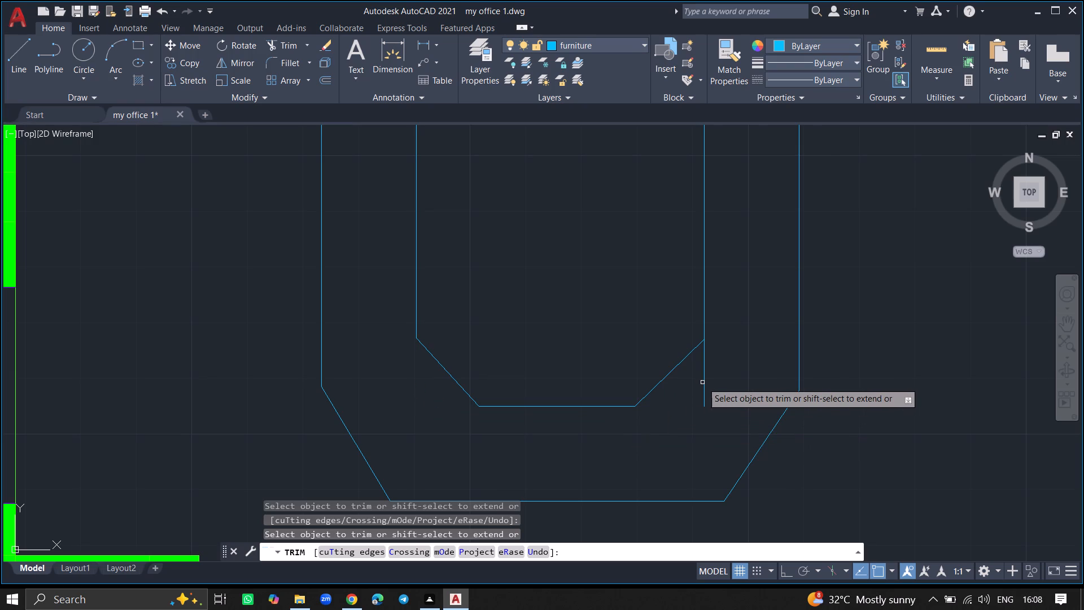
click(703, 382)
key(Return)
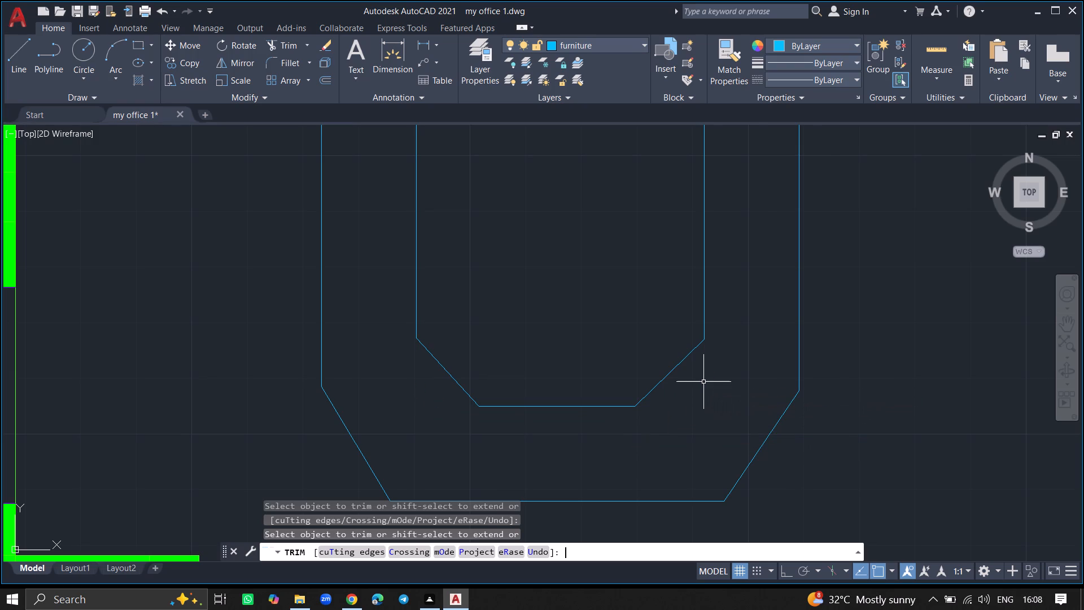
Draw a horizontal line joining the north ends of the desk's outer and inner east vertical lines.
ctrl+scroll(703, 382, down, 4)
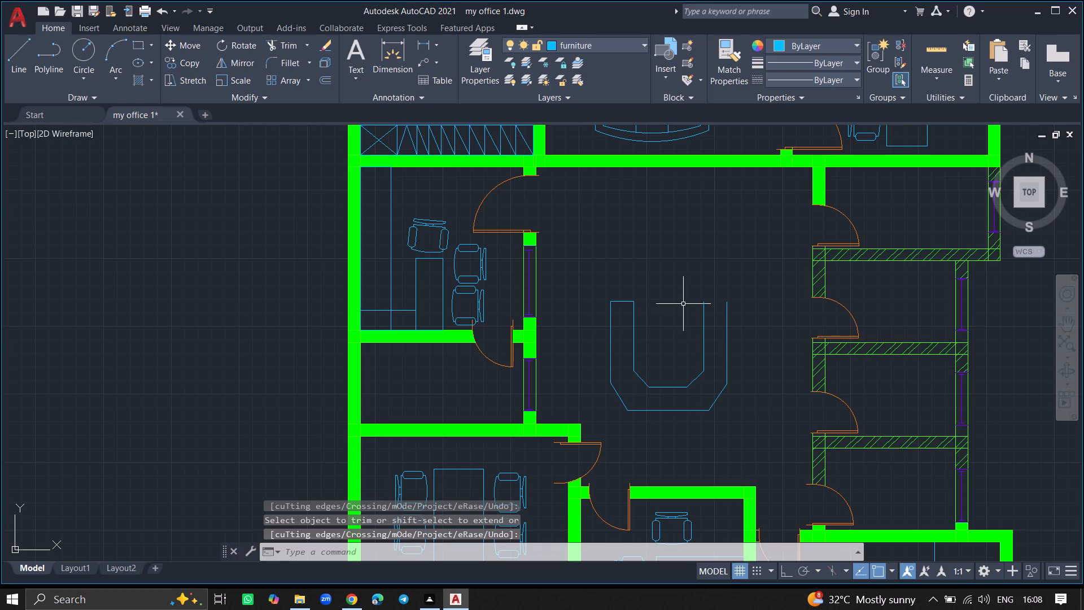
key(l)
key(Return)
ctrl+scroll(736, 320, up, 2)
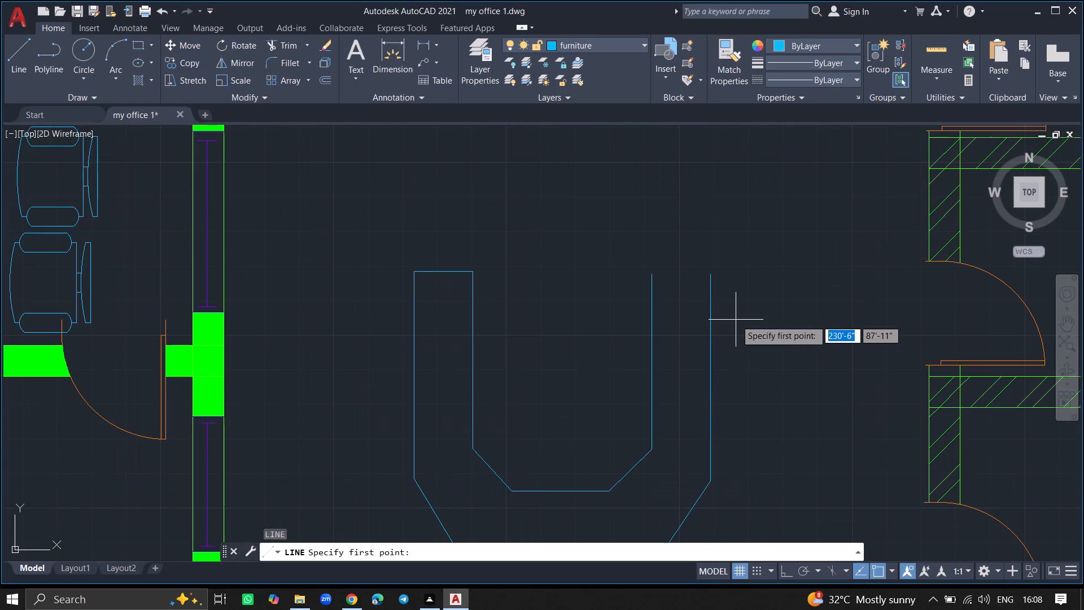
click(711, 274)
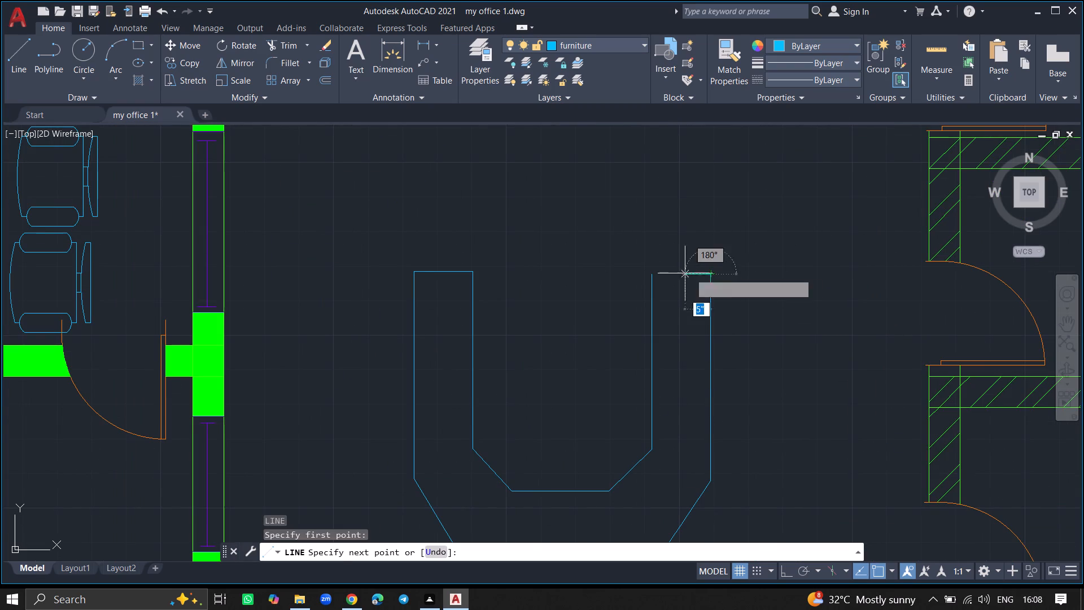
click(654, 273)
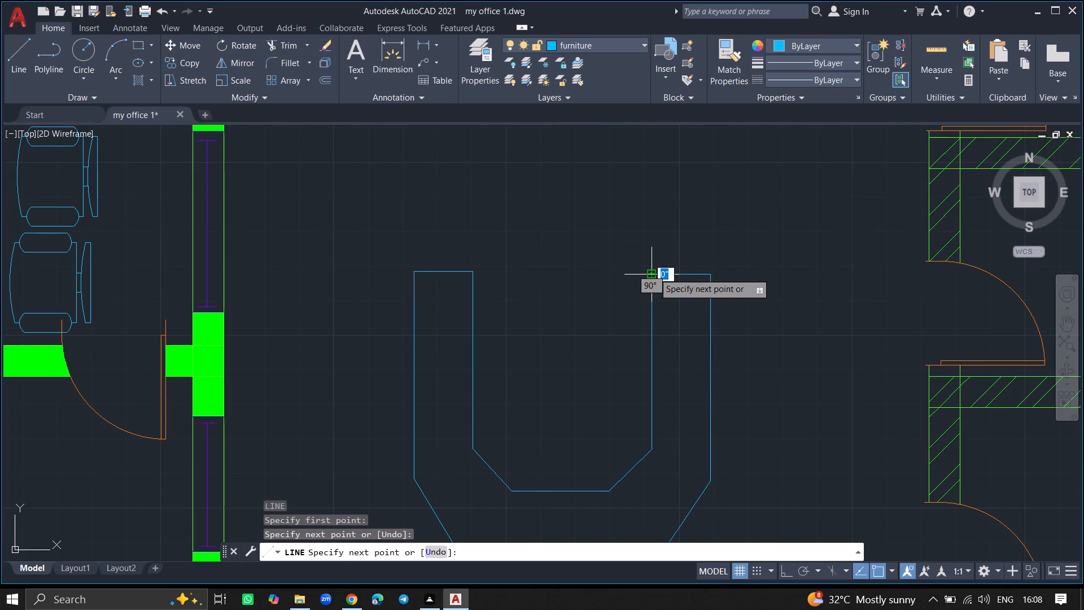
key(Return)
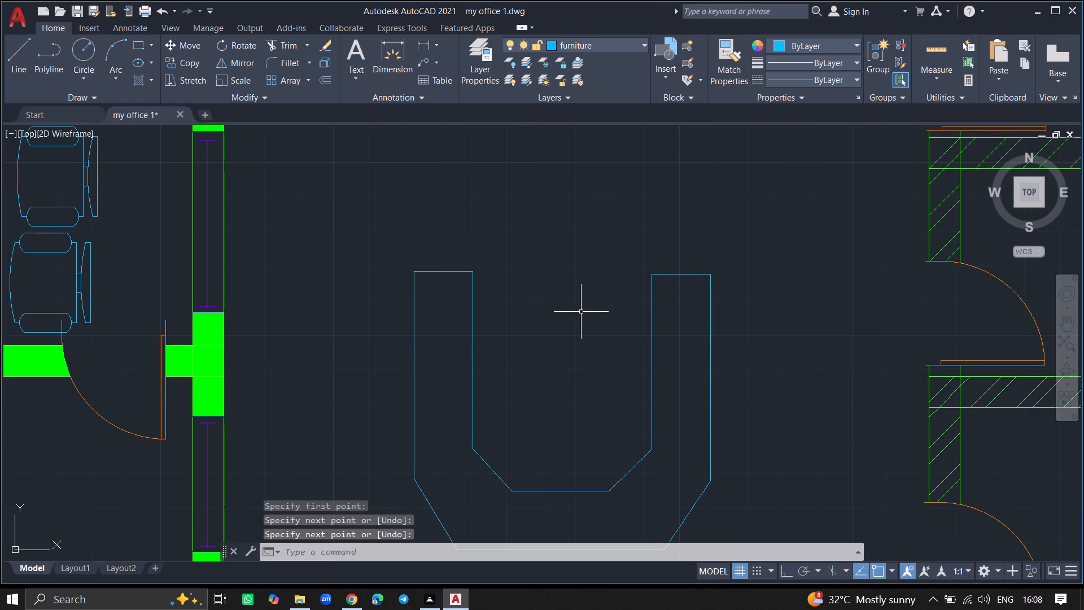
Offset the U-shaped desk's outer west vertical and southwest slanted line outward by 2".
ctrl+scroll(581, 312, down, 3)
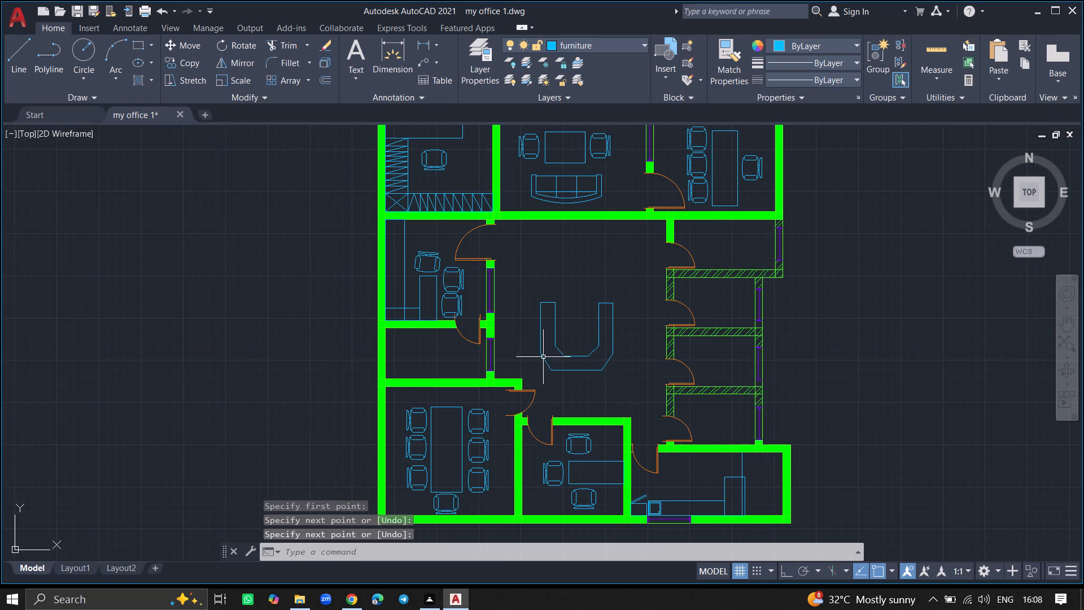
ctrl+scroll(537, 363, up, 4)
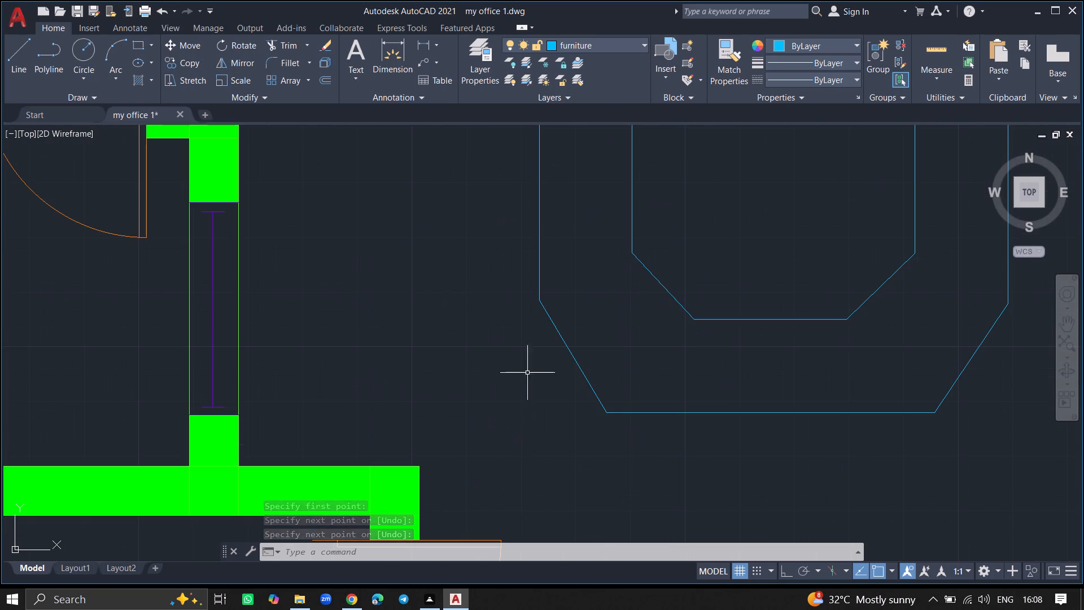
ctrl+scroll(523, 377, down, 2)
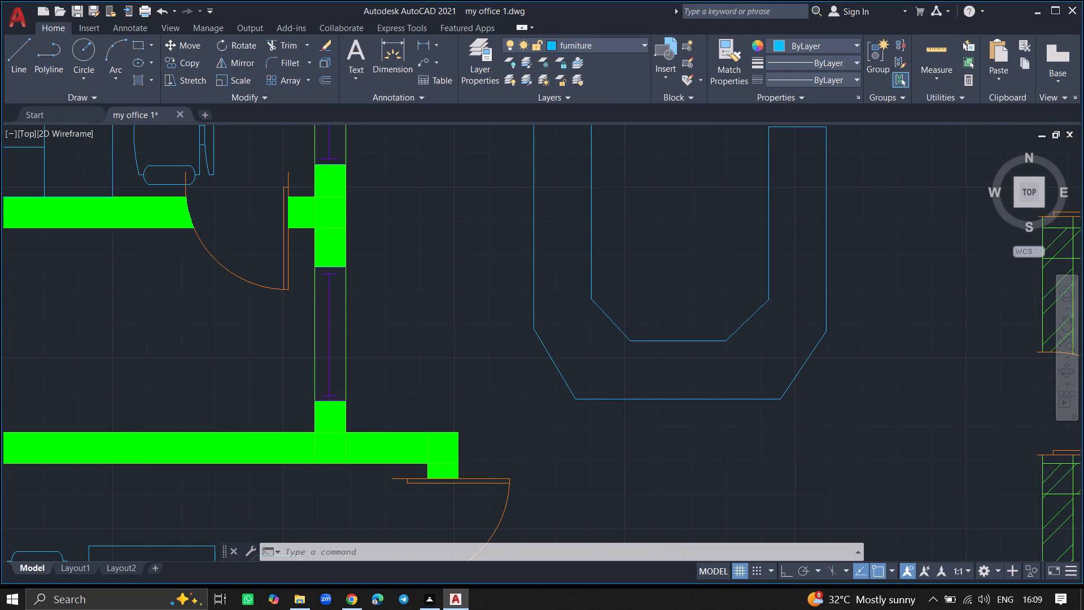
text(off)
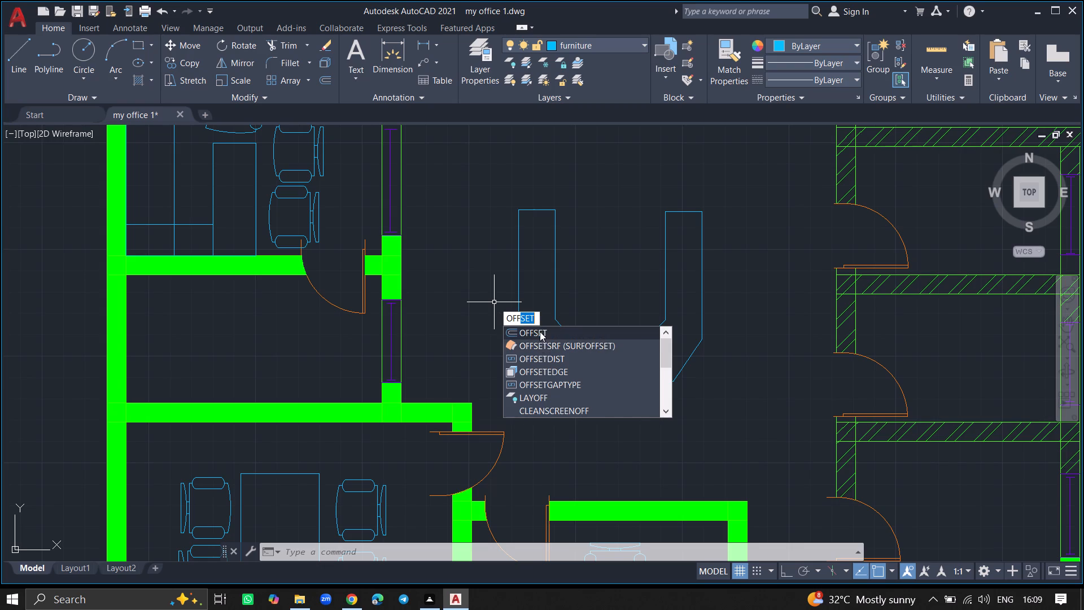
click(540, 332)
key(2)
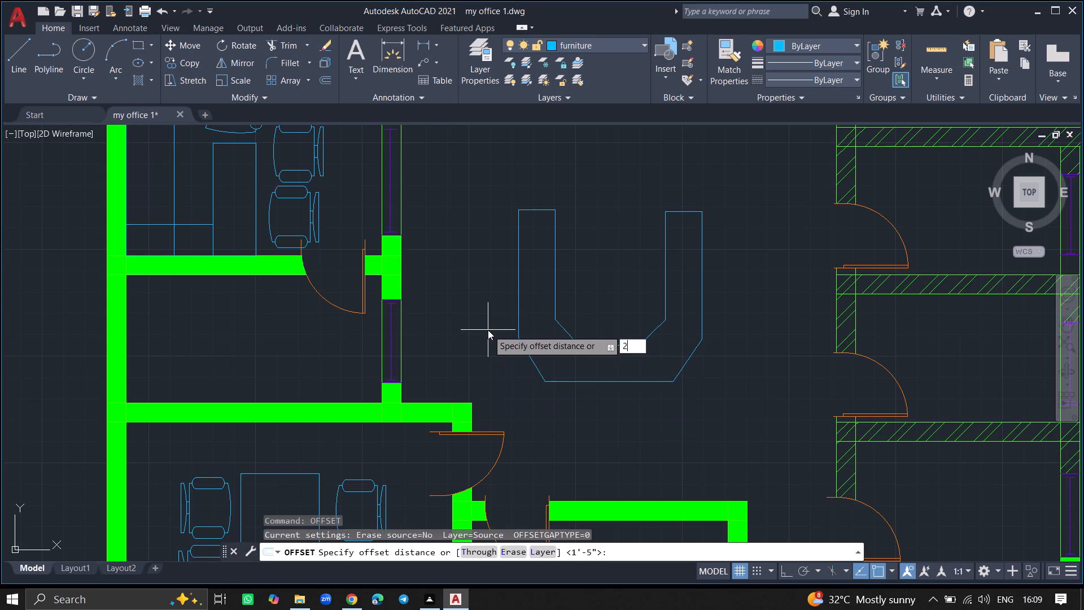
key(shift+quotedbl)
key(Return)
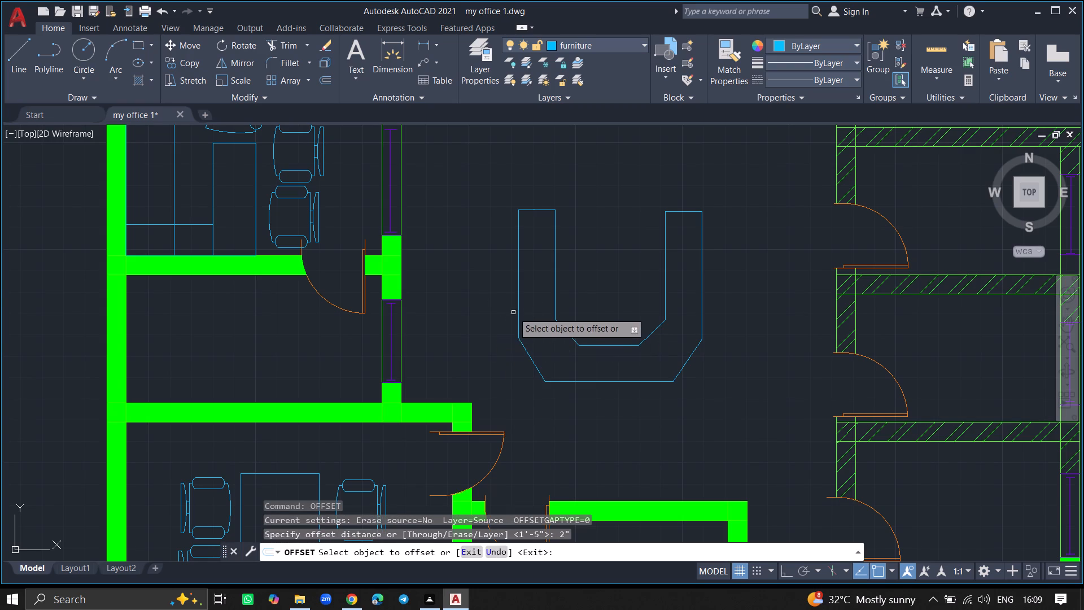
drag(520, 308, 502, 305)
click(502, 305)
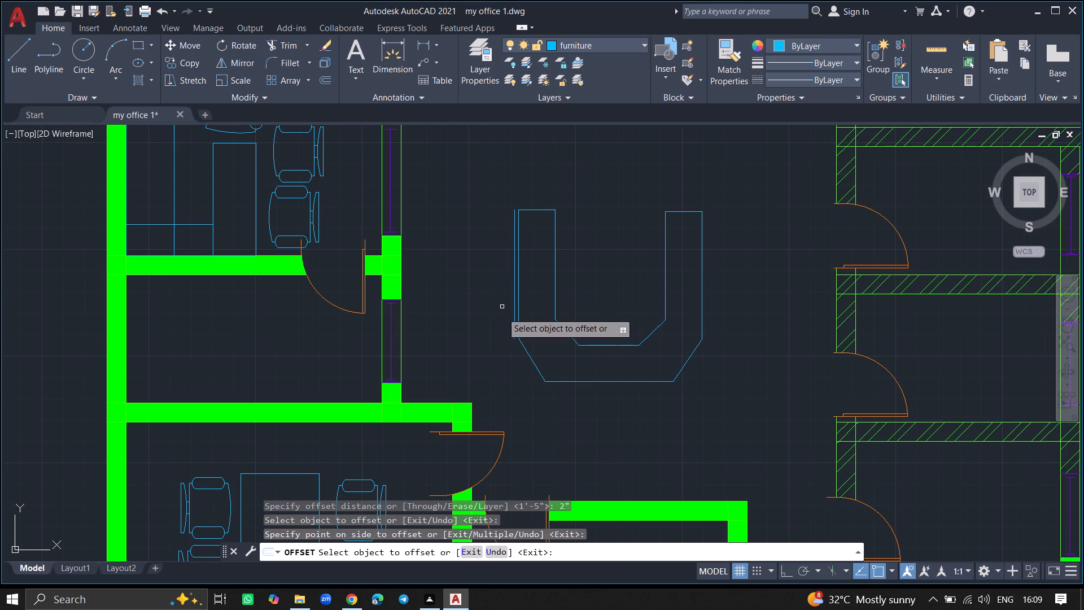
drag(524, 343, 514, 354)
click(514, 354)
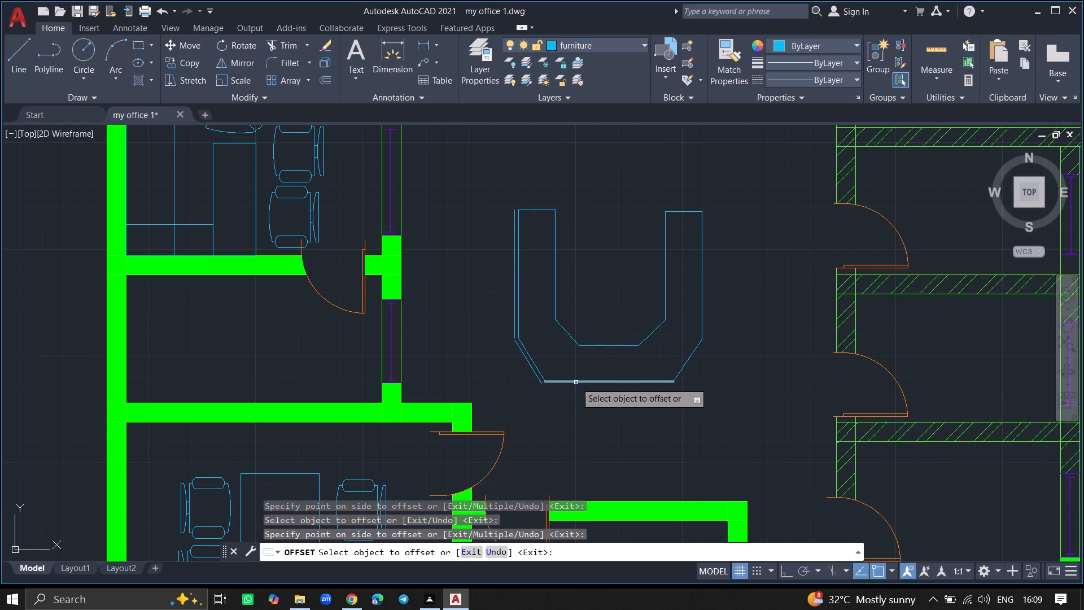
Offset the desk's outer south, southeast slanted and east lines outward by the same 2".
drag(576, 382, 576, 393)
ctrl+scroll(576, 393, up, 3)
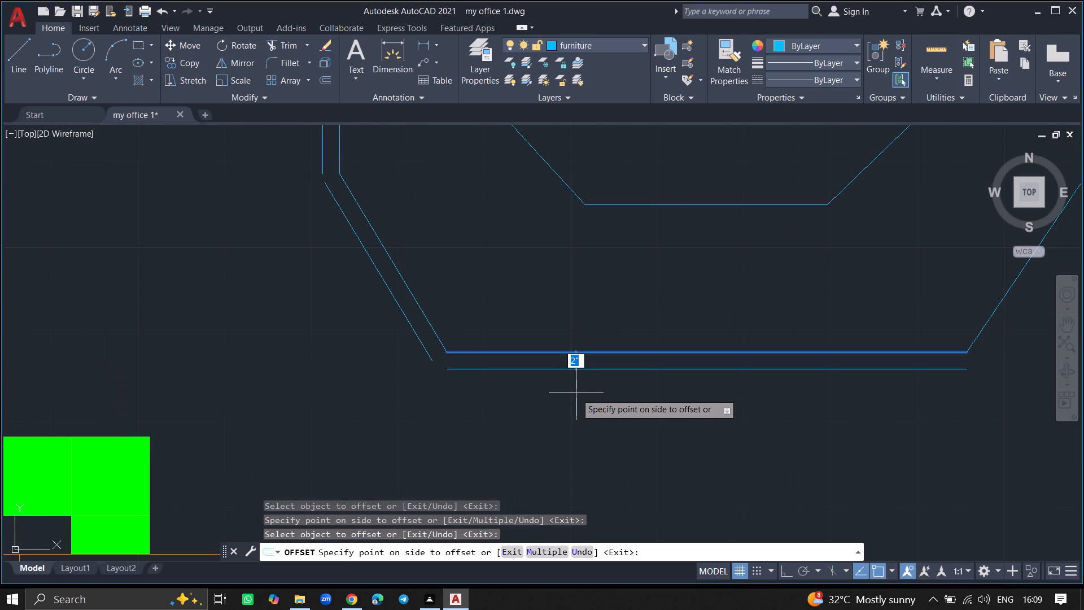
click(632, 421)
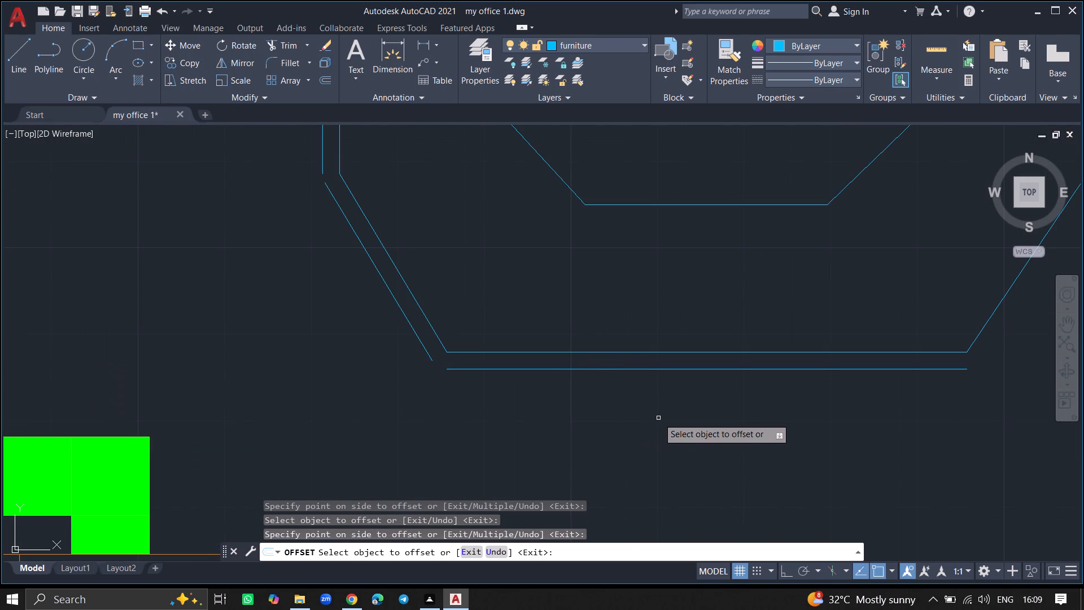
ctrl+scroll(658, 418, down, 3)
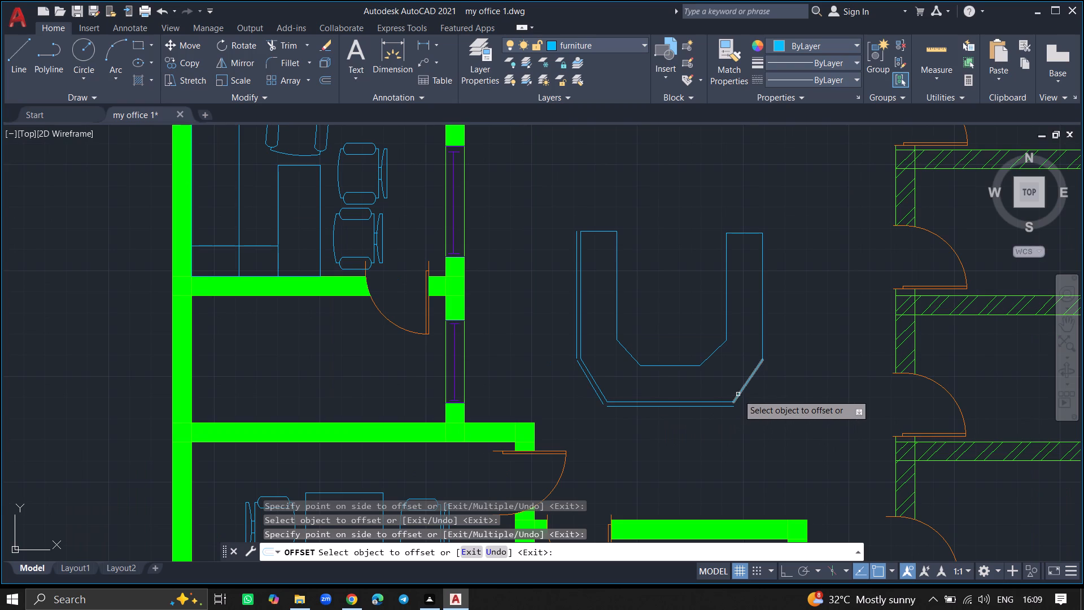
drag(738, 394, 747, 404)
click(747, 404)
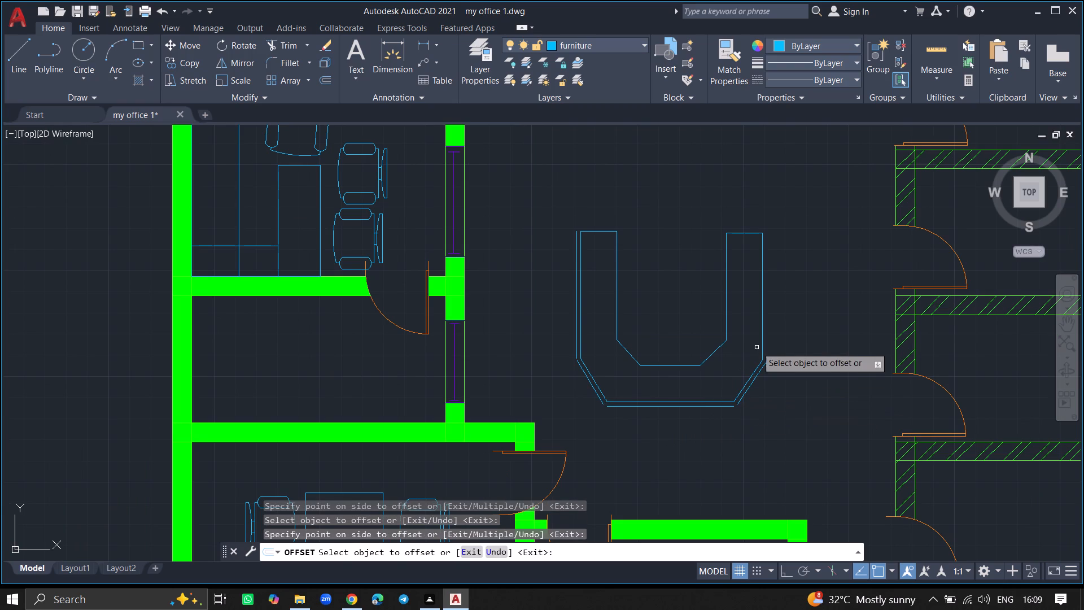
drag(764, 335, 779, 339)
click(779, 339)
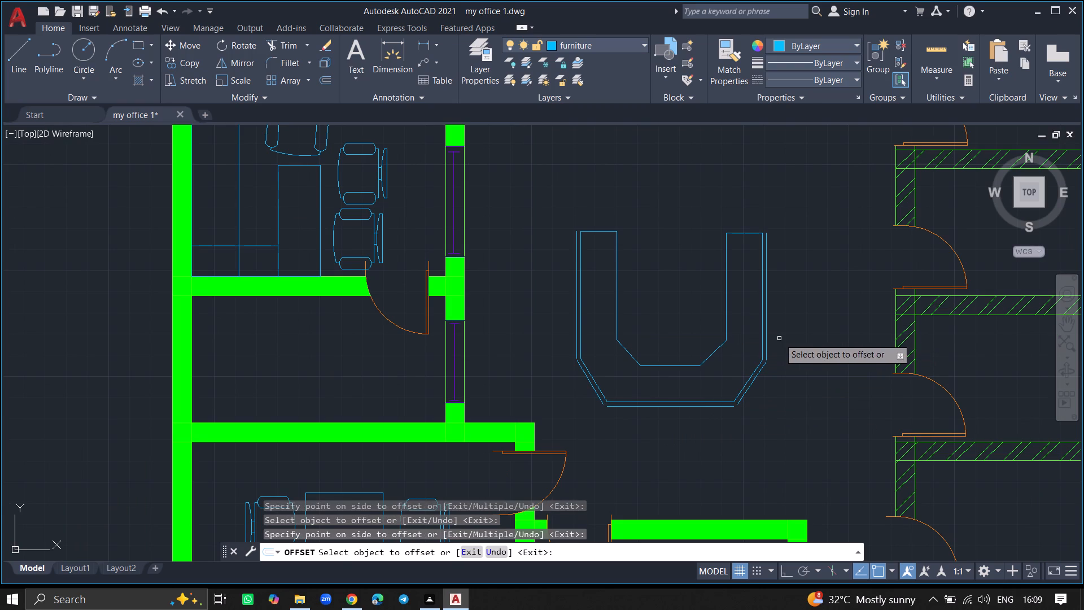
click(744, 231)
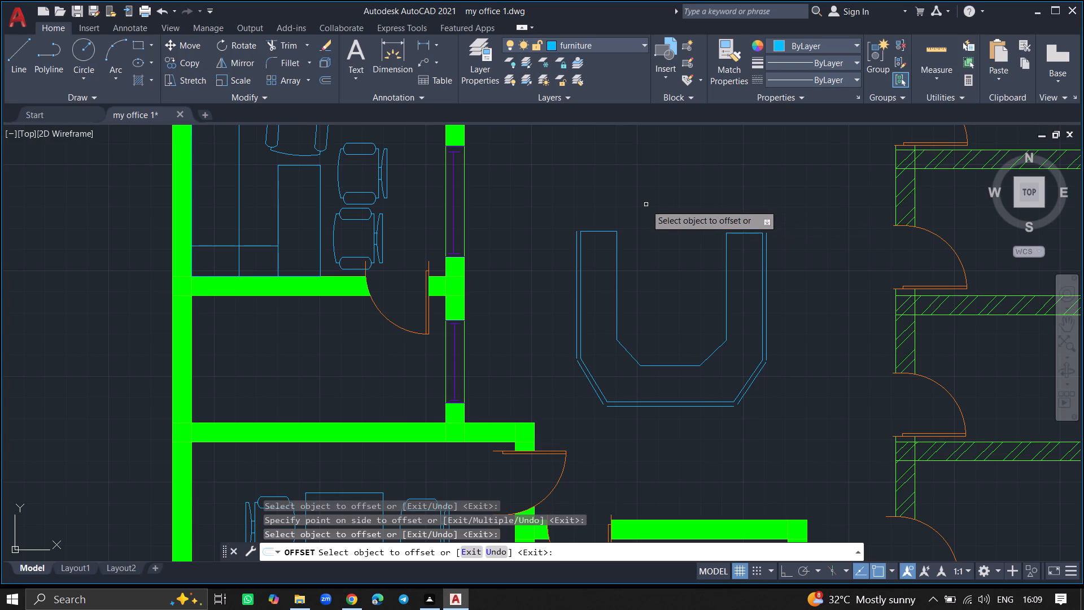
key(Return)
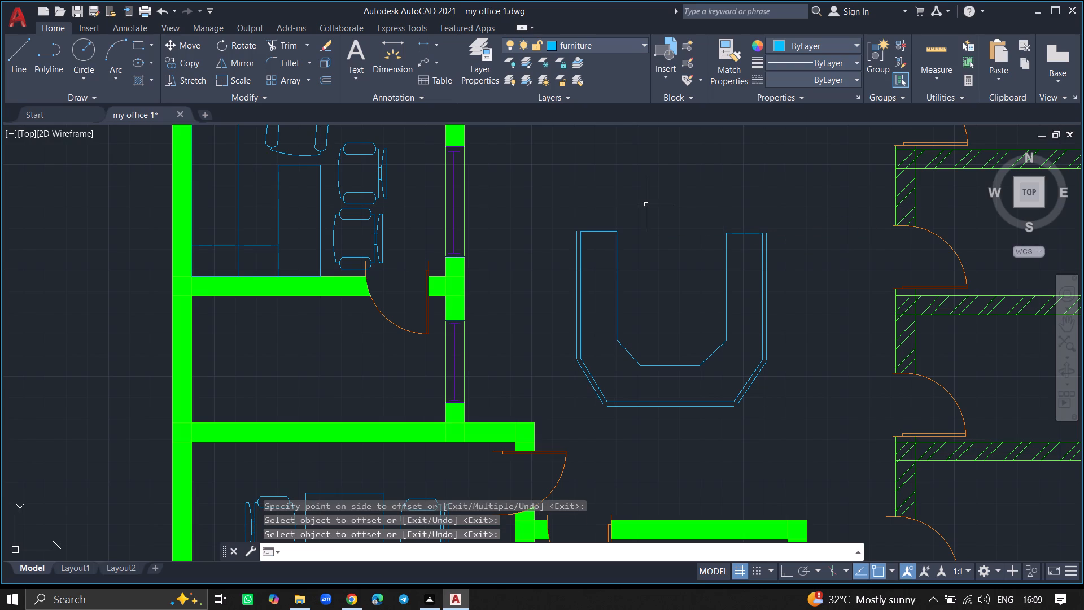
Draw a short horizontal line joining the north ends of the desk's outer west vertical and its 2" offset.
ctrl+scroll(566, 224, up, 7)
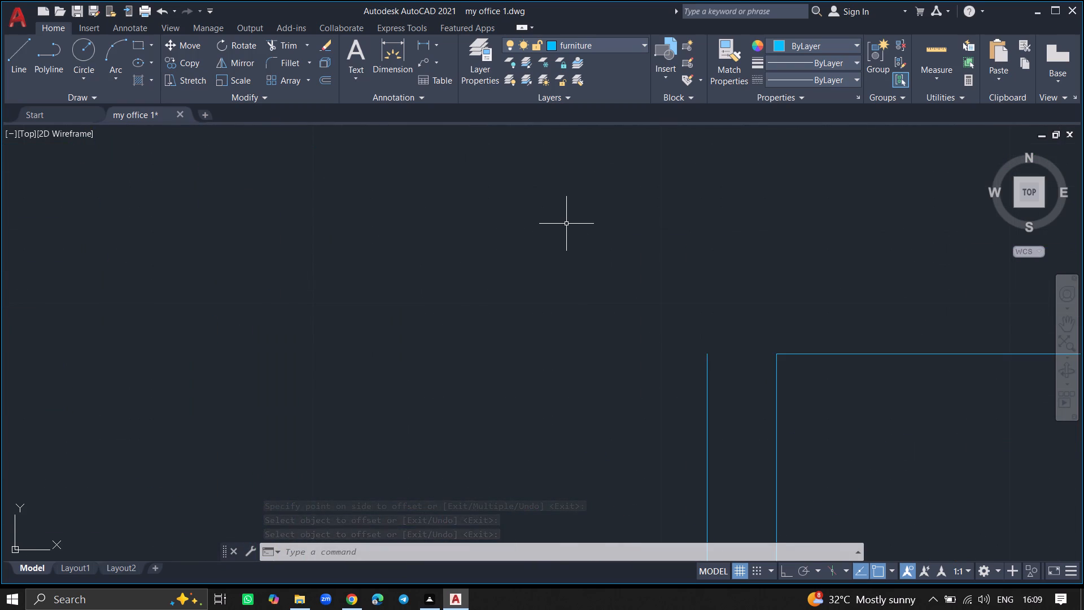
key(l)
key(Return)
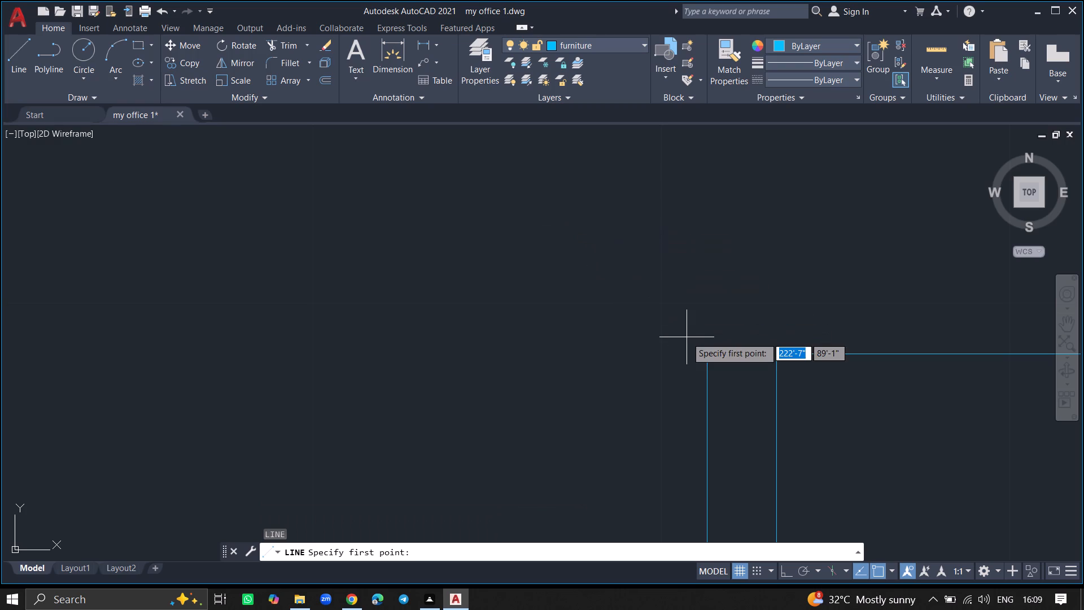
click(705, 354)
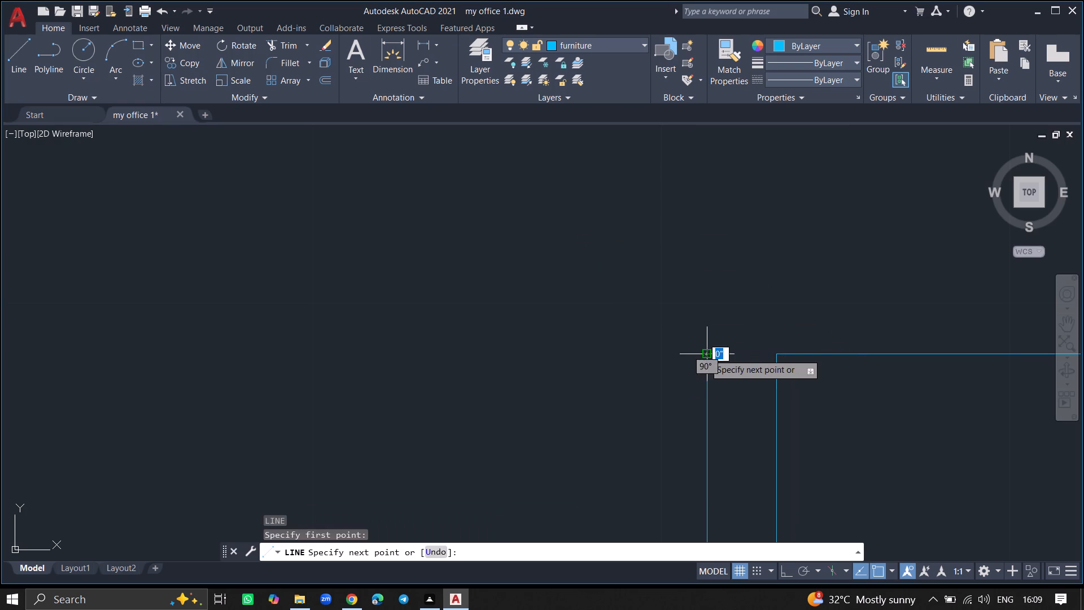
click(780, 358)
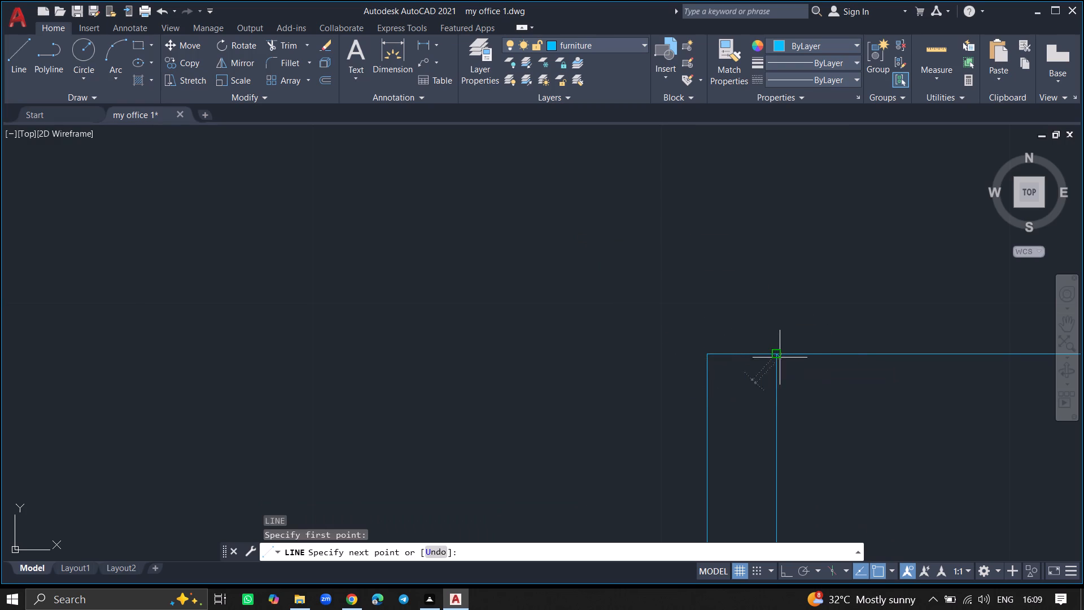
key(Return)
Extend the offset west, southwest slanted and south lines so they meet at the desk's southwest corners, running past where needed.
ctrl+scroll(780, 358, down, 4)
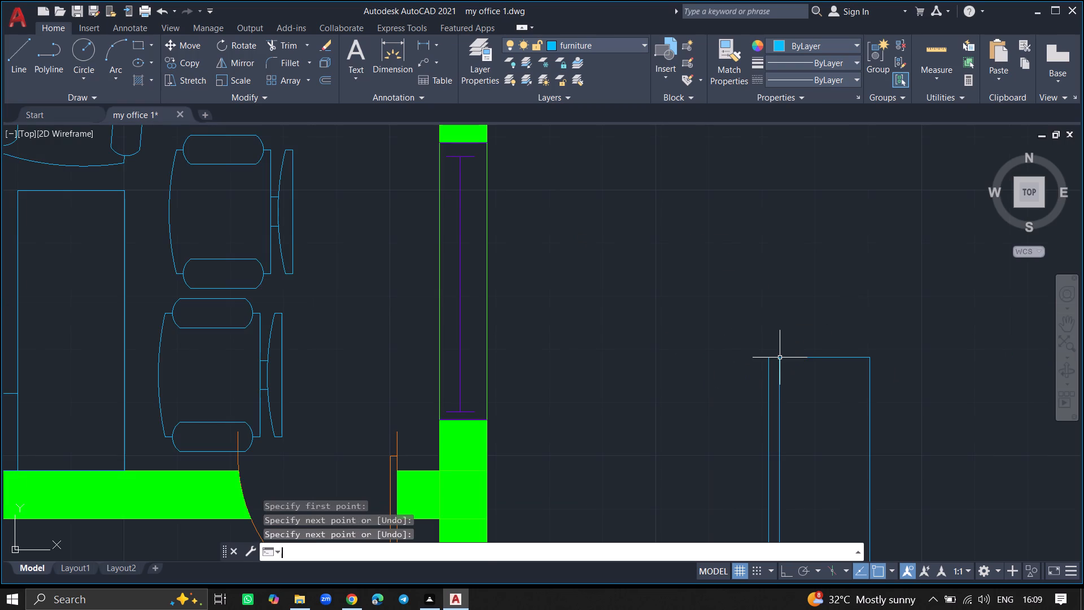
ctrl+scroll(781, 332, down, 5)
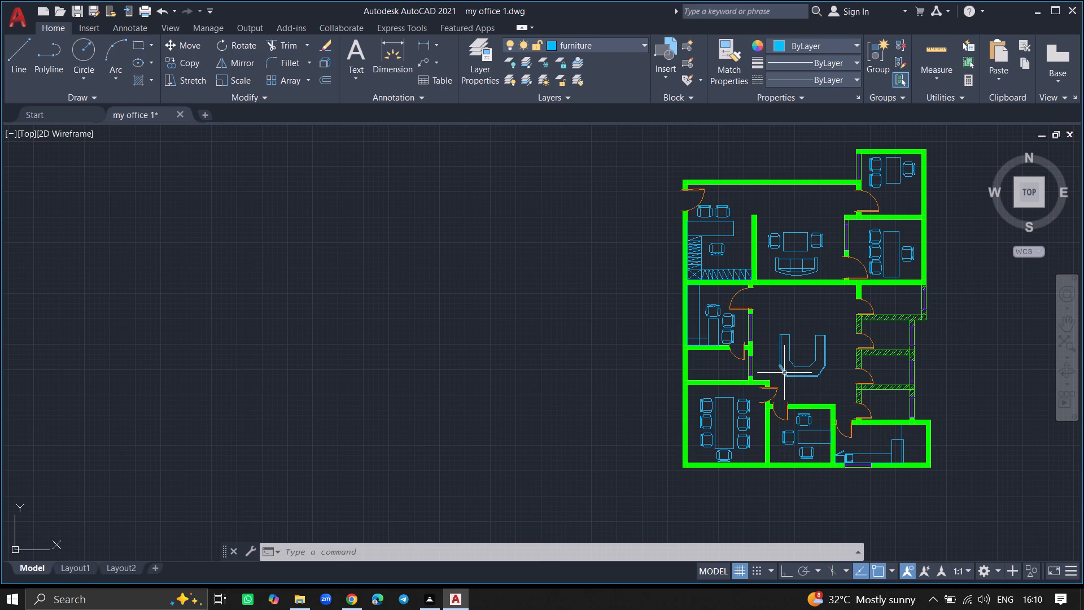
ctrl+scroll(784, 374, up, 7)
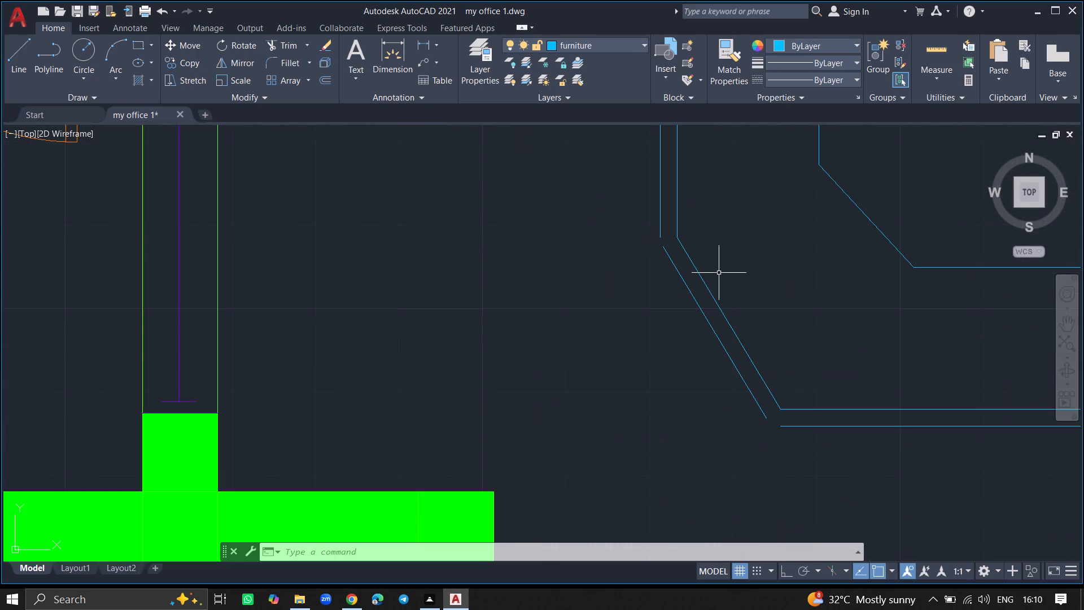
text(ex)
key(Return)
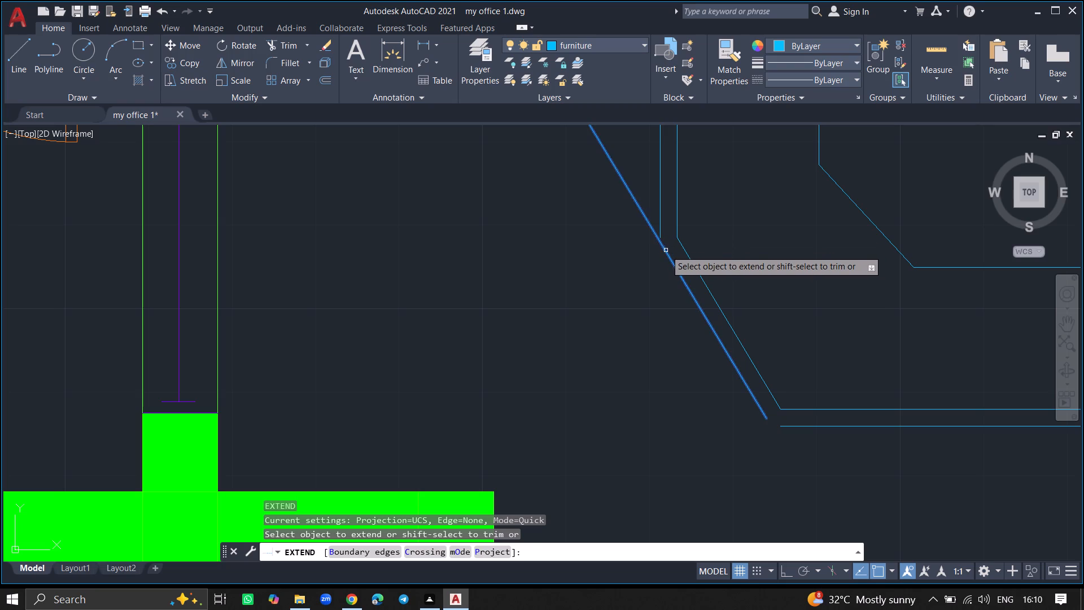
click(666, 250)
click(661, 230)
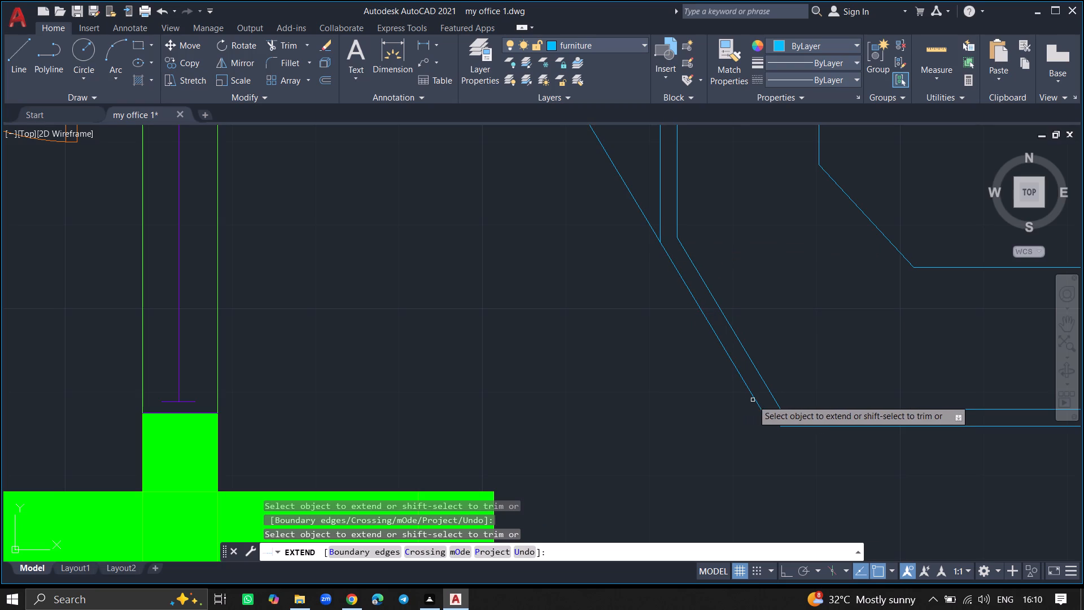
click(786, 426)
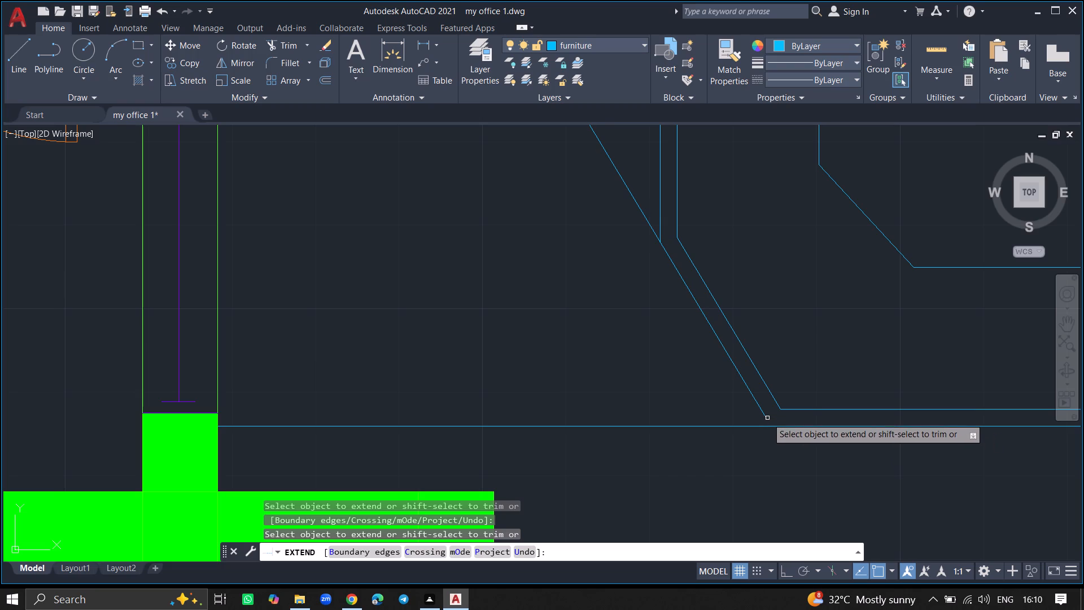
click(766, 415)
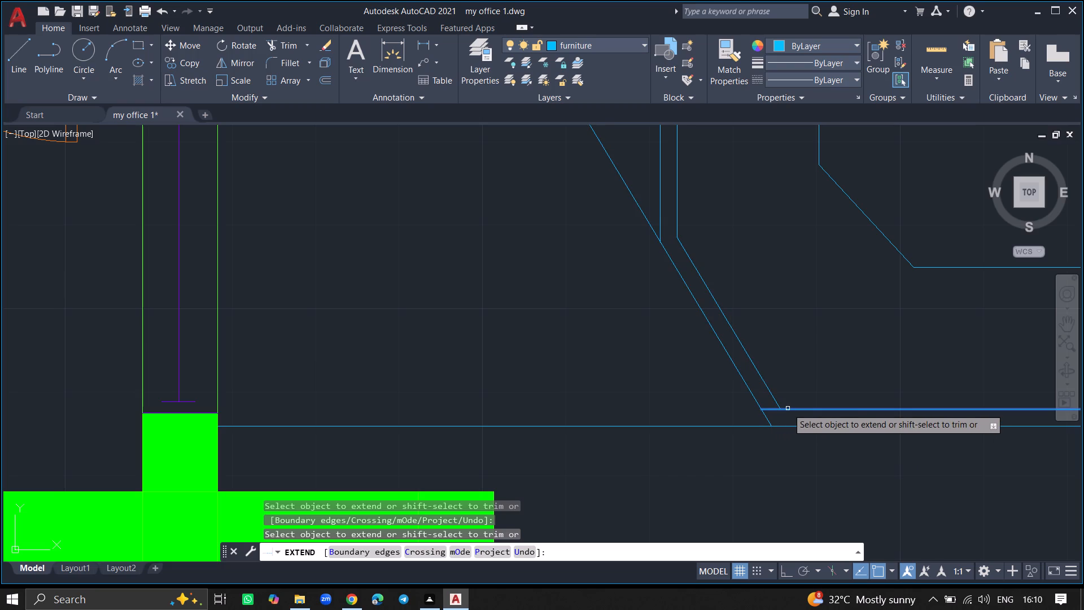
Extend the offset east, southeast slanted and south lines so they meet at the desk's southeast corners, running past where needed.
ctrl+scroll(788, 408, down, 1)
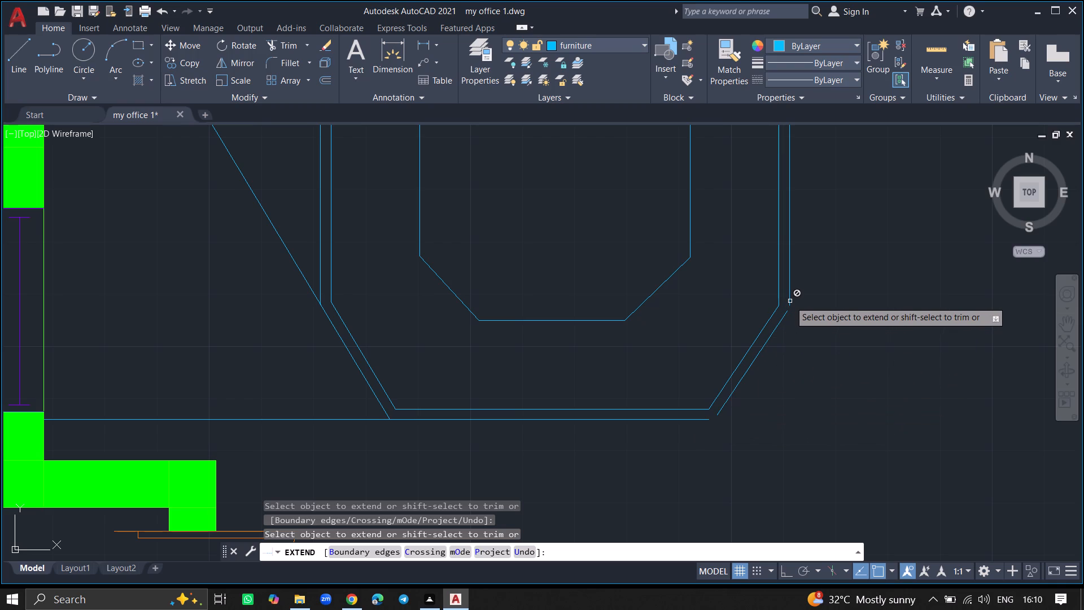
ctrl+scroll(789, 295, down, 4)
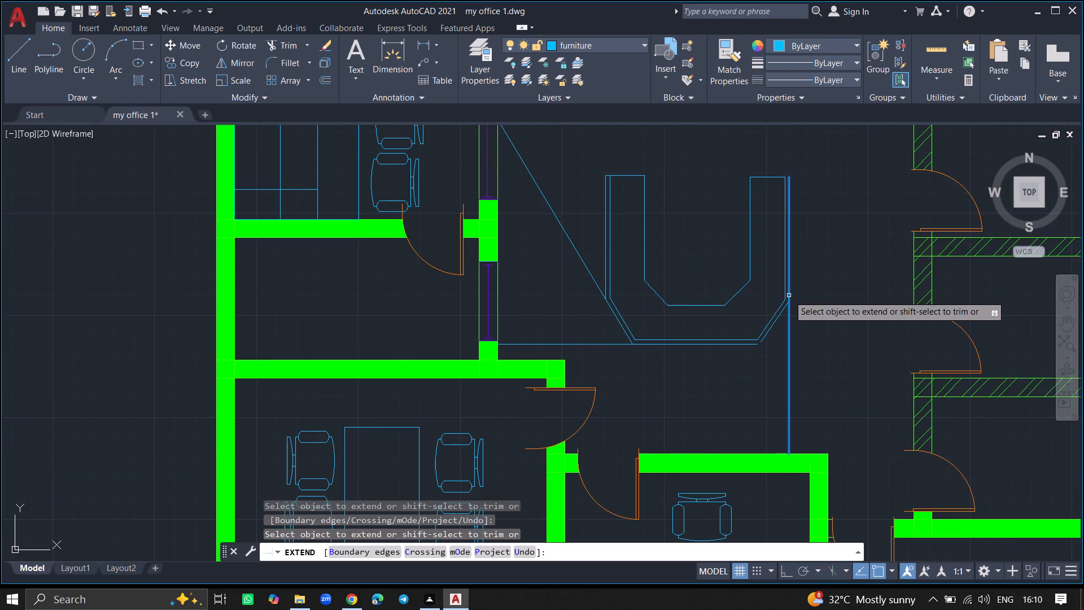
click(789, 293)
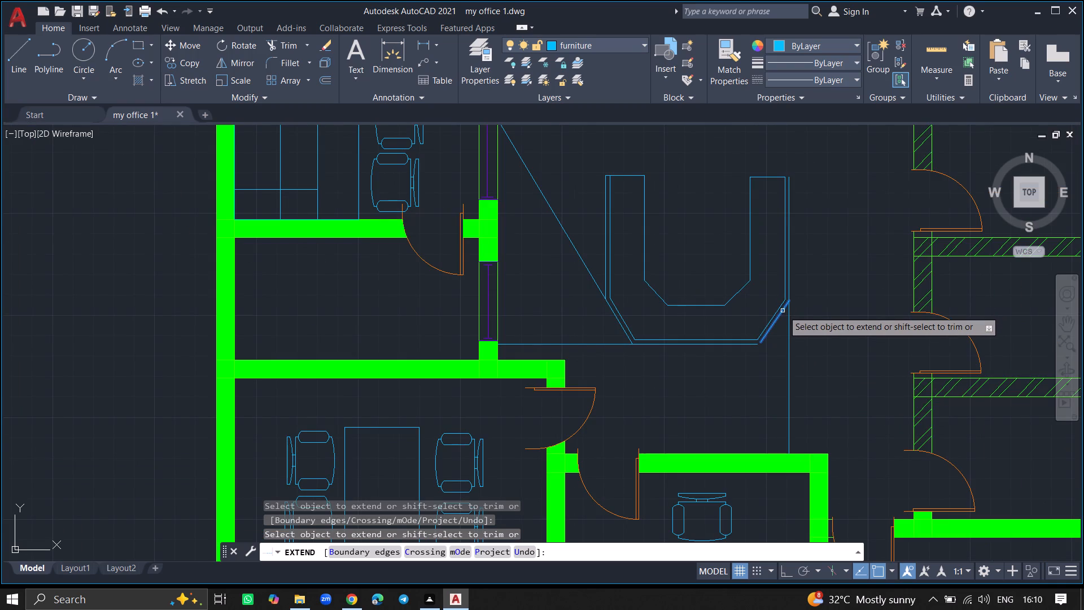
drag(784, 311, 749, 345)
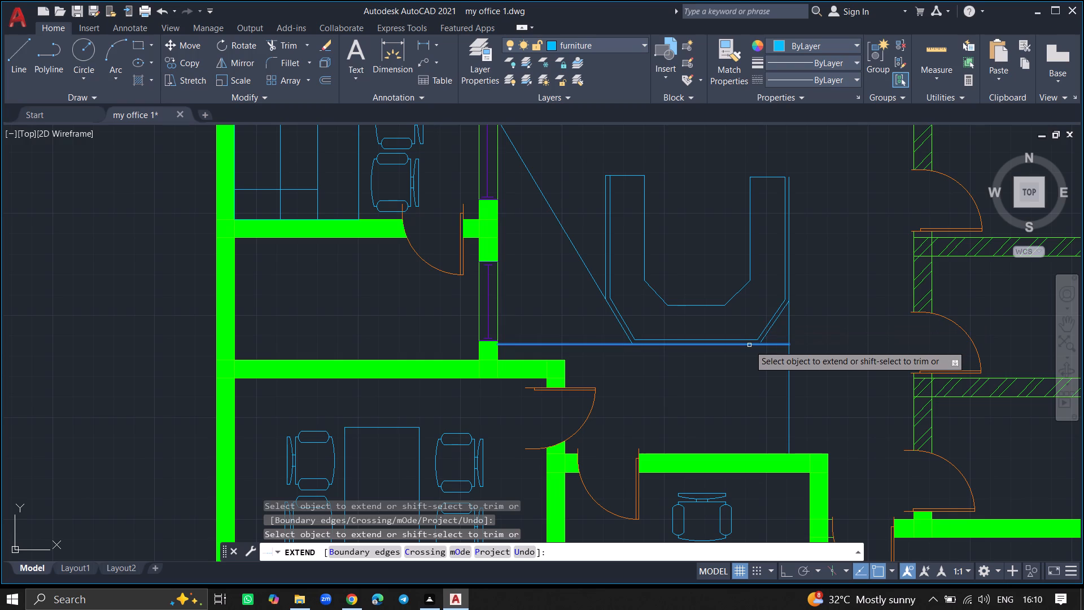
drag(749, 345, 750, 345)
click(750, 345)
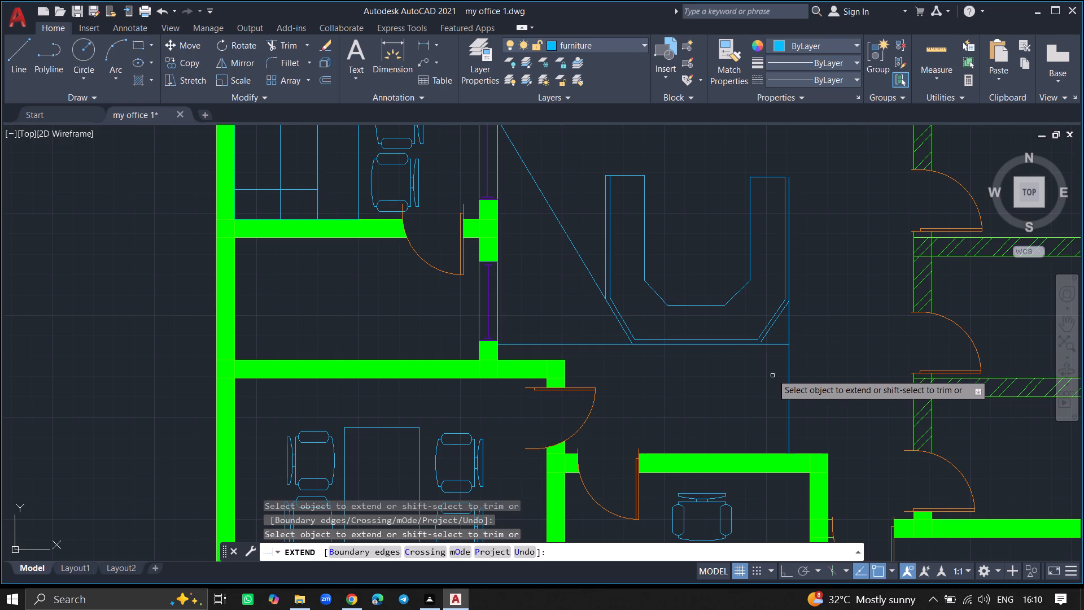
click(767, 334)
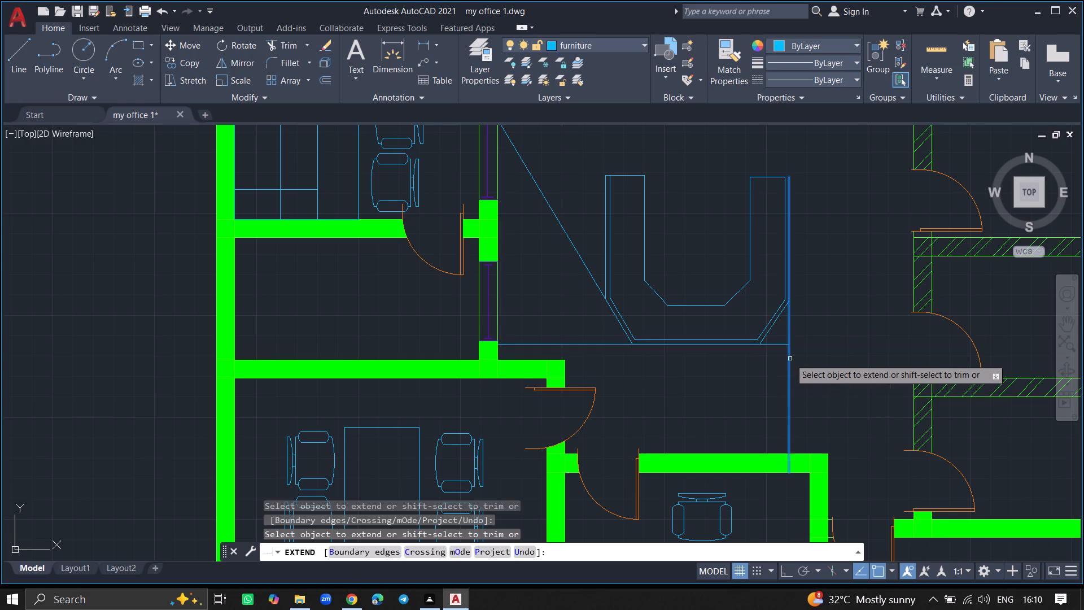
click(764, 334)
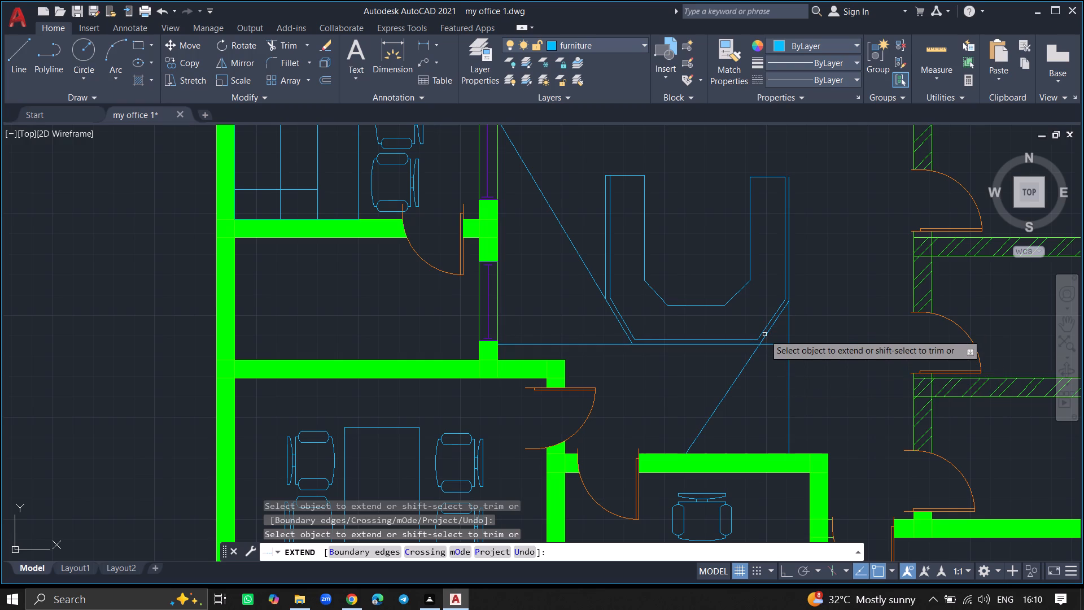
key(Return)
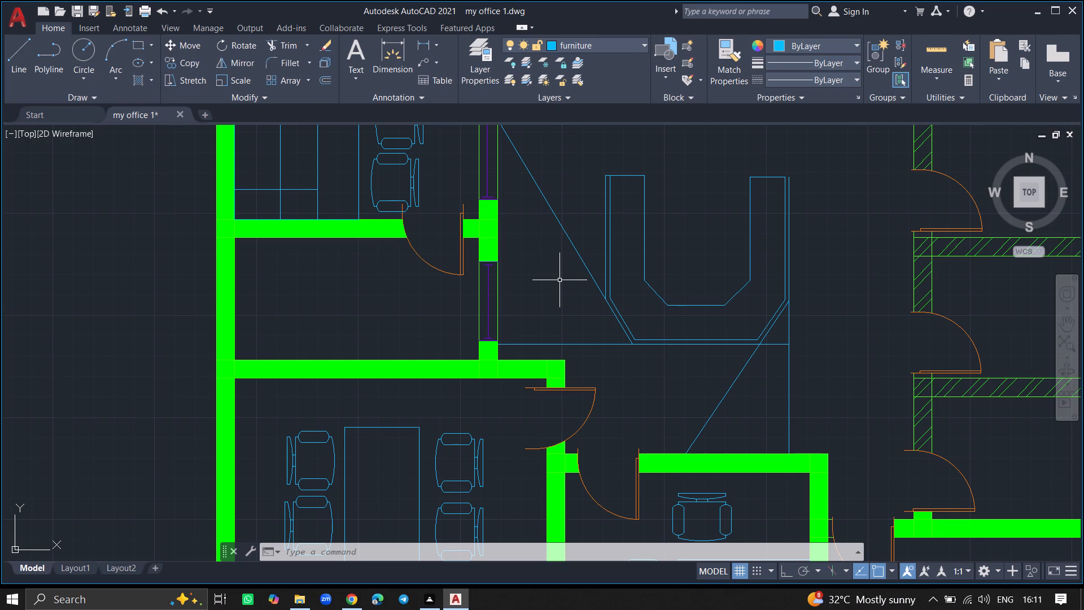
Trim the overrunning west, south, slanted and east offset lines at the desk's southwest and southeast corners.
text(trim)
key(Return)
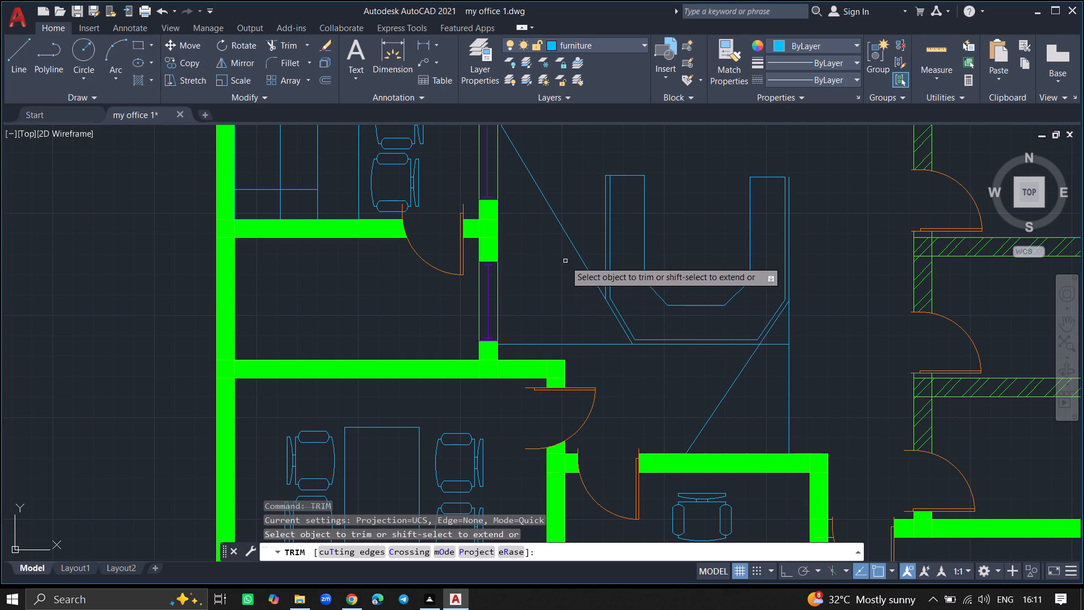
click(572, 246)
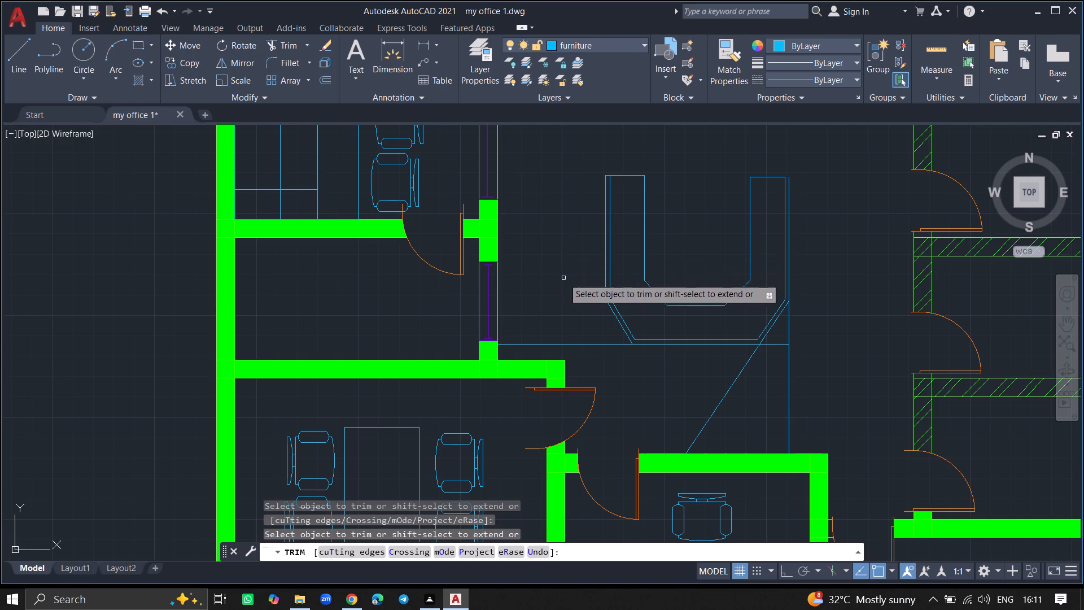
click(567, 343)
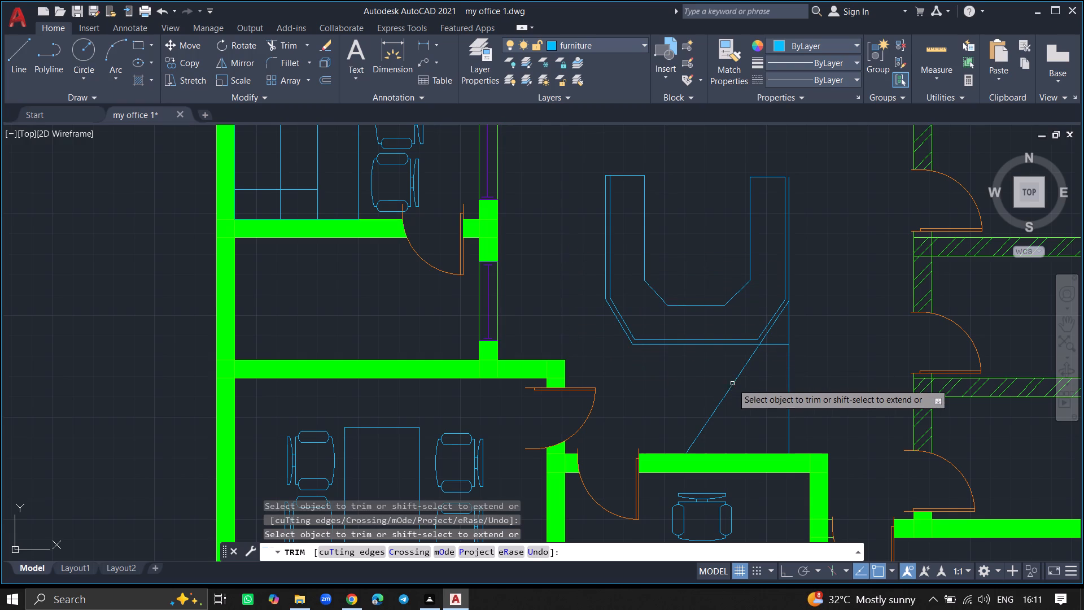
click(732, 384)
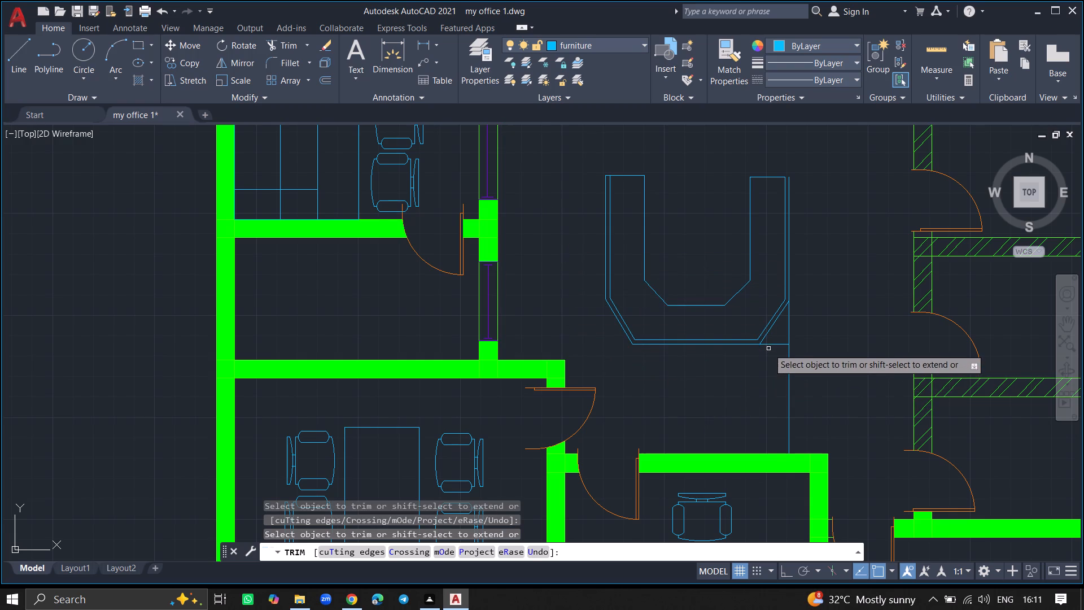
click(770, 345)
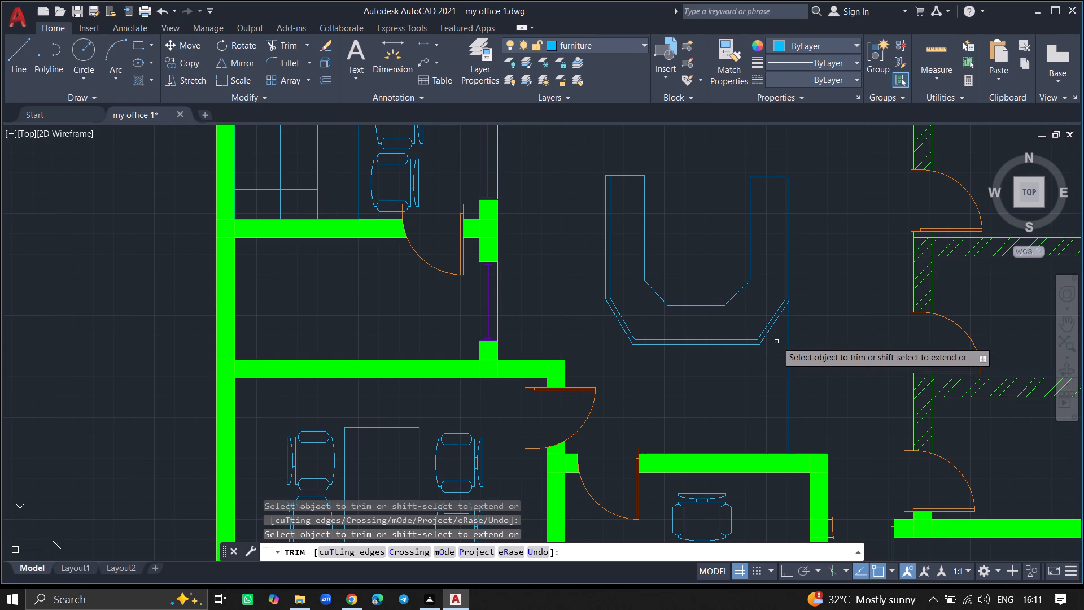
click(788, 338)
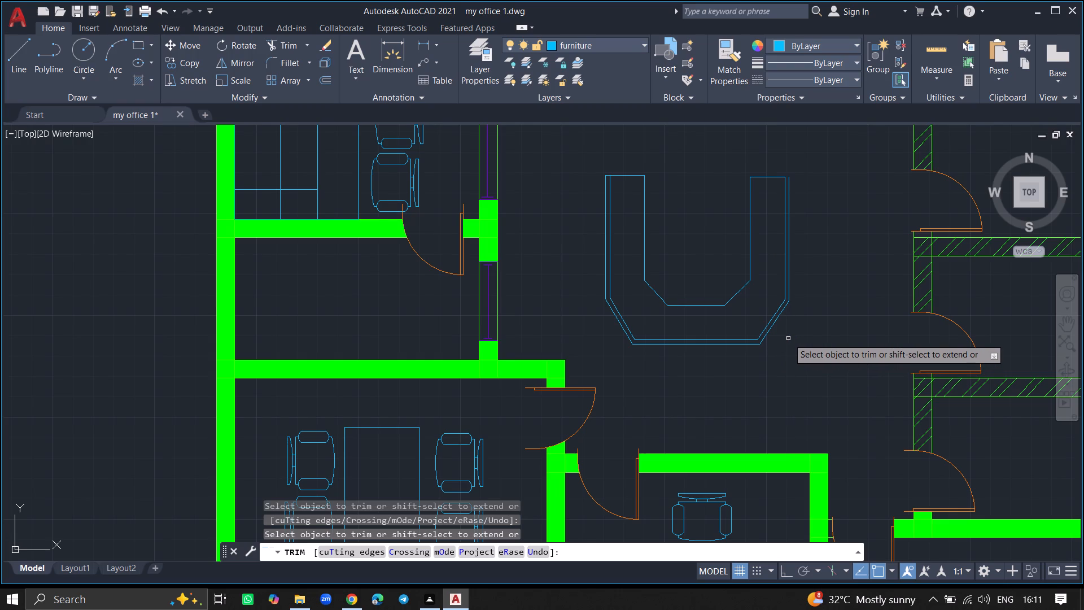
key(Return)
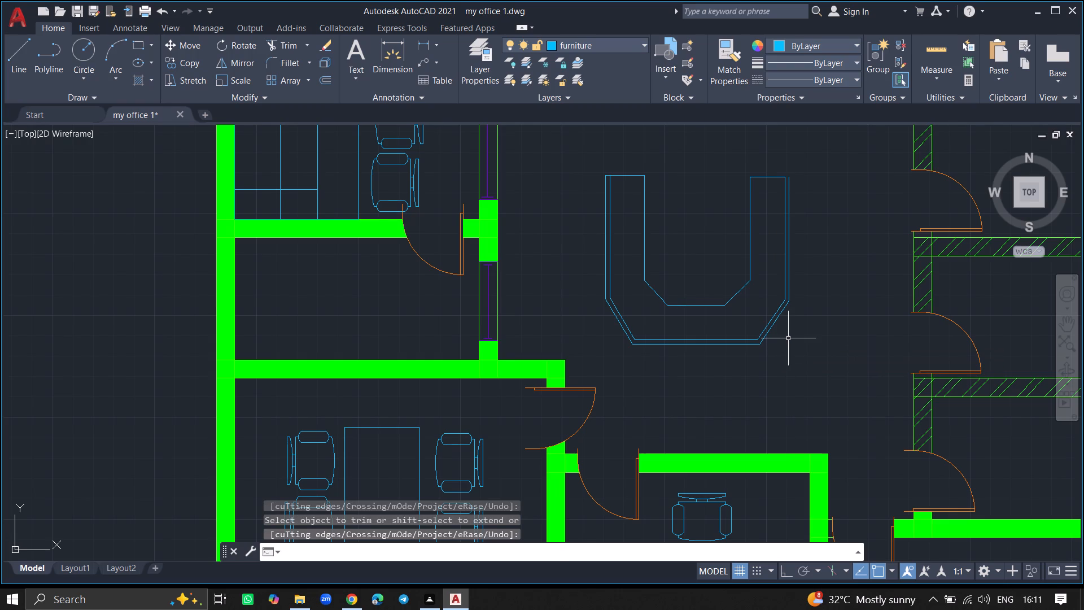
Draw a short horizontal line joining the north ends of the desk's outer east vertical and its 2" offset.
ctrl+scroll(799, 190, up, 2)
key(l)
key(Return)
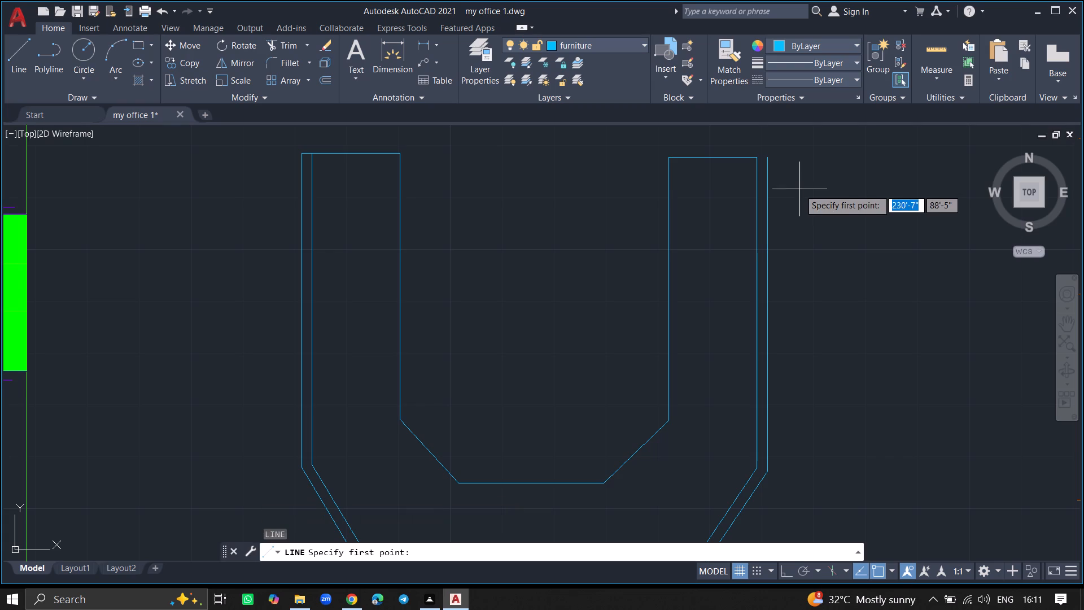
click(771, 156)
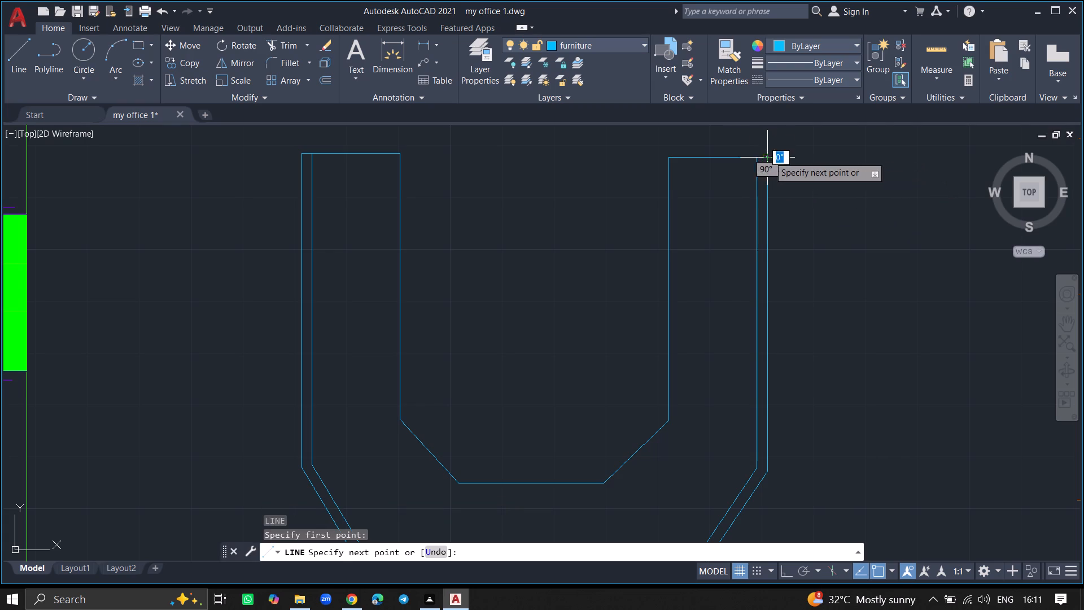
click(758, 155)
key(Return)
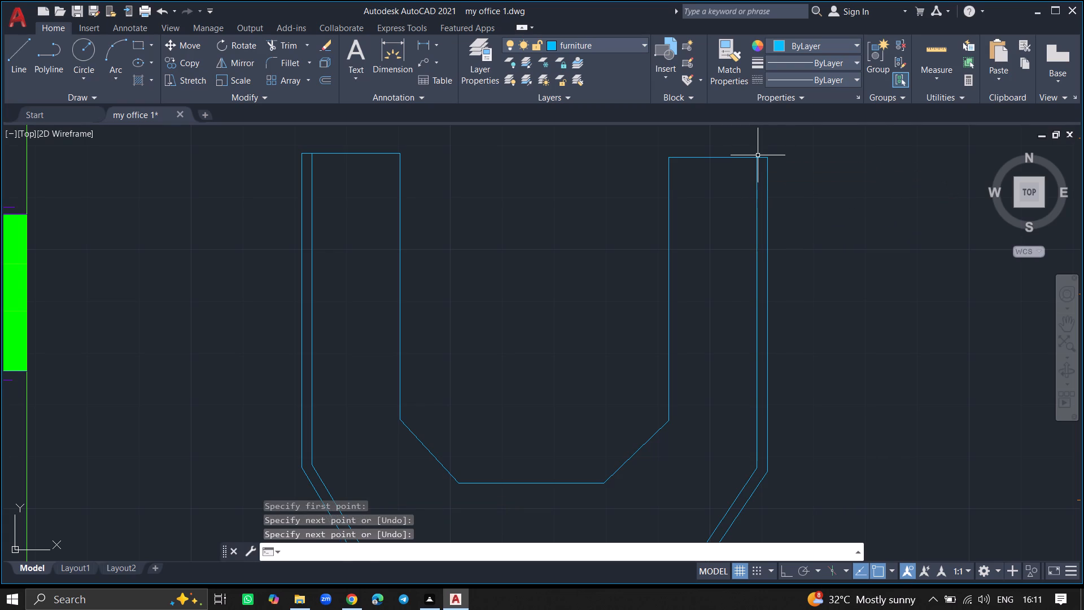
Trim away the horizontal lines closing the north ends of both desk arms, including the short pieces across the 2" edges.
ctrl+scroll(639, 192, down, 1)
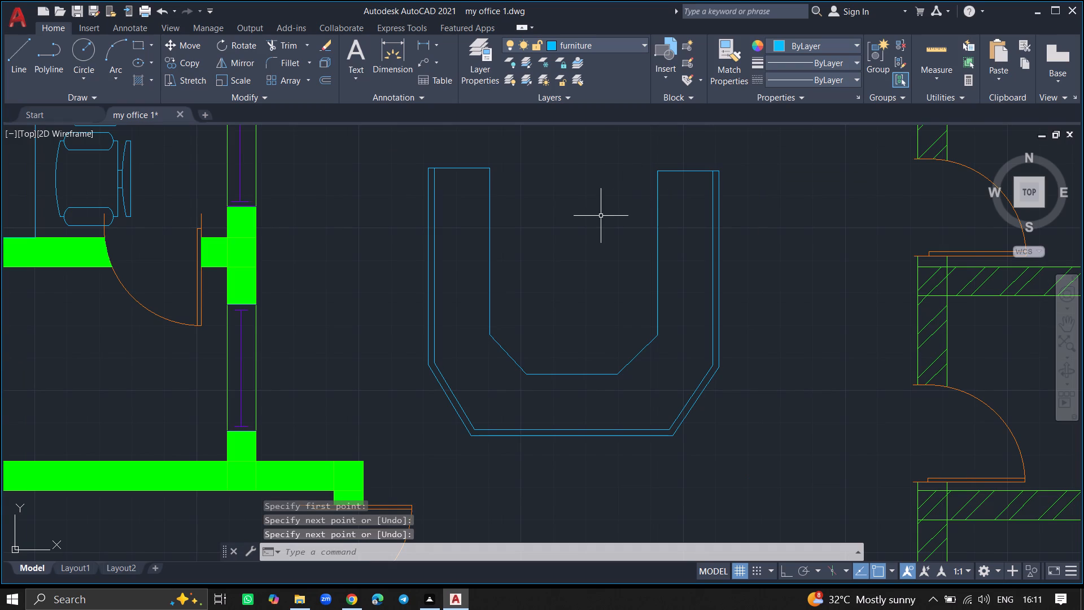
ctrl+scroll(601, 216, down, 1)
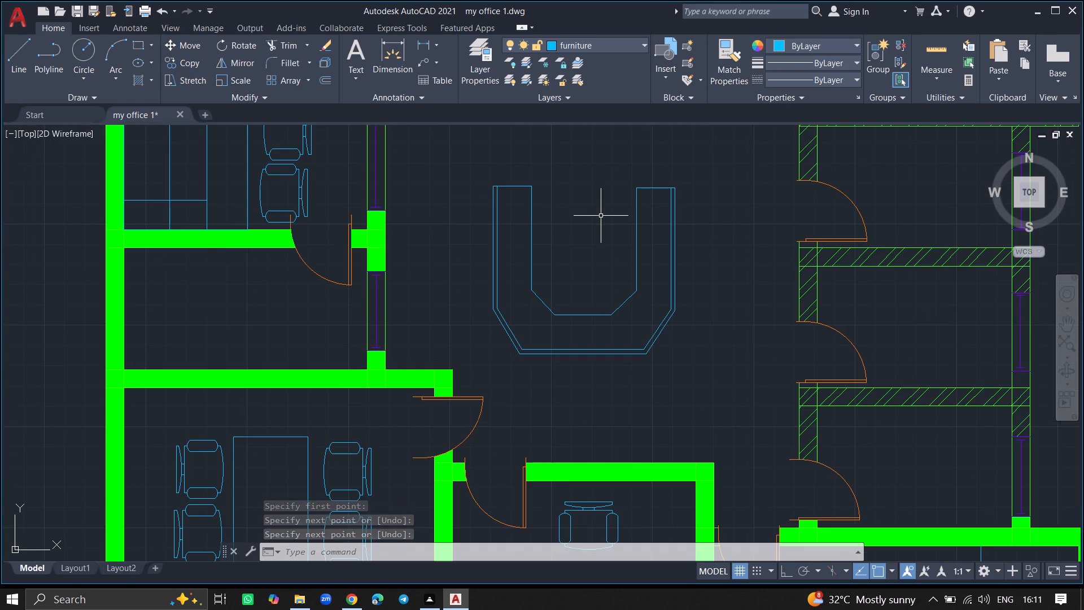
ctrl+scroll(601, 216, down, 3)
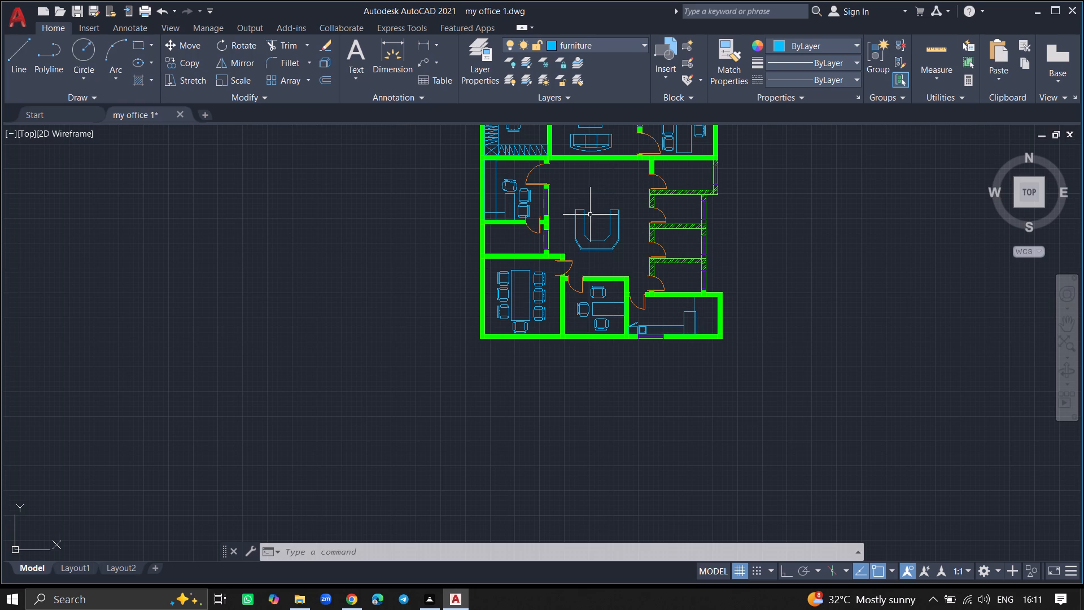
ctrl+scroll(580, 210, up, 4)
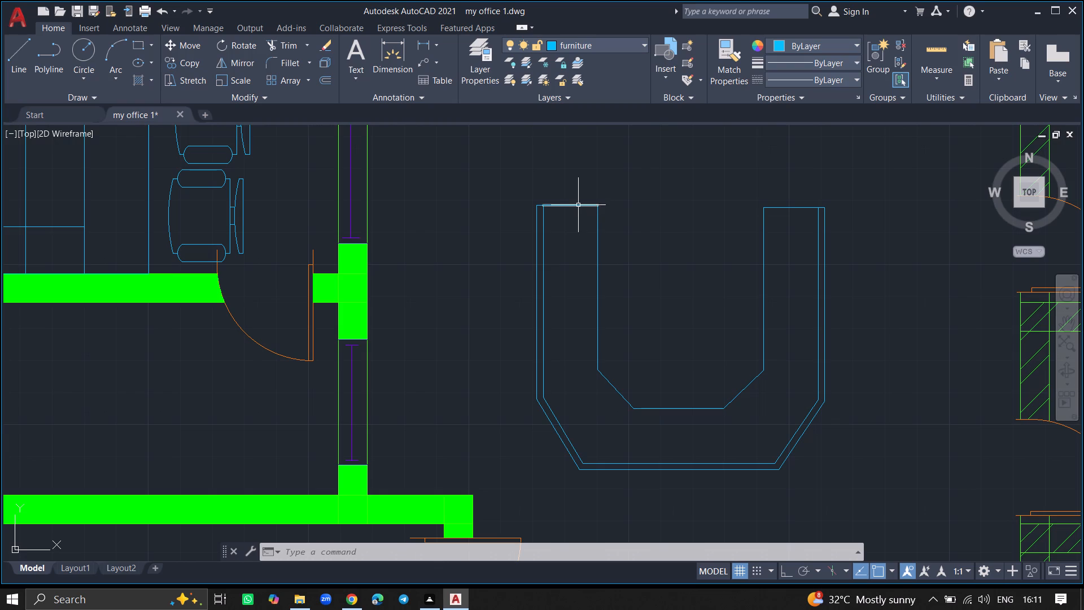
click(578, 205)
key(Return)
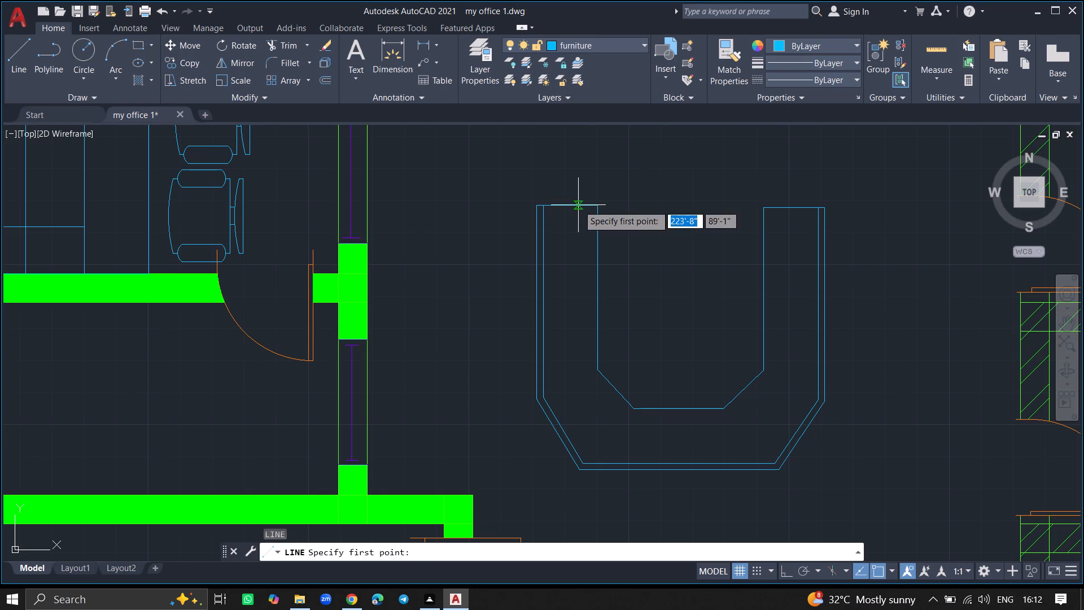
key(Escape)
text(tr)
key(Return)
click(578, 205)
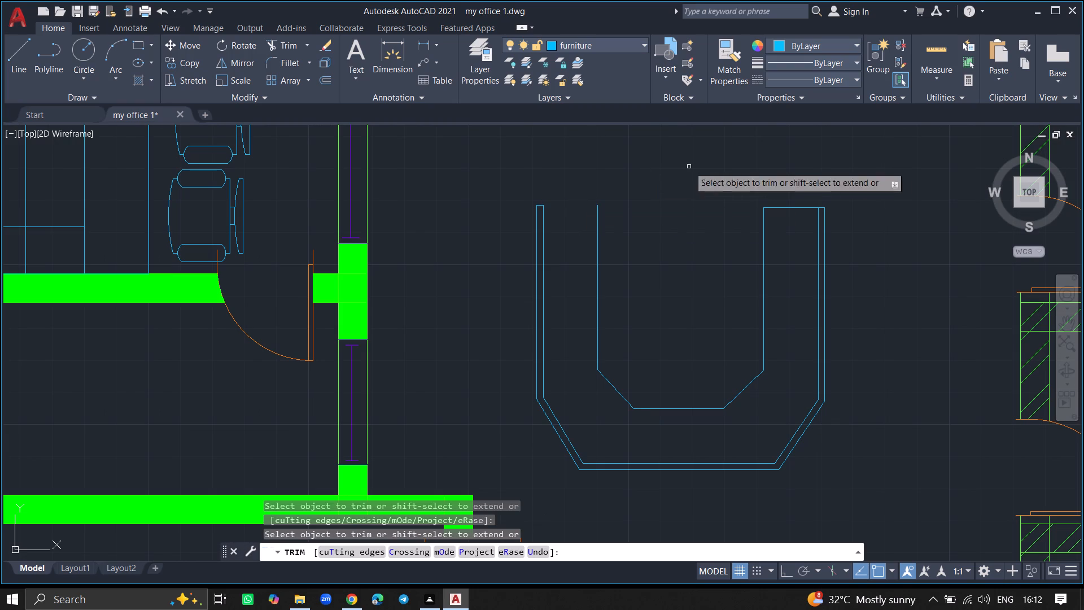
click(793, 208)
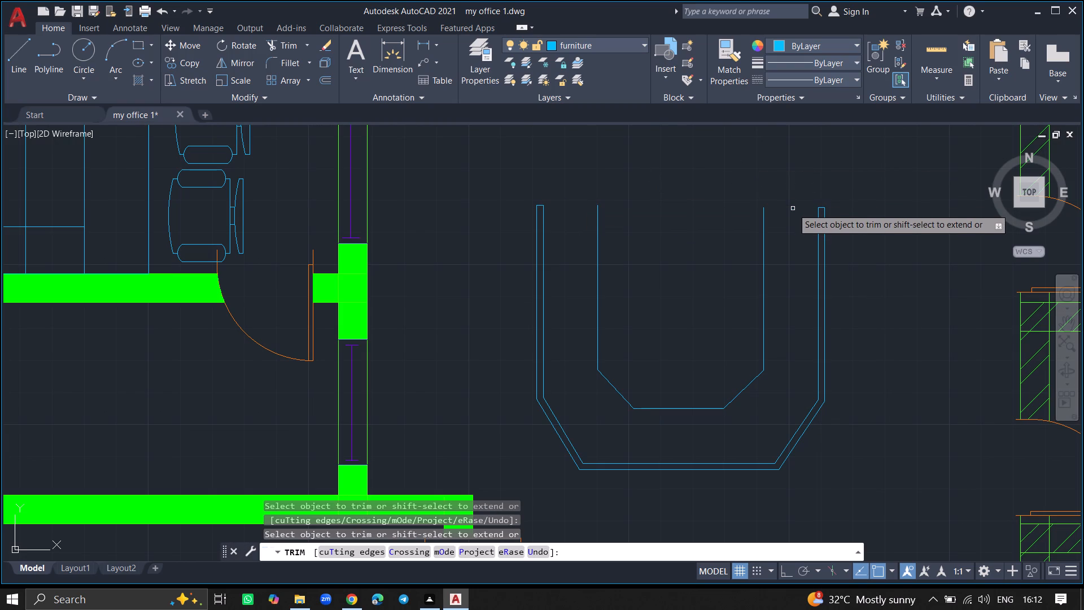
click(820, 208)
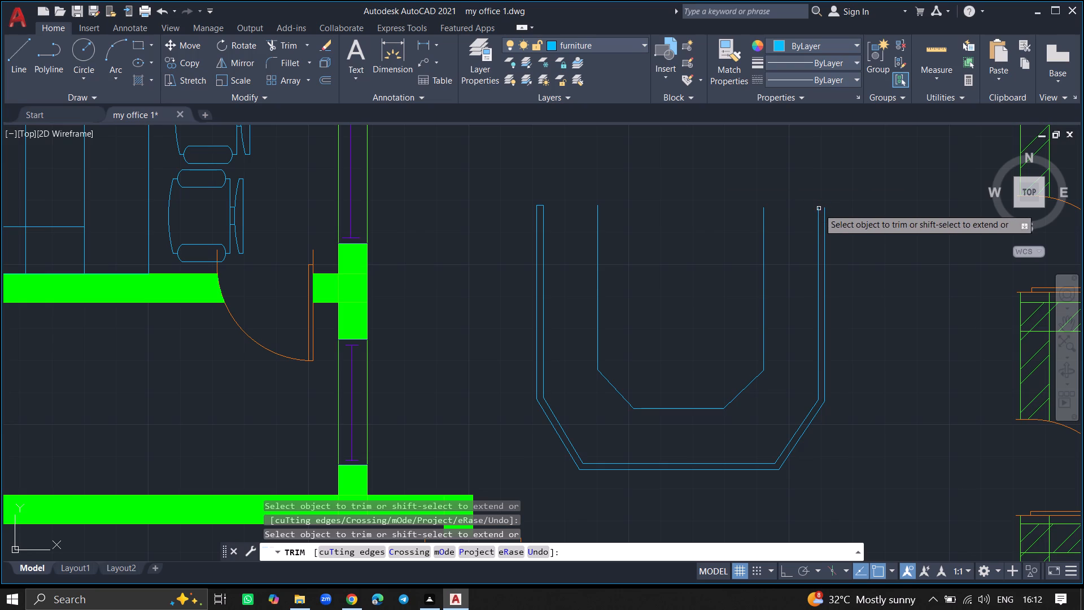
click(540, 207)
key(Return)
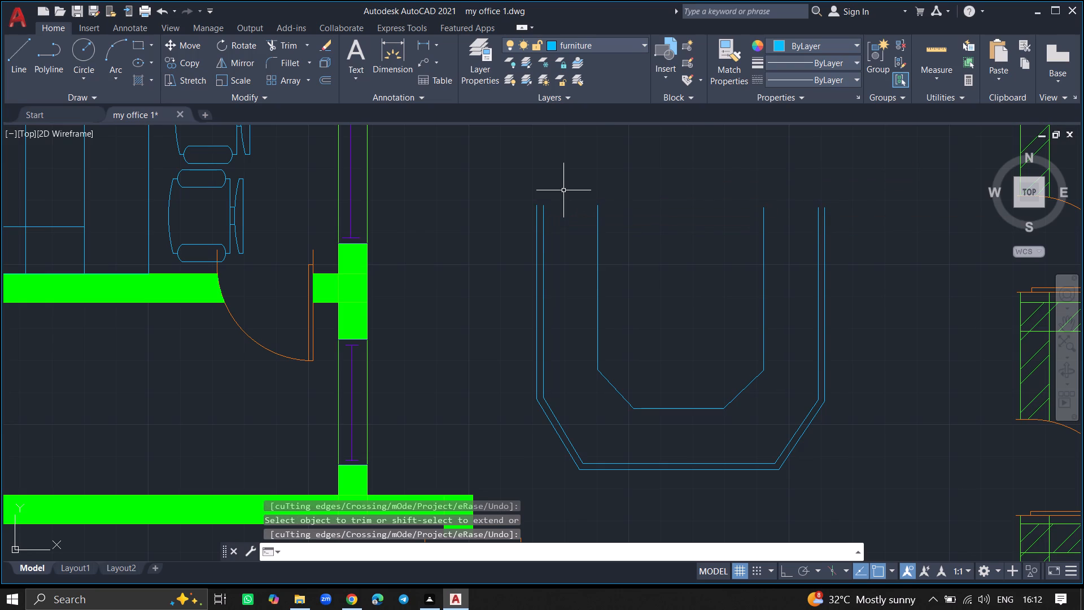
Draw a vertical line straight north from the north end of the inner line of the desk's west 2" edge.
ctrl+scroll(563, 190, down, 1)
key(l)
key(Return)
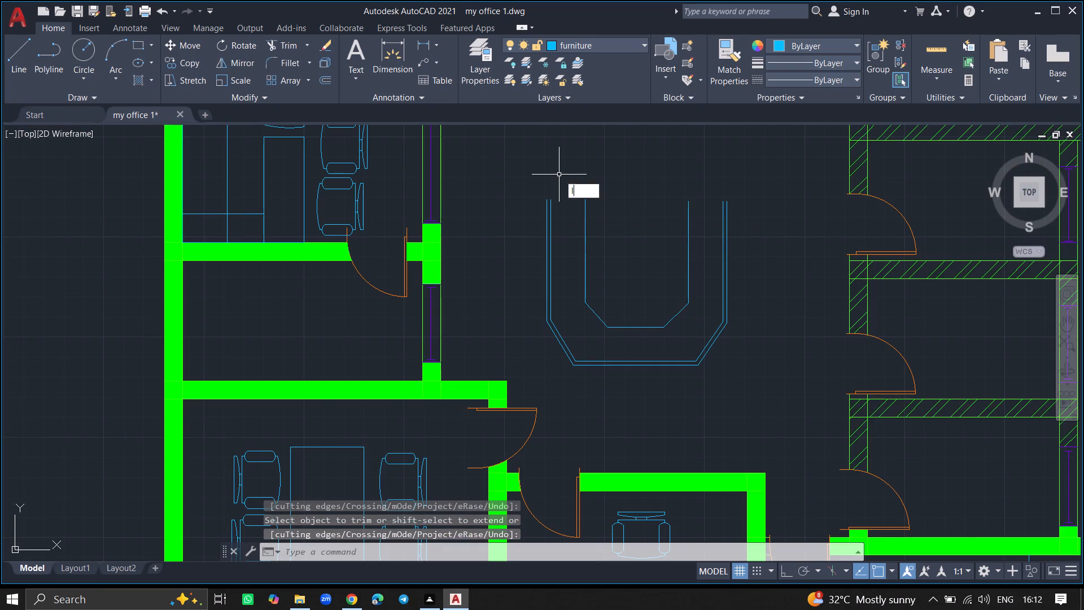
drag(552, 201, 551, 155)
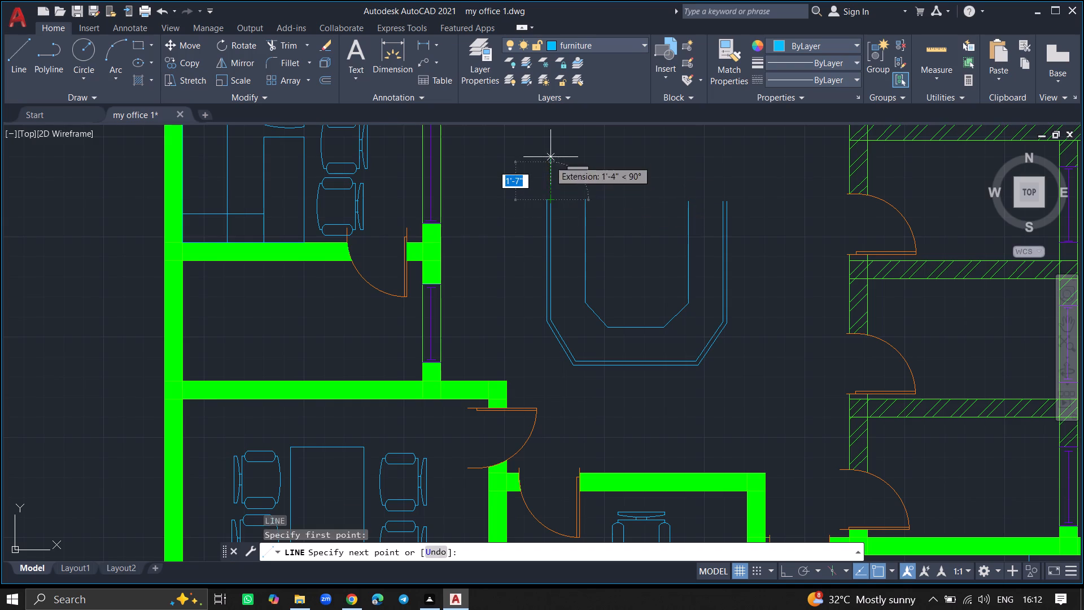
drag(551, 155, 553, 130)
click(553, 130)
key(Return)
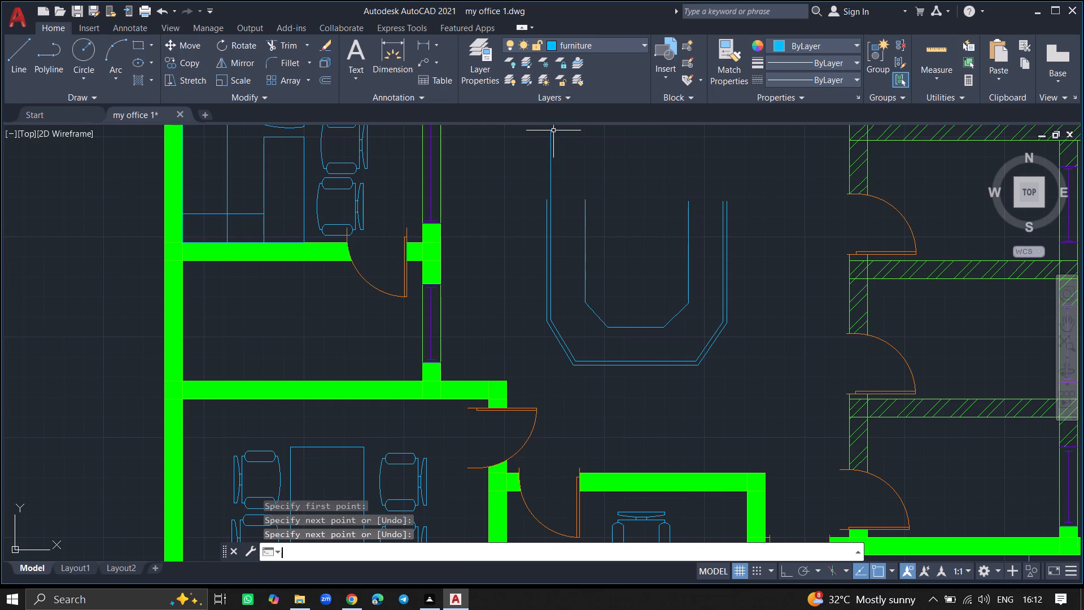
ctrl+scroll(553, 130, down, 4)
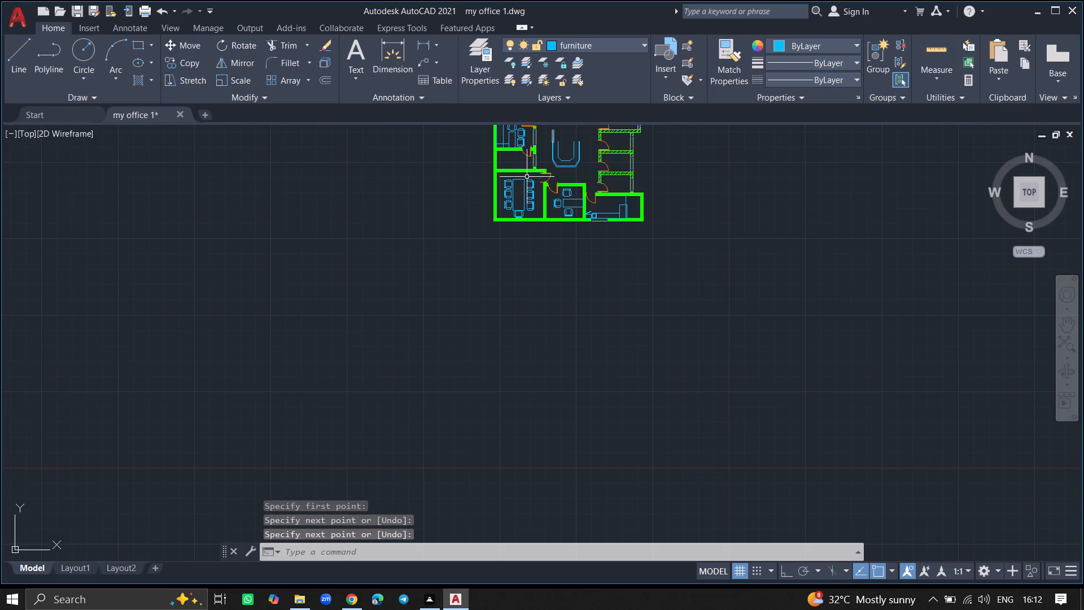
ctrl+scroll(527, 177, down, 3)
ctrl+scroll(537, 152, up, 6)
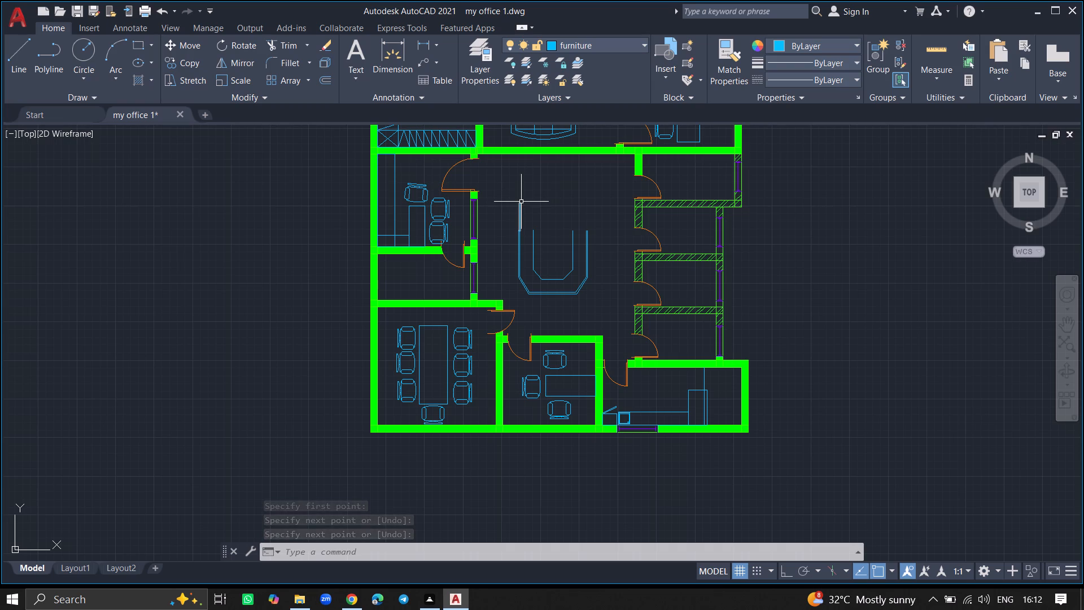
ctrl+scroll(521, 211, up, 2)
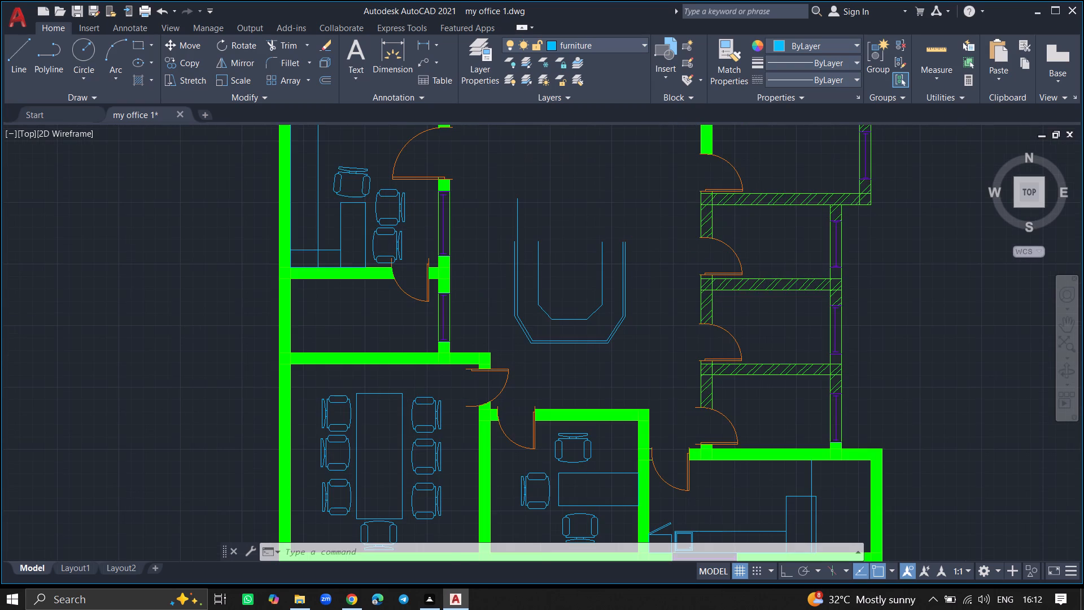
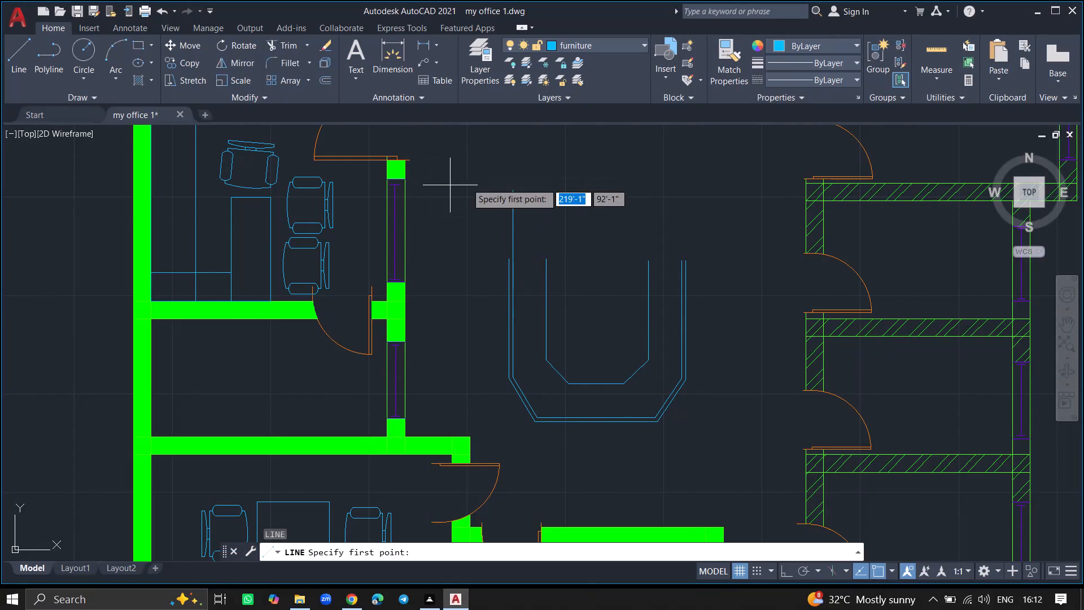
Draw a horizontal line about 11'-7" long through the north end of the new west vertical, spanning beyond both desk arms.
drag(511, 193, 453, 197)
drag(453, 197, 720, 185)
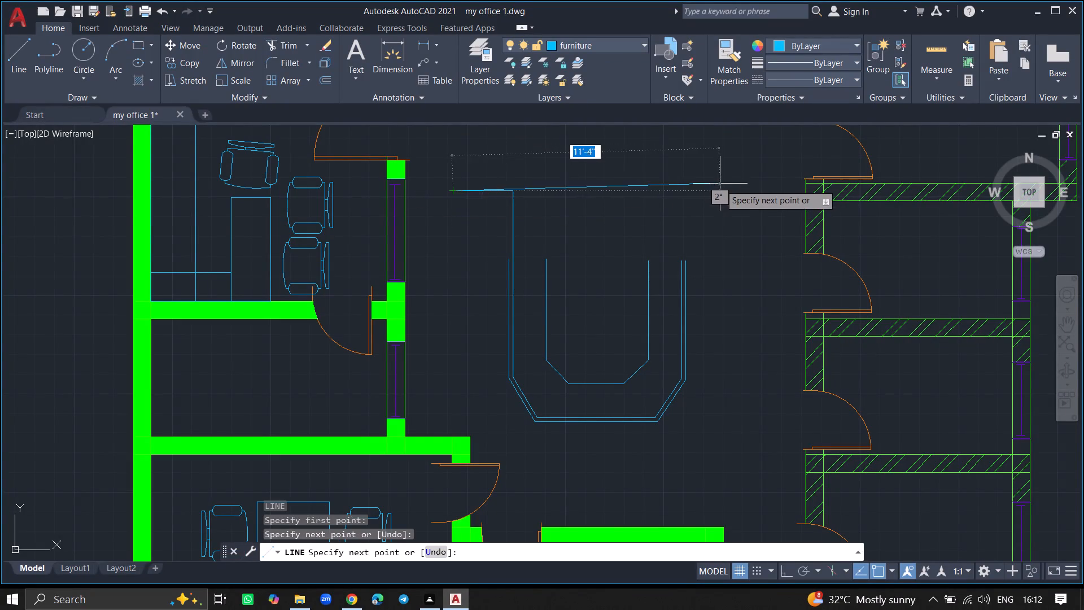
drag(720, 185, 727, 190)
key(F8)
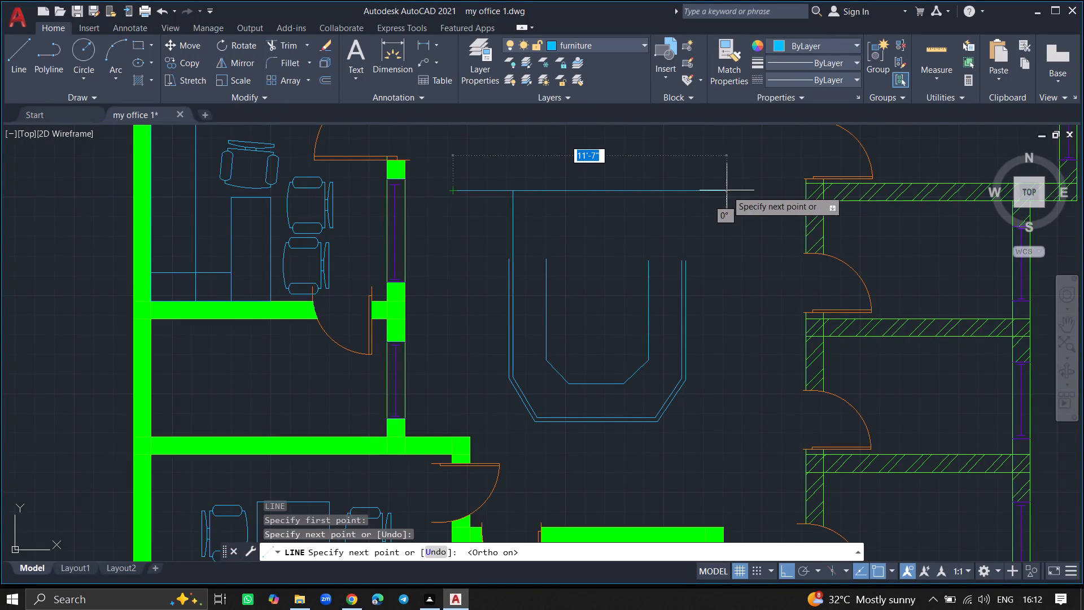
click(727, 190)
key(Return)
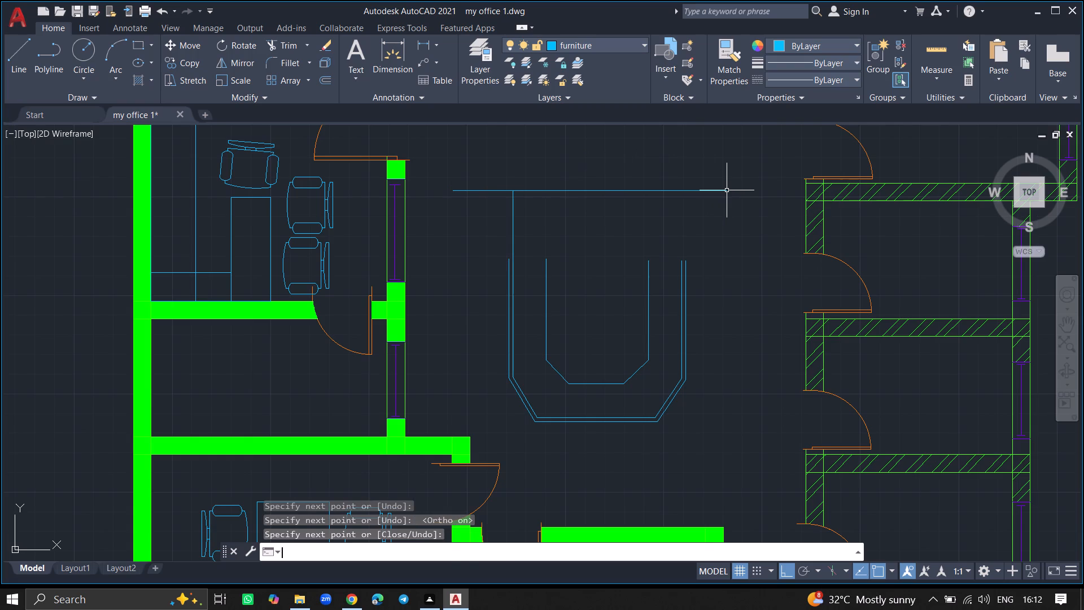
Extend the remaining vertical lines of both desk arms, inner and outer, north to the new horizontal line.
text(ex)
key(Return)
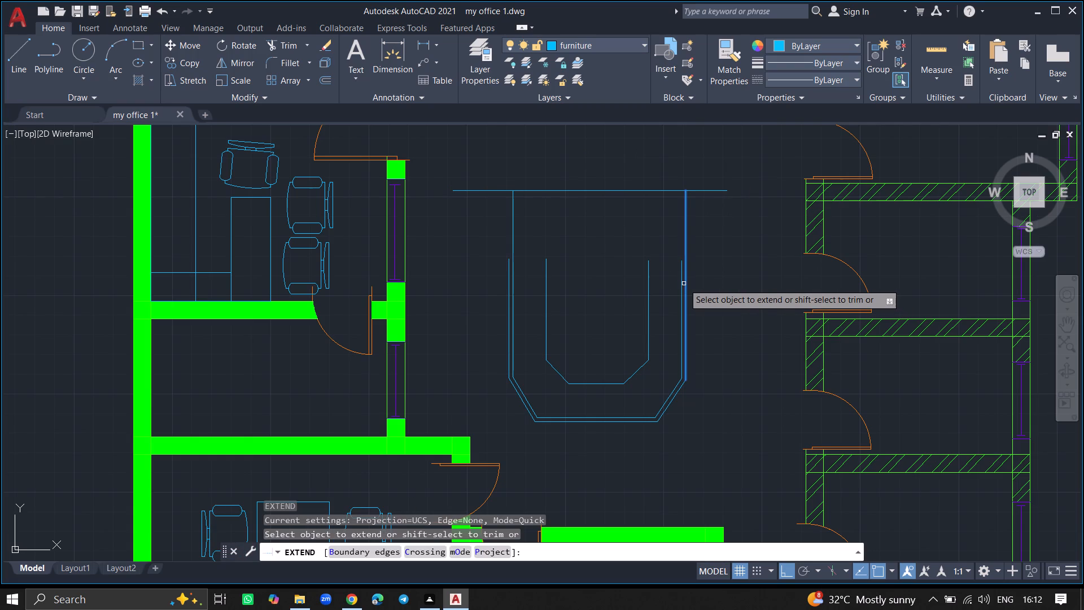
click(684, 284)
click(682, 282)
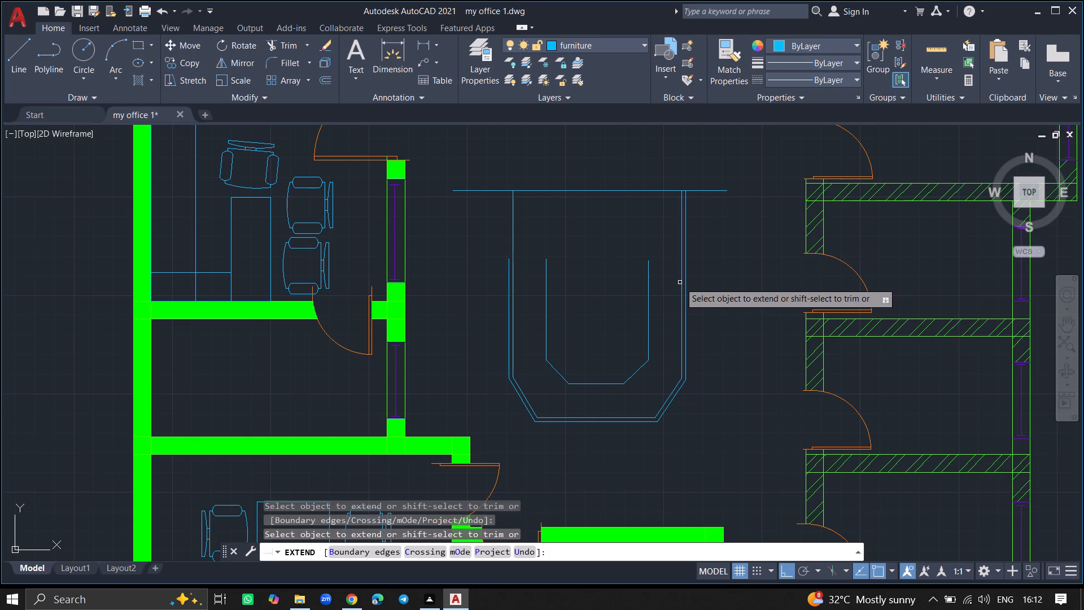
click(645, 275)
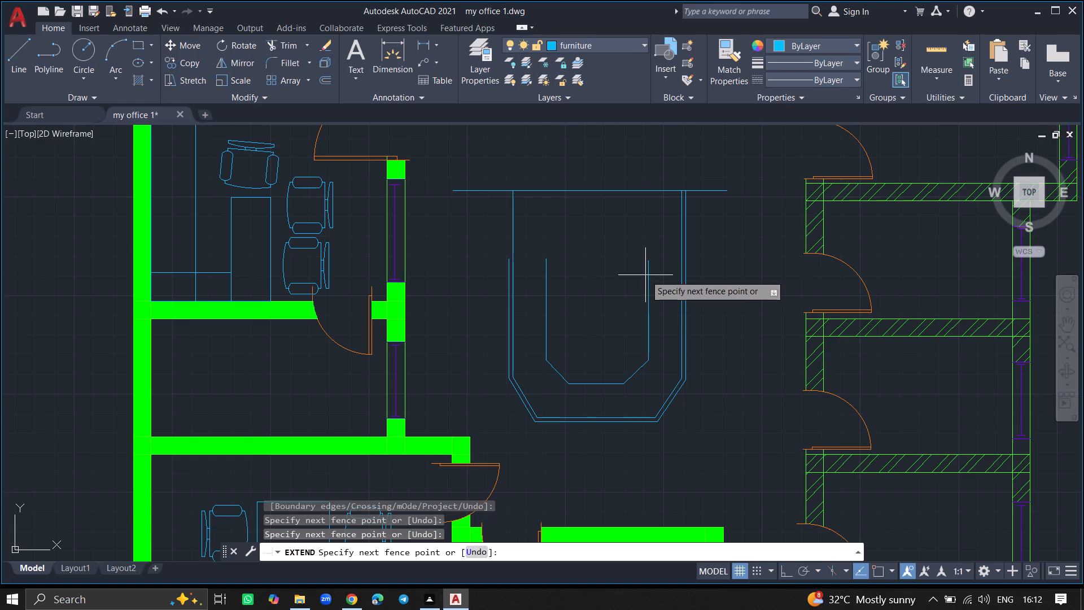
click(649, 275)
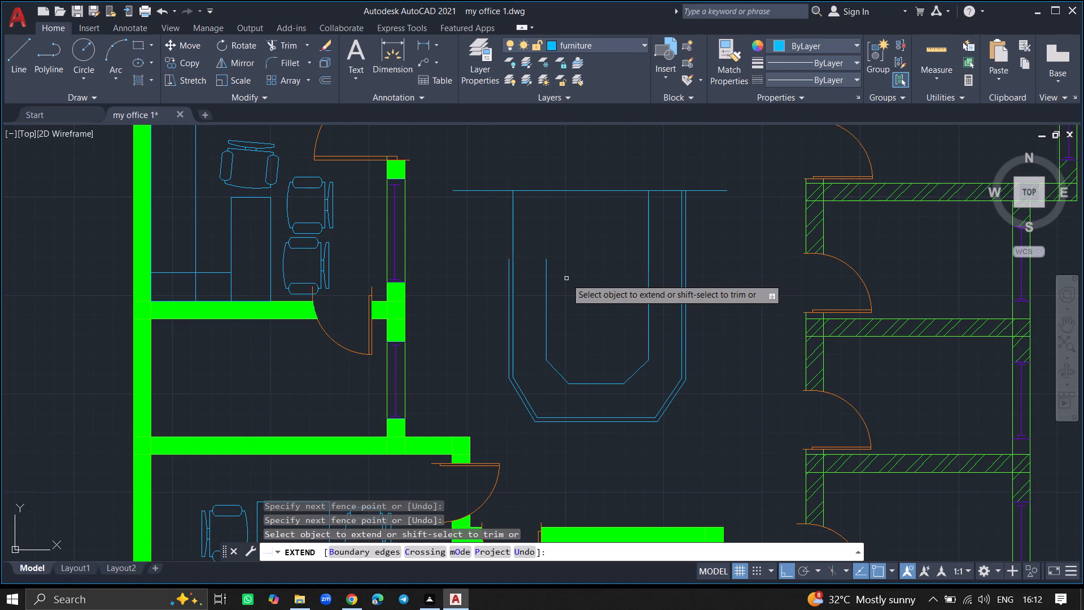
click(547, 278)
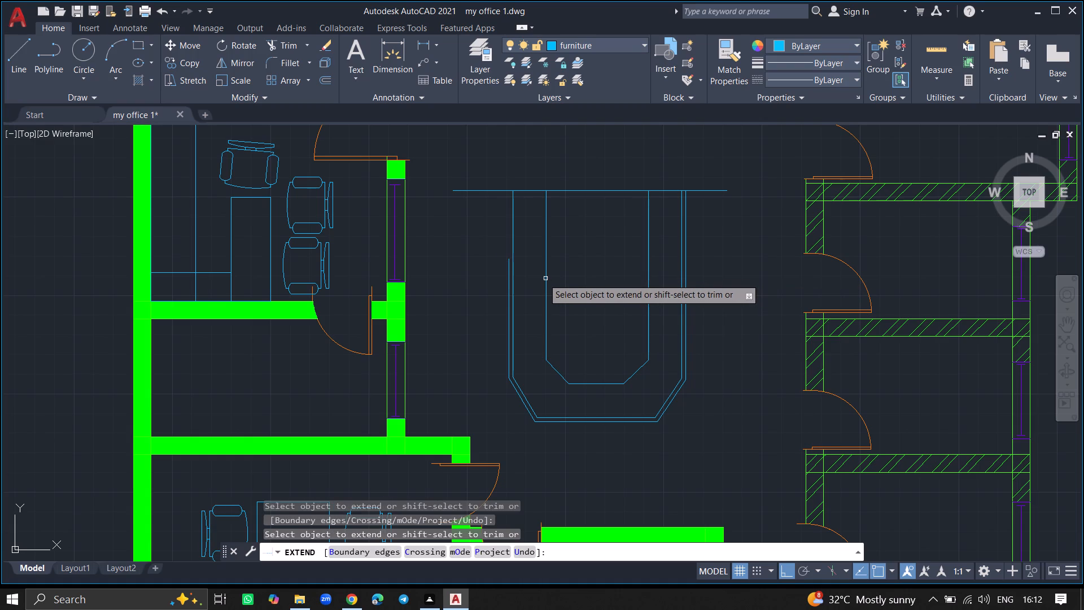
click(508, 277)
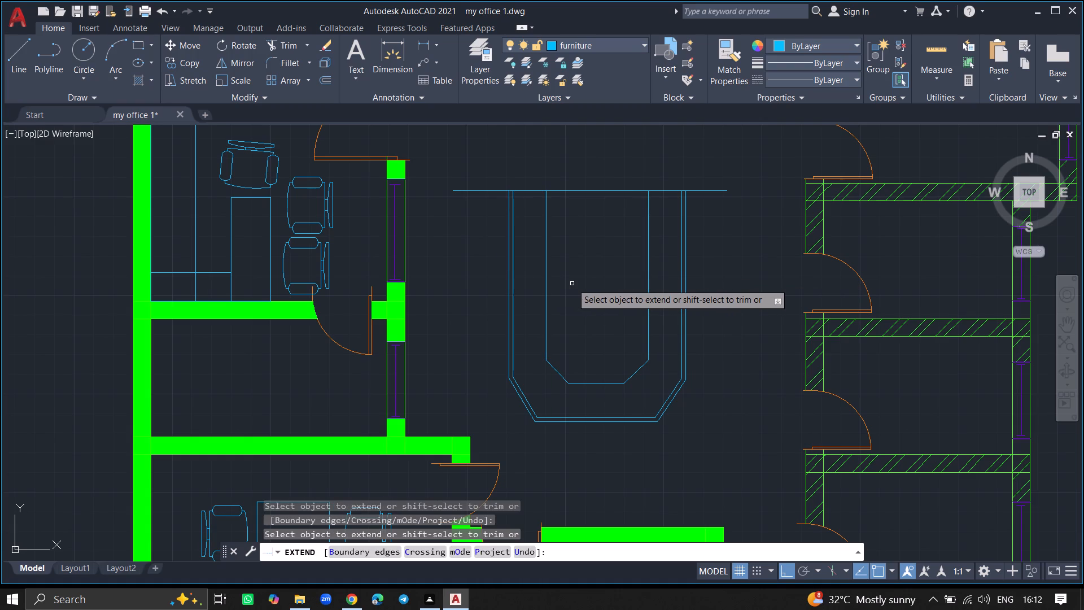
key(Return)
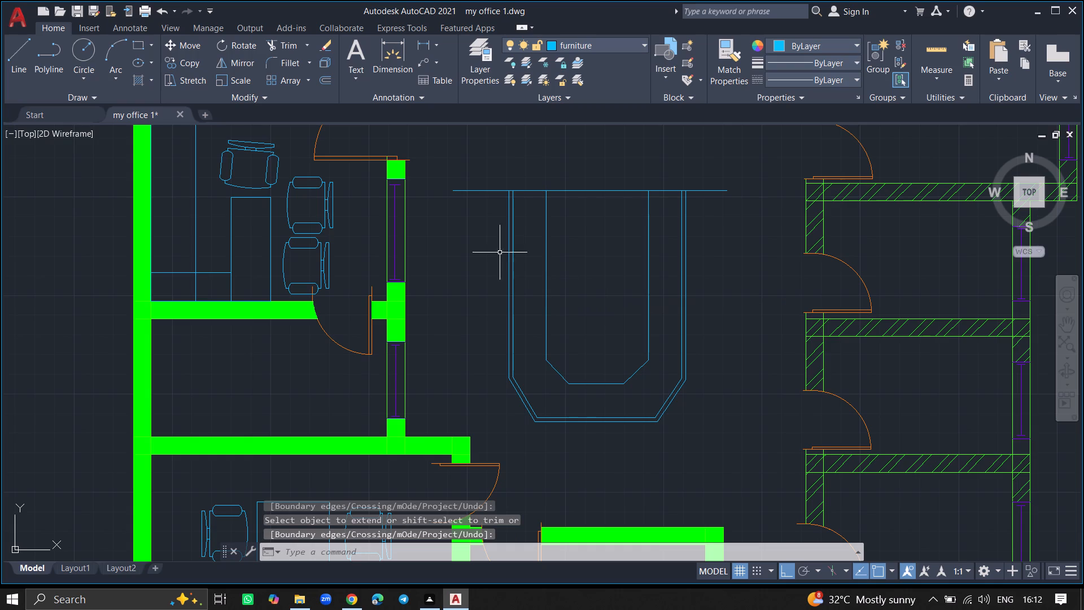
Trim the horizontal line's overhangs west and east of the desk and its stretch between the two arms.
text(trim)
key(Return)
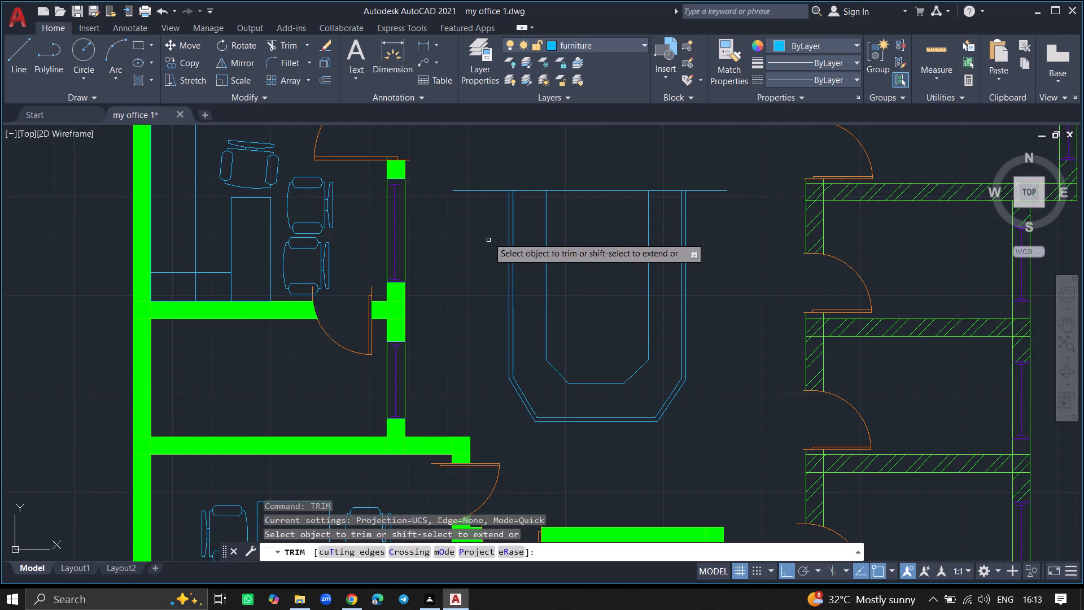
click(486, 191)
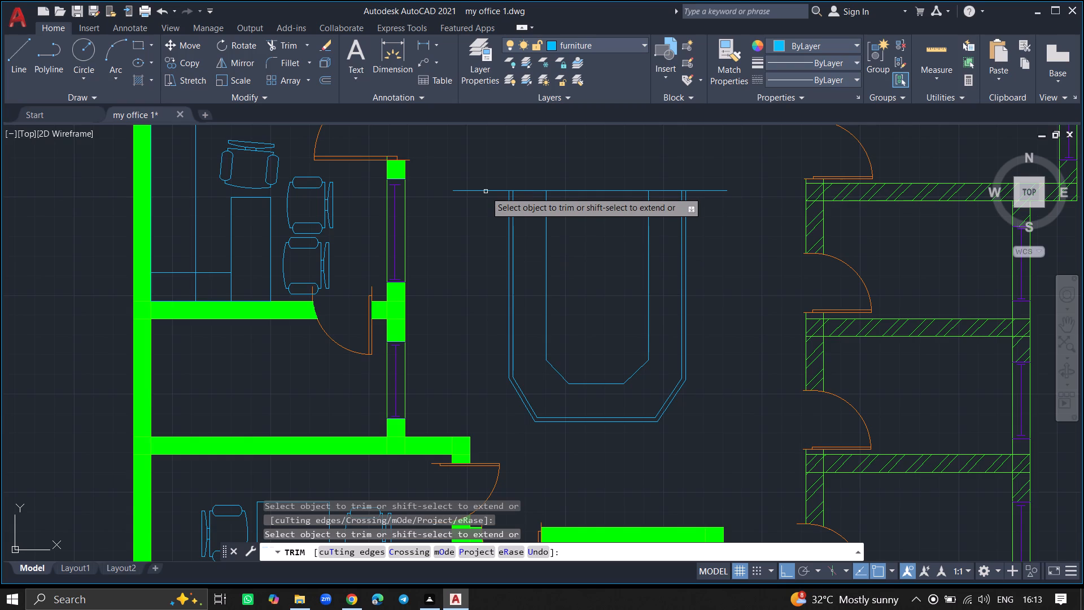
click(486, 191)
click(486, 191)
click(486, 191)
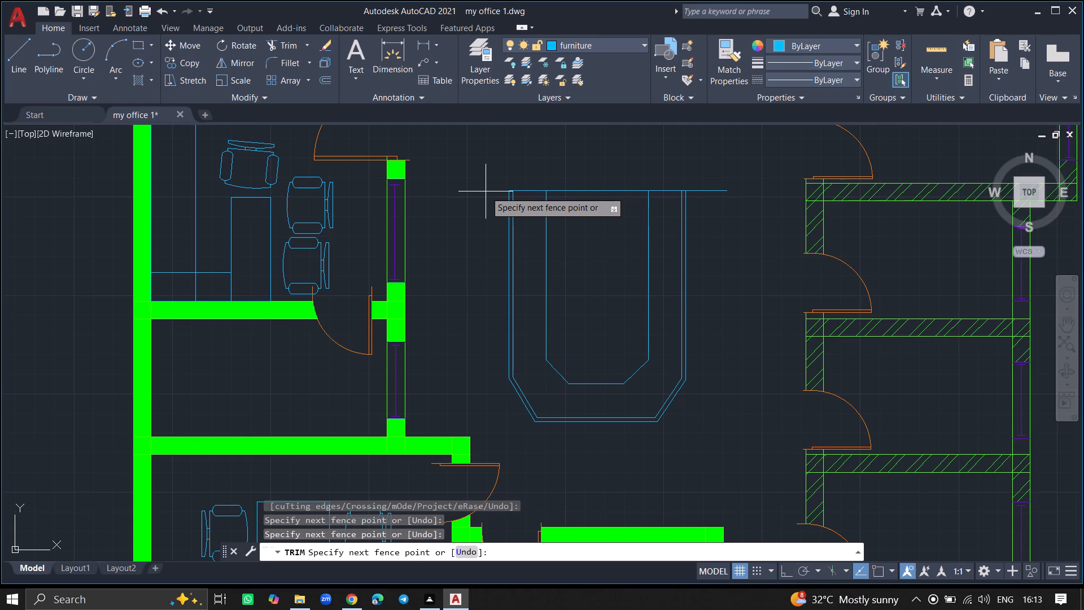
click(486, 191)
key(space)
key(space)
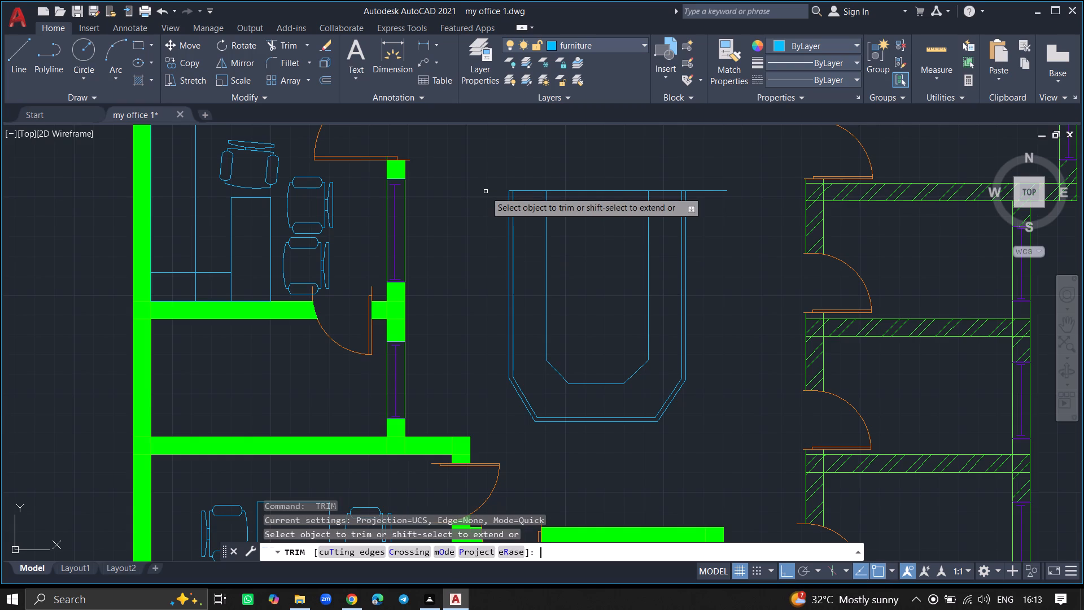
click(576, 191)
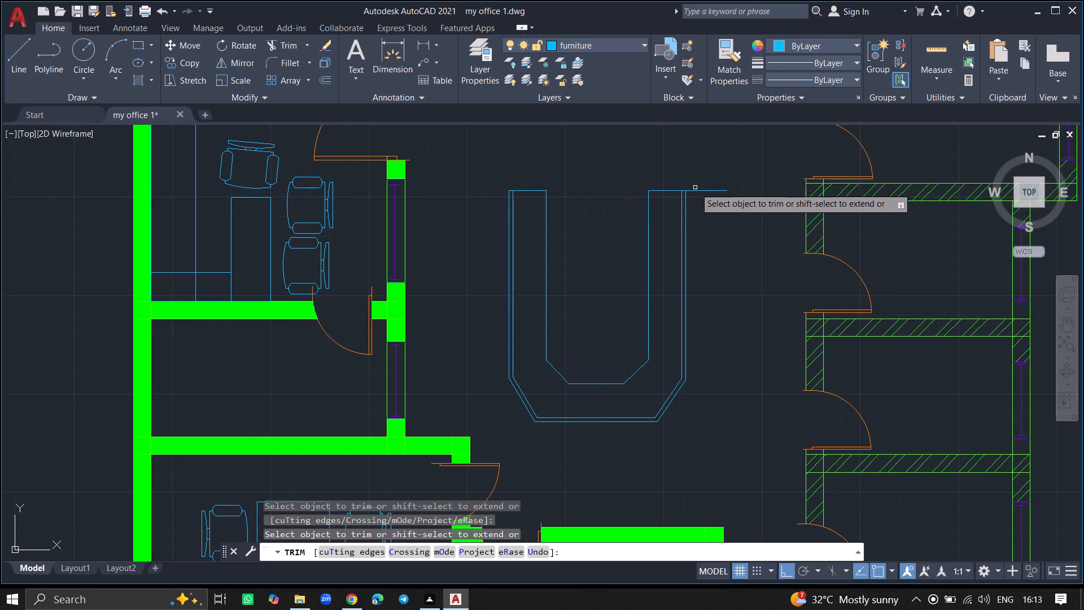
click(696, 190)
key(Return)
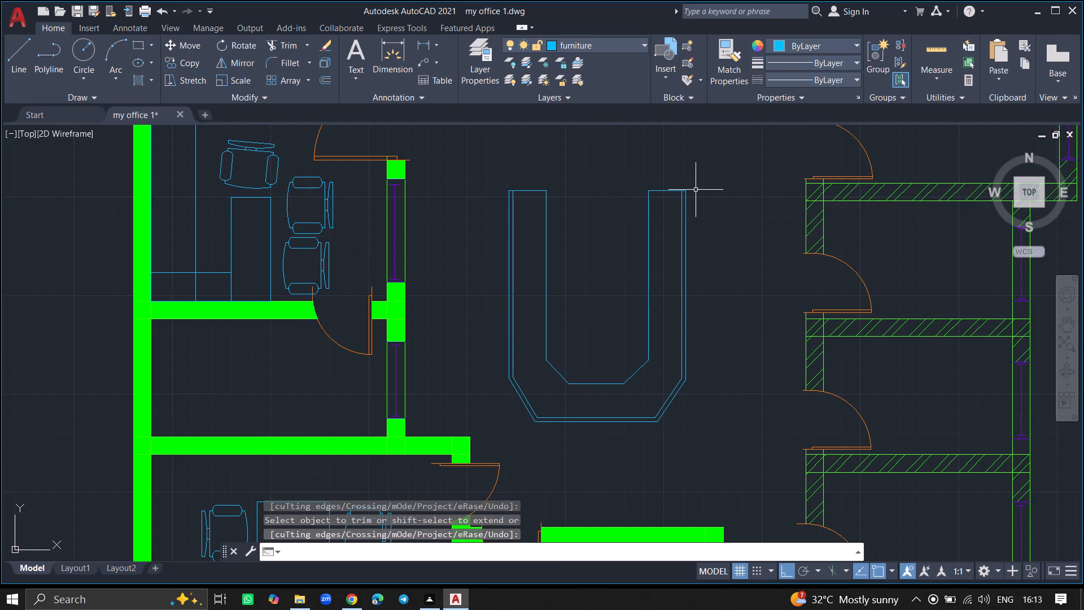
Copy the upper of the two visitor chairs in the west office about 17'-7" east, beside the desk's east arm.
ctrl+scroll(696, 190, down, 3)
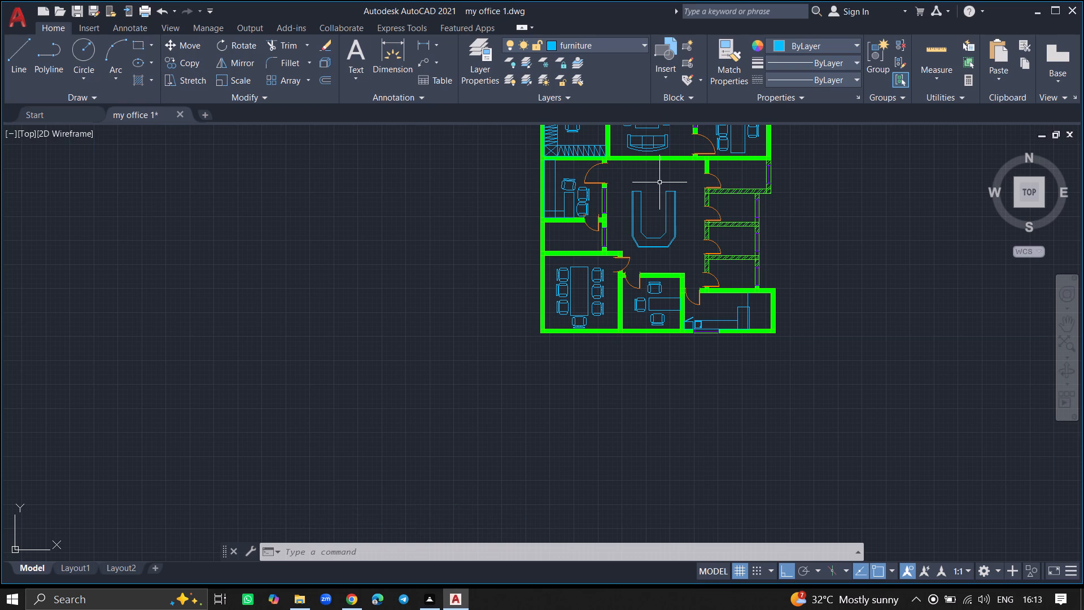
click(588, 194)
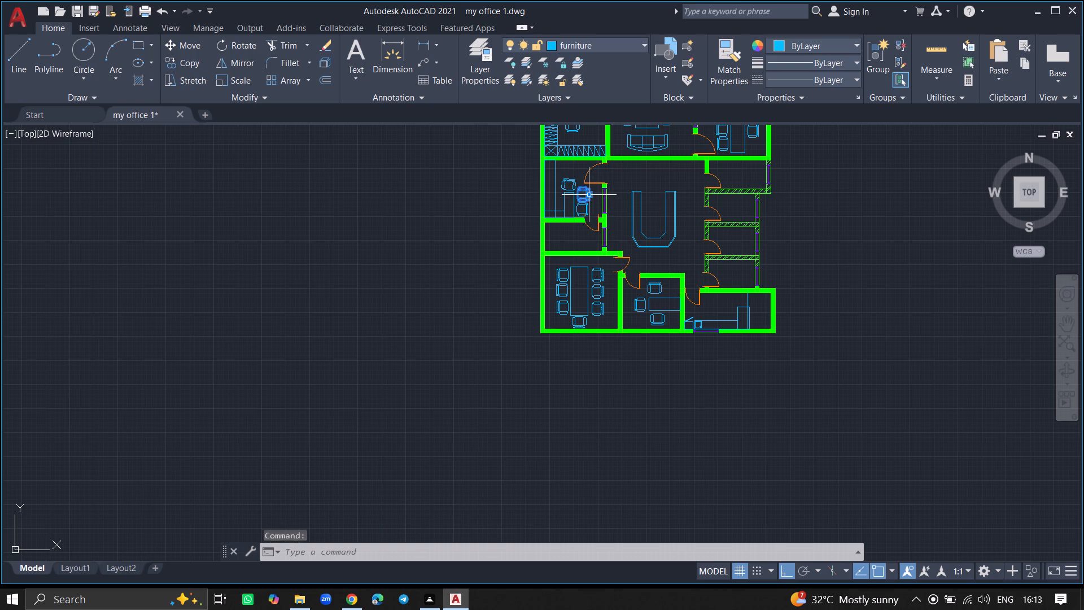
text(copy)
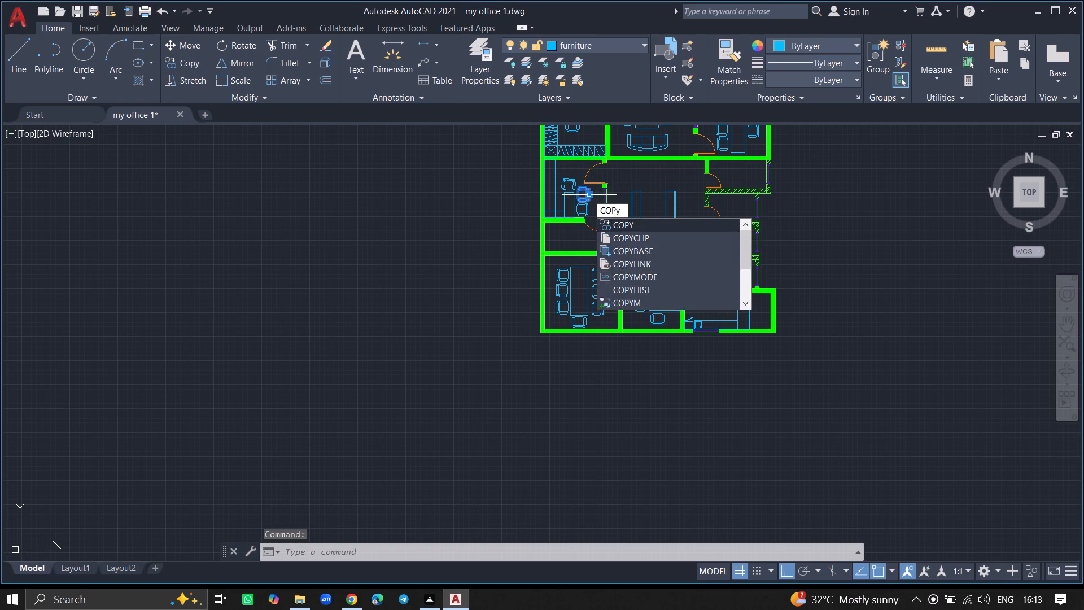
key(Return)
click(588, 194)
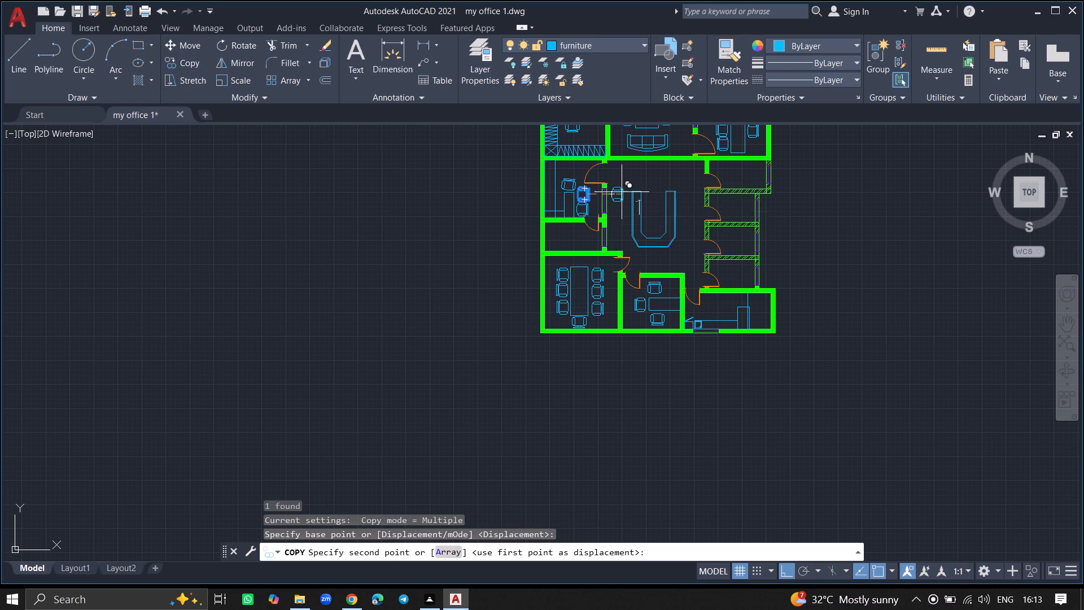
ctrl+scroll(689, 195, up, 3)
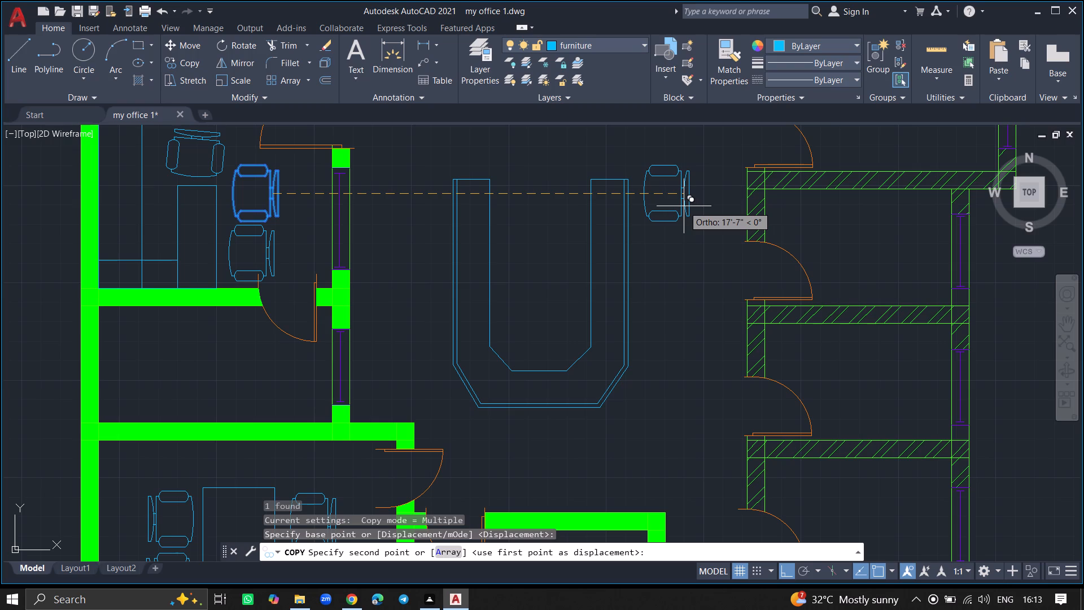
click(684, 206)
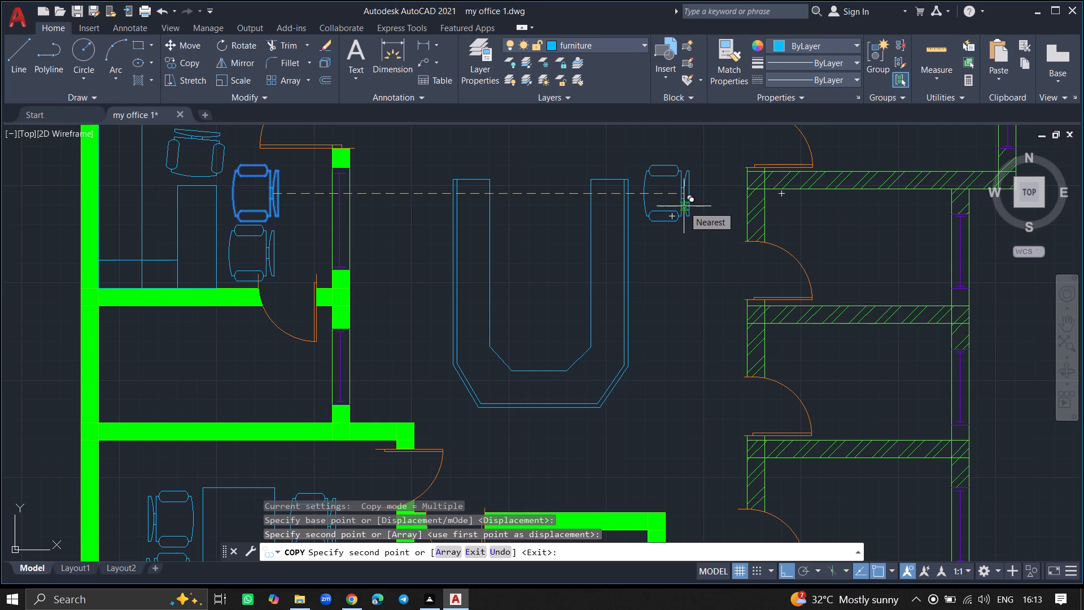
key(Escape)
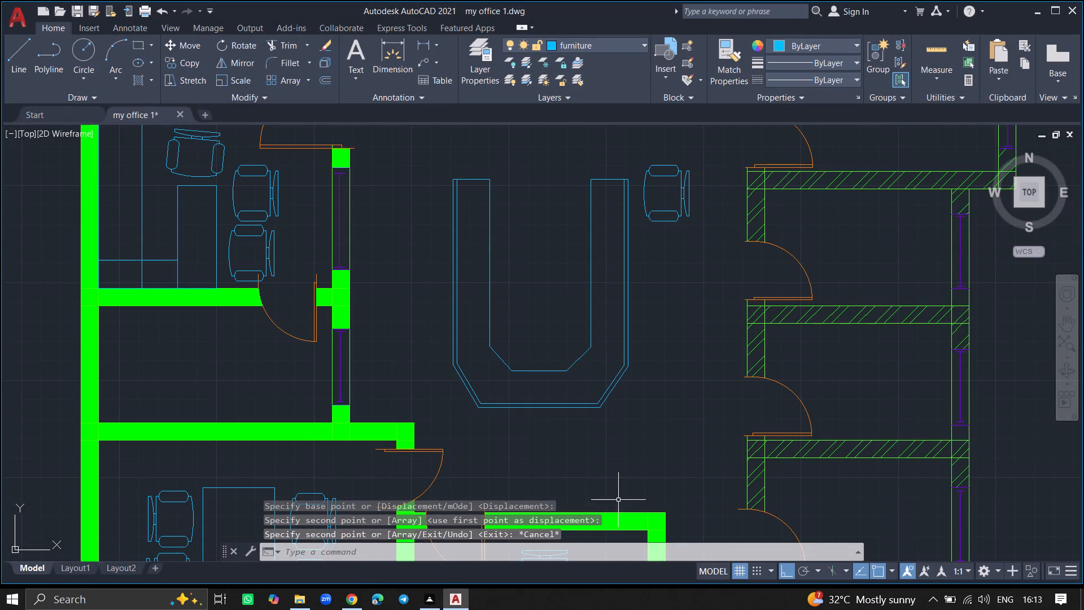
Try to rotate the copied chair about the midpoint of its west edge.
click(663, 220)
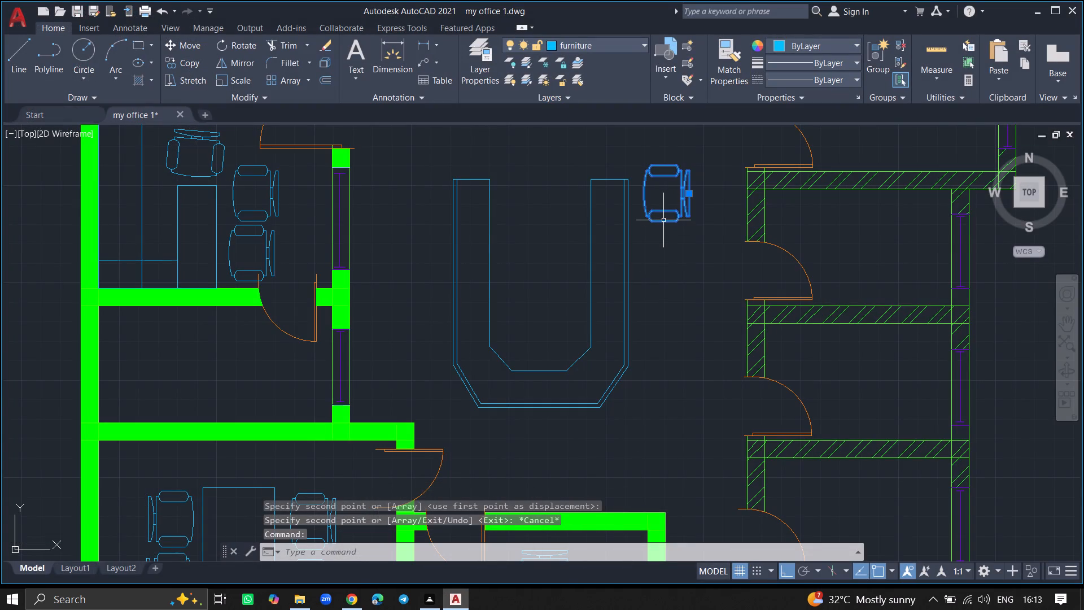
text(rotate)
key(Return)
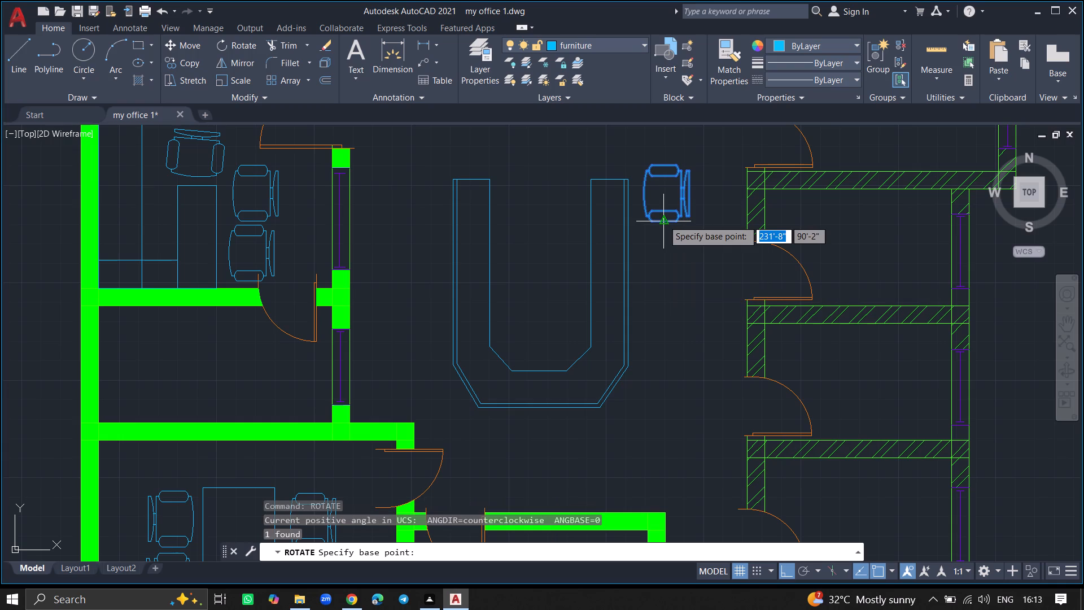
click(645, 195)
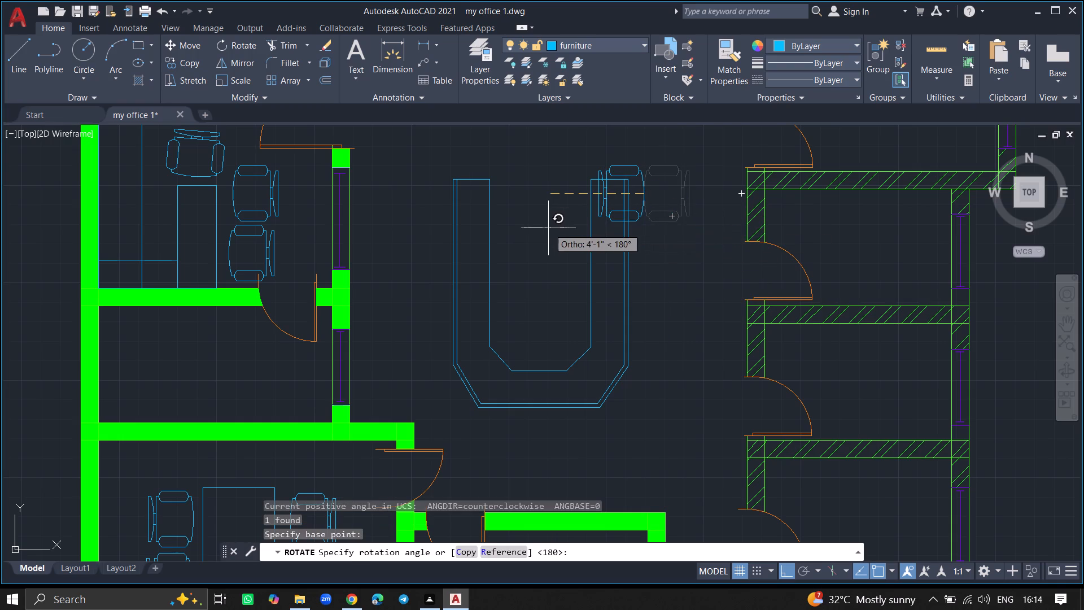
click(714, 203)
Copy the chair beside the desk's east arm straight south three times, at about 2'-11", 6'-1" and 9'-0".
click(688, 205)
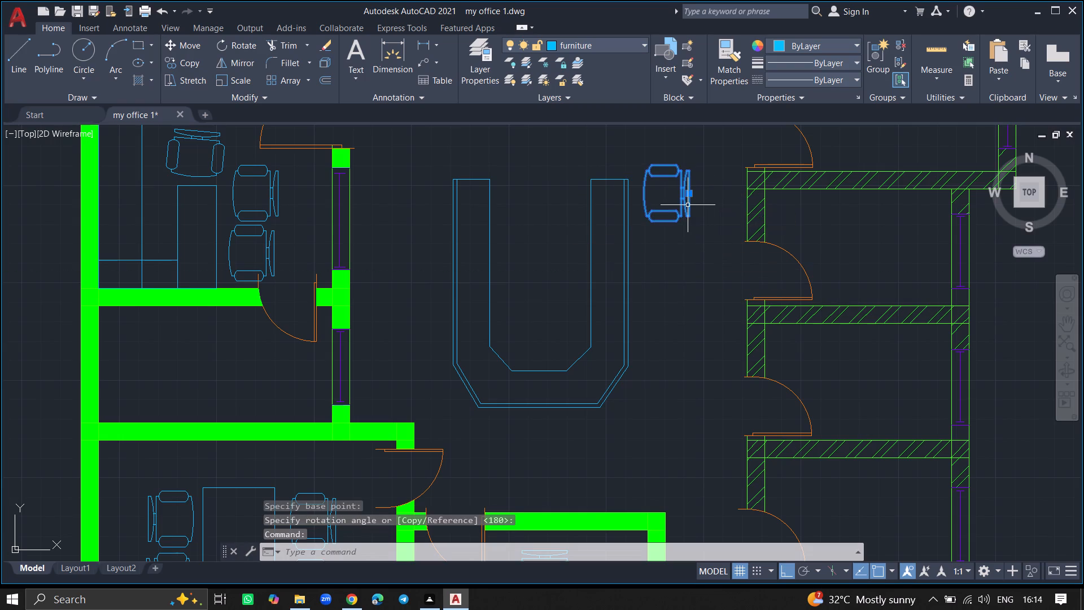
text(copy)
key(Return)
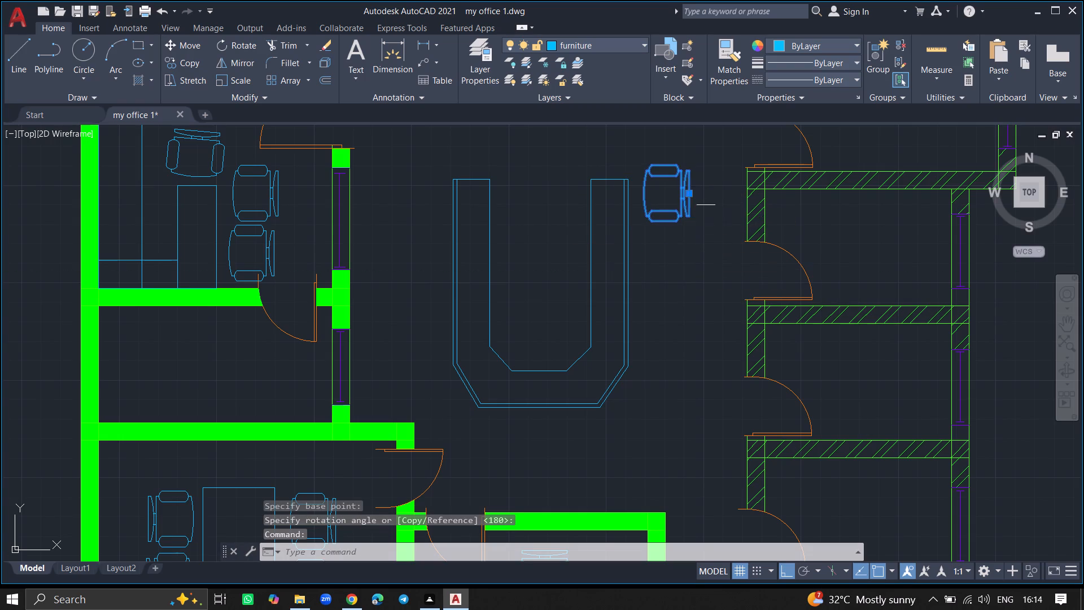
click(688, 205)
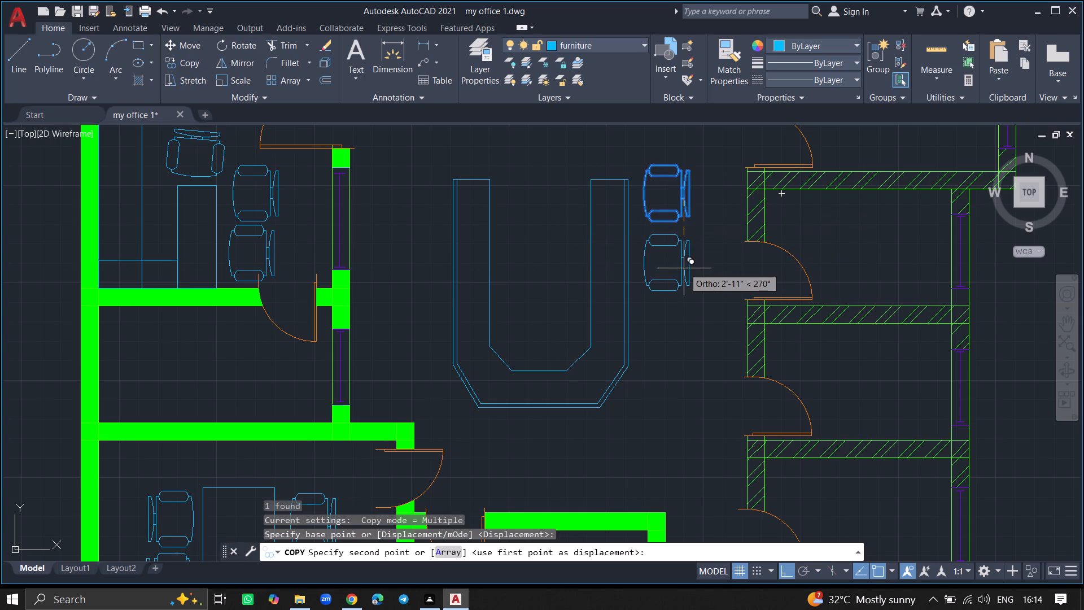
click(684, 268)
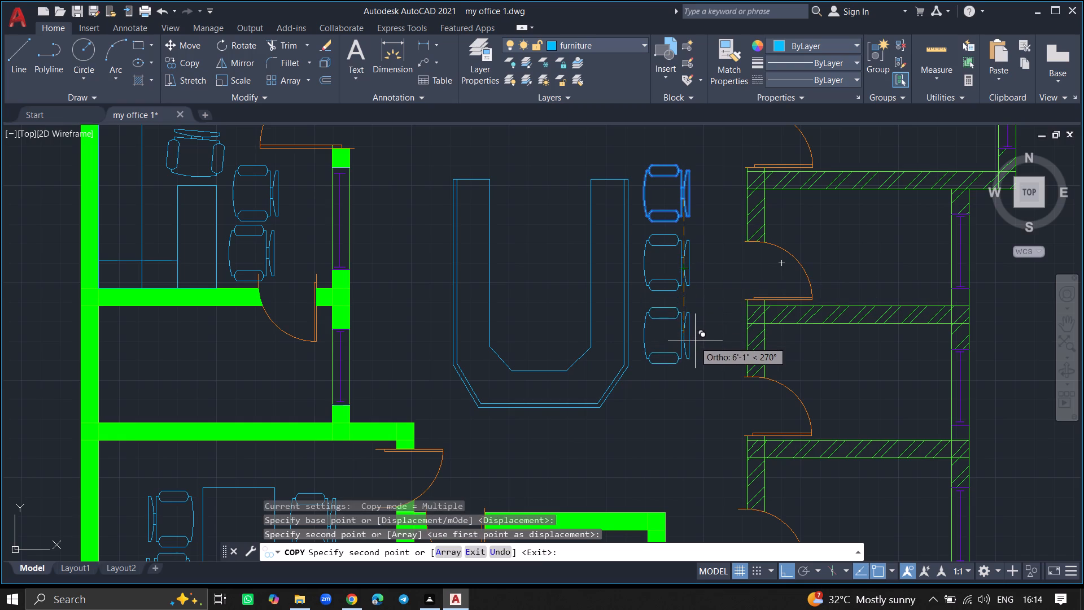
click(696, 342)
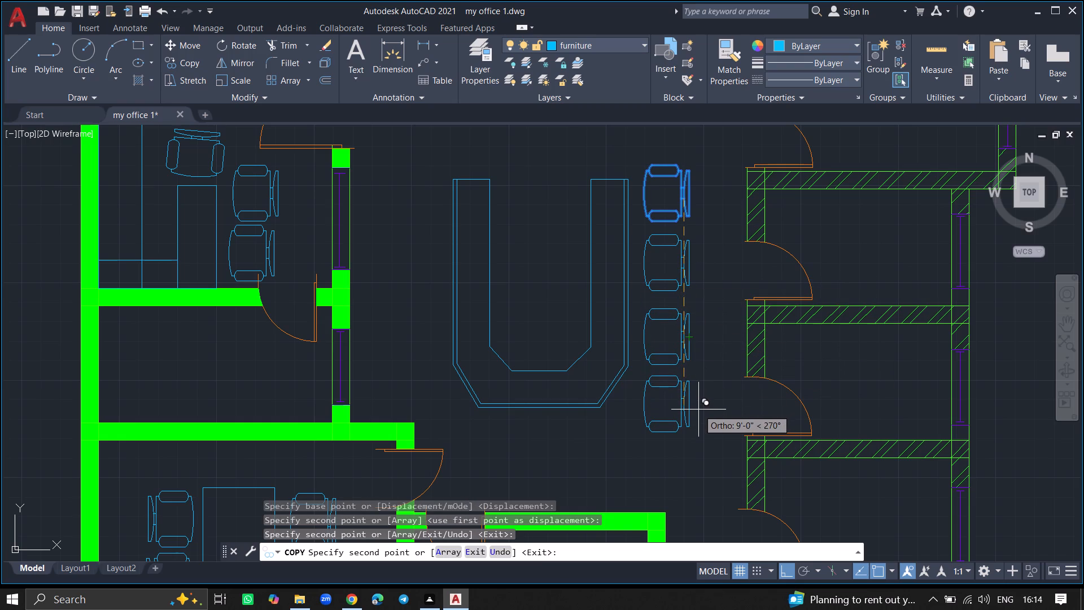
click(698, 409)
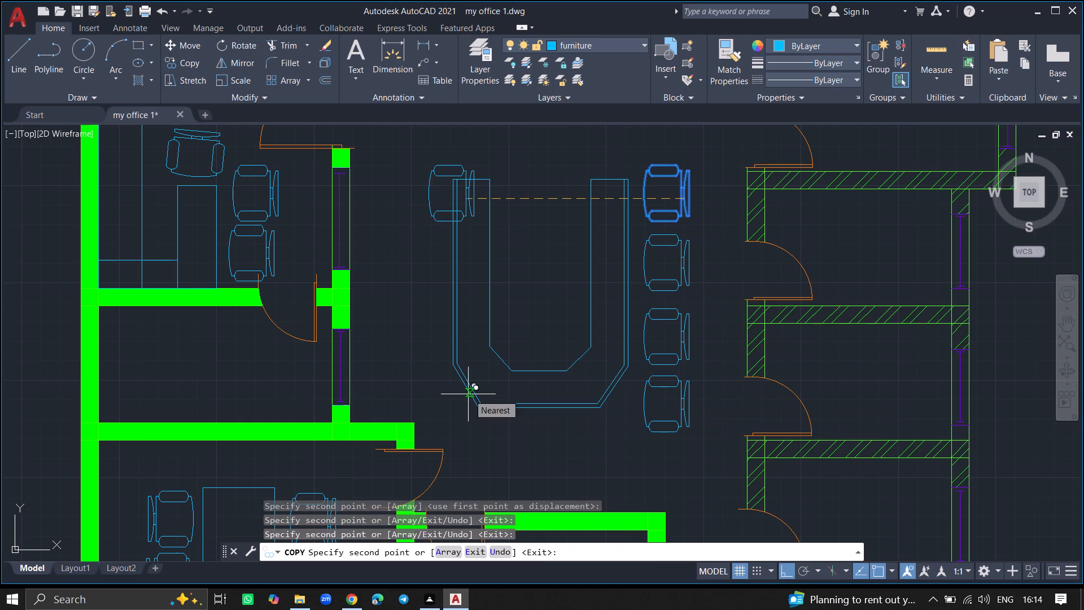
Place another copy of the chair about 10'-8" west of the northernmost east-side chair, beside the desk's west arm.
click(435, 405)
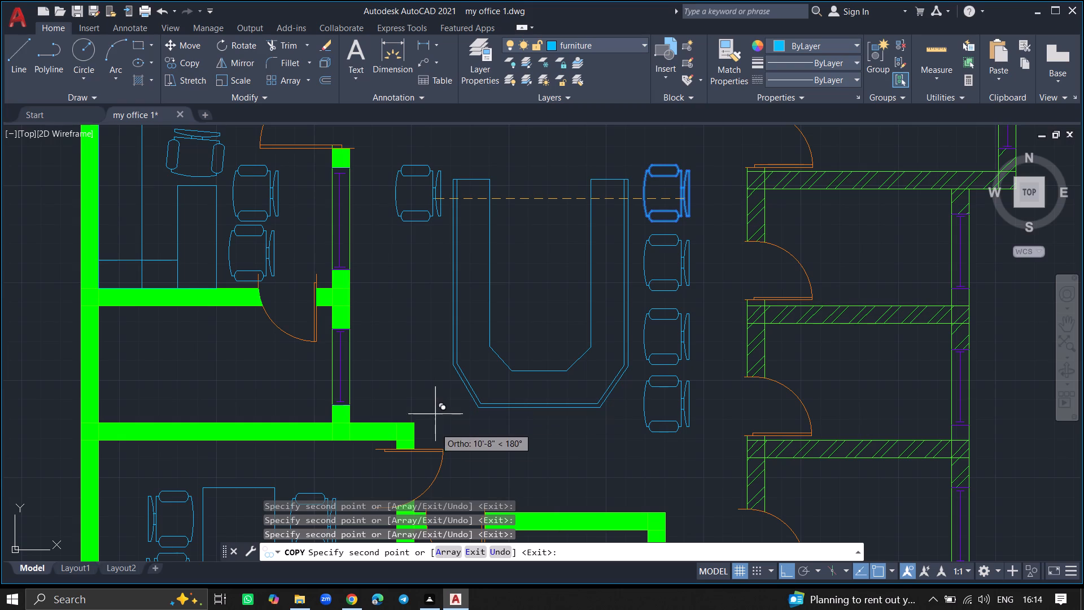
key(Delete)
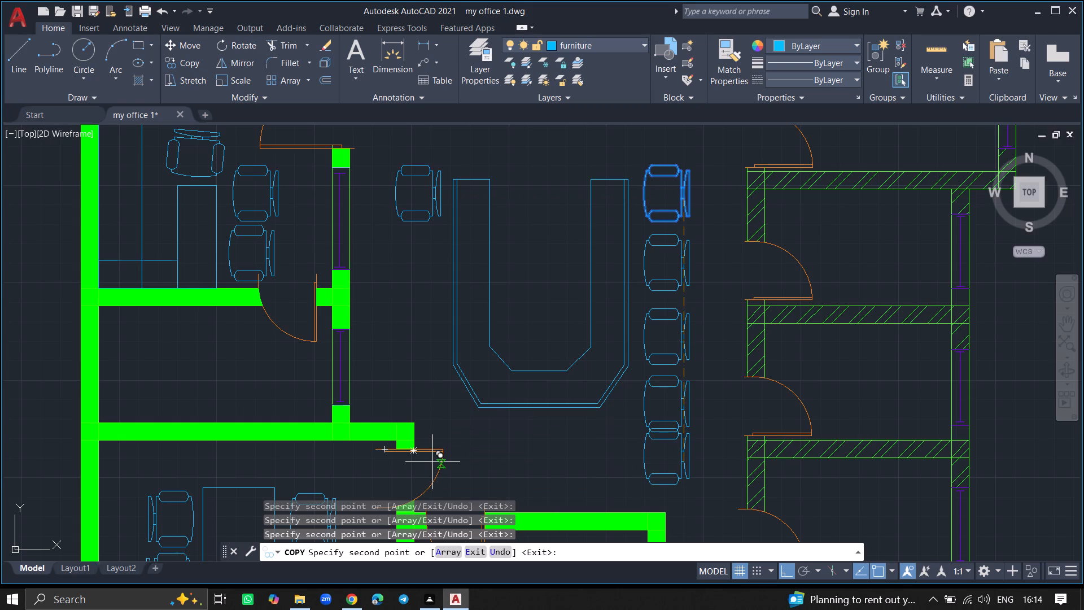
key(Escape)
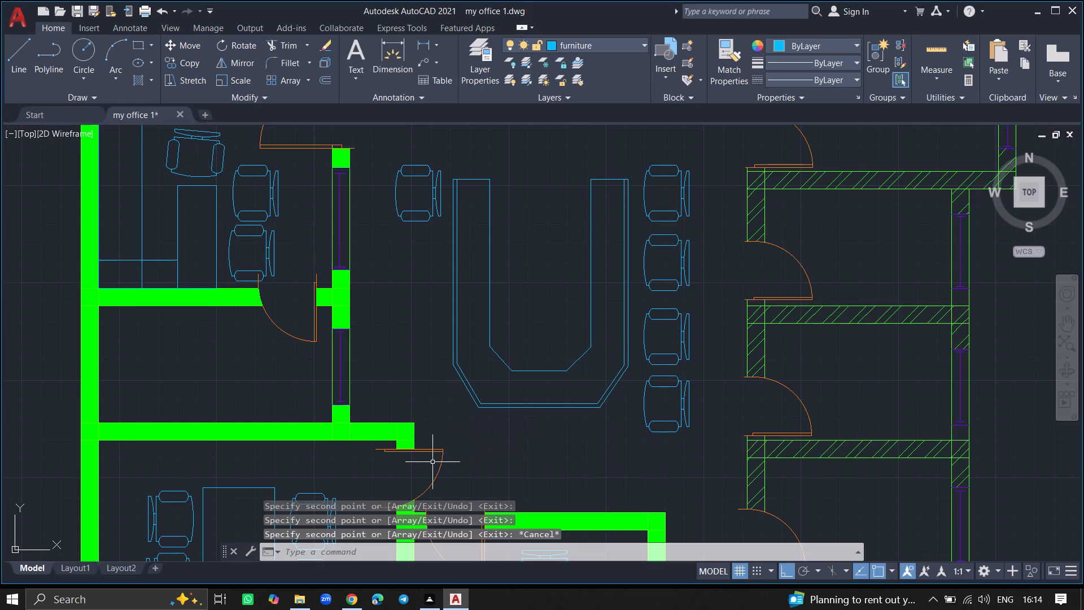
Rotate the southernmost chair east of the desk to 319° about its west edge's midpoint, angling it toward the desk's chamfered corner.
click(666, 432)
text(ro)
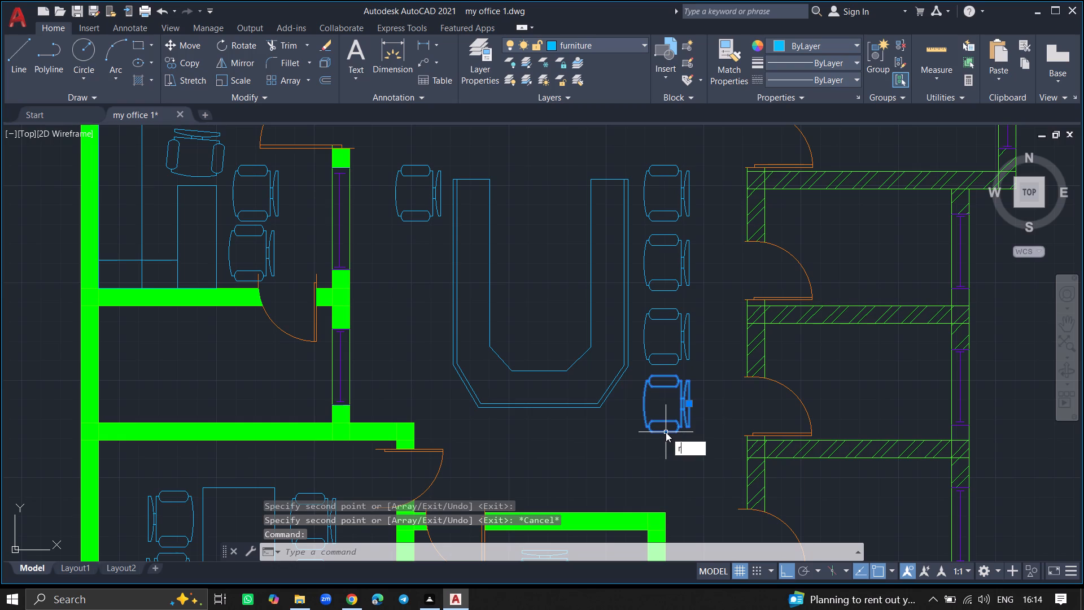
key(F8)
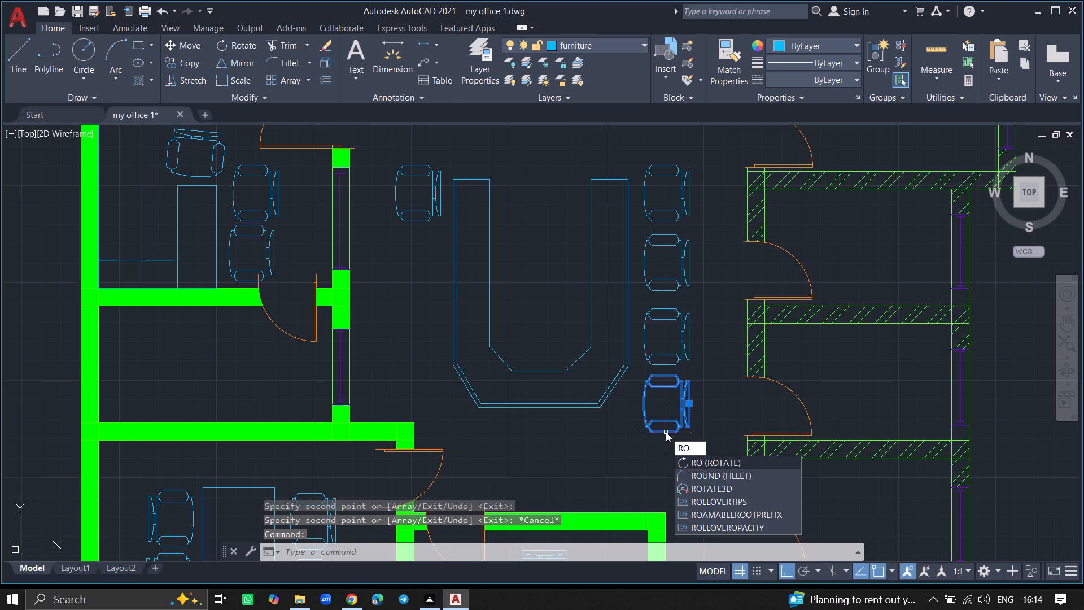
key(Return)
key(F8)
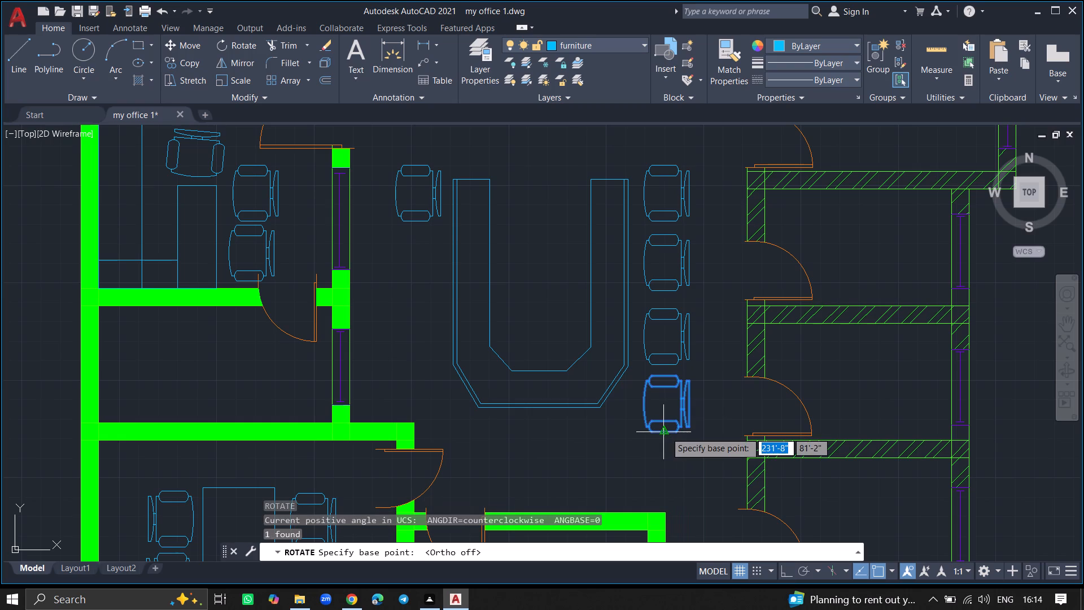
click(645, 402)
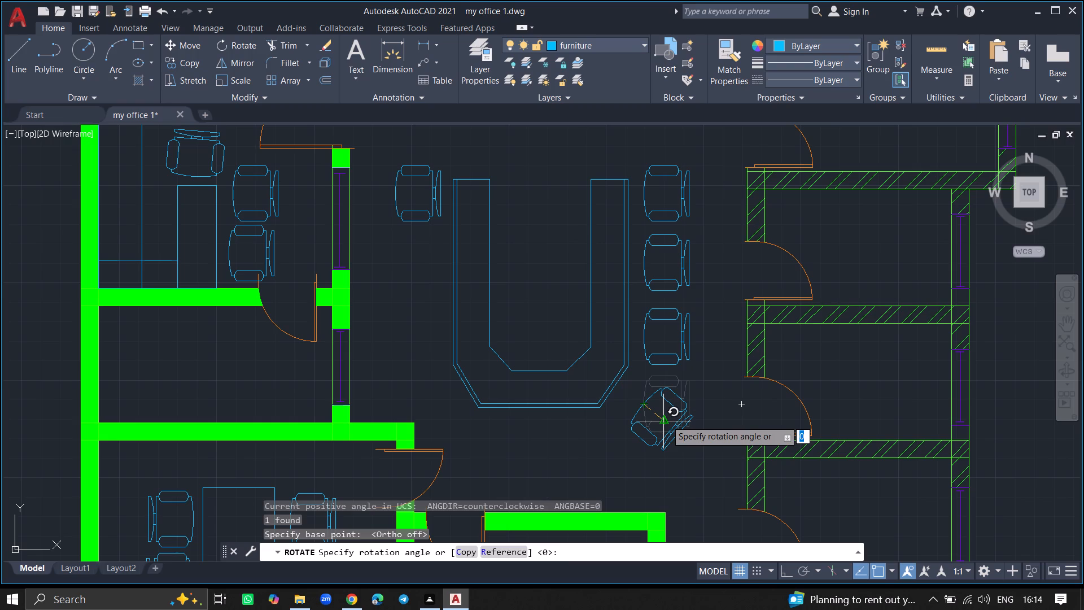
click(666, 420)
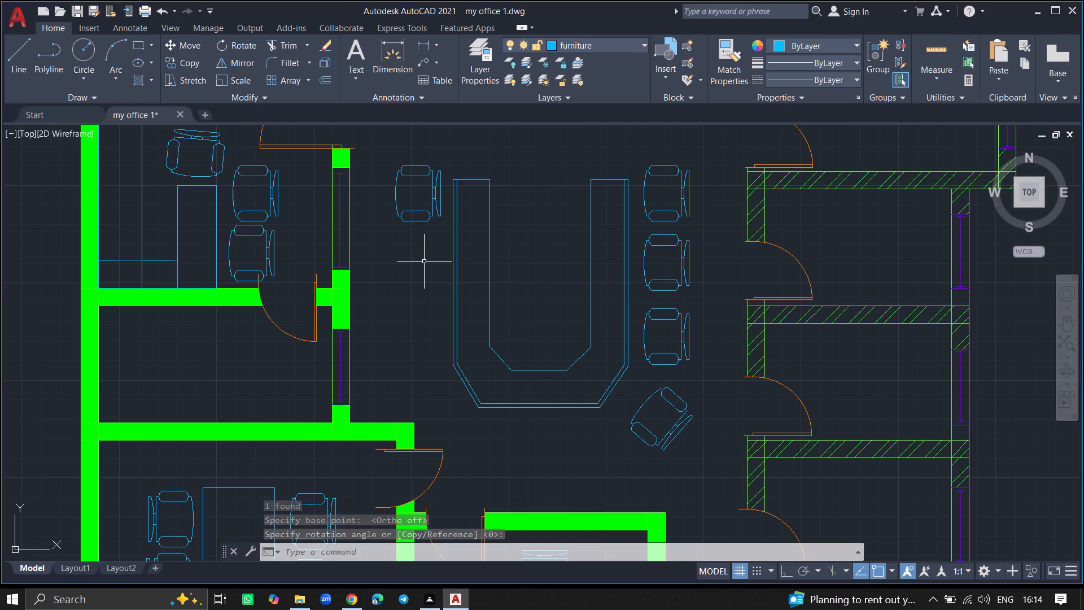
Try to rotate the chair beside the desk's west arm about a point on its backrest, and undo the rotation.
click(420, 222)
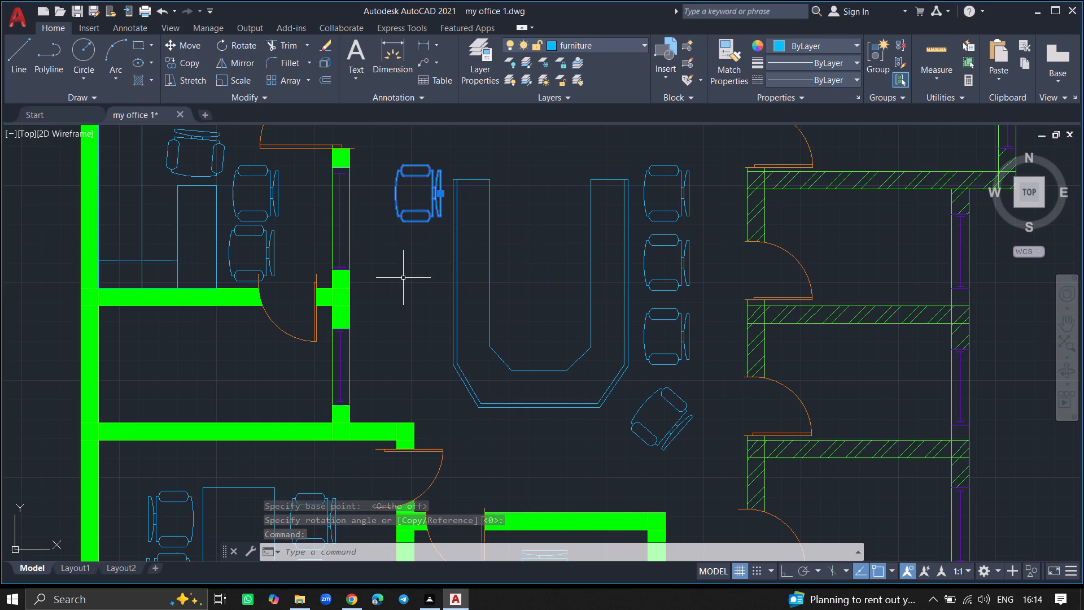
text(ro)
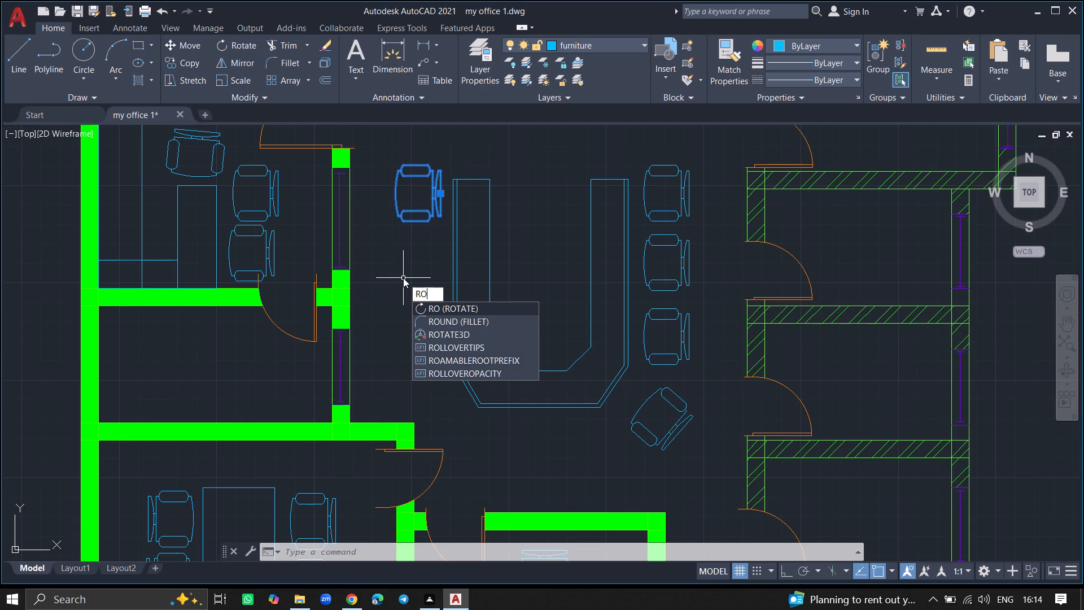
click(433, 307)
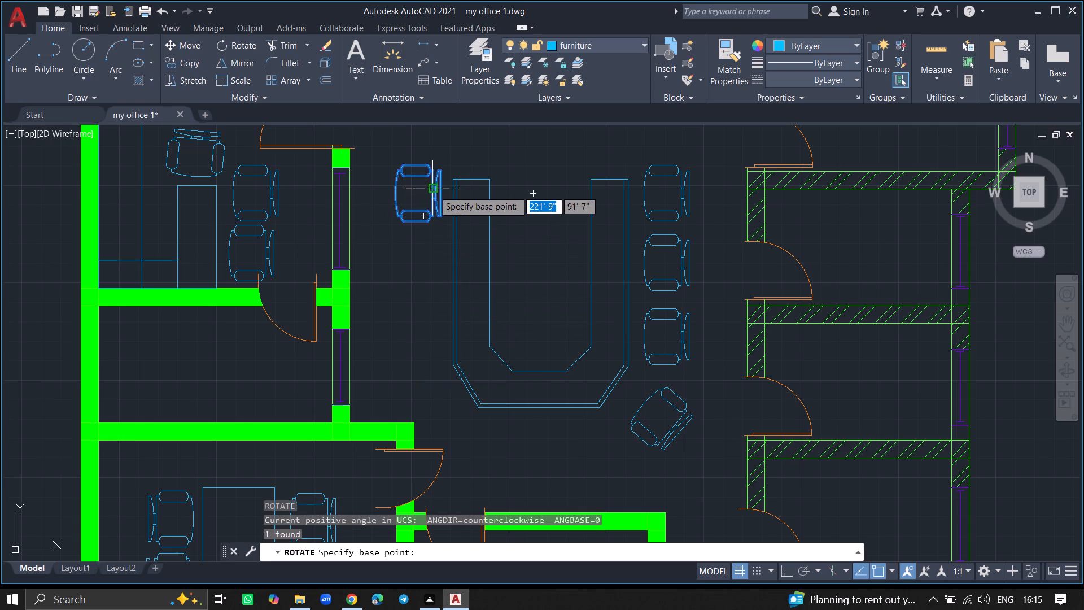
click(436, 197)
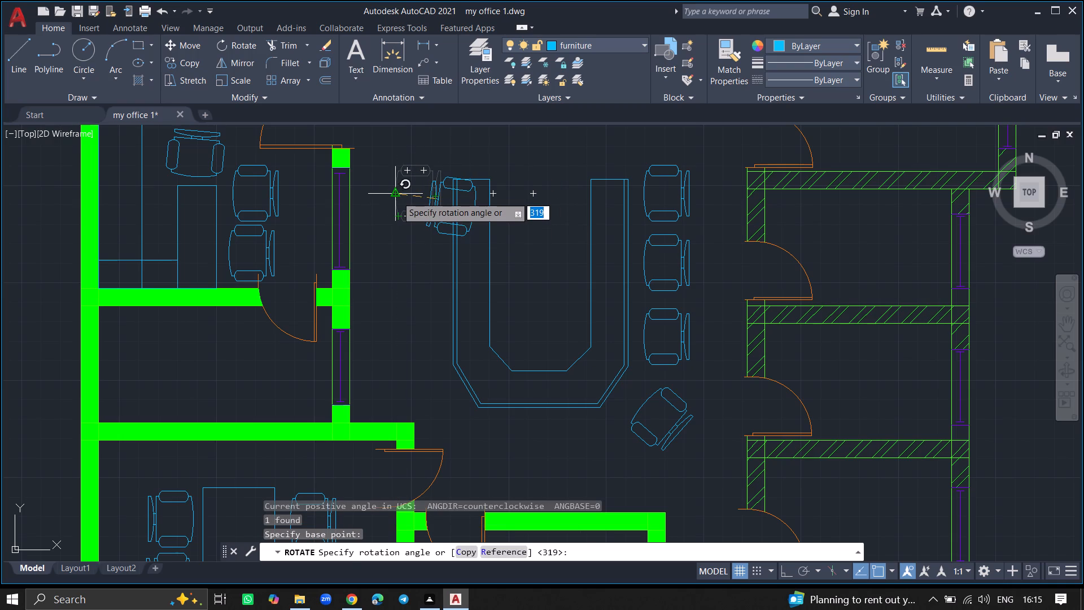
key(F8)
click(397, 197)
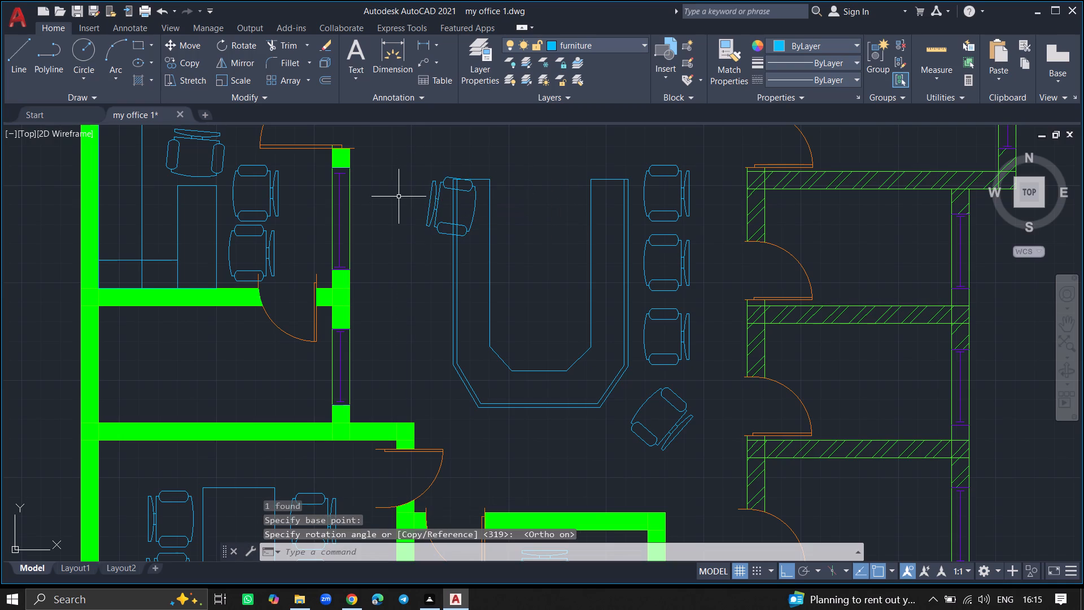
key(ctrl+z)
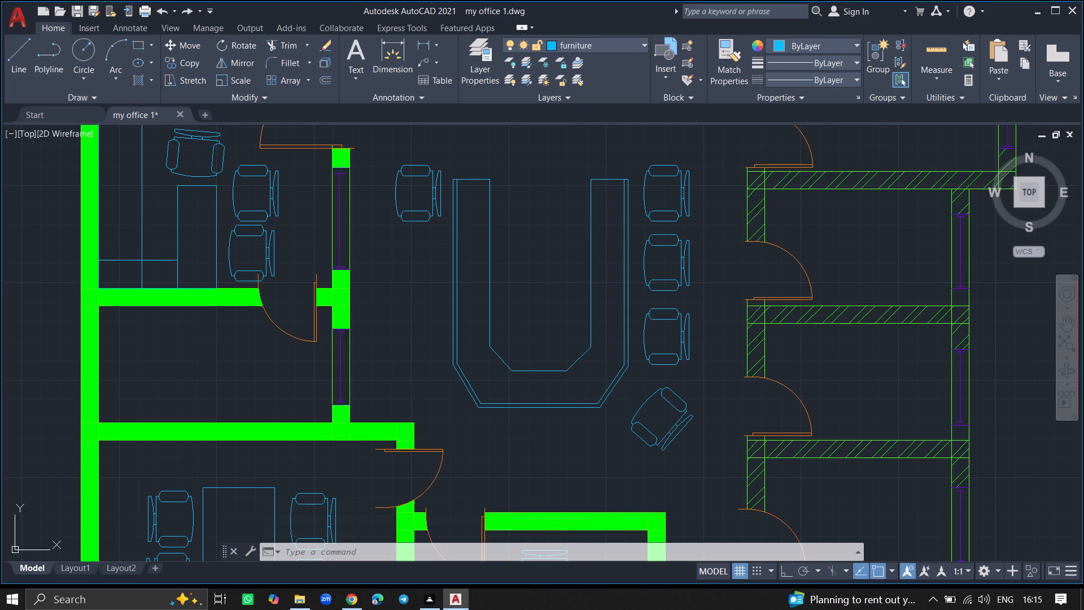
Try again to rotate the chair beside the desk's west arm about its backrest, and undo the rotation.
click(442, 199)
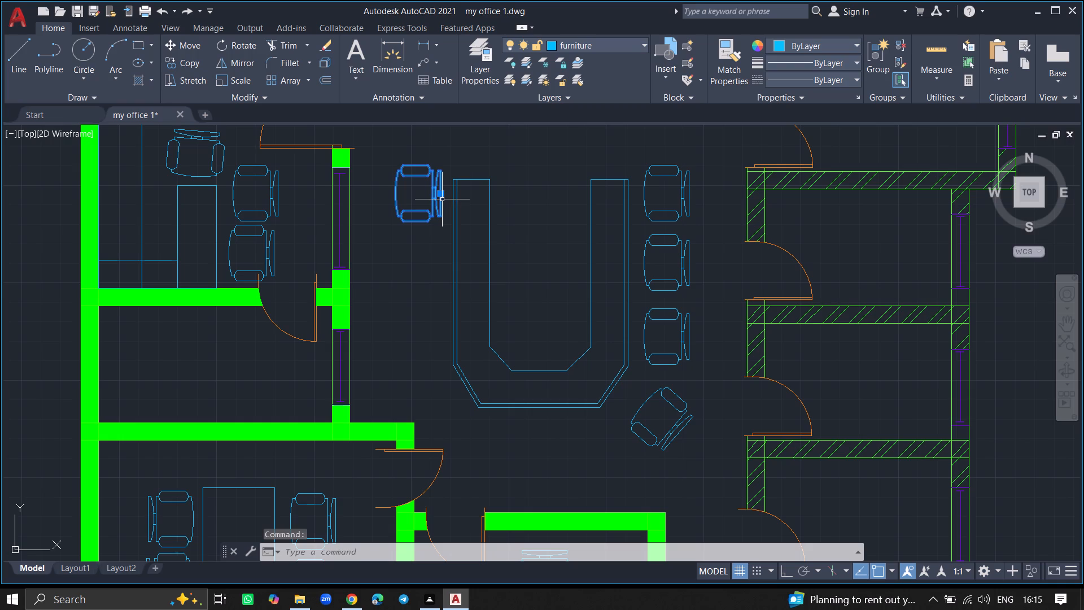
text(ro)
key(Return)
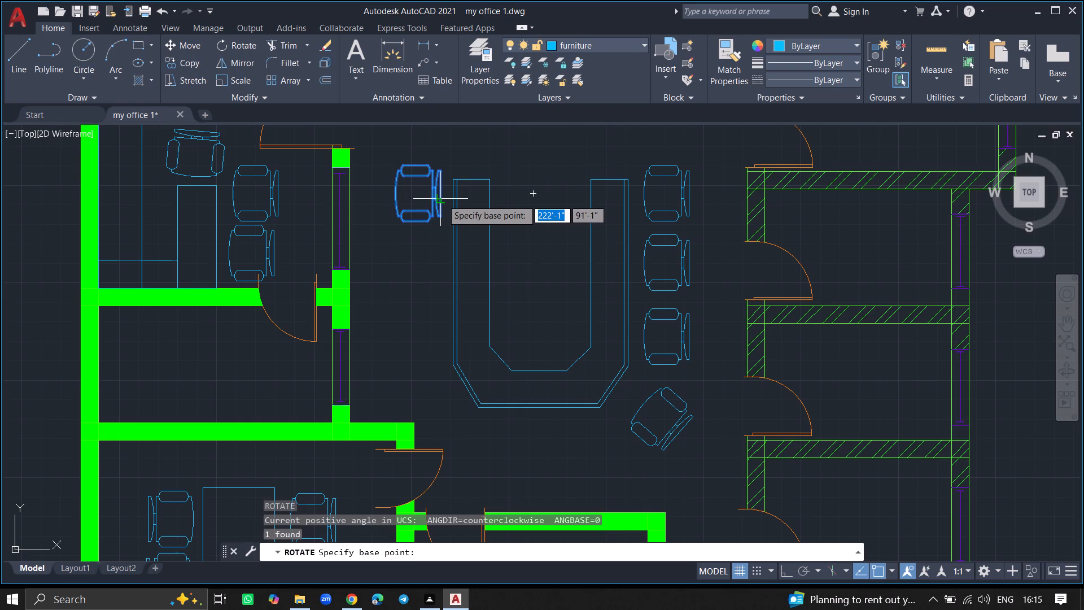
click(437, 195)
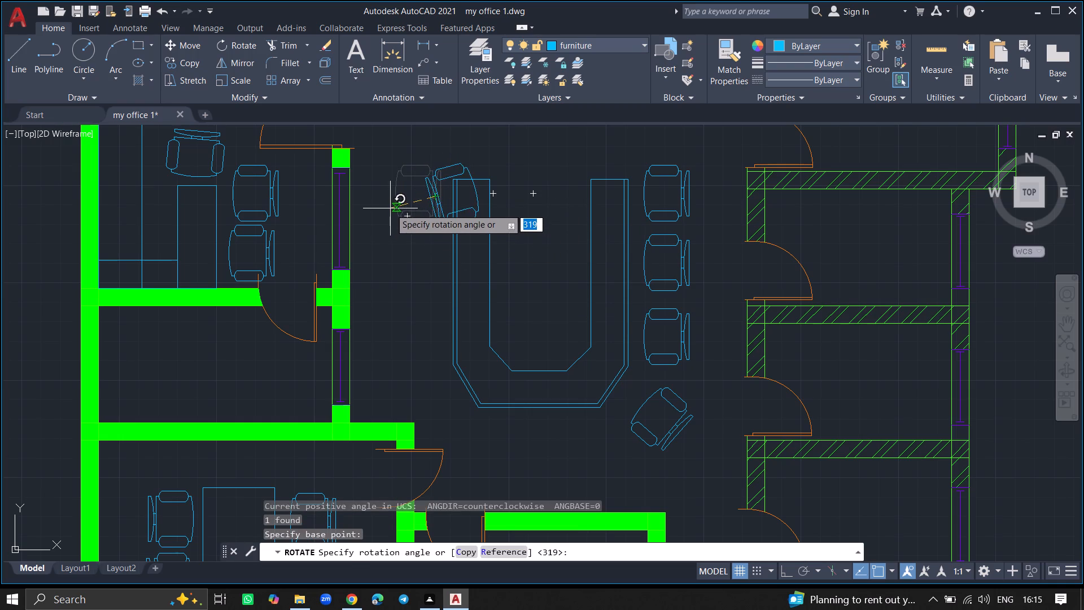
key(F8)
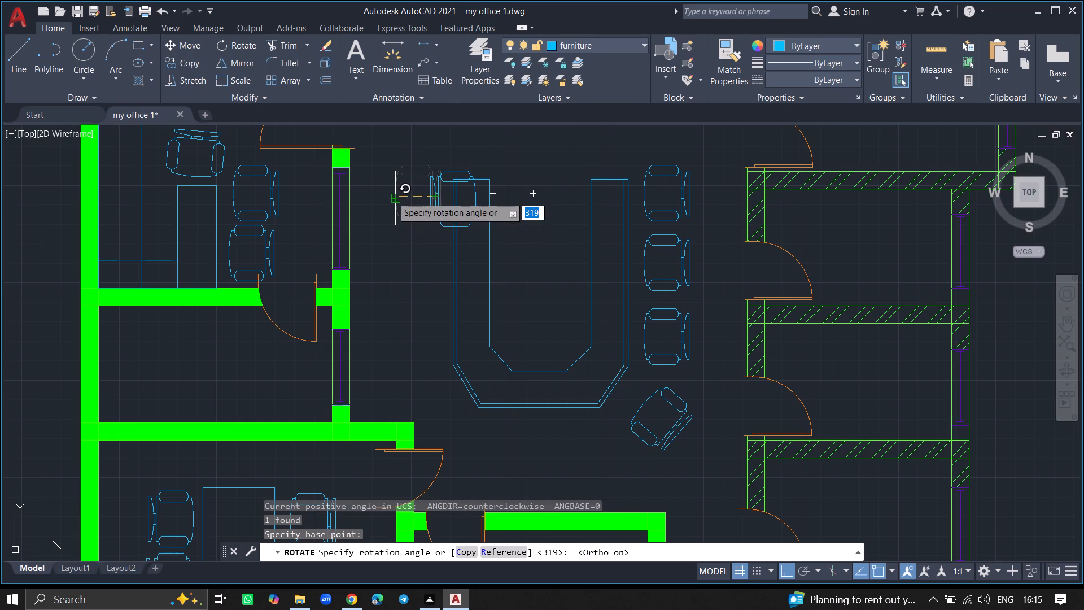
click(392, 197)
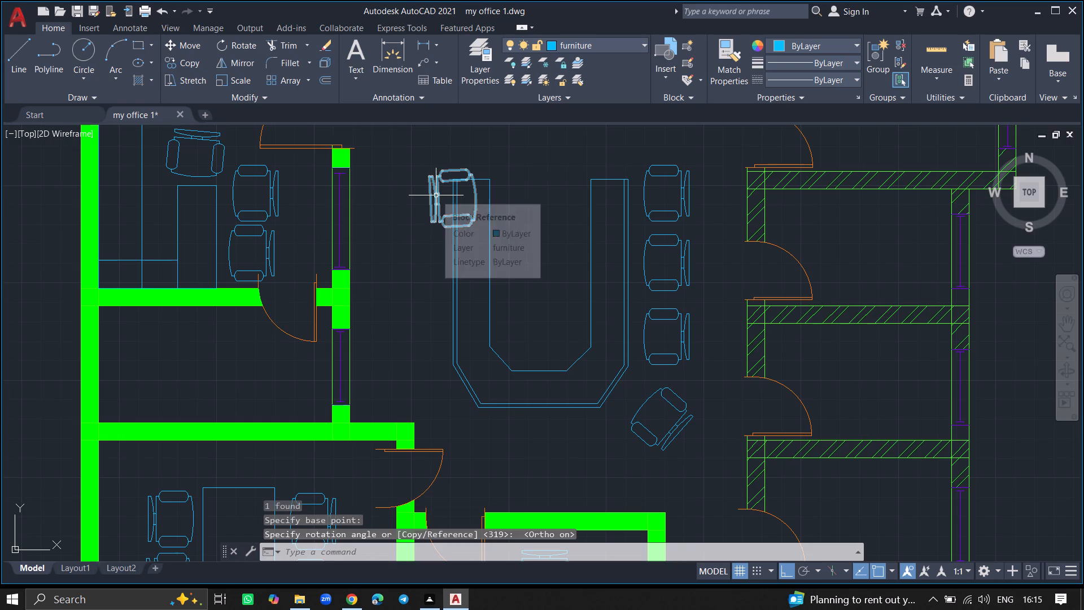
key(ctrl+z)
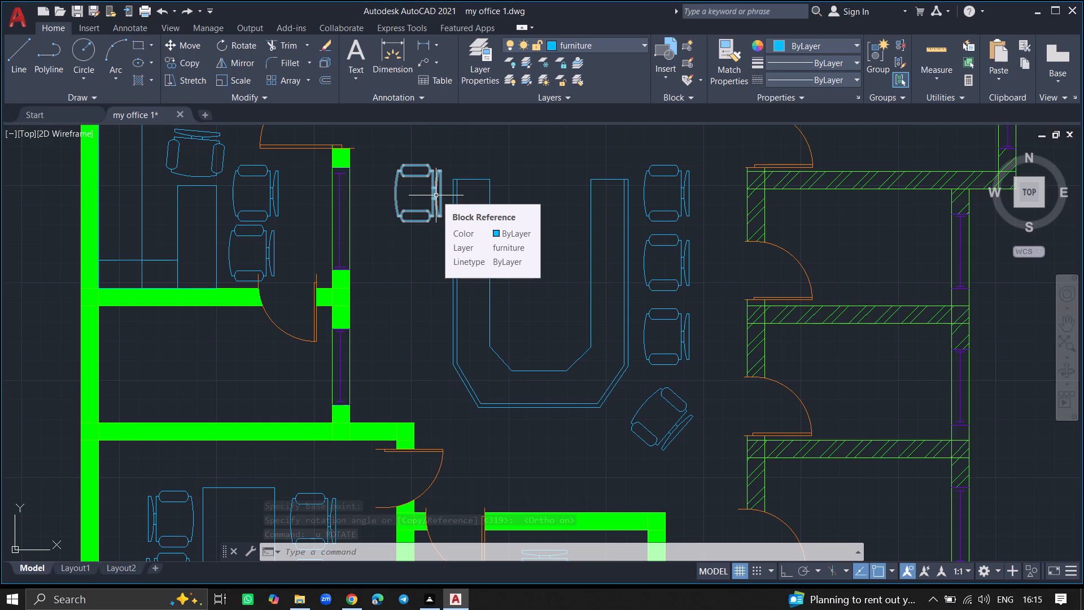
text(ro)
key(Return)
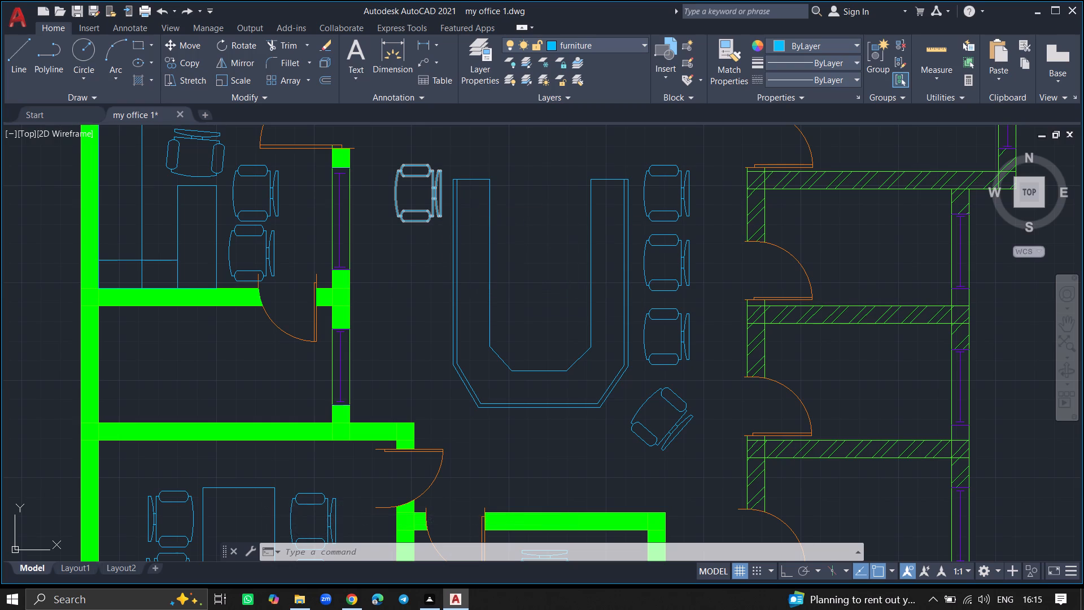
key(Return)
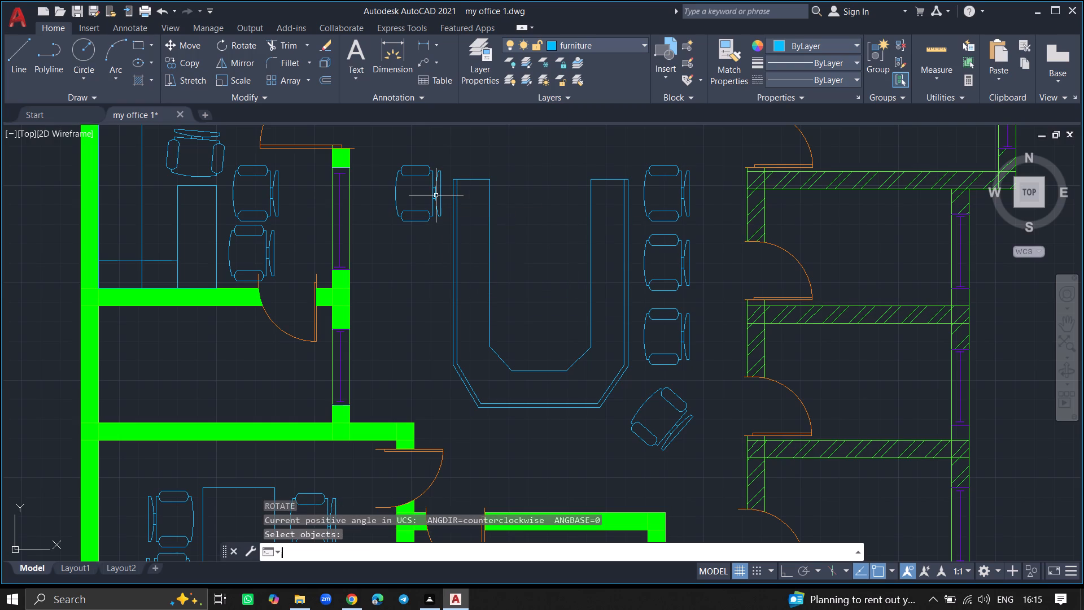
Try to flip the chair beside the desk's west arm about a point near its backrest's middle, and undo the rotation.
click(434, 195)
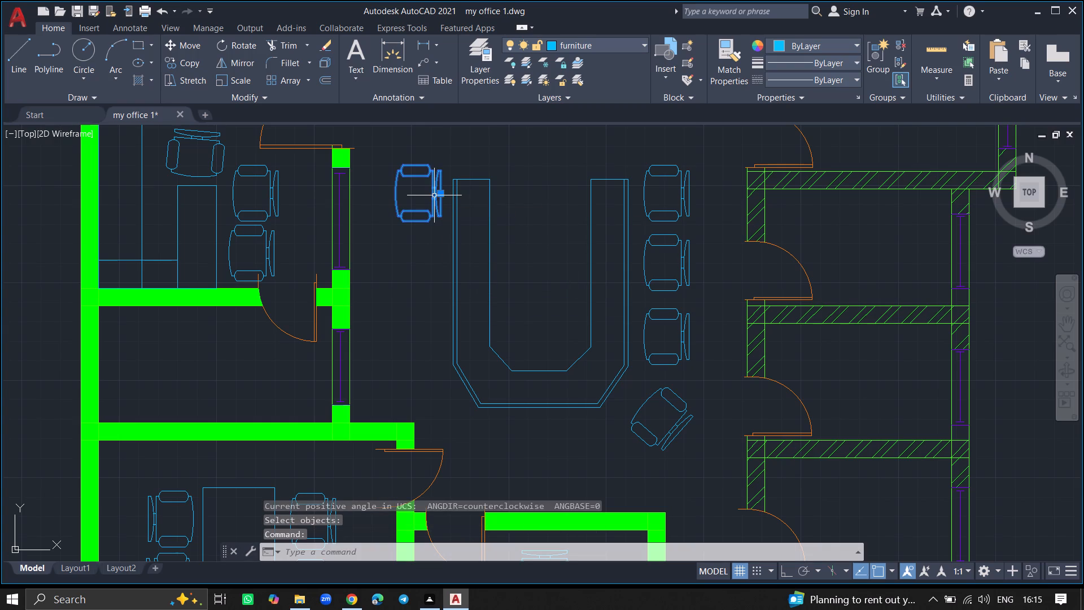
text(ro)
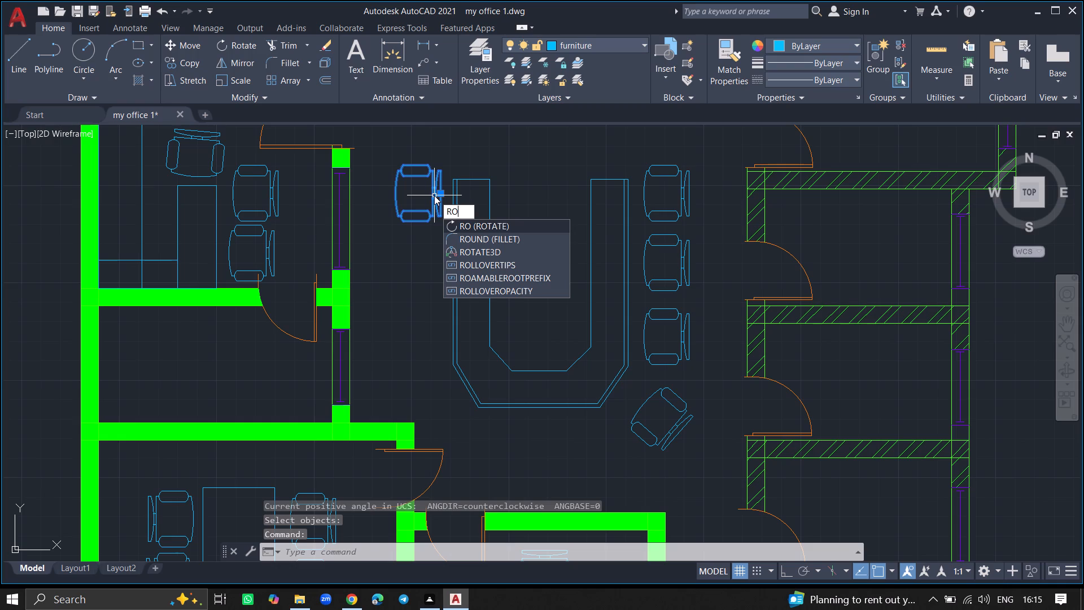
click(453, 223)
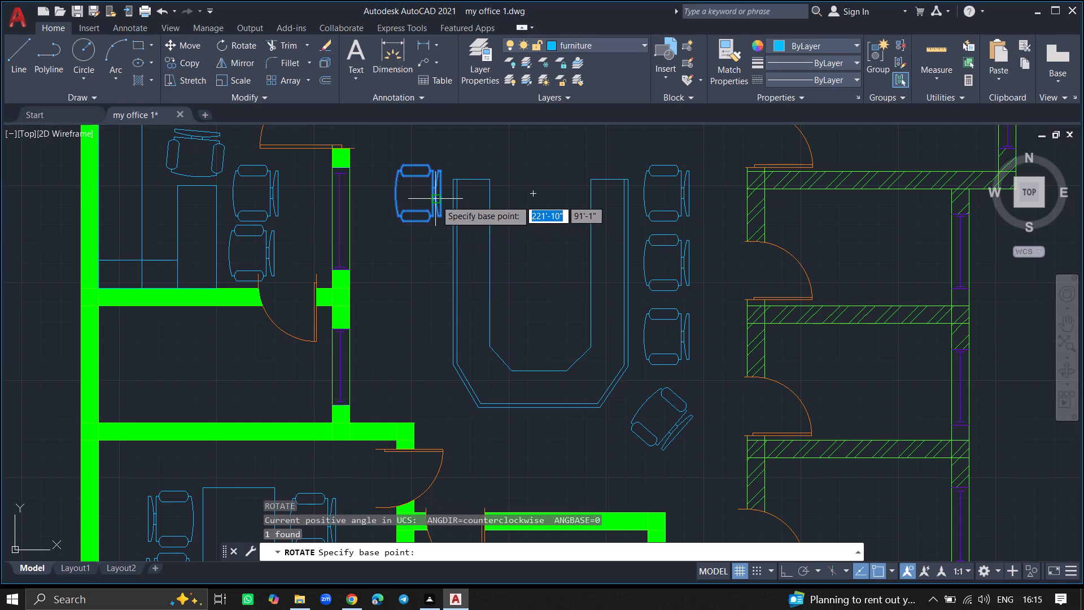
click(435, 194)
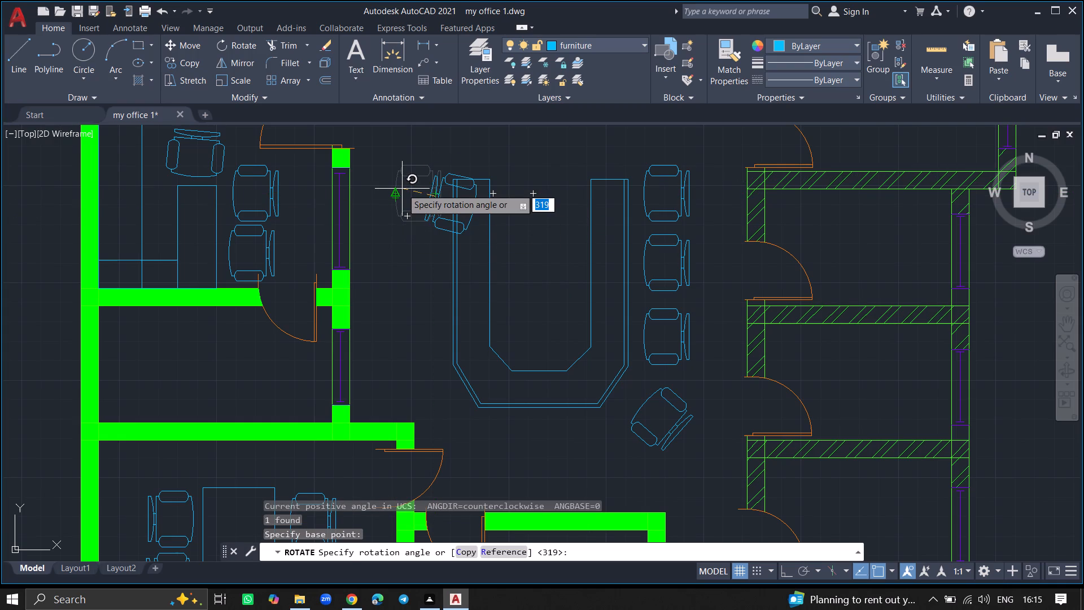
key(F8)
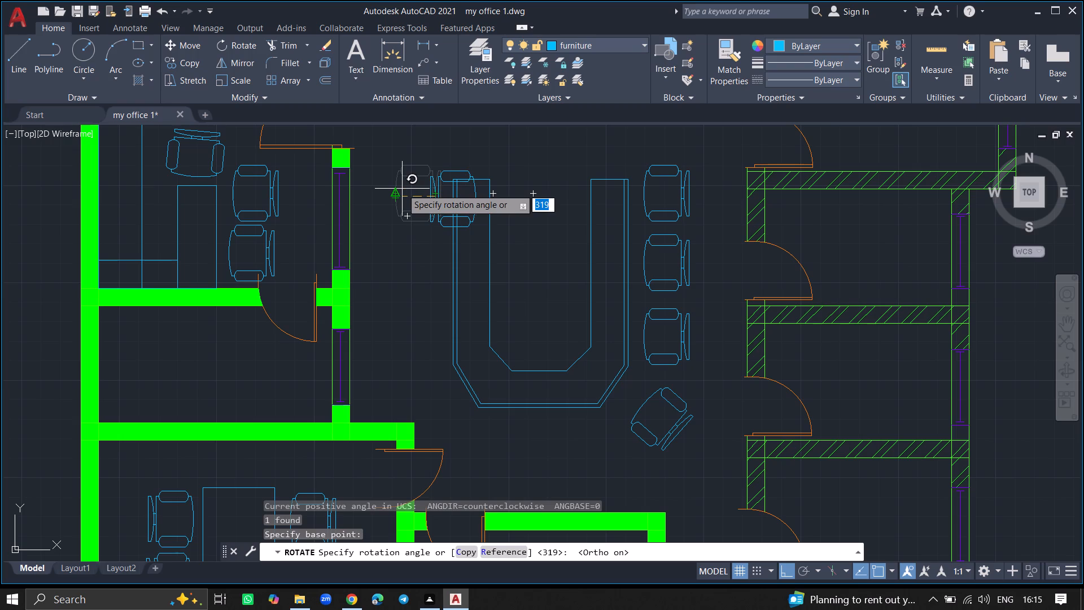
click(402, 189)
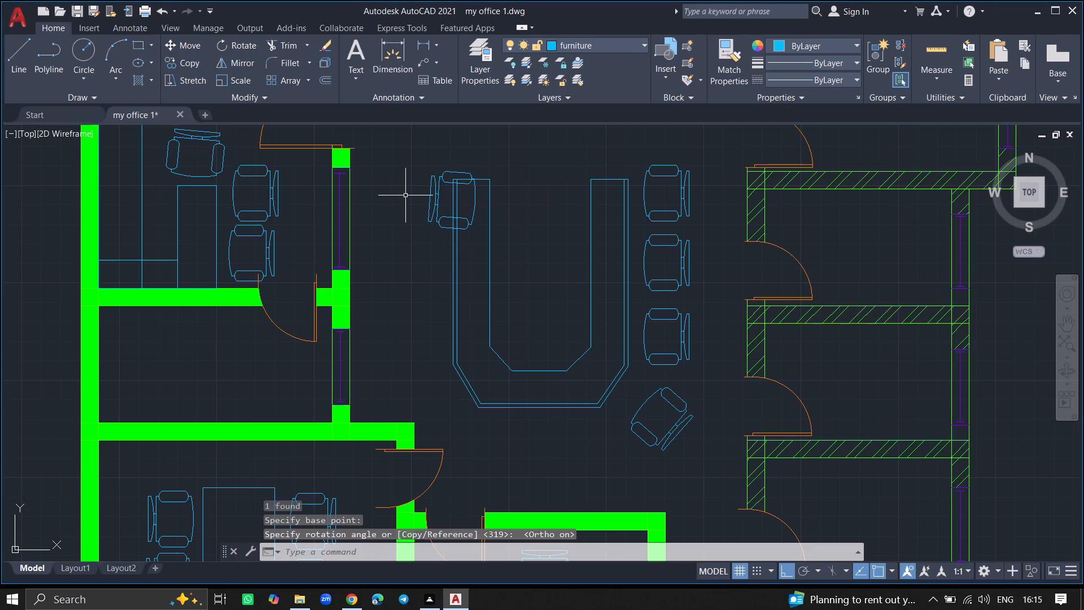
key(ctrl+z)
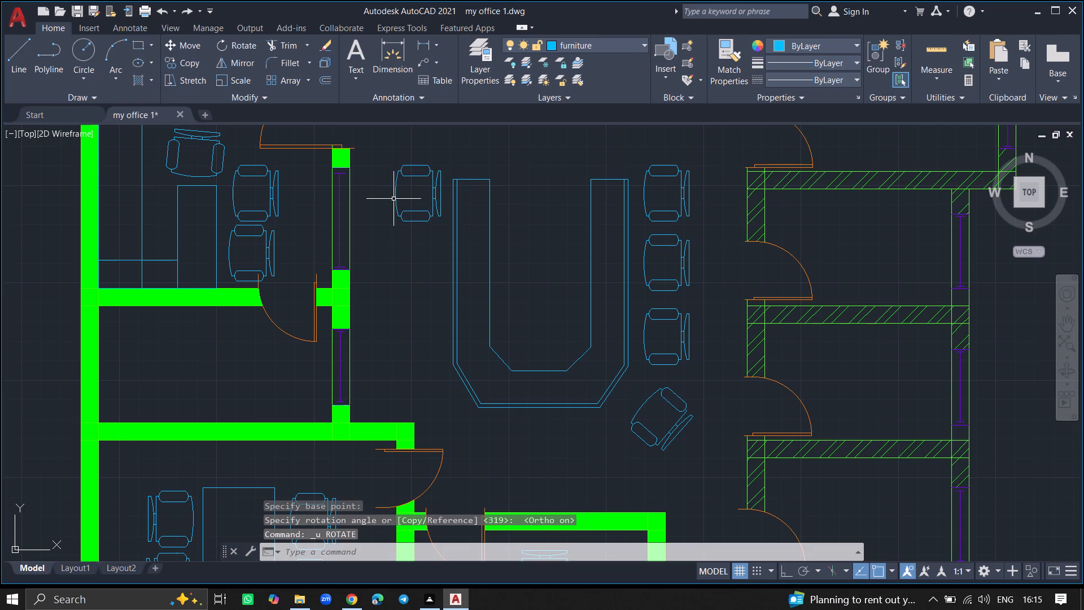
Rotate the chair beside the desk's west arm half a turn about its backrest's midpoint, so its backrest is on the west.
click(396, 197)
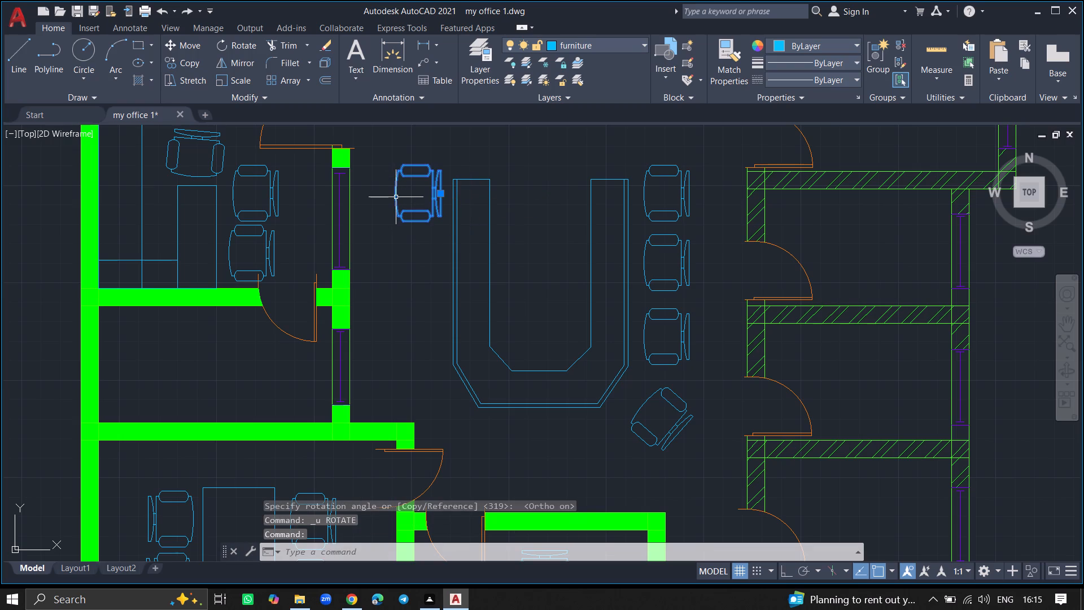
text(rotate)
key(Return)
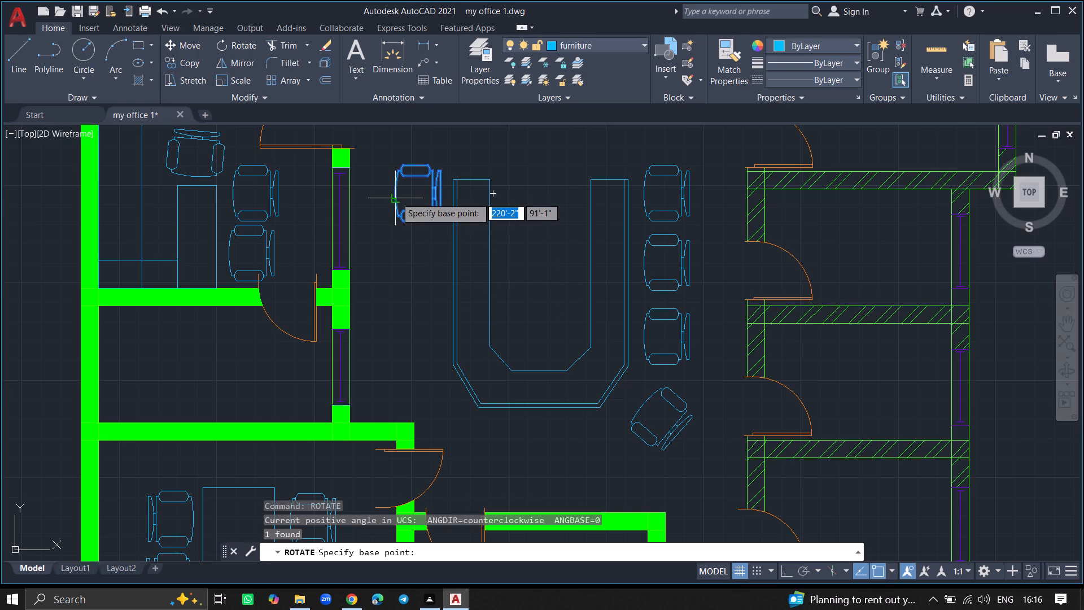
click(444, 193)
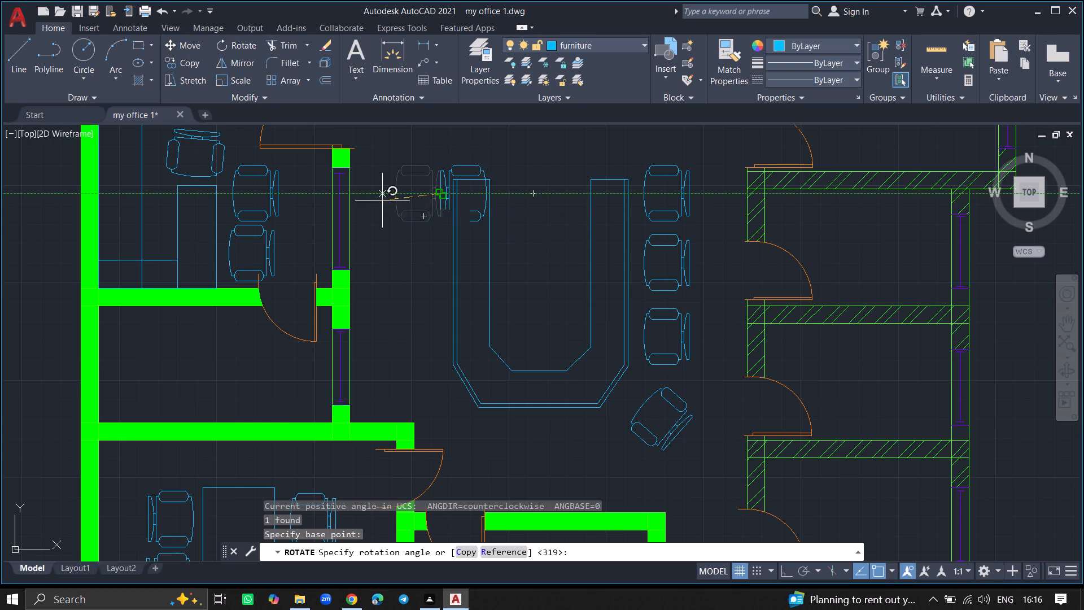
click(388, 190)
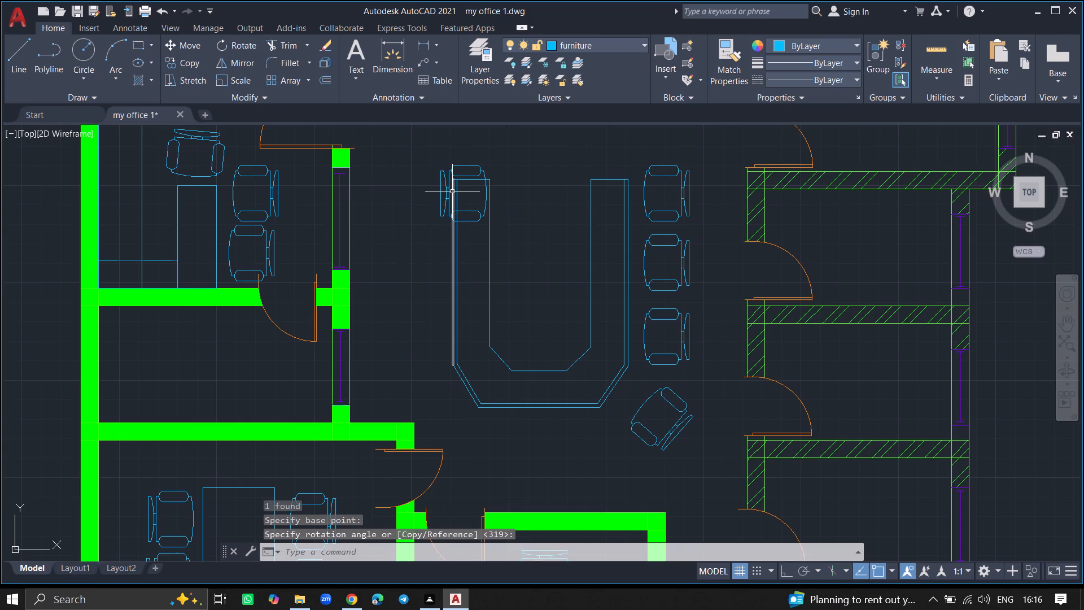
Move the chair overlapping the U-shaped desk's west arm about 2'-2" west, clear of the desk.
click(448, 191)
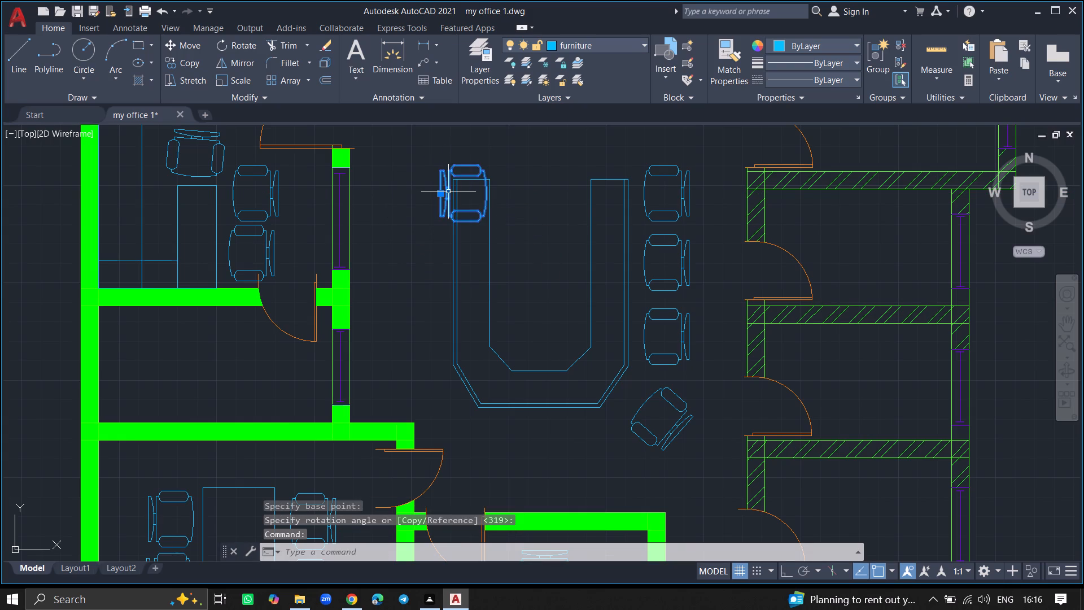
text(move)
key(Return)
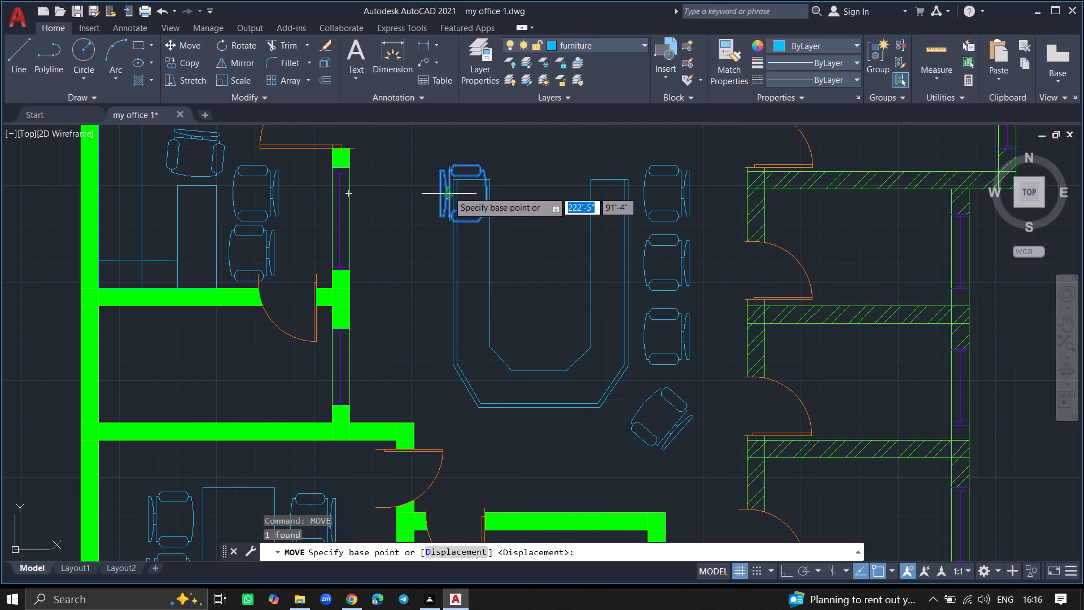
click(448, 191)
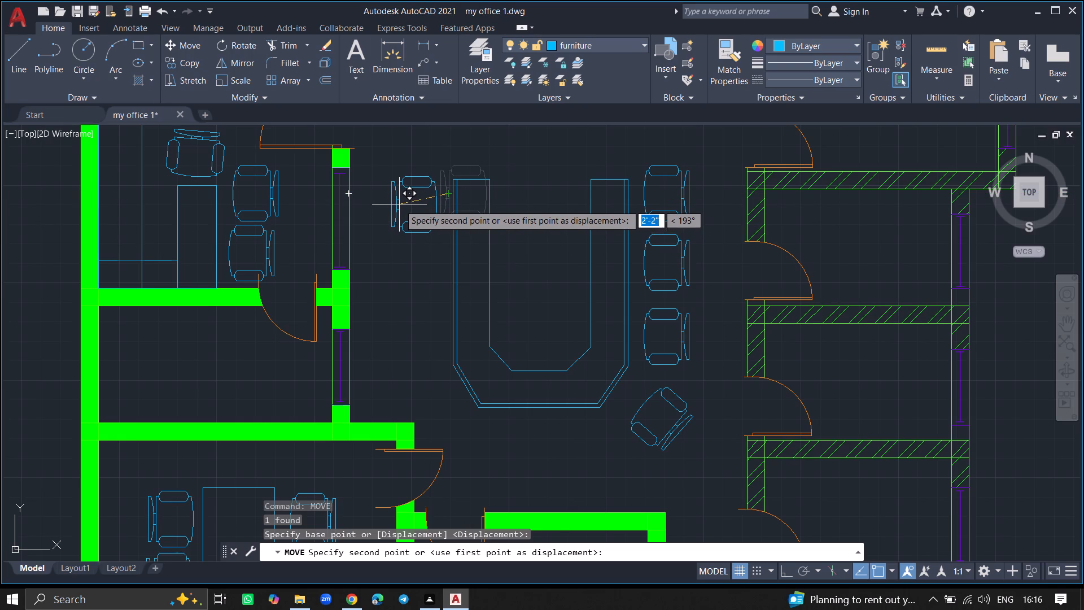
click(399, 204)
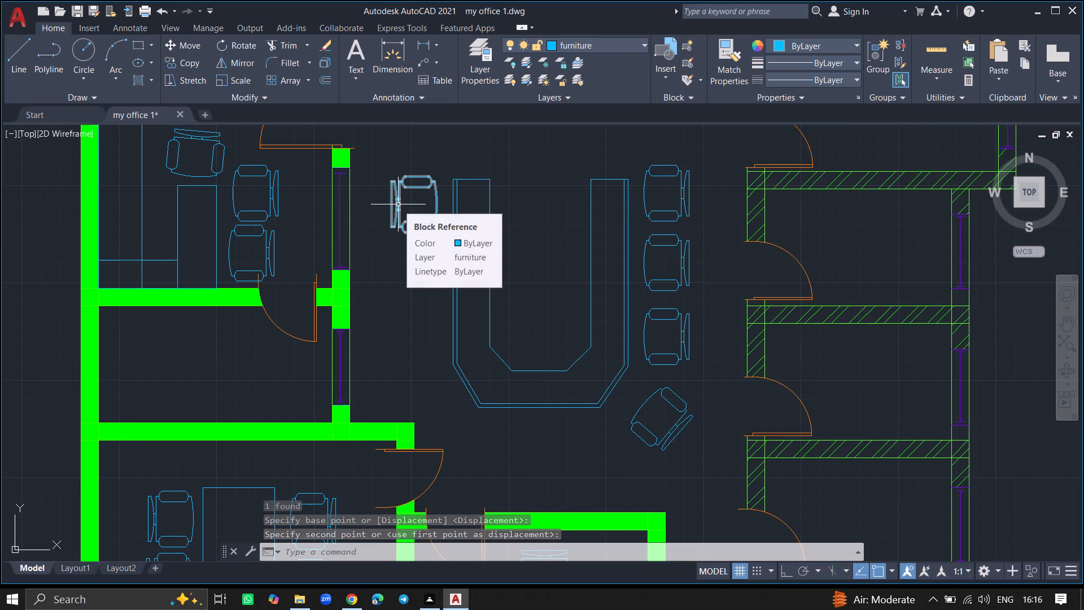
Copy the moved chair southward three times along the desk's west side, the first about 2'-9" away and the last about 9'-1", near the southwest corner.
click(398, 204)
text(copy)
key(Return)
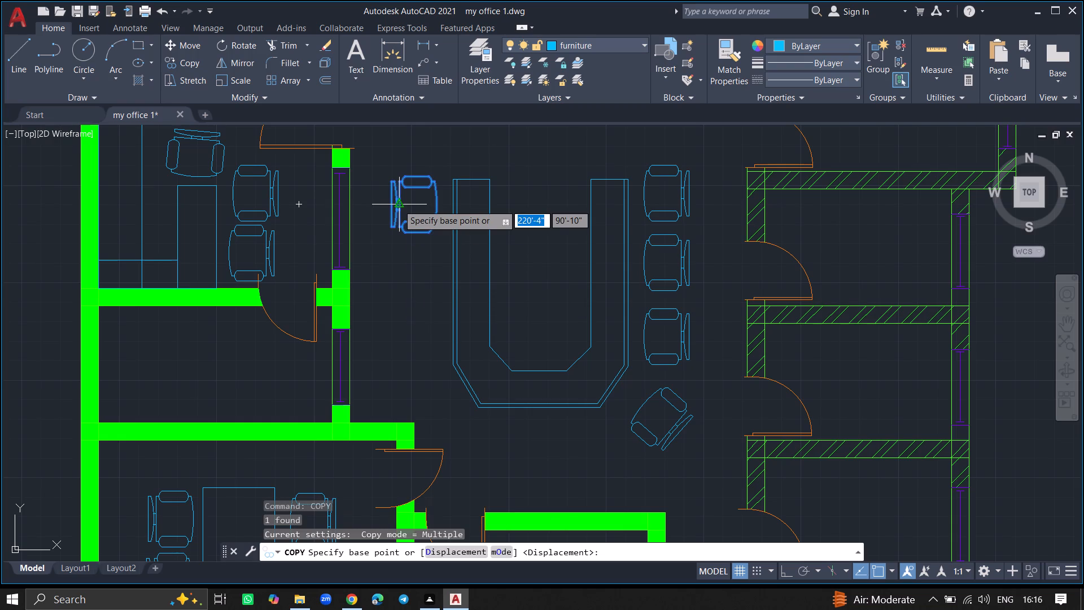
click(398, 204)
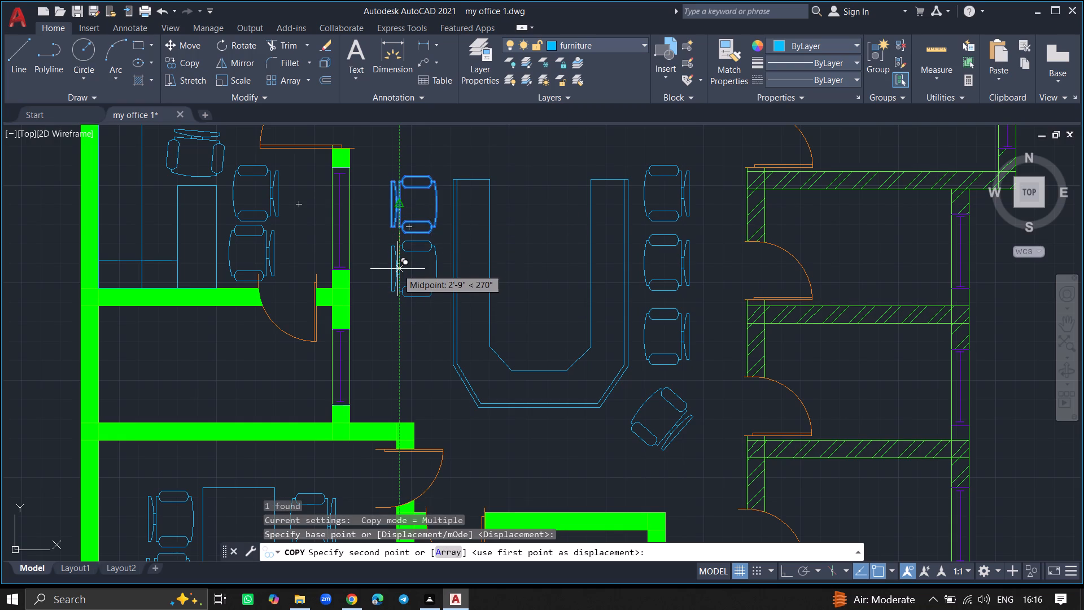
click(397, 269)
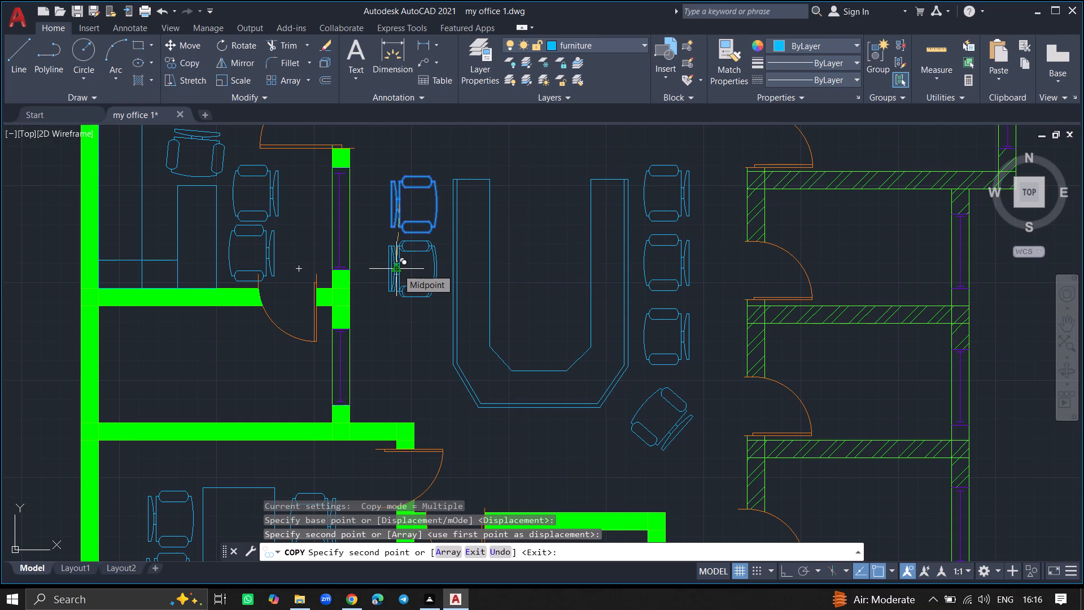
click(396, 339)
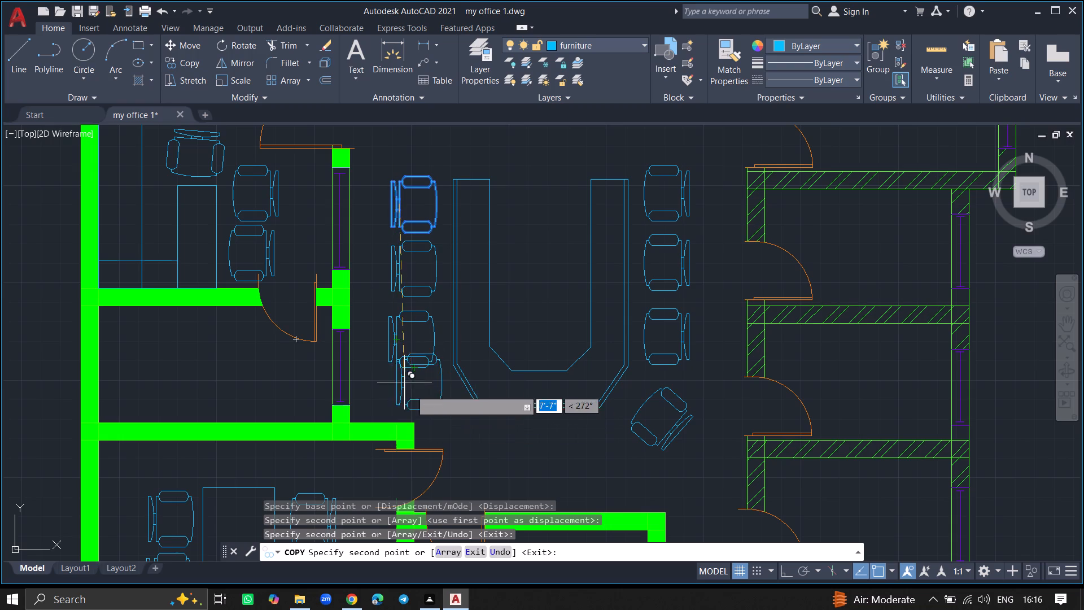
ctrl+scroll(428, 417, up, 6)
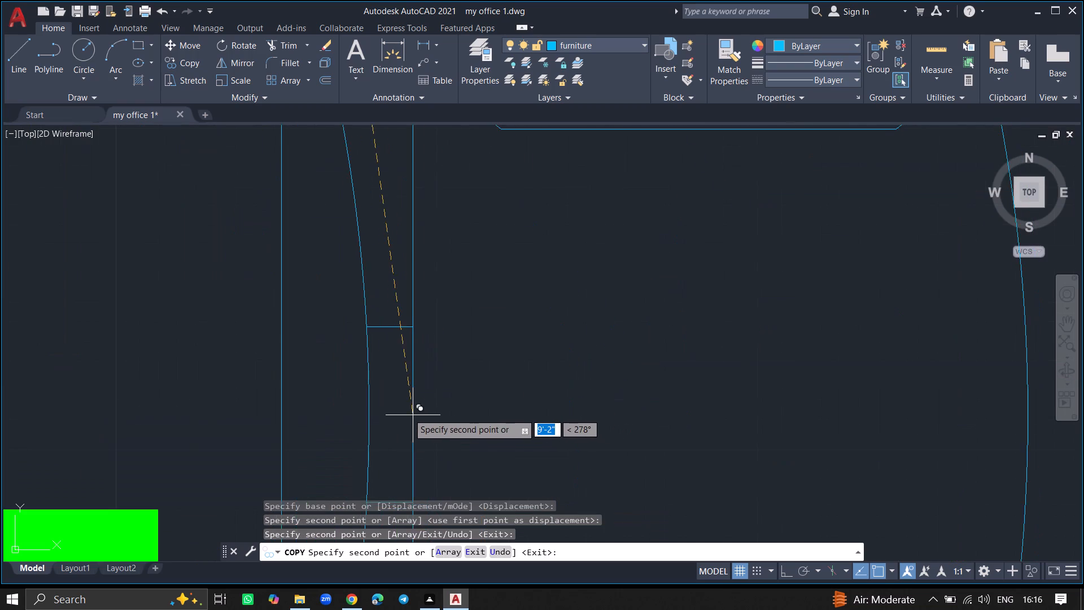
ctrl+scroll(408, 413, down, 3)
click(408, 403)
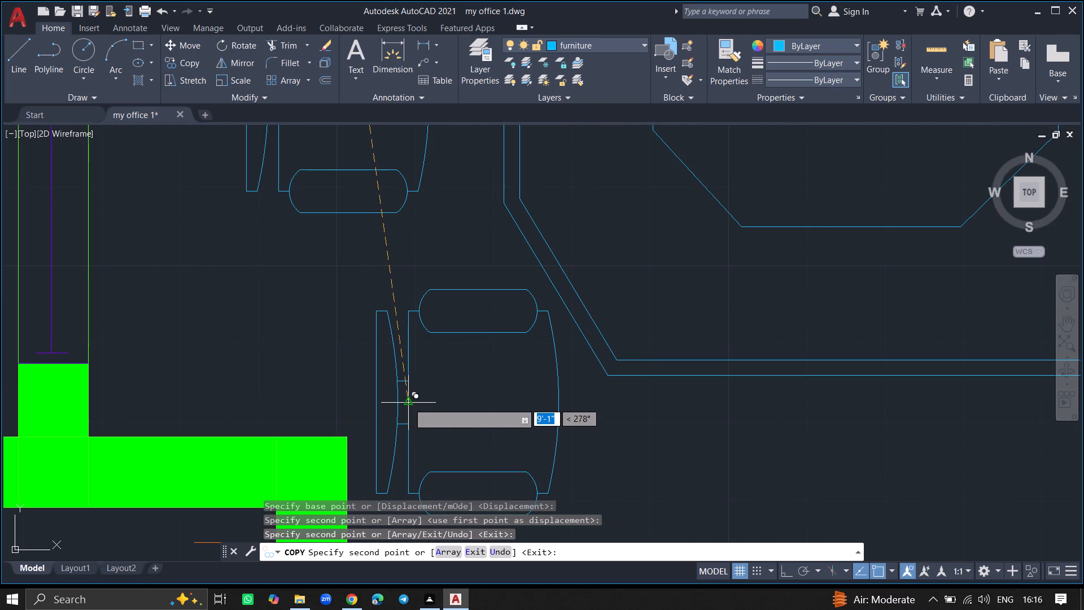
key(Escape)
Rotate the southernmost chair on the west side about its seat's rear-edge midpoint so it faces the desk's angled southwest corner.
click(408, 403)
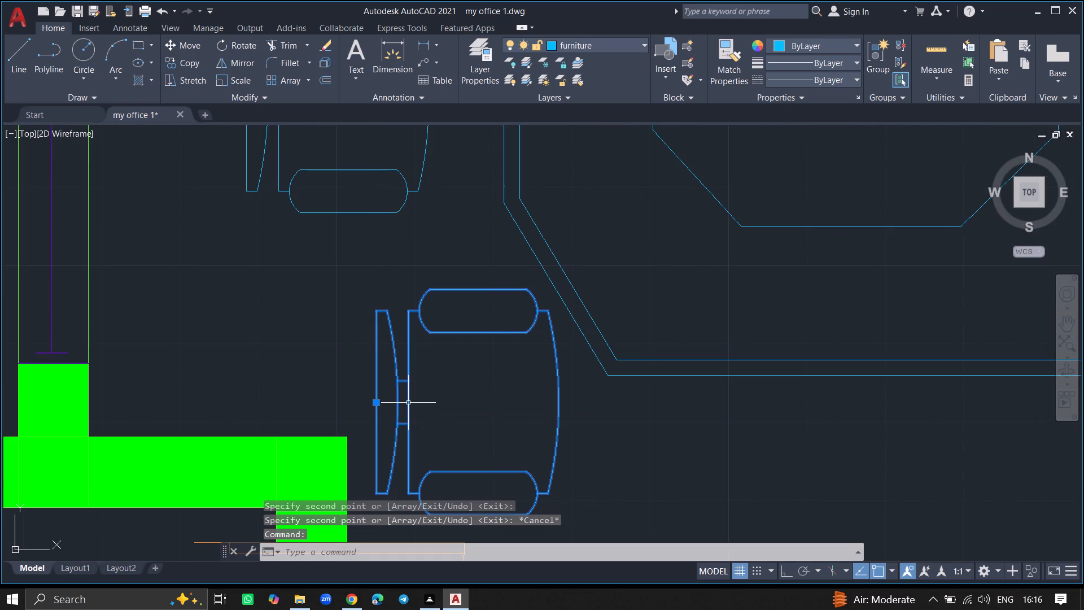
text(ro)
key(Return)
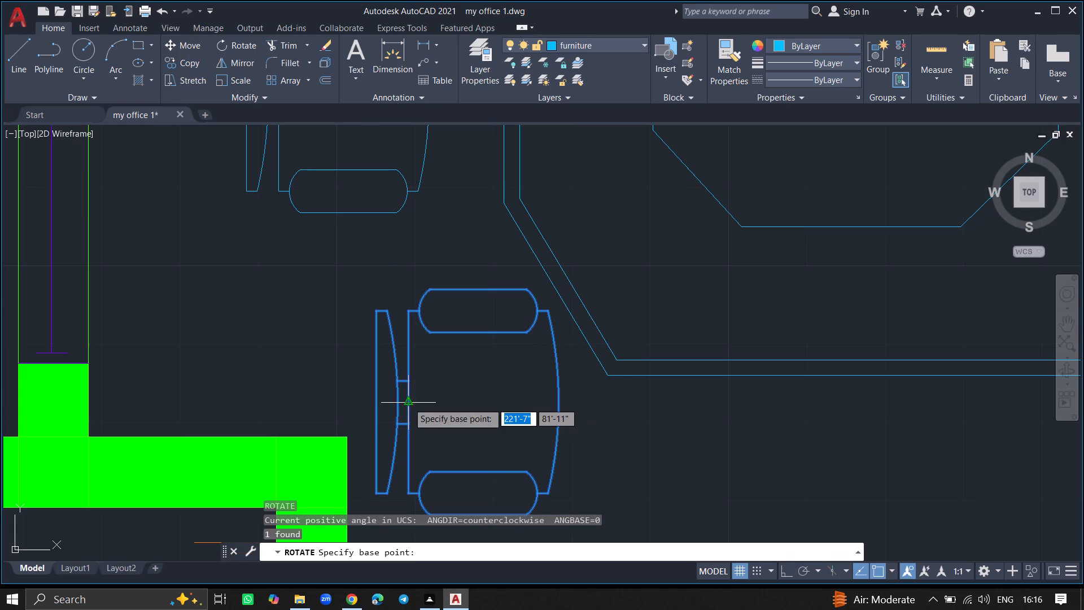
click(408, 403)
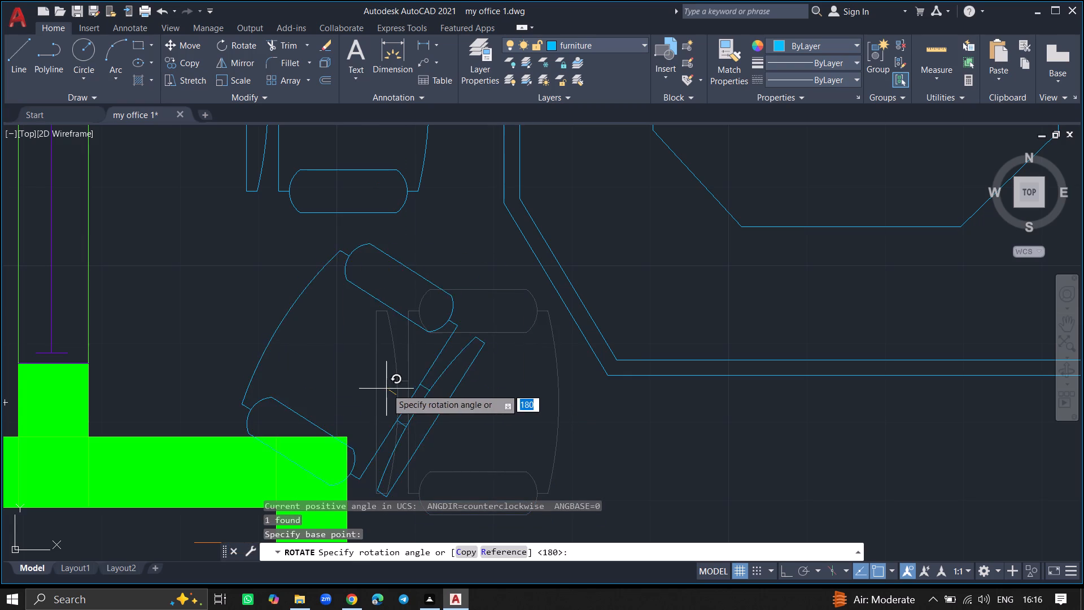
click(445, 370)
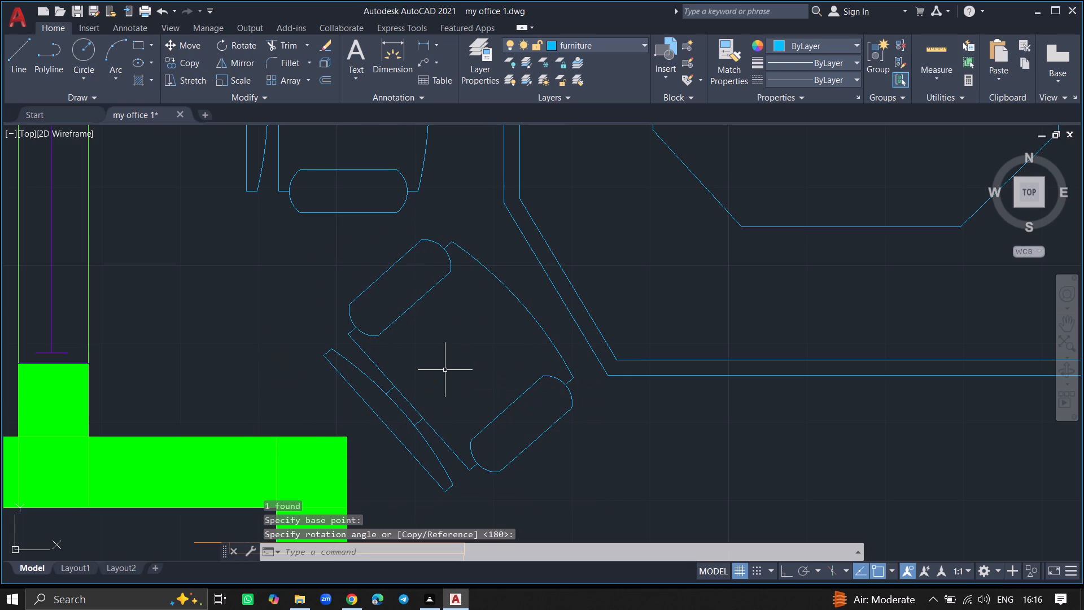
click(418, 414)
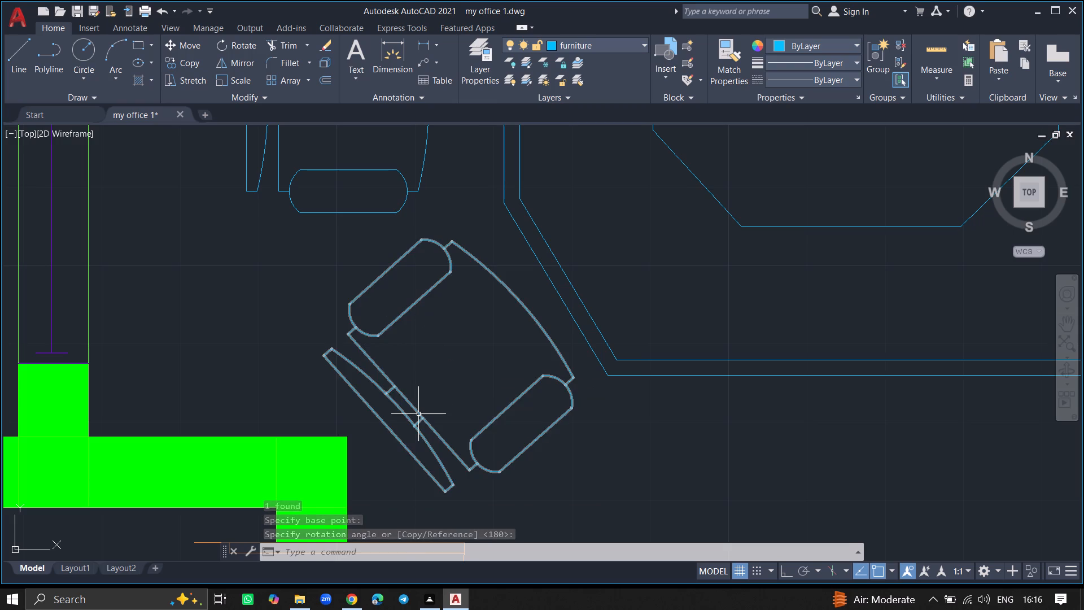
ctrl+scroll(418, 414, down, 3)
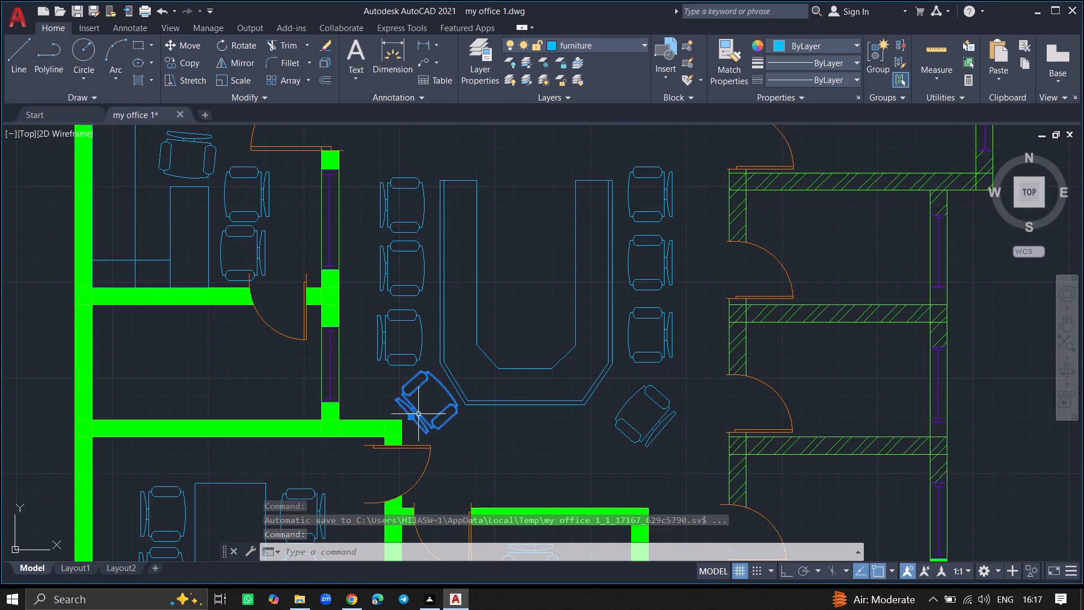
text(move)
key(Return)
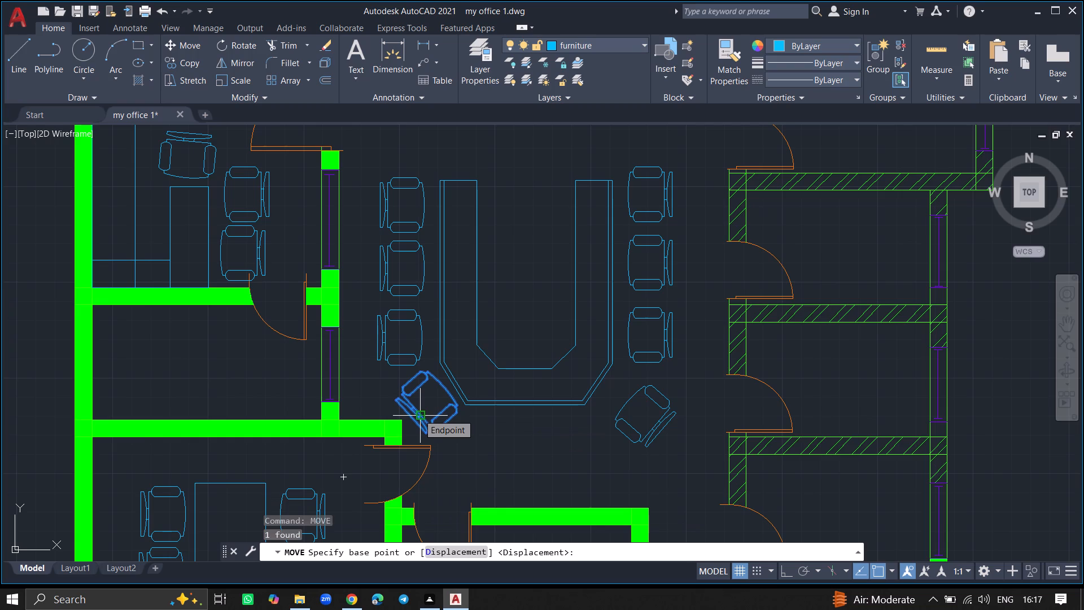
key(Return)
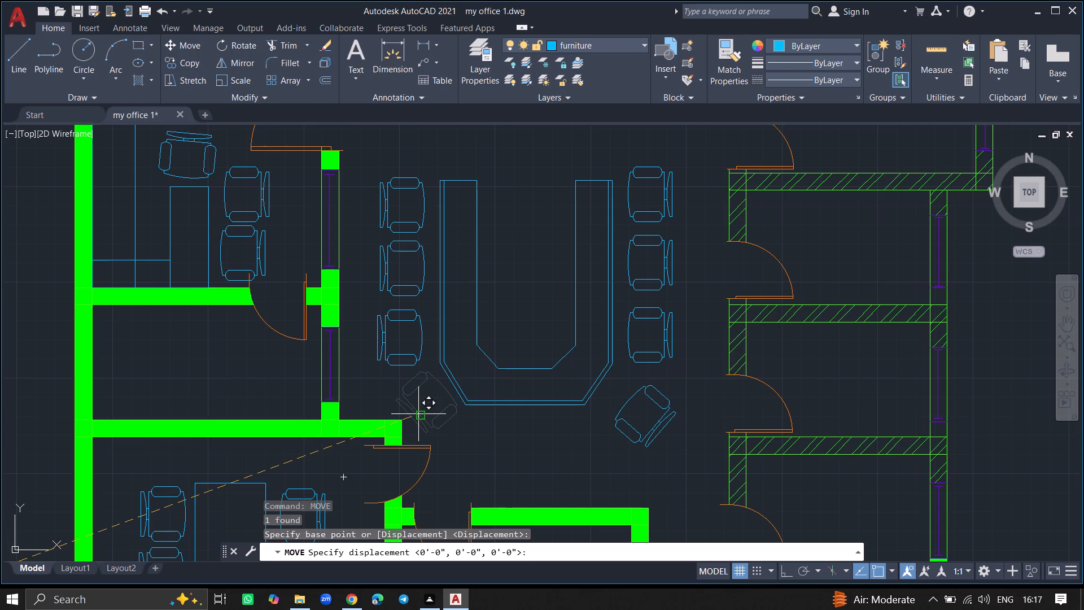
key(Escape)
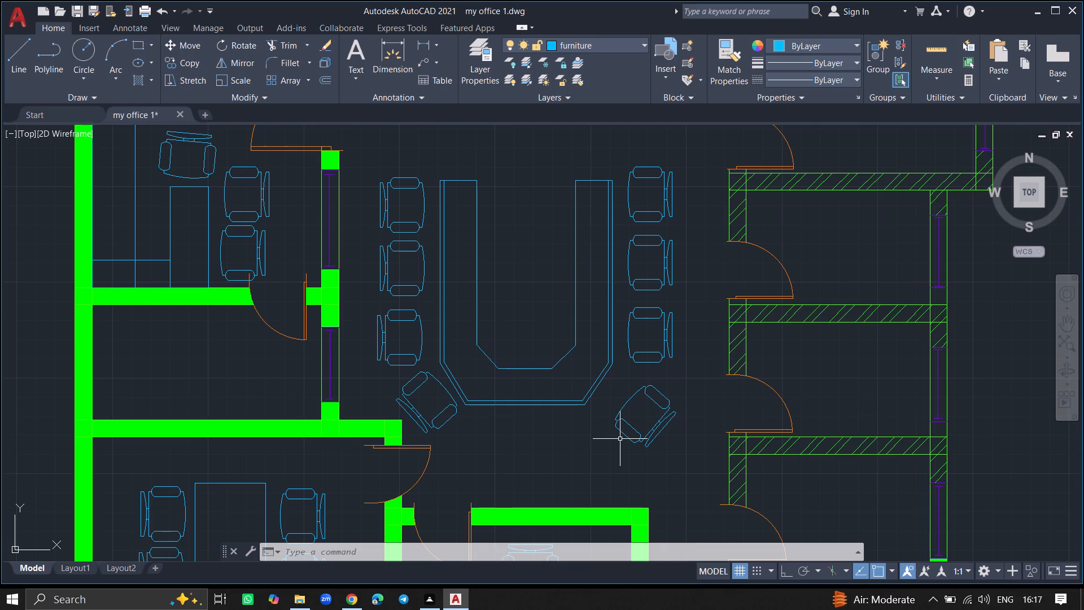
Move the angled chair at the desk's southeast corner slightly north, closer to the desk.
click(618, 414)
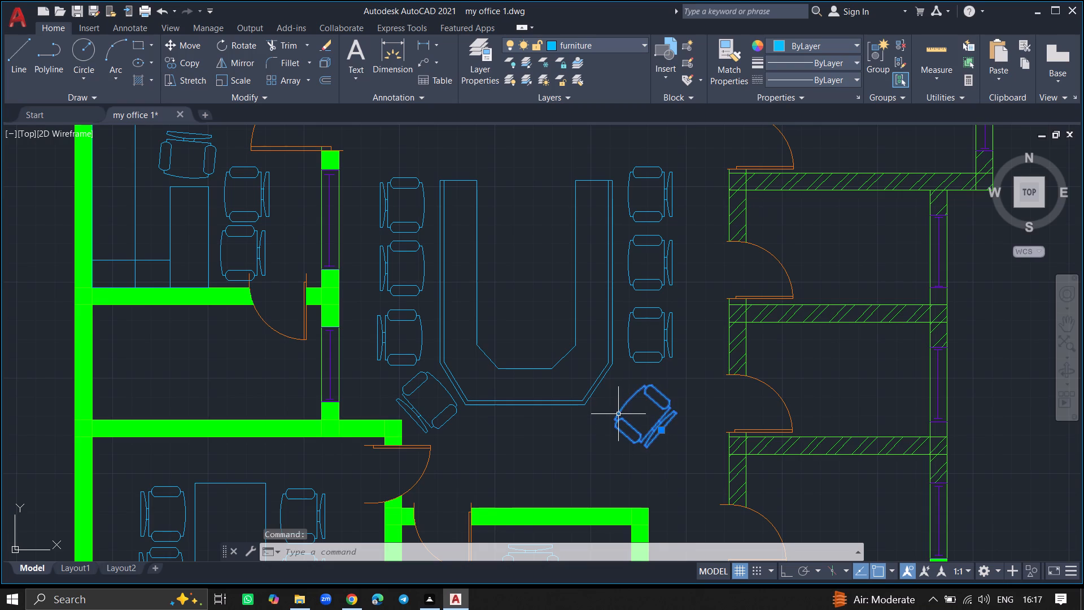
text(move)
key(Return)
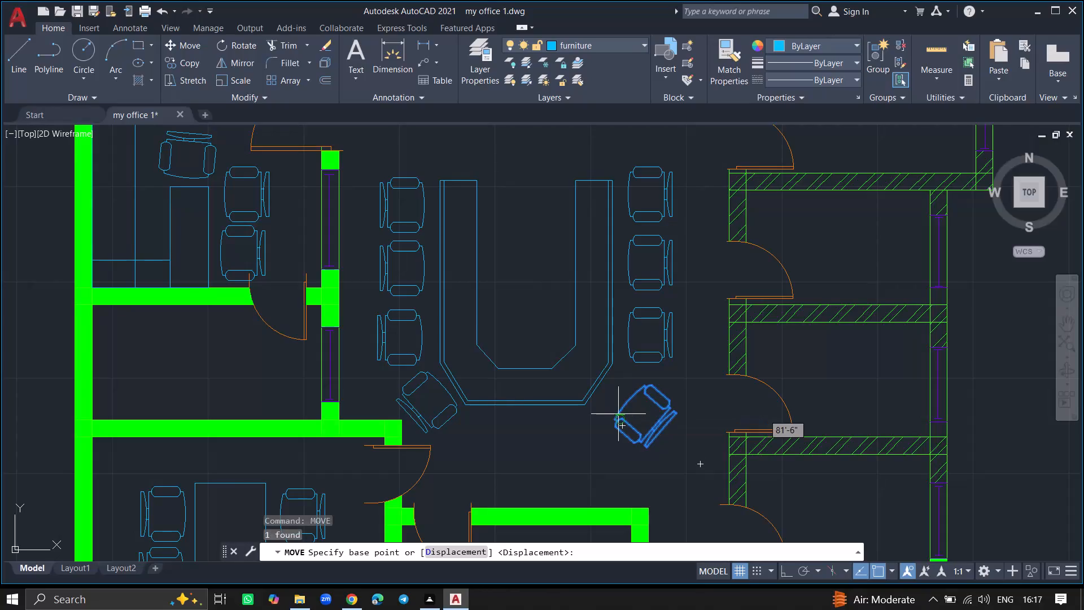
click(618, 414)
click(613, 407)
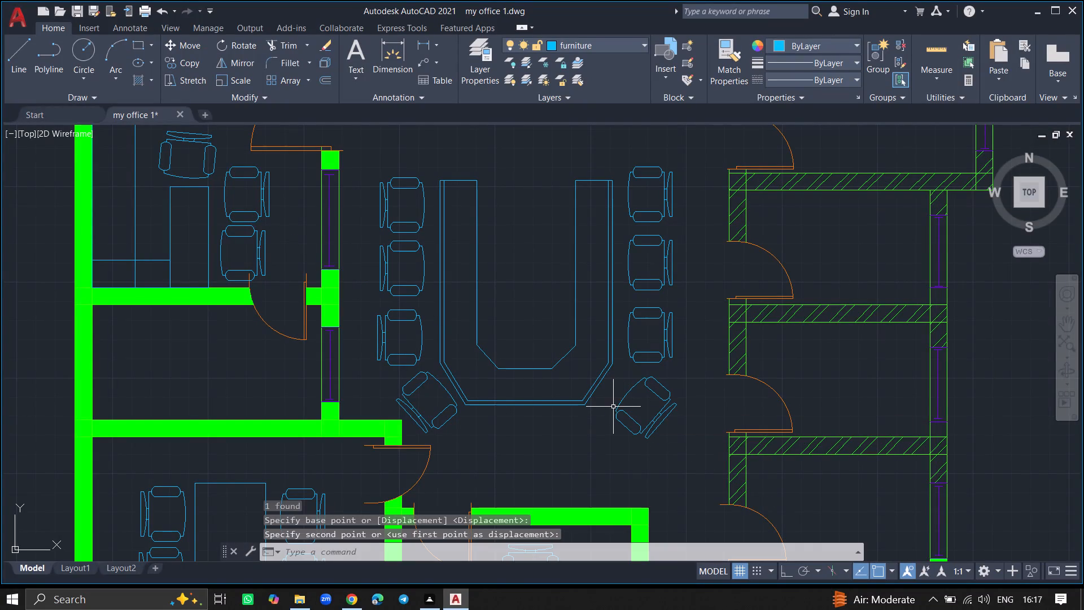
Open DesignCenter and browse from the sample folders to the Blocks of House Designer.dwg.
ctrl+scroll(566, 439, down, 1)
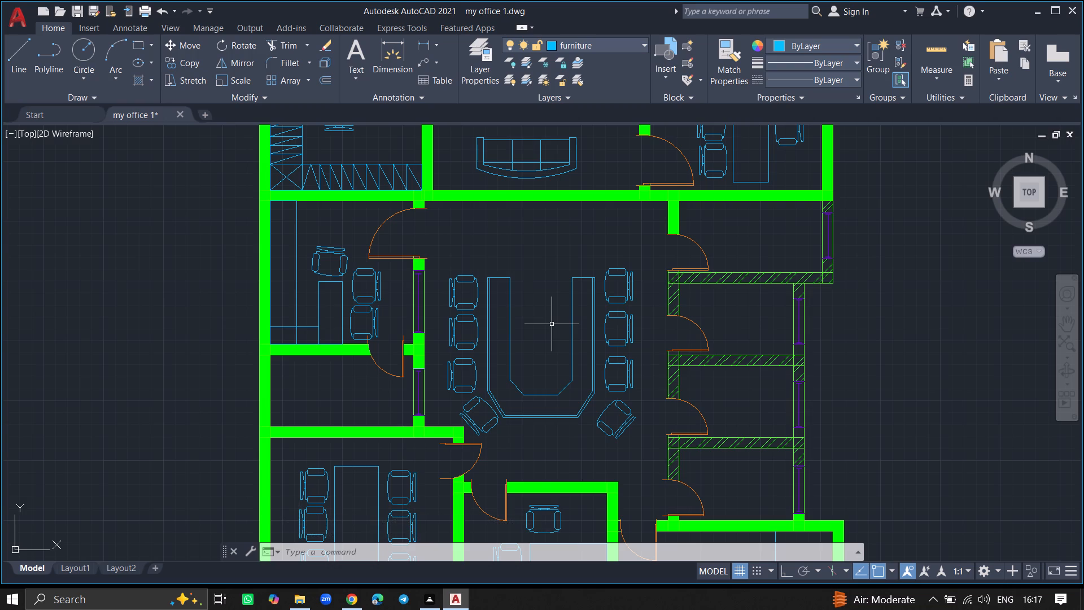
ctrl+scroll(552, 324, down, 2)
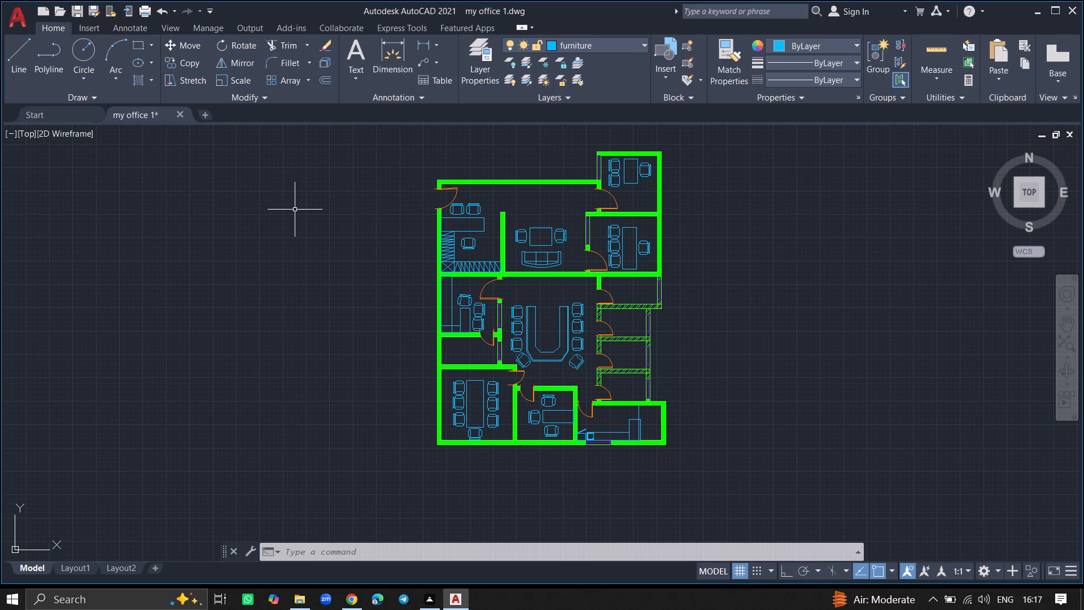
key(ctrl+2)
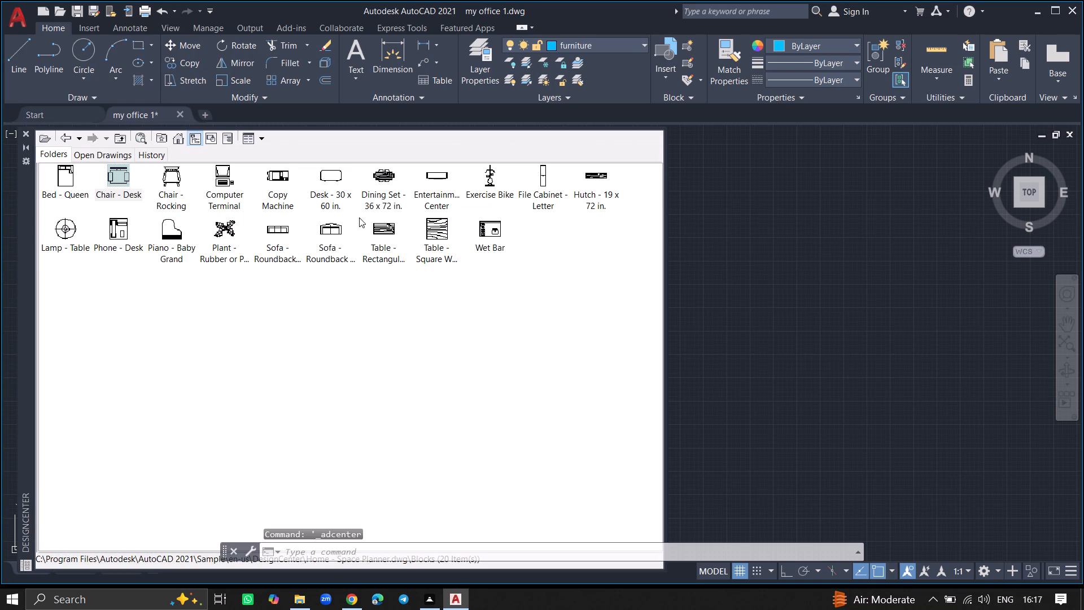
click(177, 141)
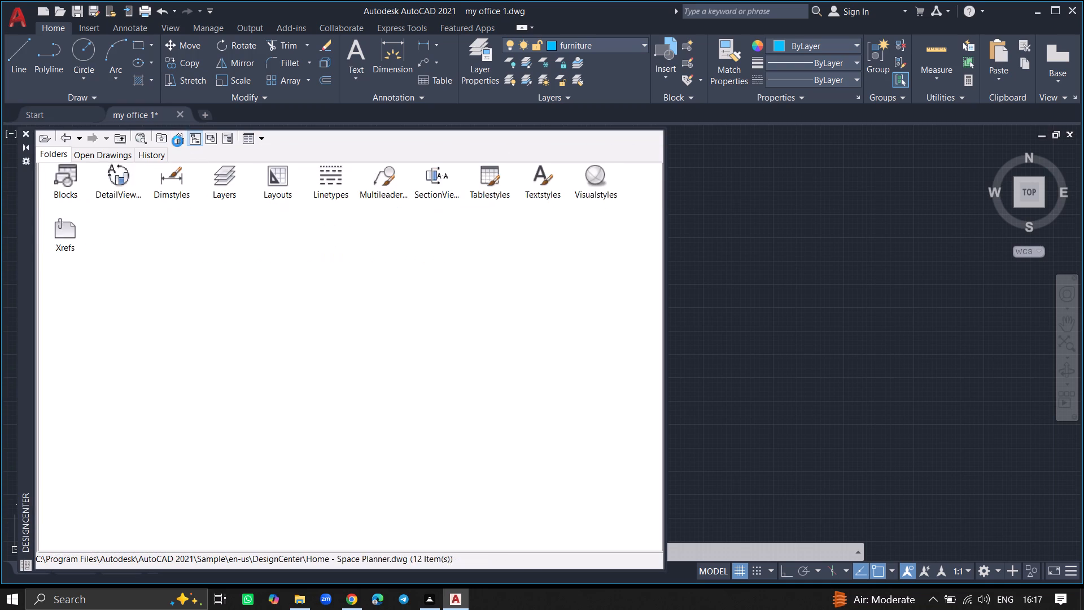
double_click(174, 177)
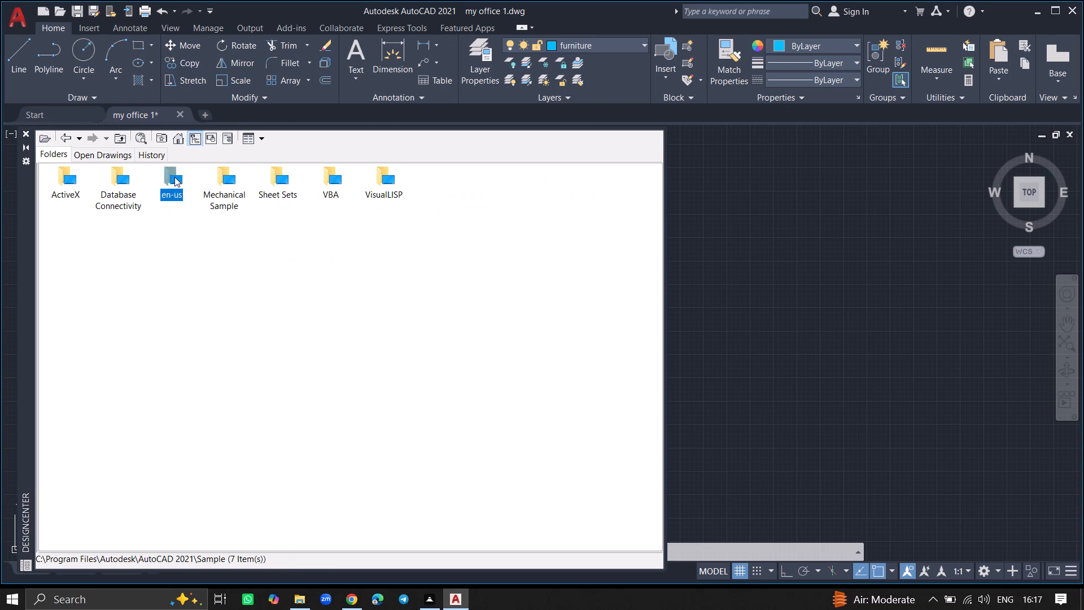
double_click(84, 195)
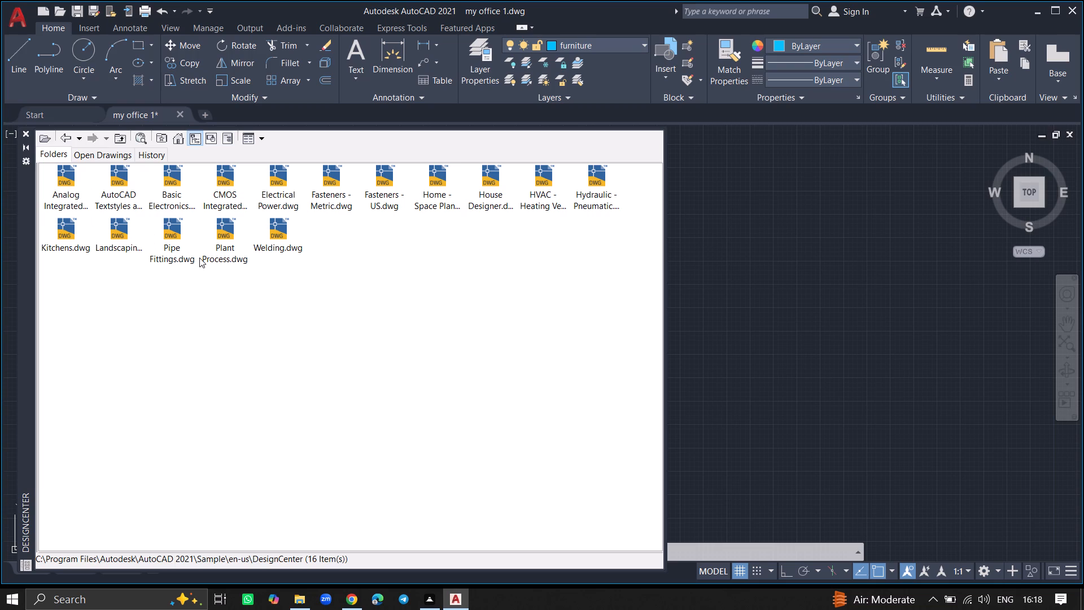
double_click(478, 197)
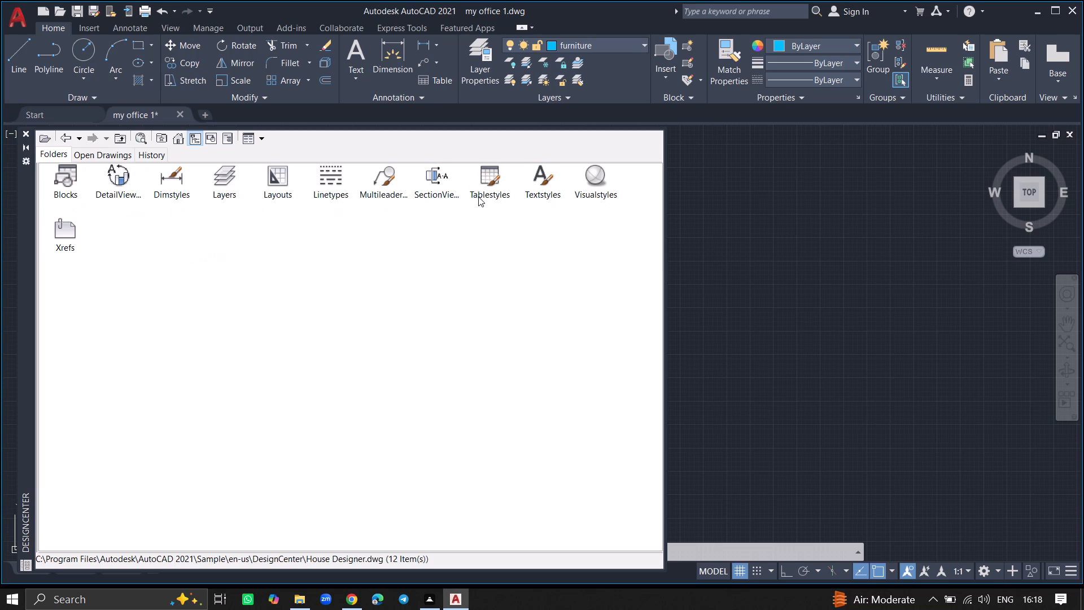
double_click(62, 185)
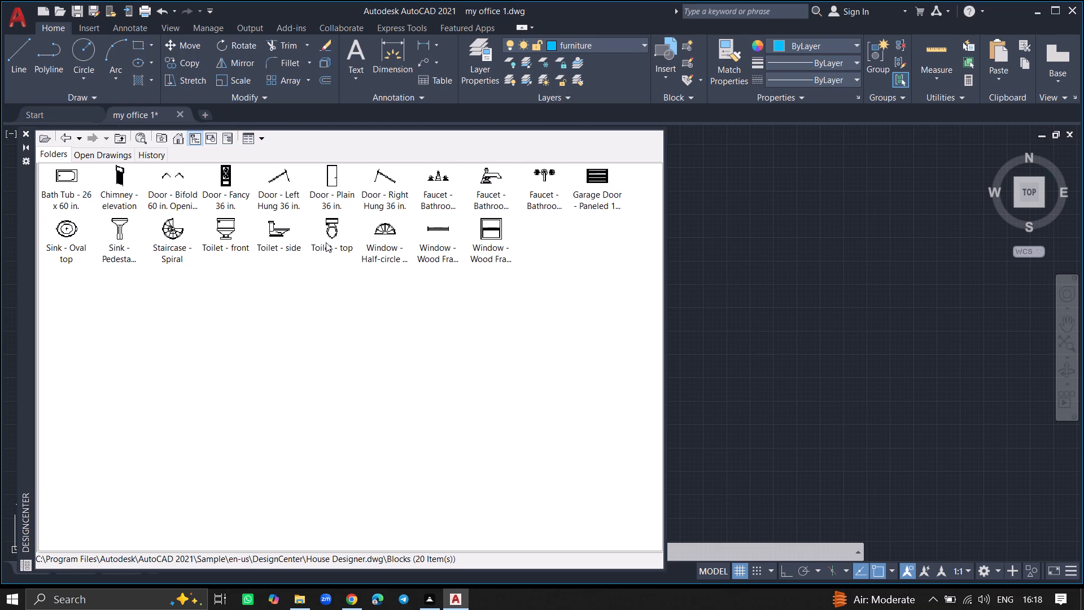
Insert the Toilet - top block from House Designer.dwg in the empty space east of the floor plan.
double_click(325, 241)
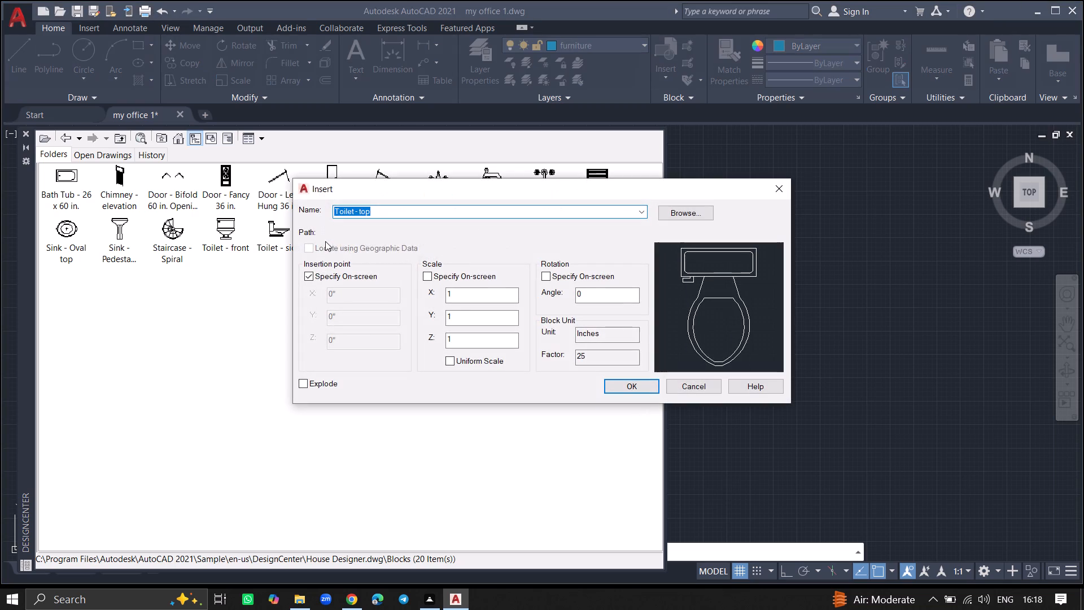
click(620, 391)
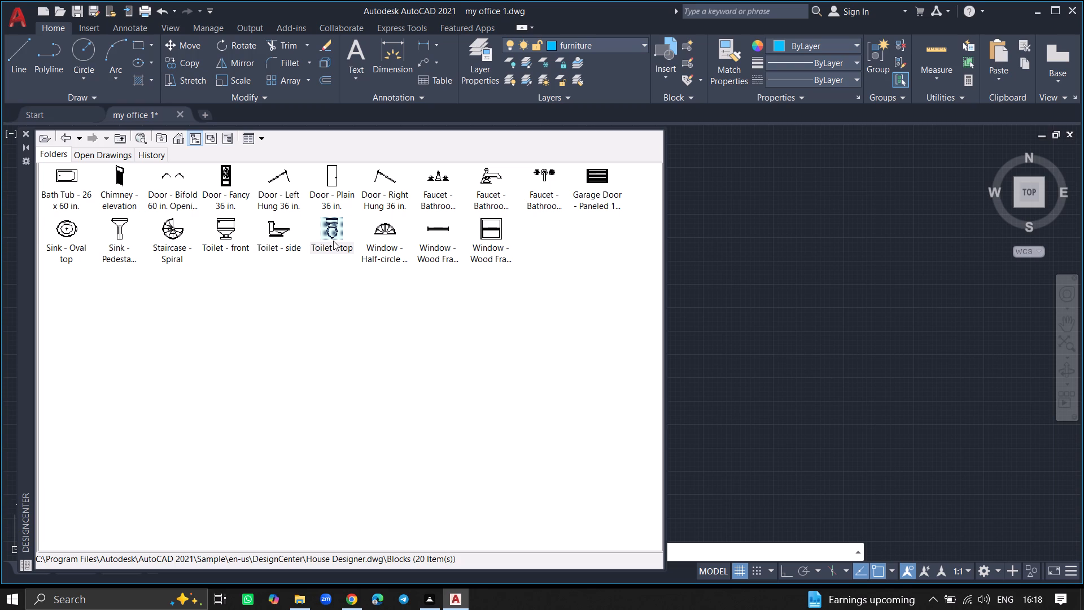
drag(333, 241, 820, 237)
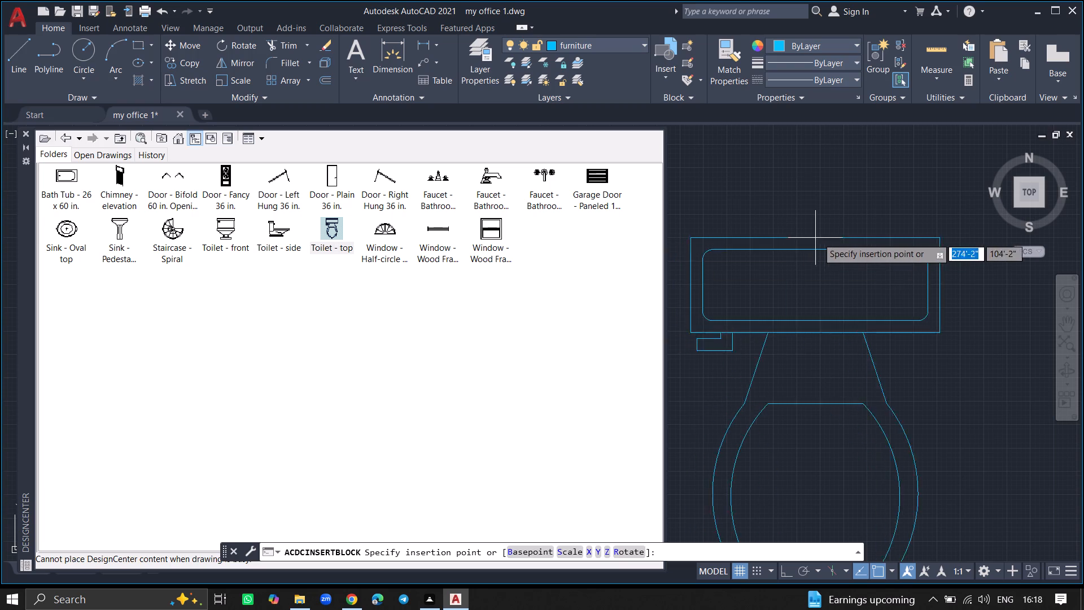
drag(820, 237, 856, 224)
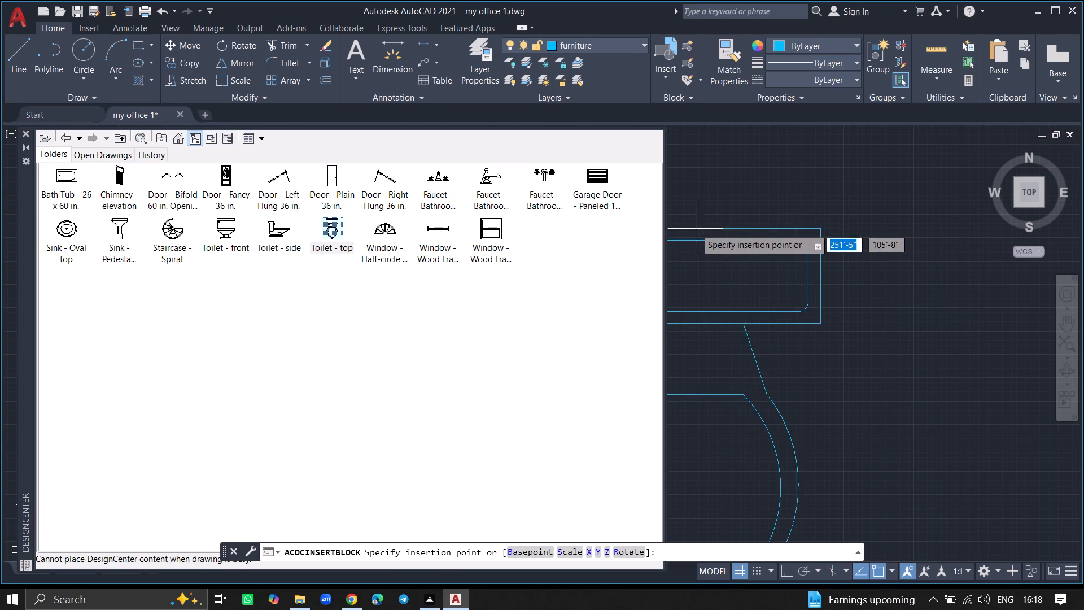
click(775, 224)
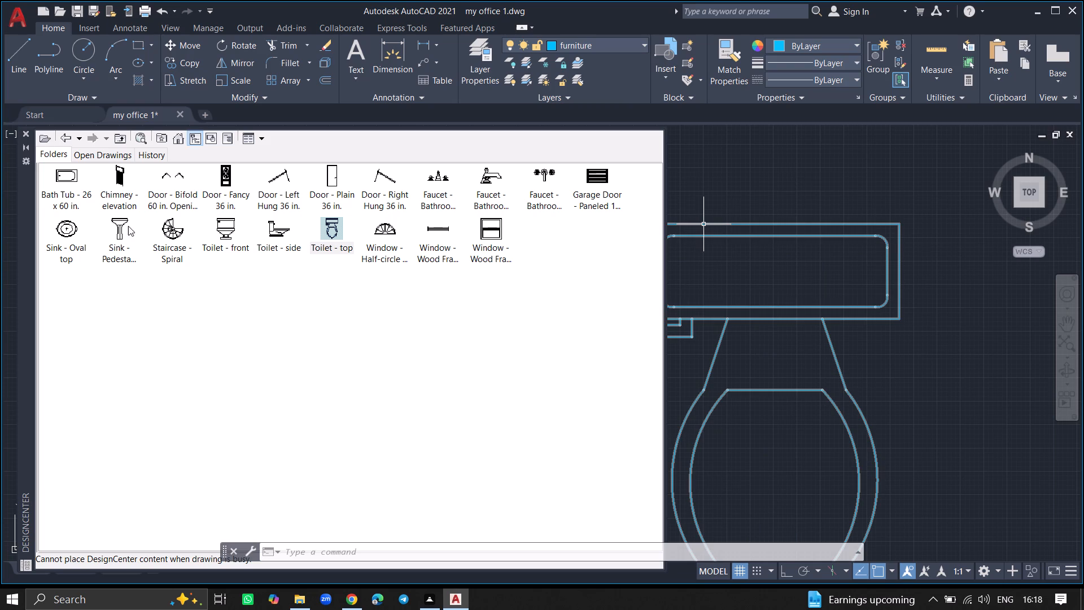
Close DesignCenter and scale the oversized toilet down so it is in proportion with the floor plan's chairs.
click(27, 134)
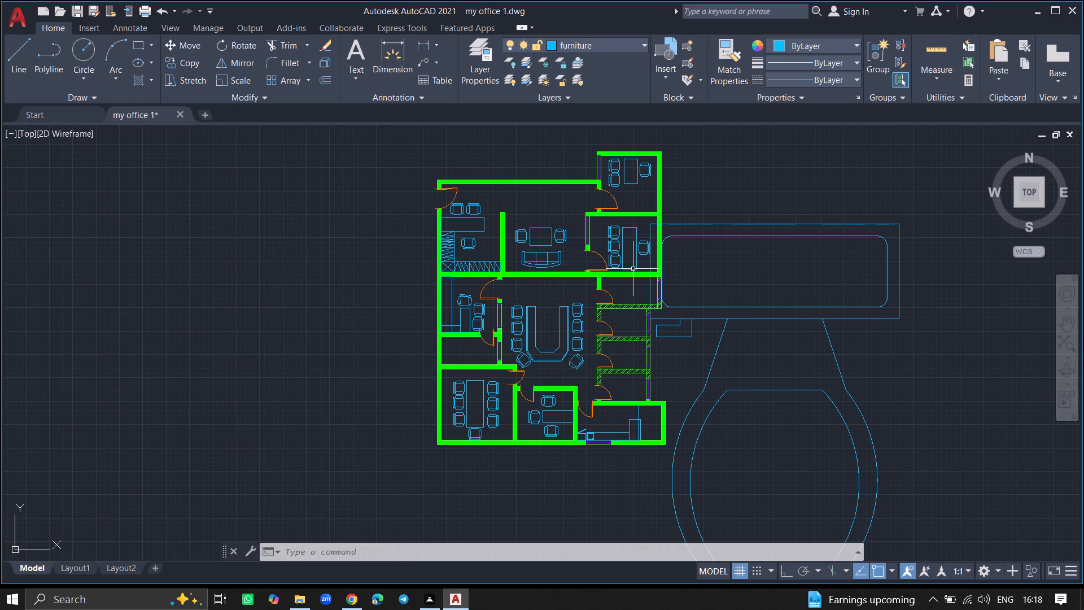
click(698, 235)
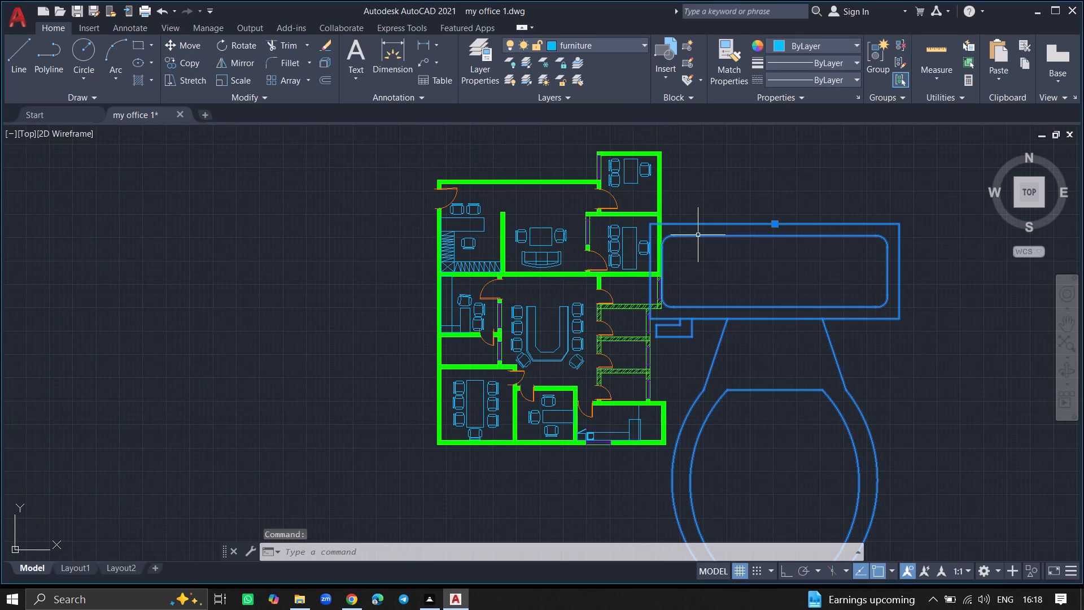
text(sc)
key(Return)
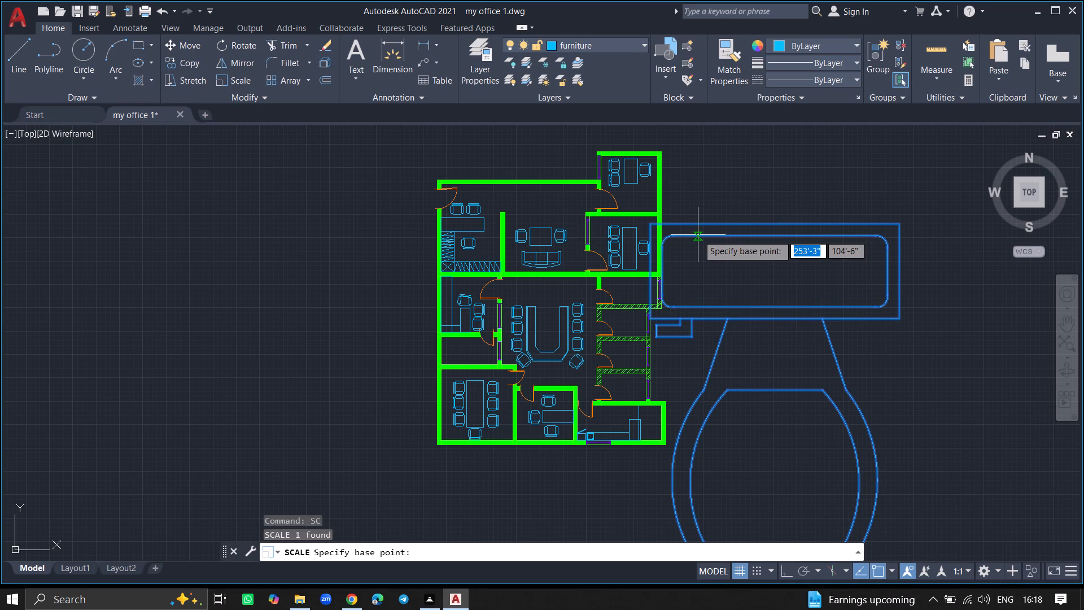
click(698, 235)
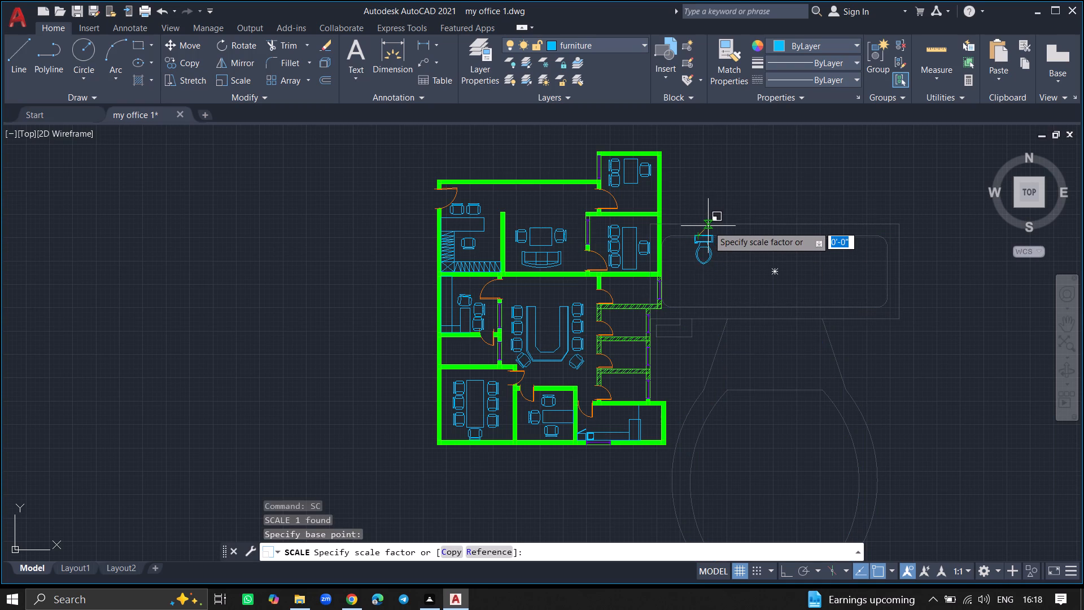
click(708, 226)
Rotate the toilet 90° about its tank's centre so the bowl points east.
ctrl+scroll(704, 246, up, 4)
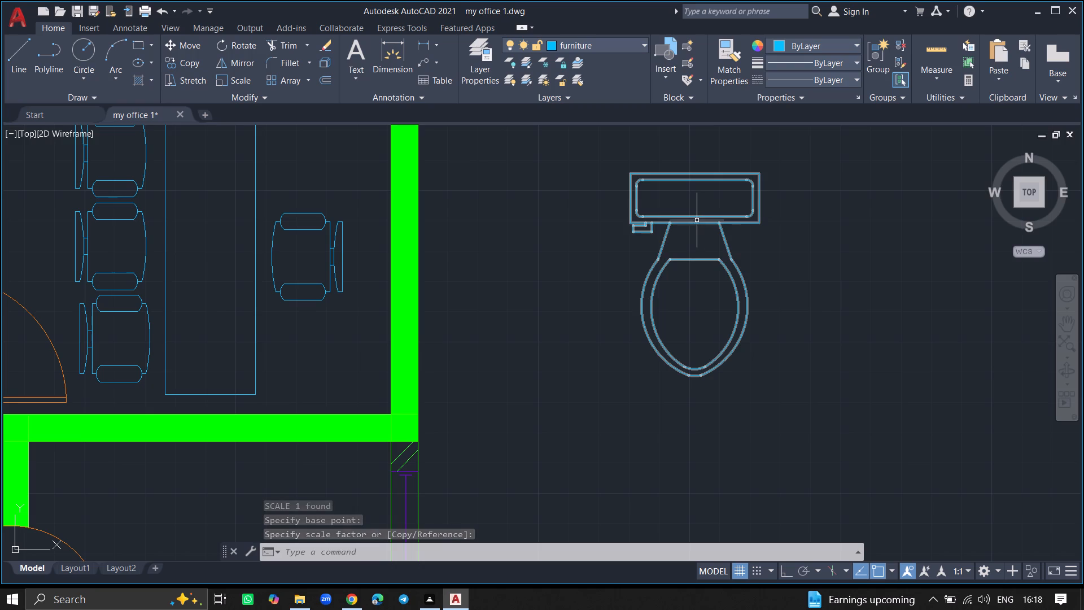
click(697, 220)
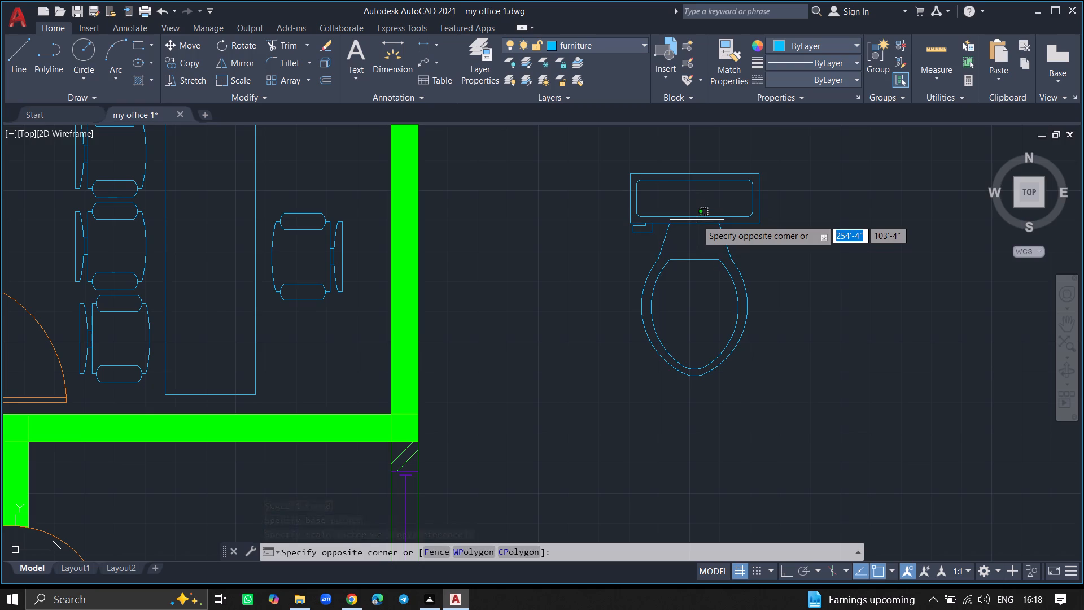
click(697, 220)
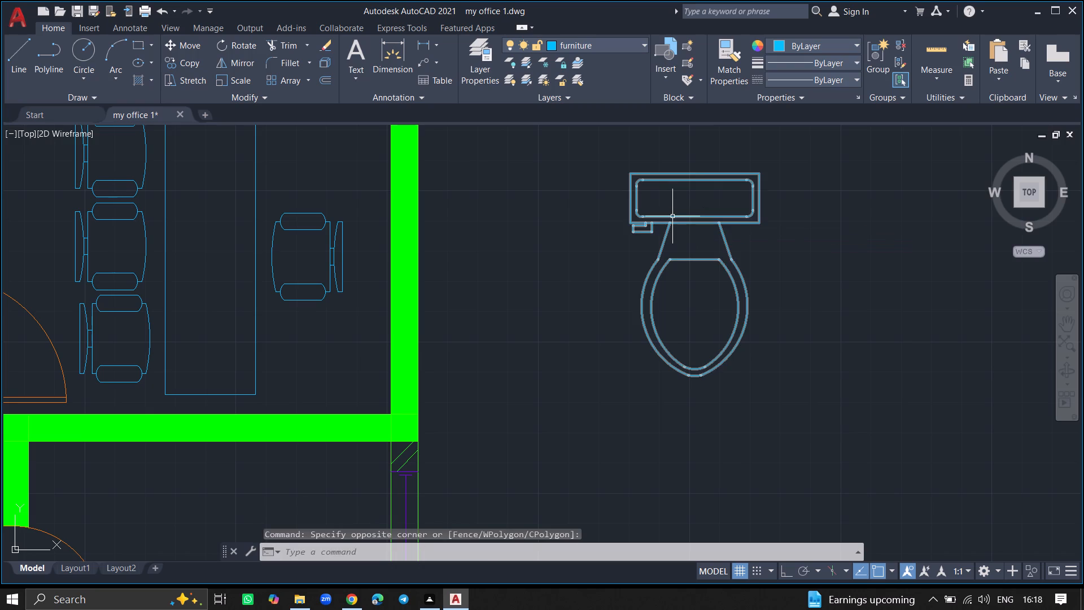
click(672, 216)
text(ro)
key(Return)
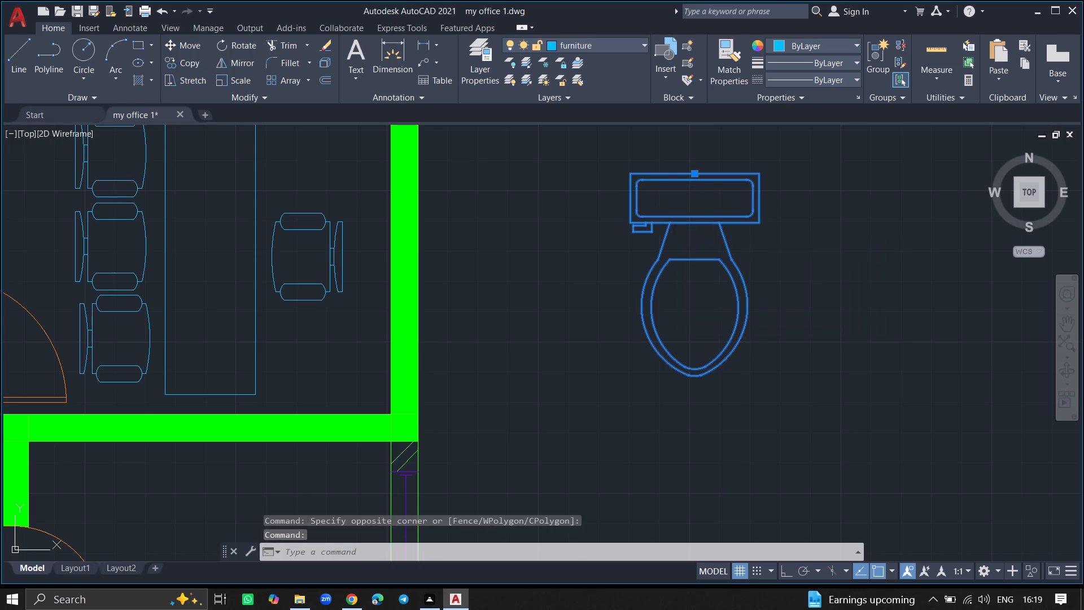
click(694, 196)
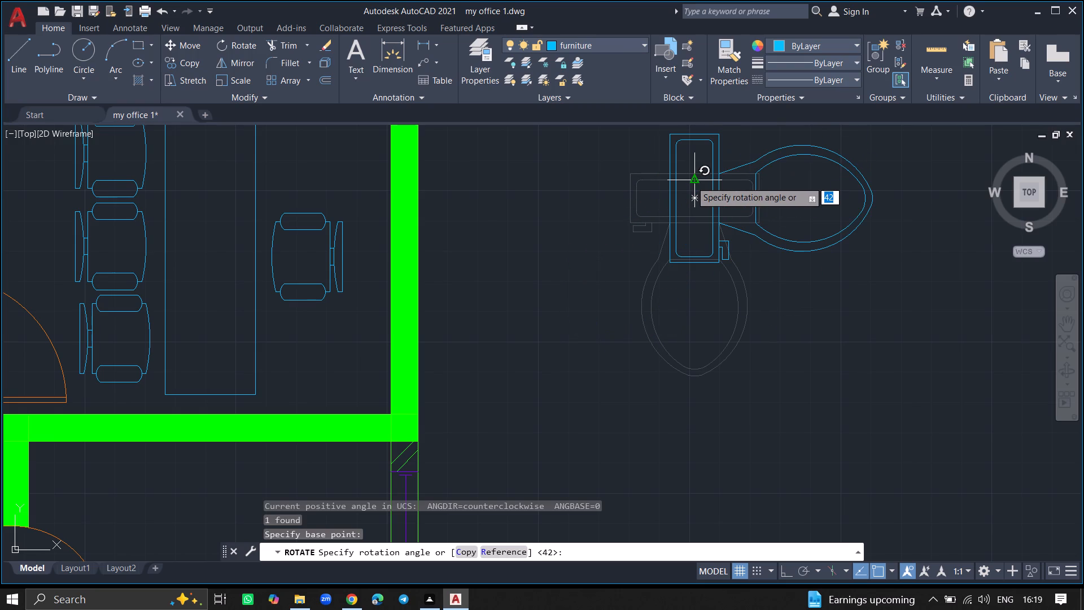
key(F8)
click(691, 181)
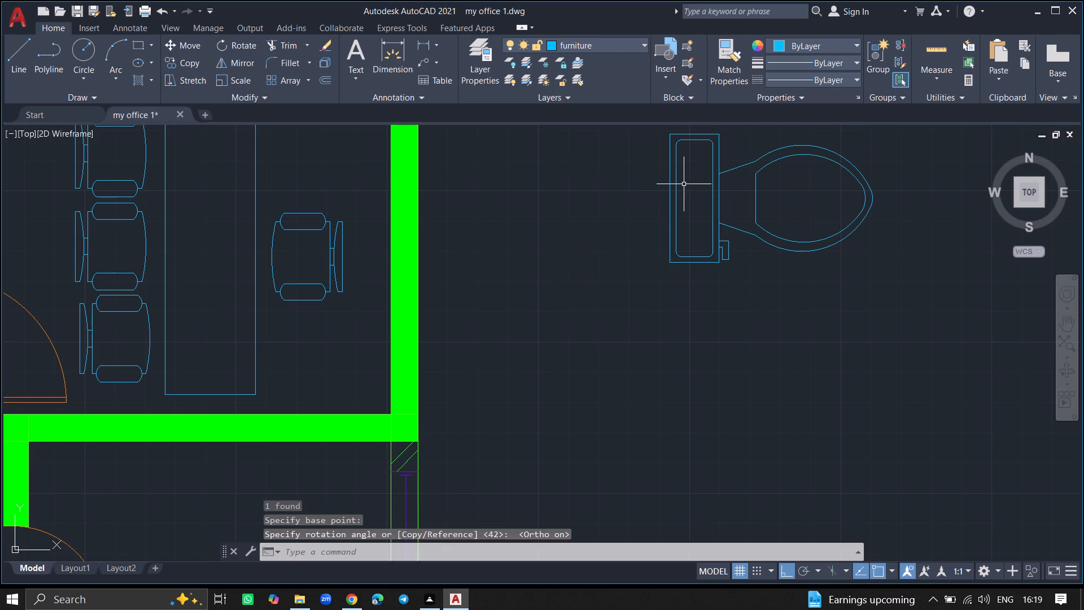
Move the toilet into the small room on the plan's west side, with its tank beside the west exterior wall.
click(677, 188)
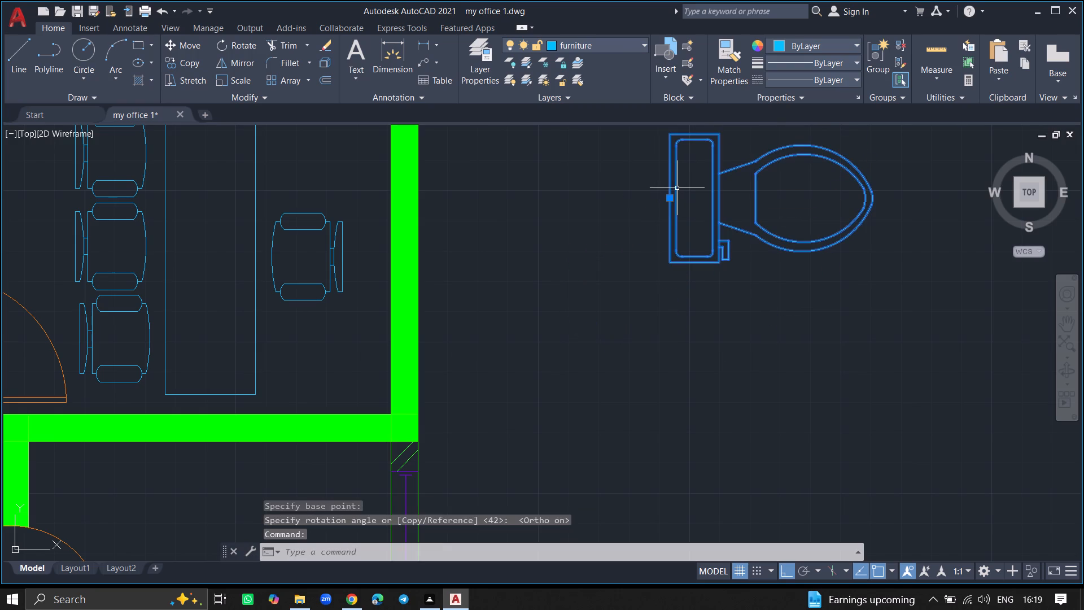
text(move)
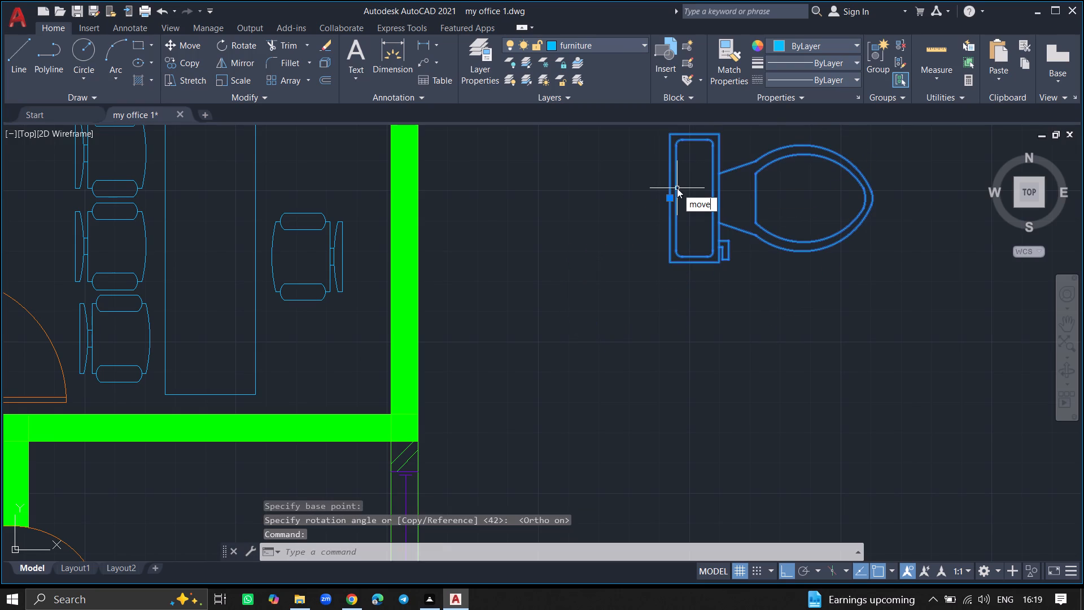
key(Return)
click(677, 188)
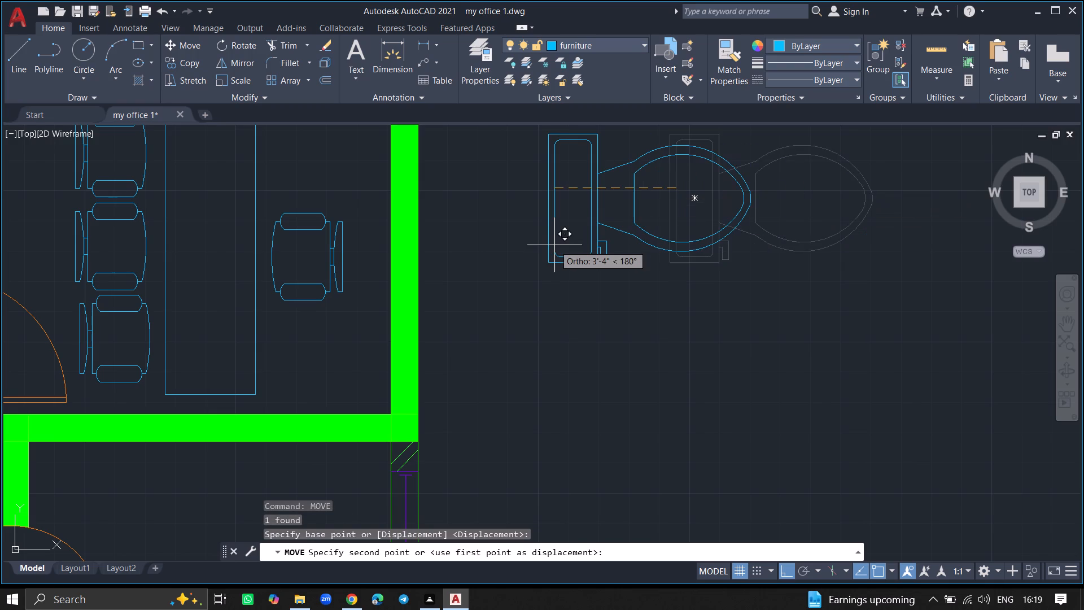
key(F8)
ctrl+scroll(554, 245, down, 3)
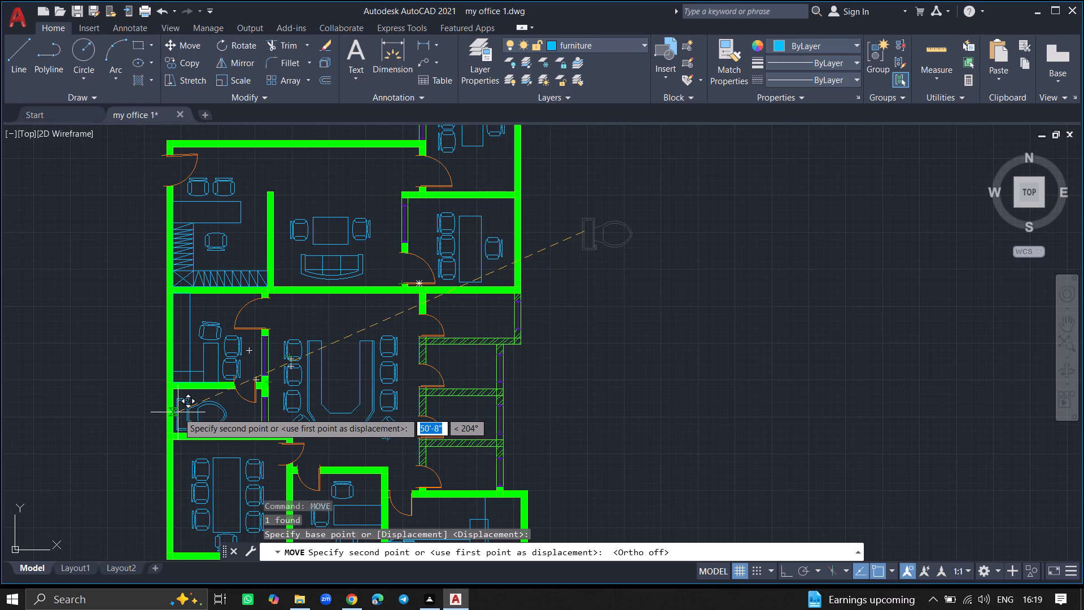
ctrl+scroll(178, 412, up, 6)
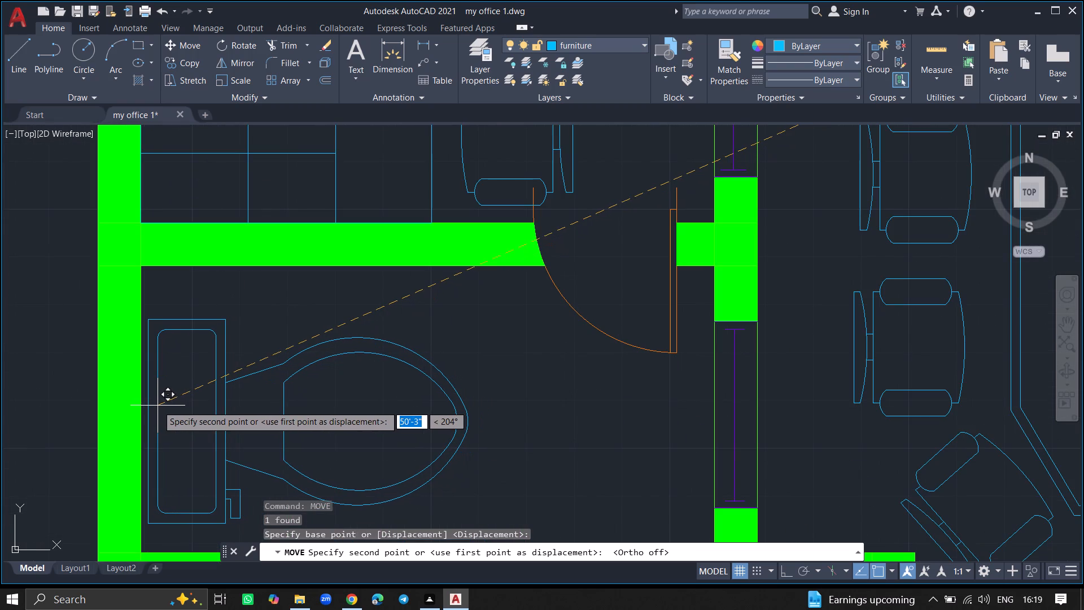
click(158, 406)
Scale the toilet in the west washroom down to about half its size, based at its tank's west side.
click(158, 406)
click(158, 406)
text(sc)
key(Return)
click(158, 406)
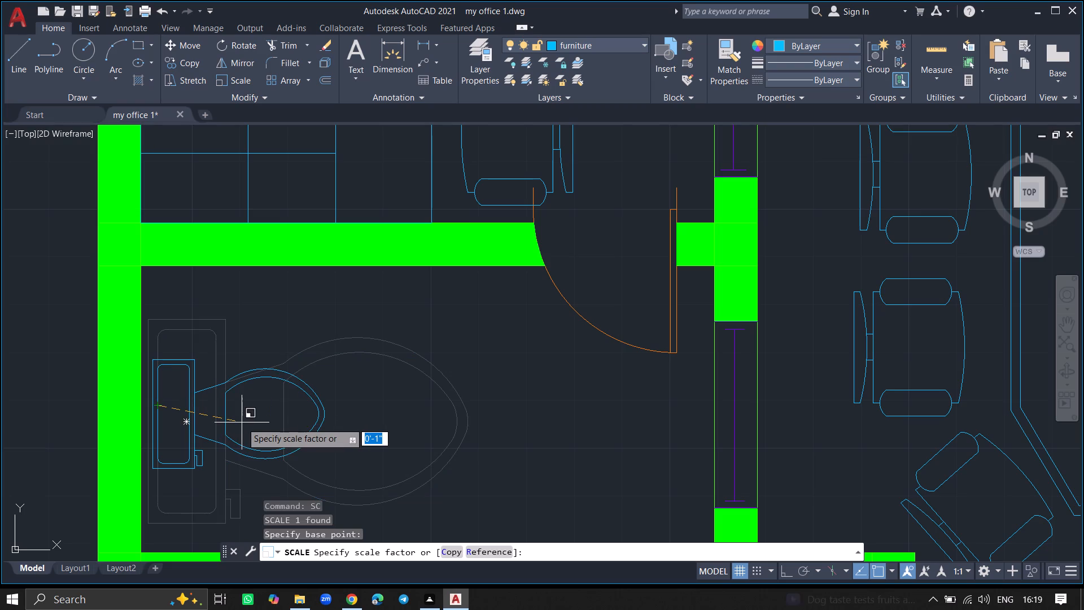
click(242, 423)
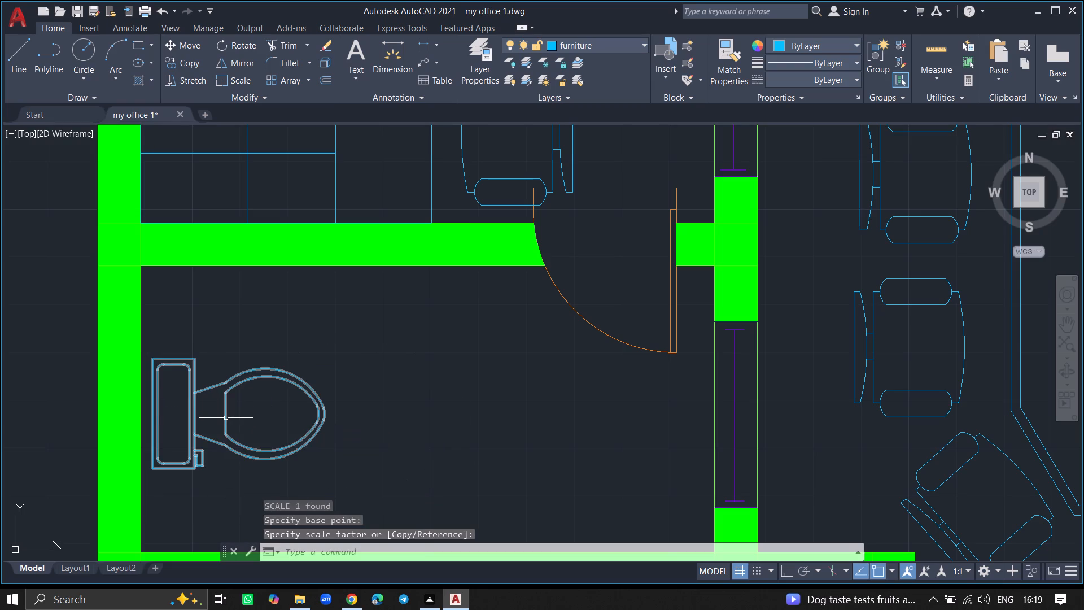
Copy the west washroom's toilet into the northernmost of the small rooms east of the central hall.
click(226, 418)
text(copy)
key(Return)
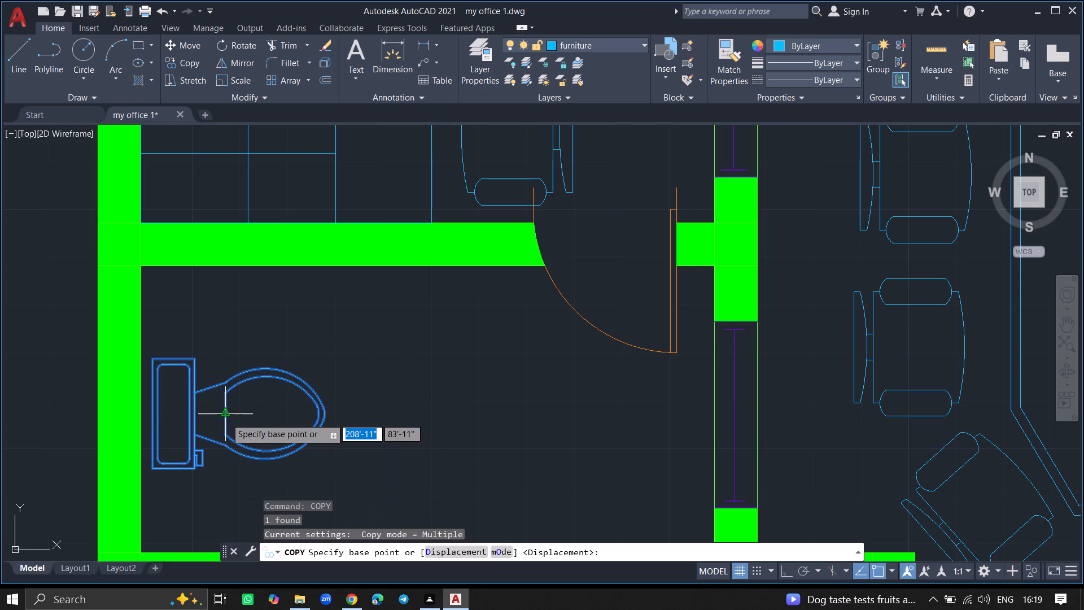
click(226, 418)
ctrl+scroll(360, 402, down, 3)
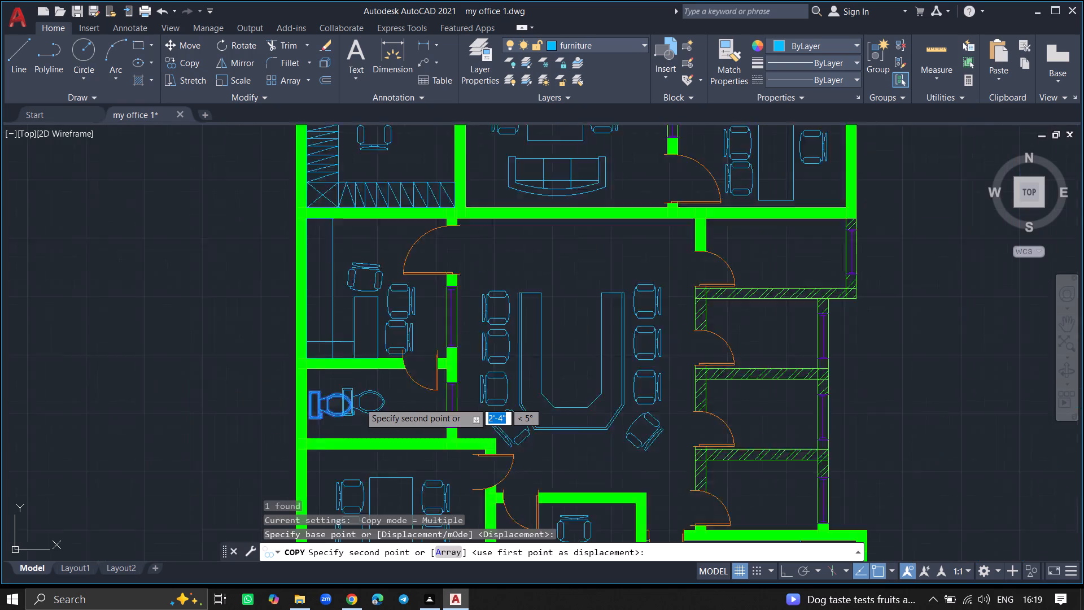
ctrl+scroll(360, 402, down, 2)
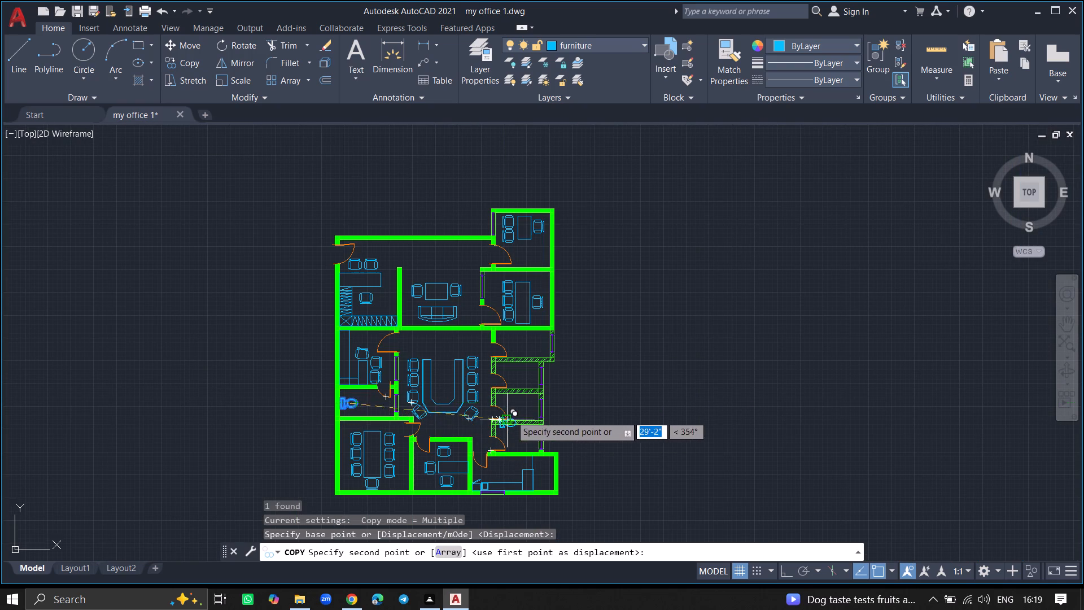
ctrl+scroll(528, 376, up, 3)
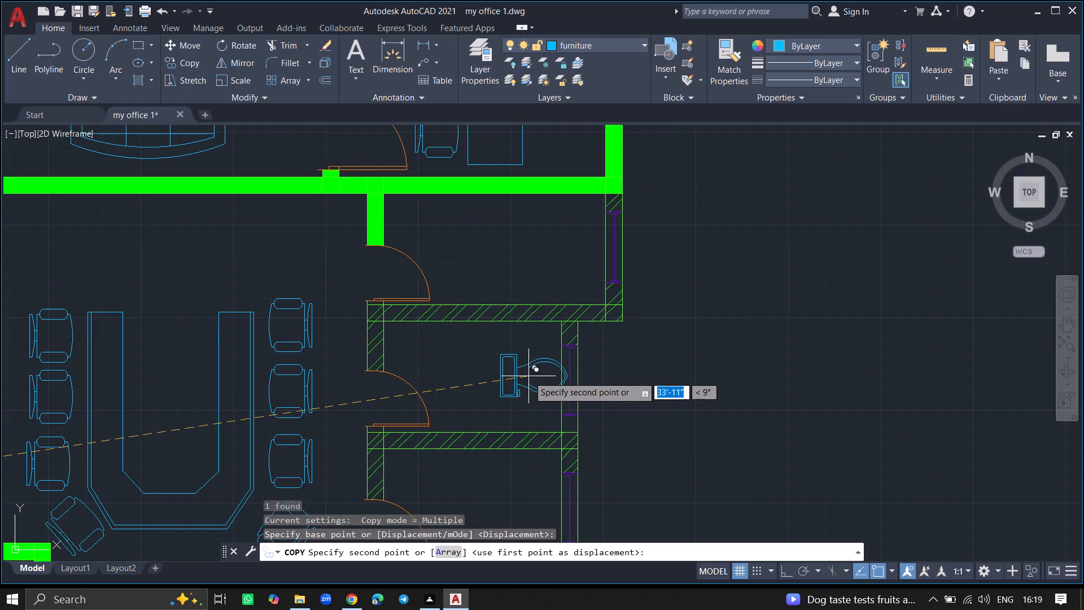
click(540, 252)
key(Return)
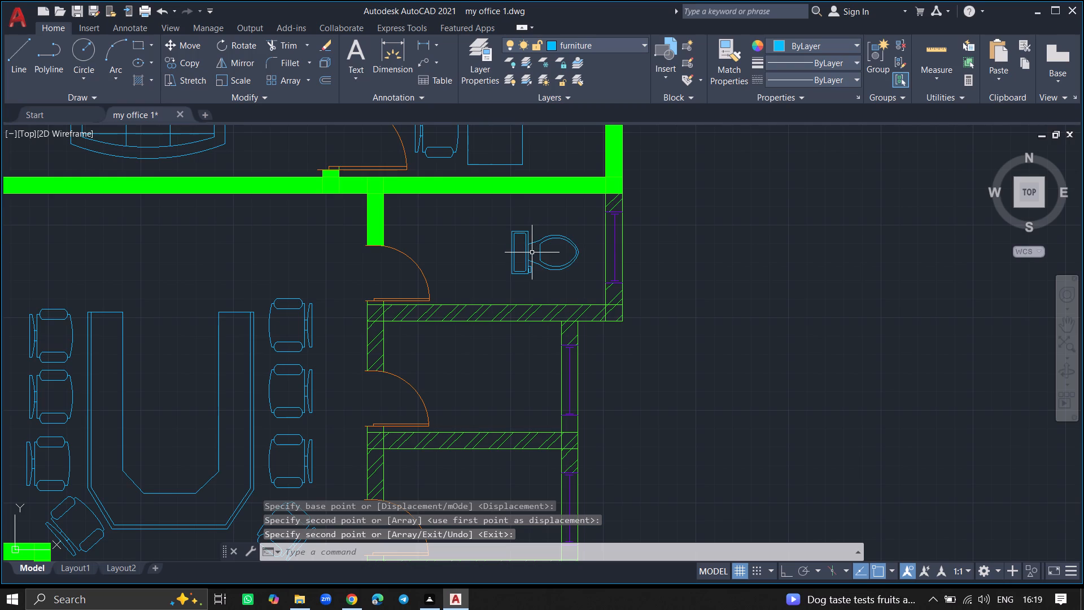
Rotate the copied toilet 180° about its tank's centre so the bowl points west toward the door.
click(531, 252)
click(510, 259)
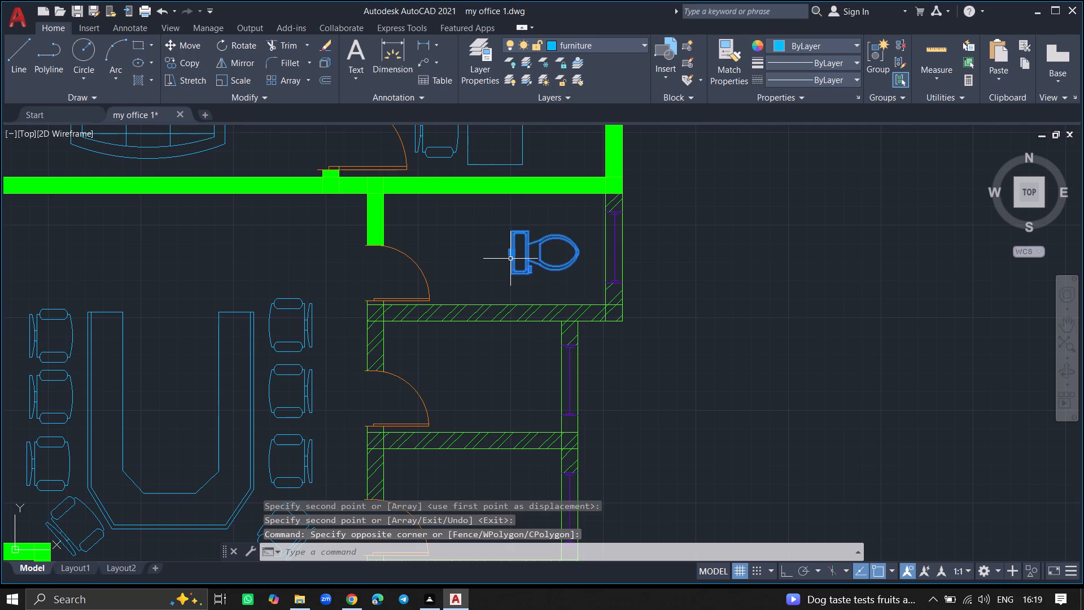
text(rotate)
key(Return)
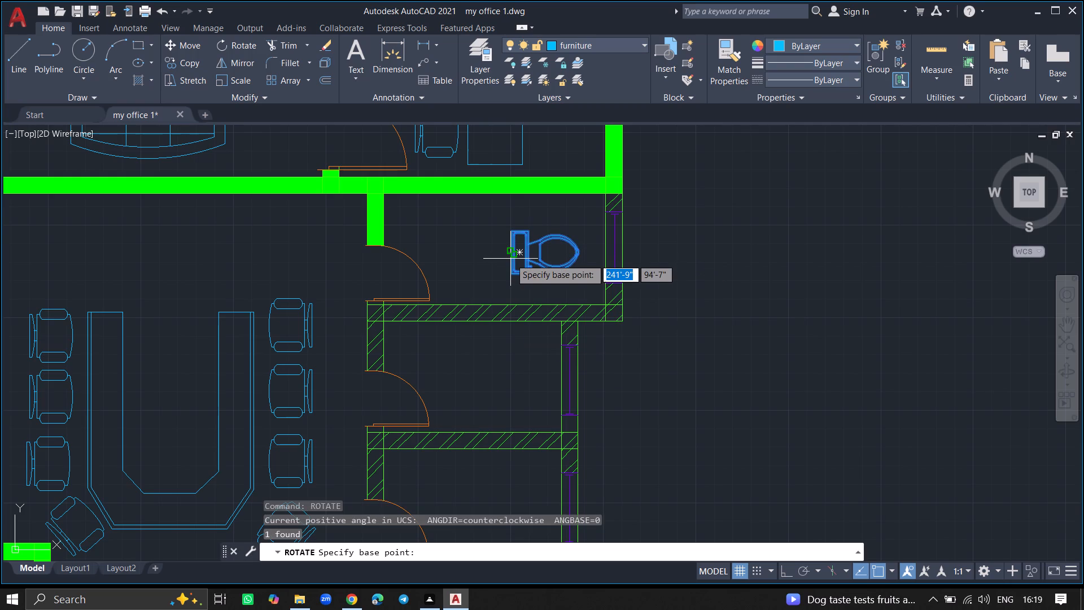
click(519, 255)
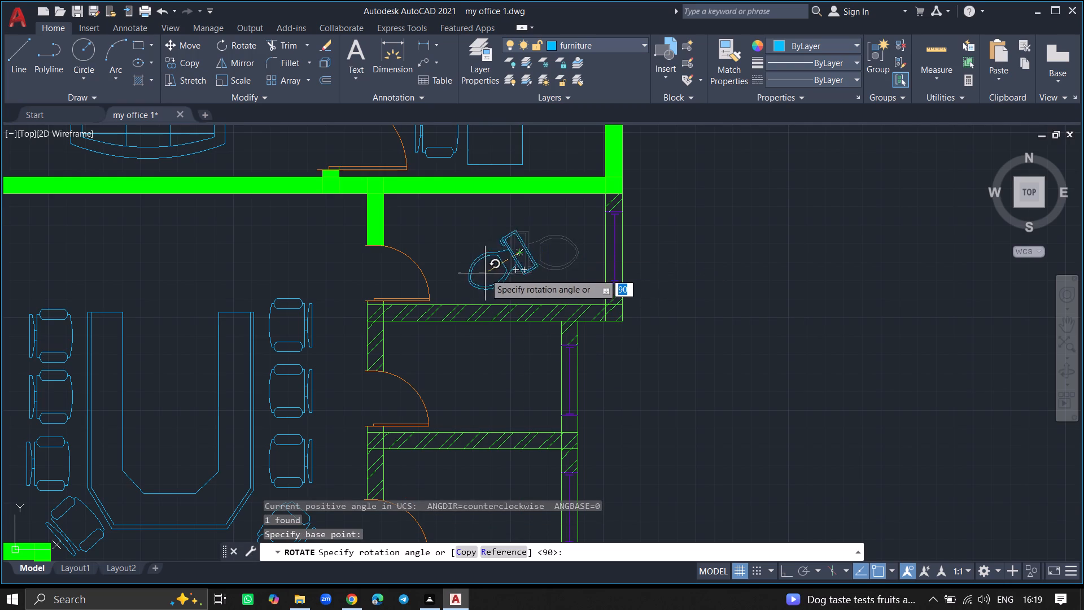
click(479, 253)
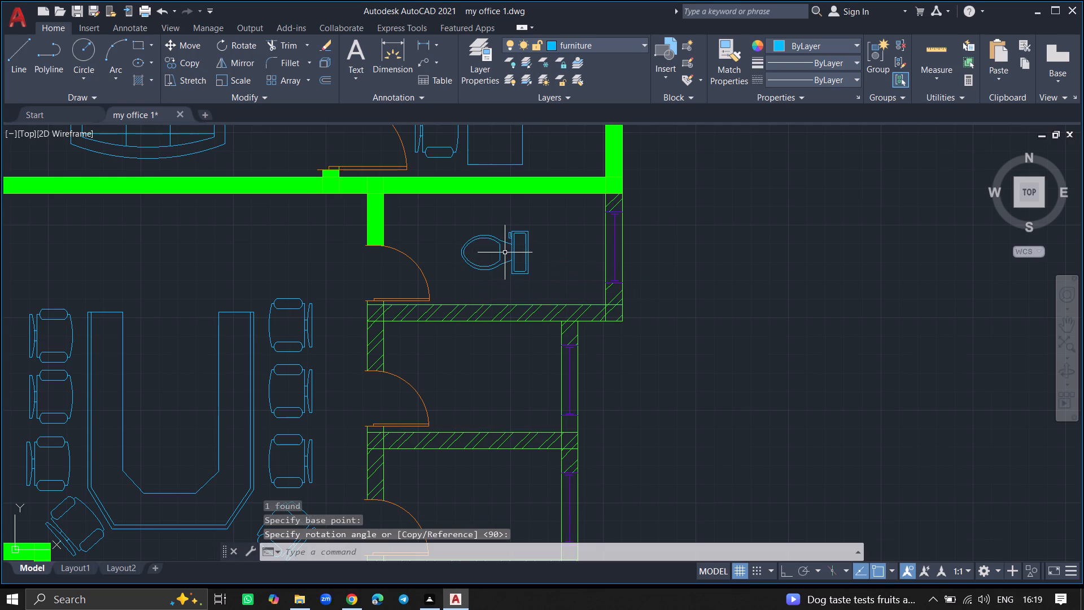
Move the rotated toilet east so its tank sits just inside the room's window wall.
click(512, 252)
text(move)
key(Return)
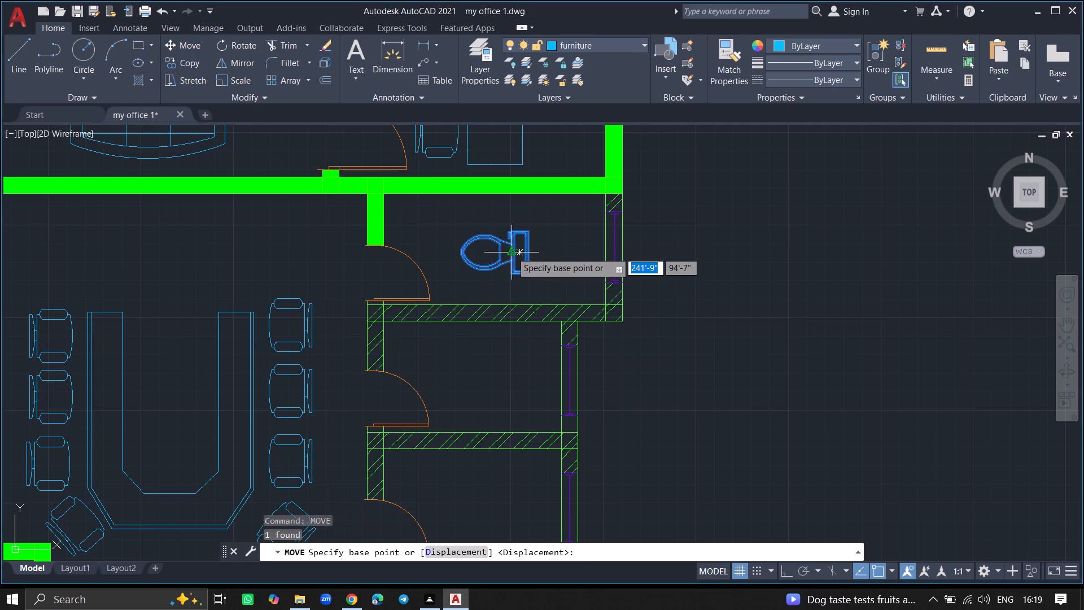
click(521, 252)
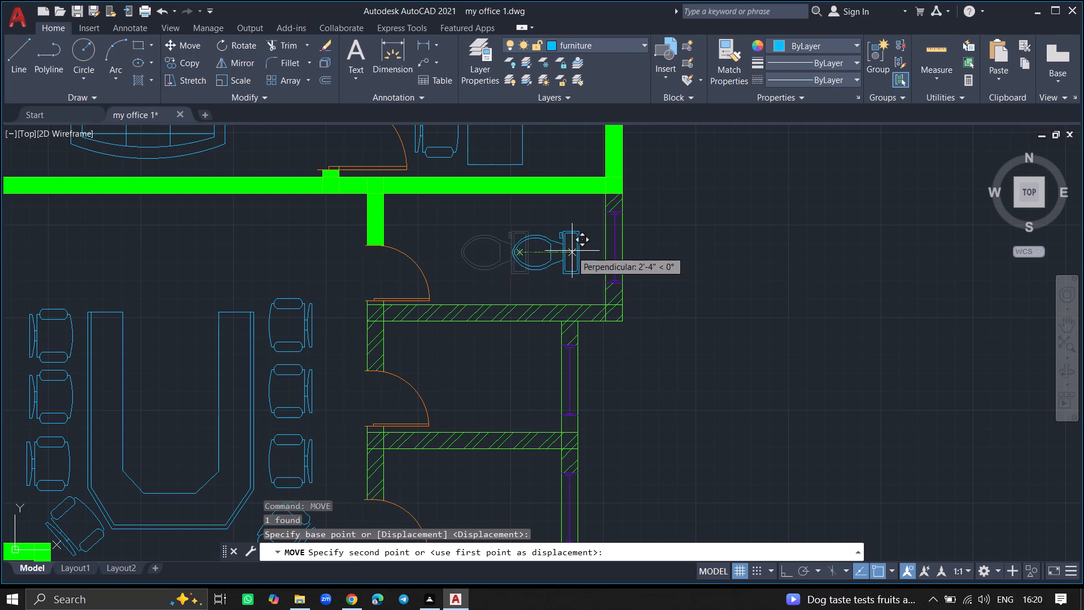
click(588, 247)
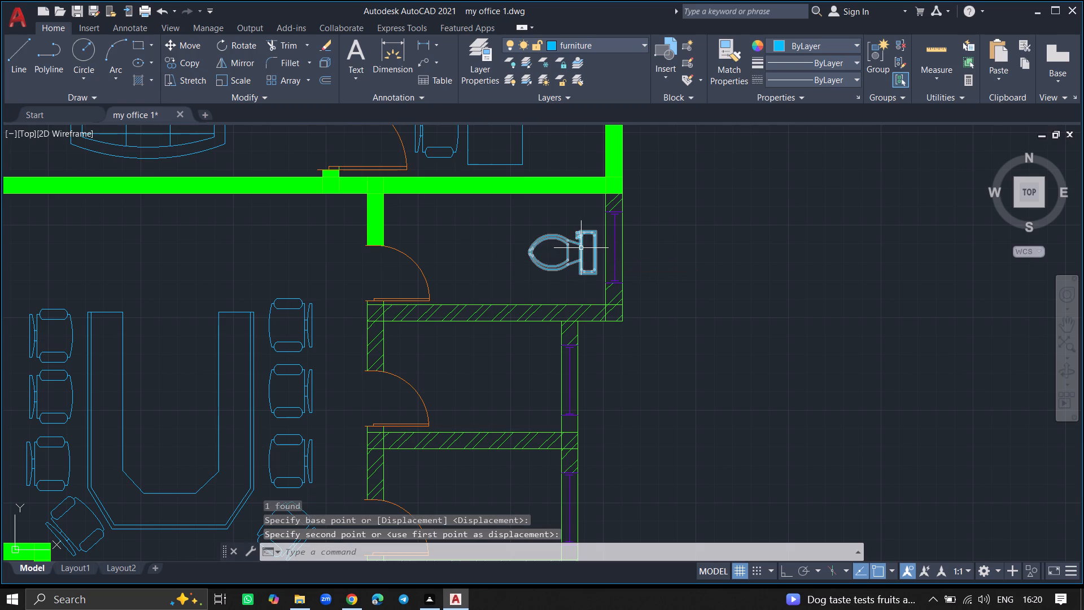
Copy the northernmost east washroom's toilet into the washroom directly south of it, with the tank close to the window wall.
click(580, 248)
text(copy)
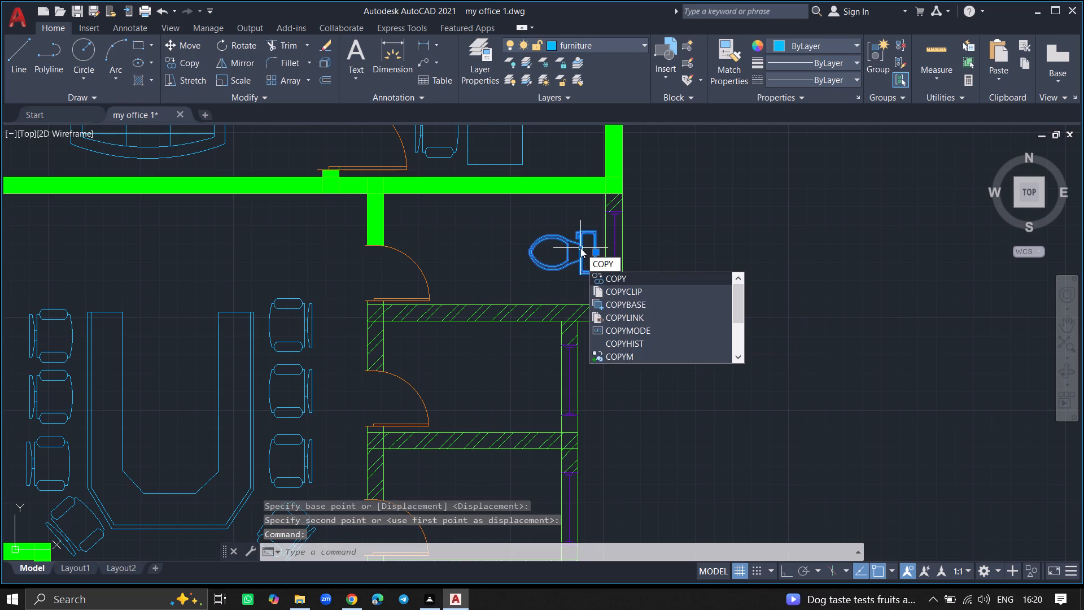
key(Return)
click(580, 248)
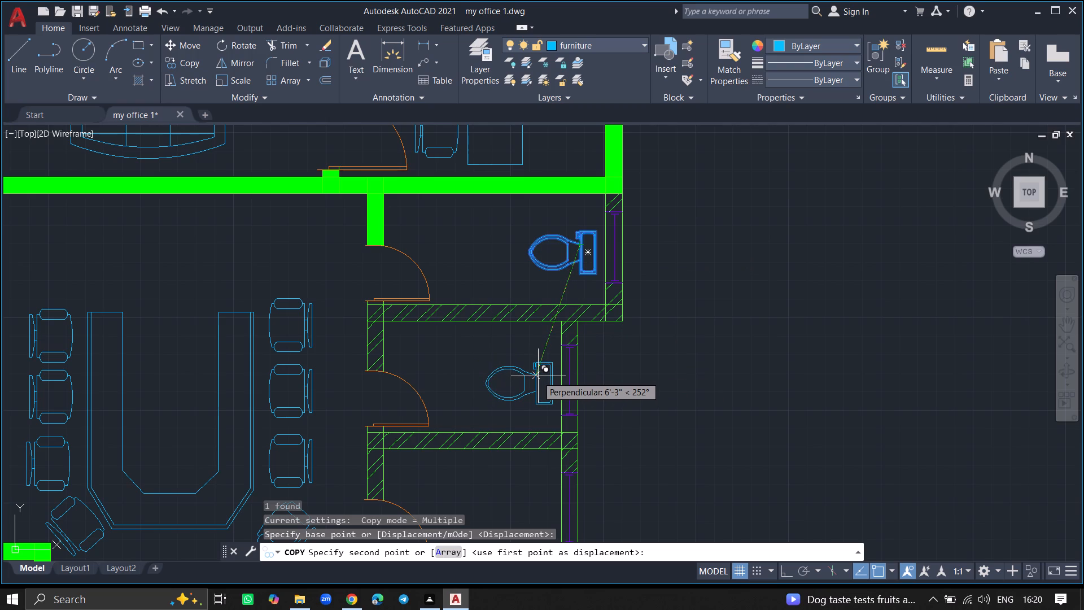
ctrl+scroll(538, 376, up, 2)
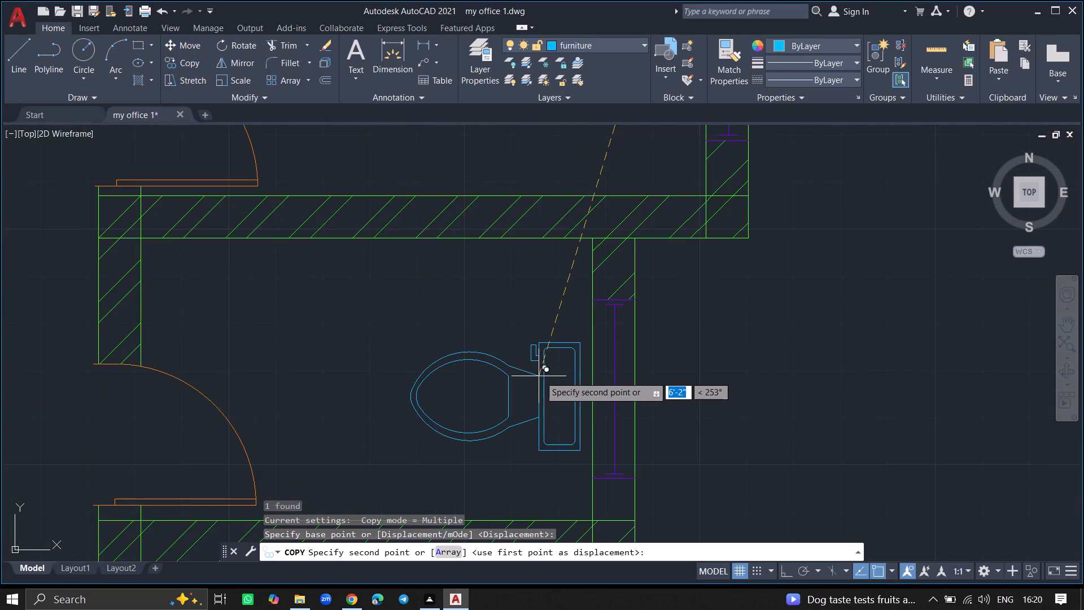
drag(543, 375, 623, 359)
Place two further copies of the toilet in the two southernmost east washrooms, each with its tank near the window wall.
ctrl+scroll(623, 359, down, 1)
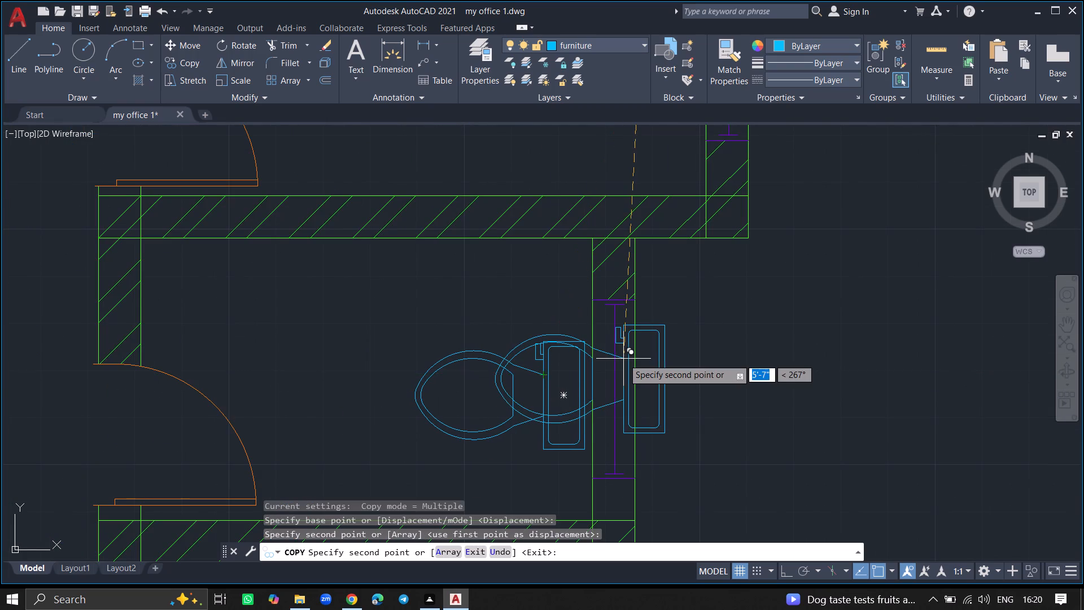
ctrl+scroll(623, 359, down, 2)
ctrl+scroll(596, 437, up, 5)
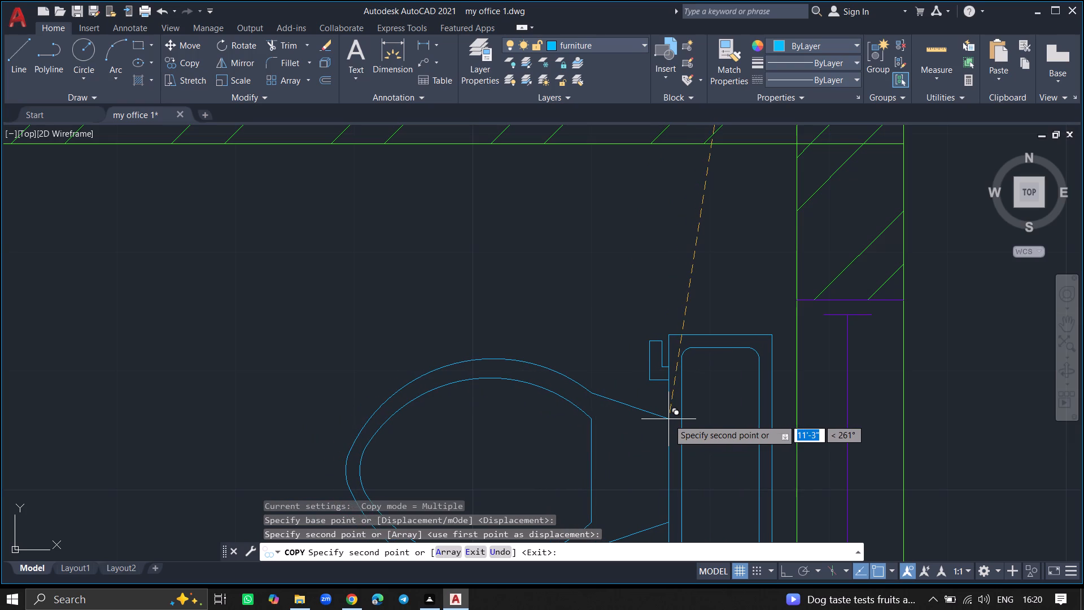
click(668, 419)
ctrl+scroll(750, 302, down, 4)
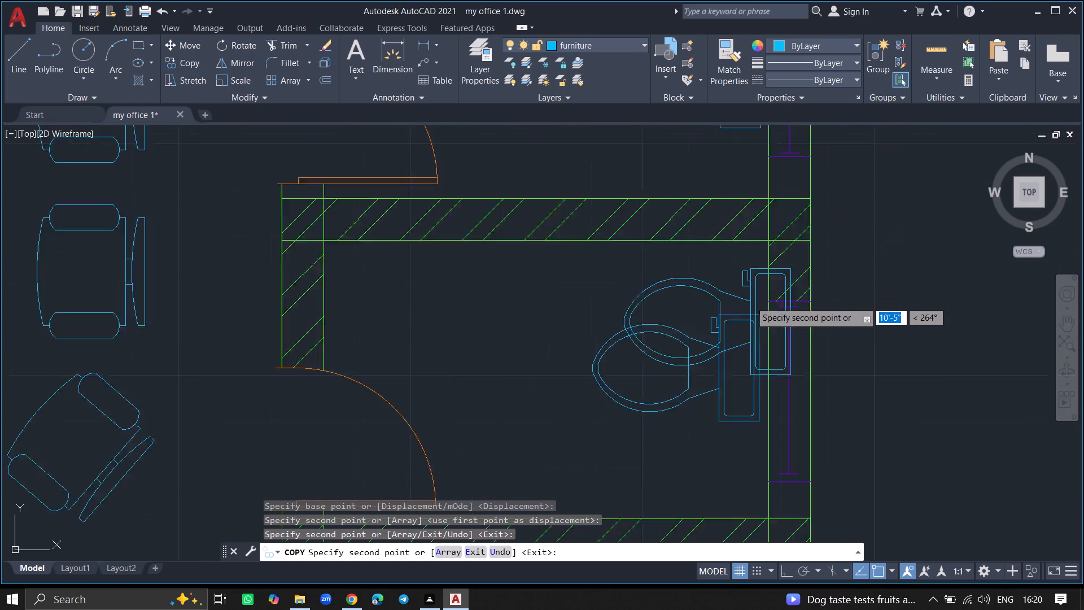
ctrl+scroll(750, 302, down, 1)
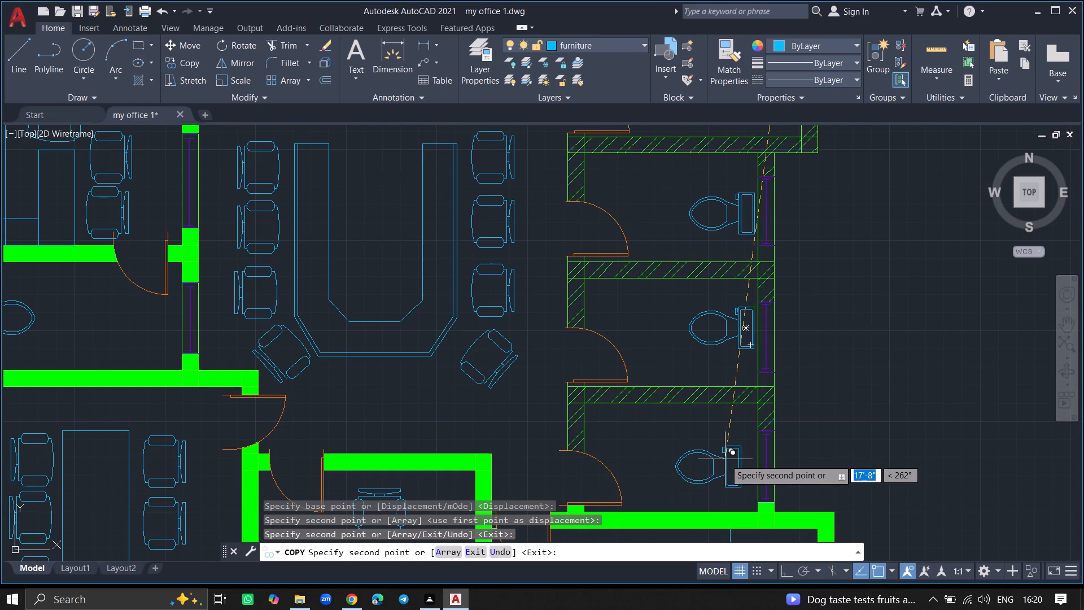
ctrl+scroll(725, 459, up, 3)
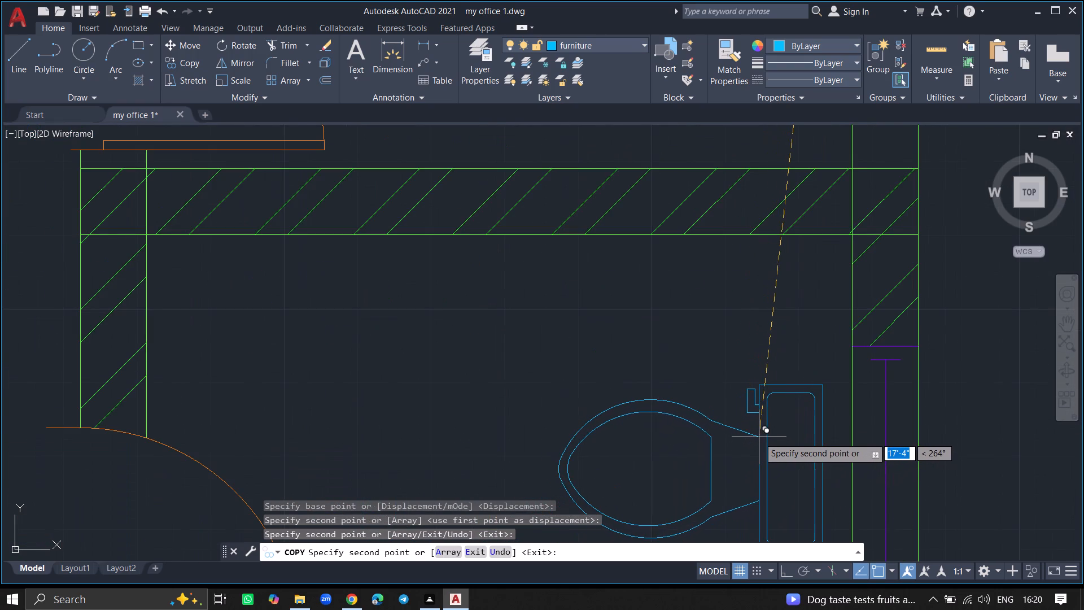
click(774, 436)
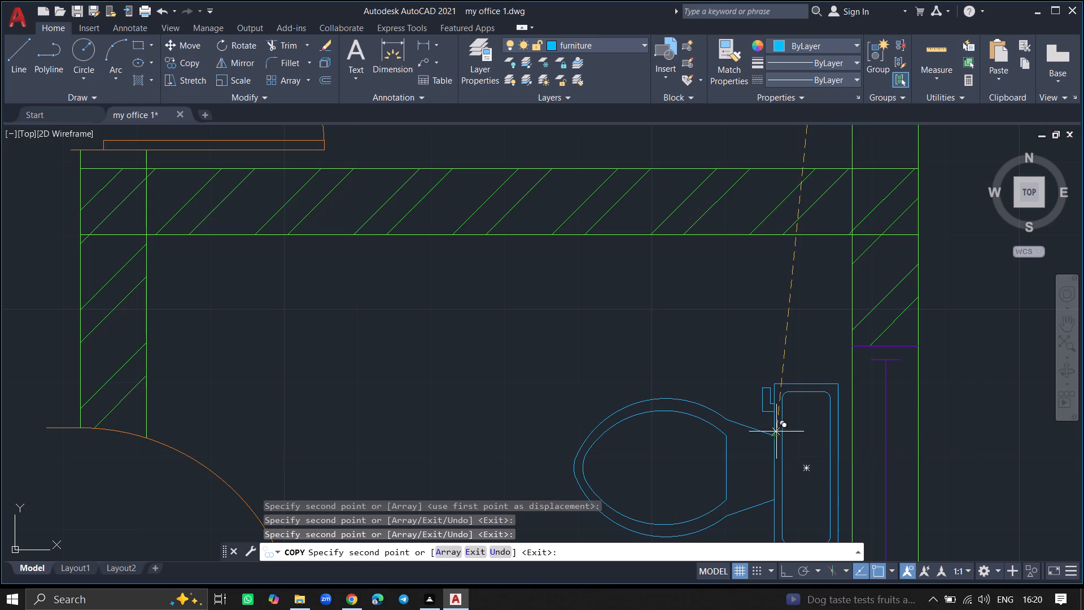
ctrl+scroll(819, 373, down, 4)
ctrl+scroll(887, 301, down, 1)
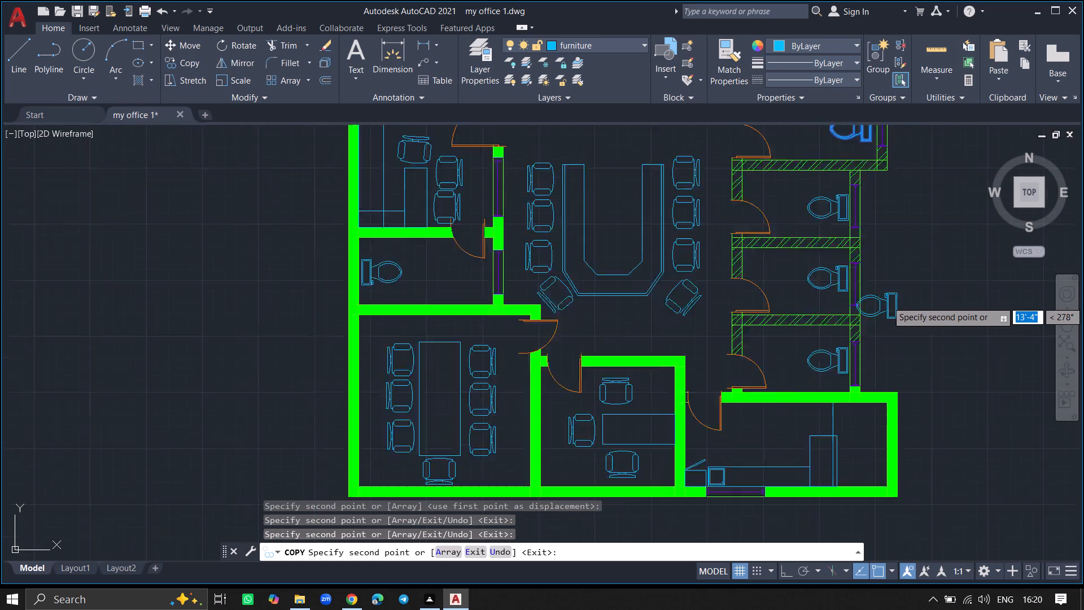
ctrl+scroll(887, 301, down, 1)
key(Return)
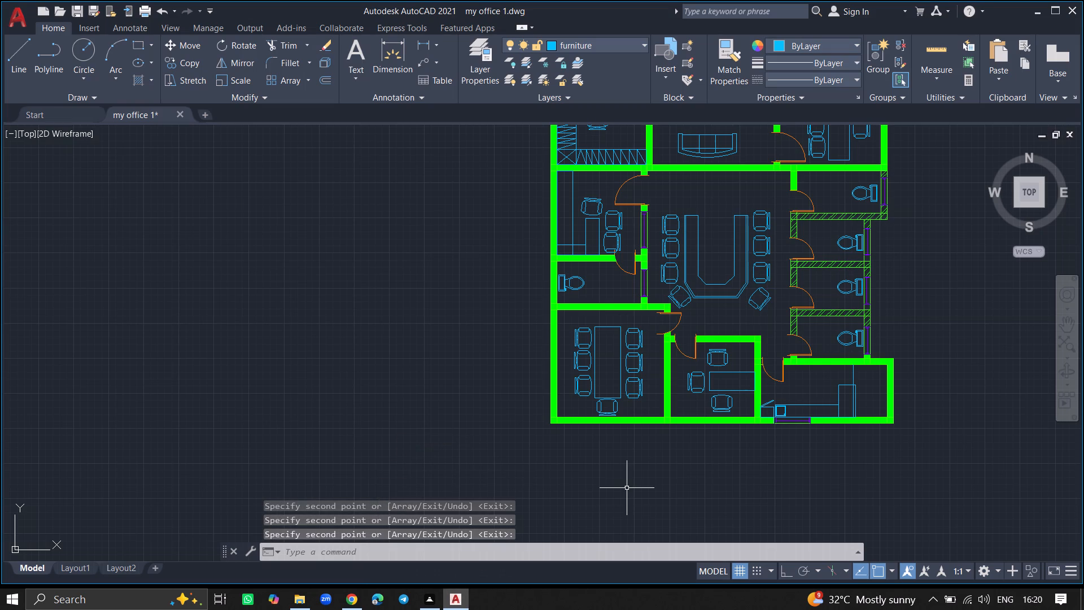
Make the text layer current.
ctrl+scroll(627, 488, down, 3)
ctrl+scroll(635, 450, up, 3)
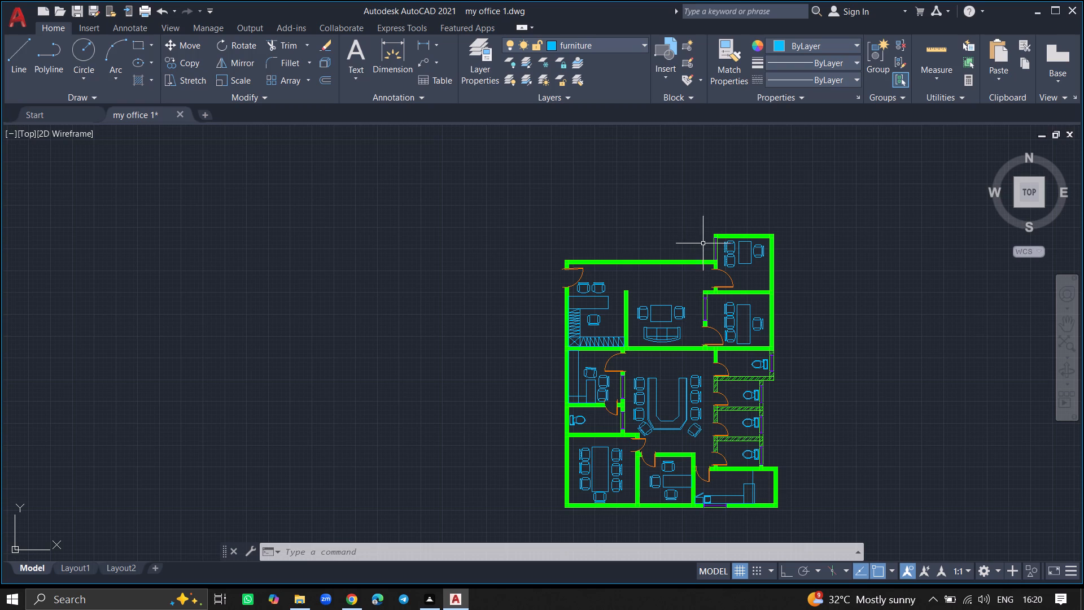
double_click(478, 67)
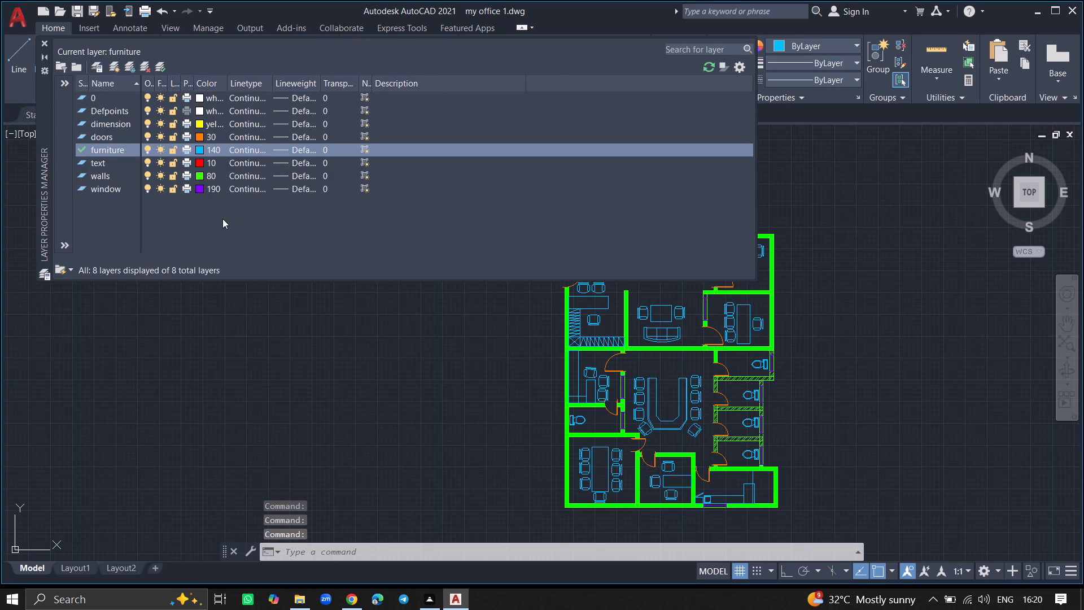
double_click(120, 165)
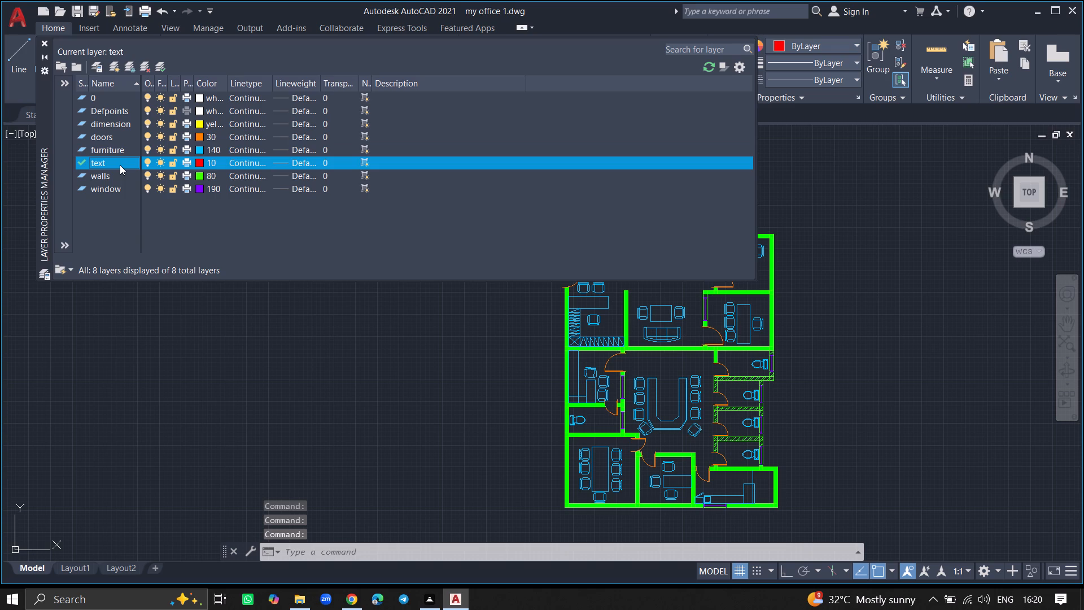
click(46, 42)
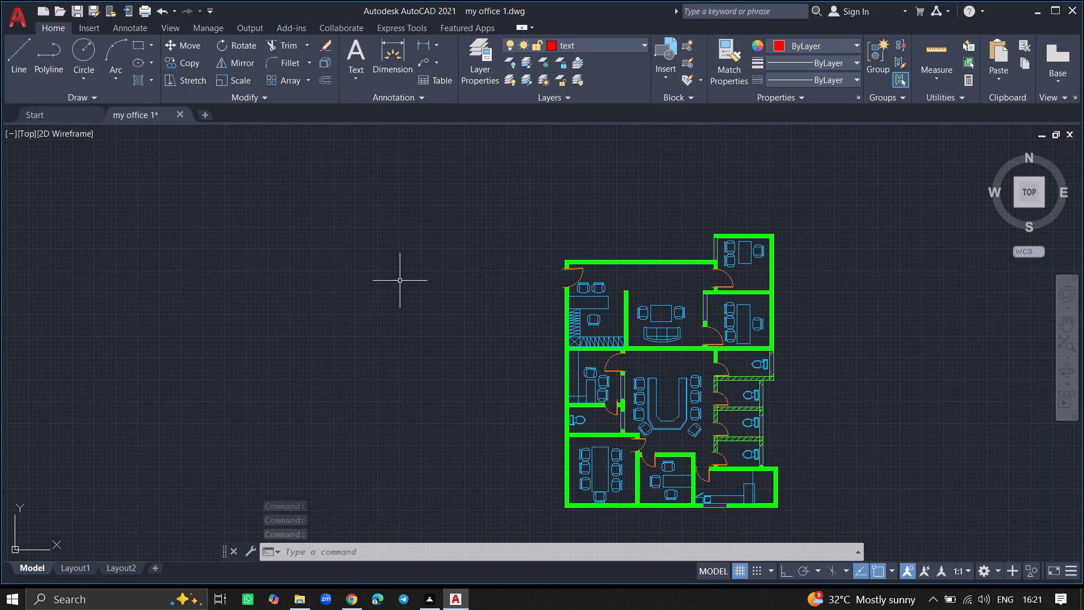
Add the multiline text "WAITING AREA" just north of the table in the room with the sofa and two chairs.
ctrl+scroll(656, 284, up, 2)
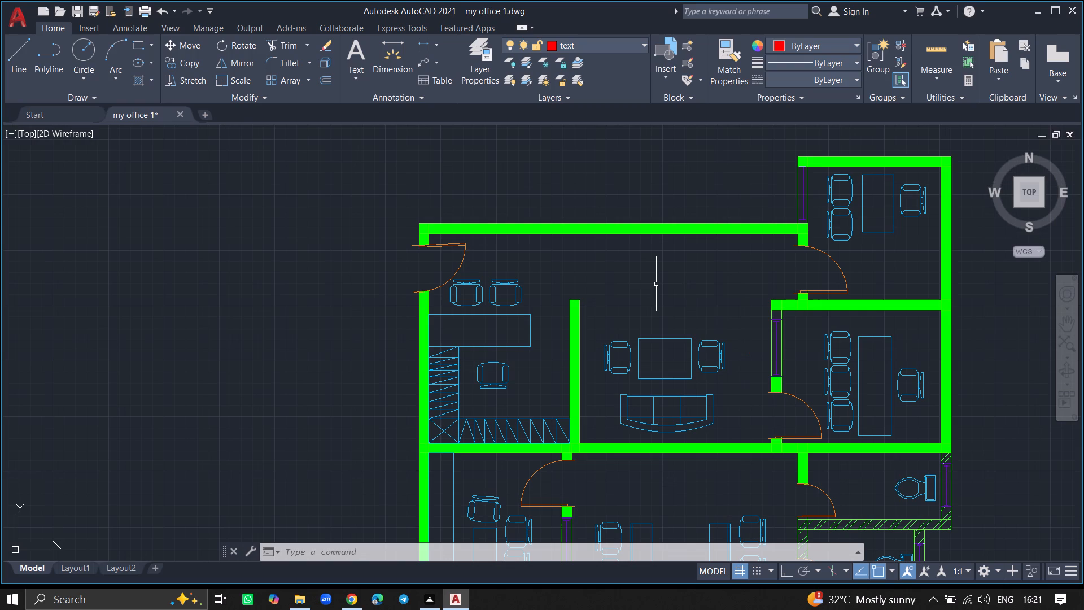
text(mtext)
key(Return)
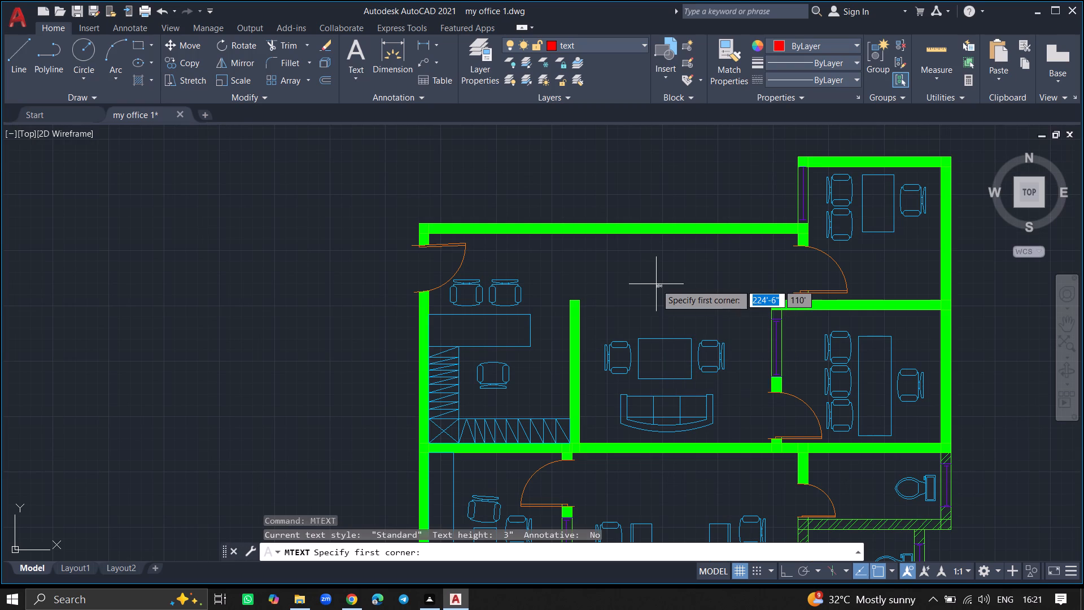
ctrl+scroll(656, 284, up, 2)
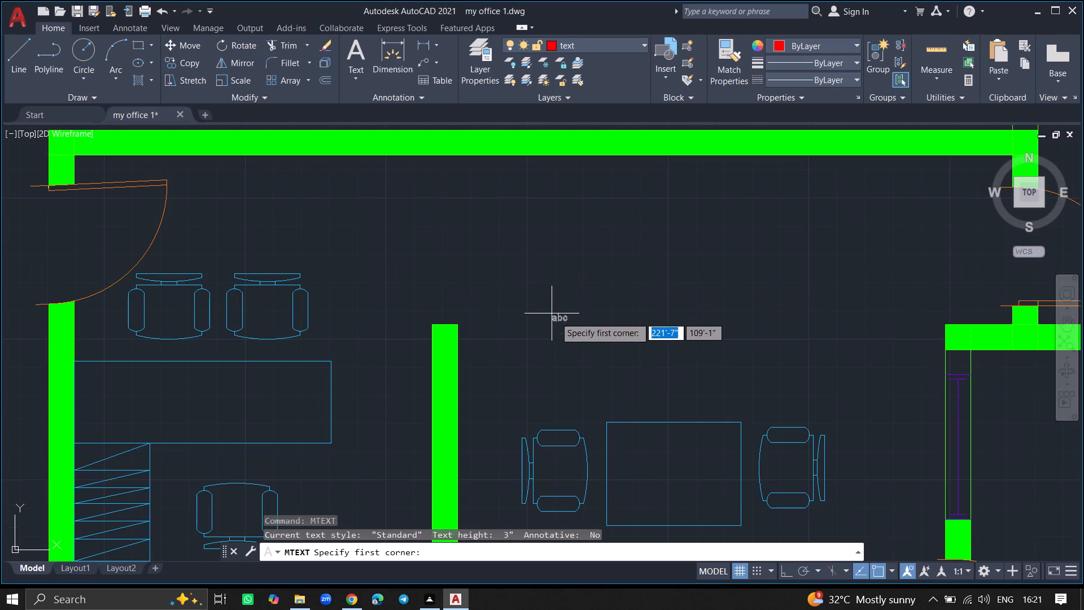
click(587, 342)
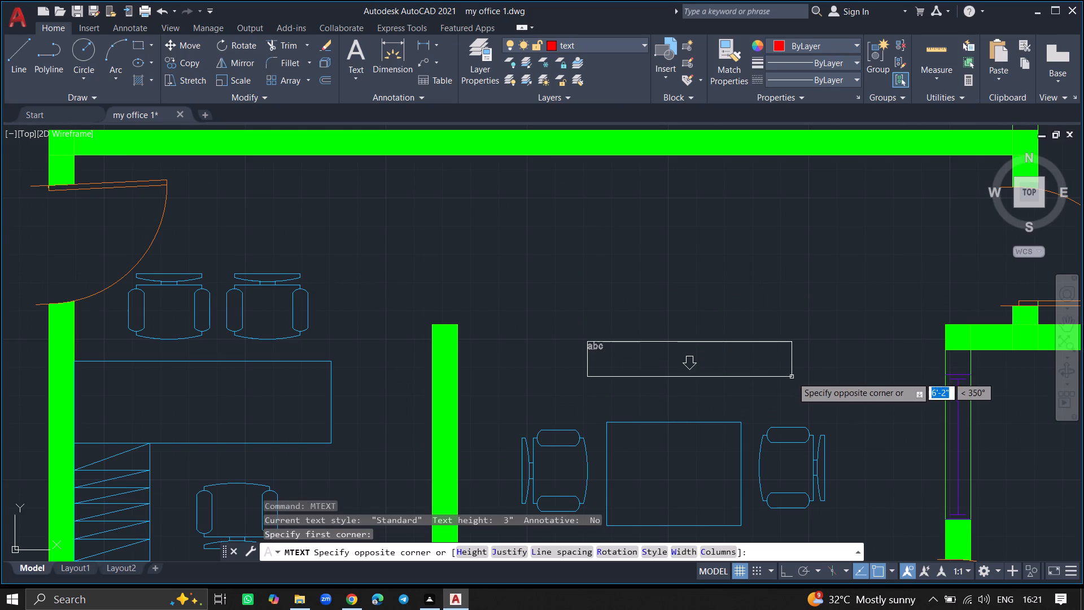
click(793, 377)
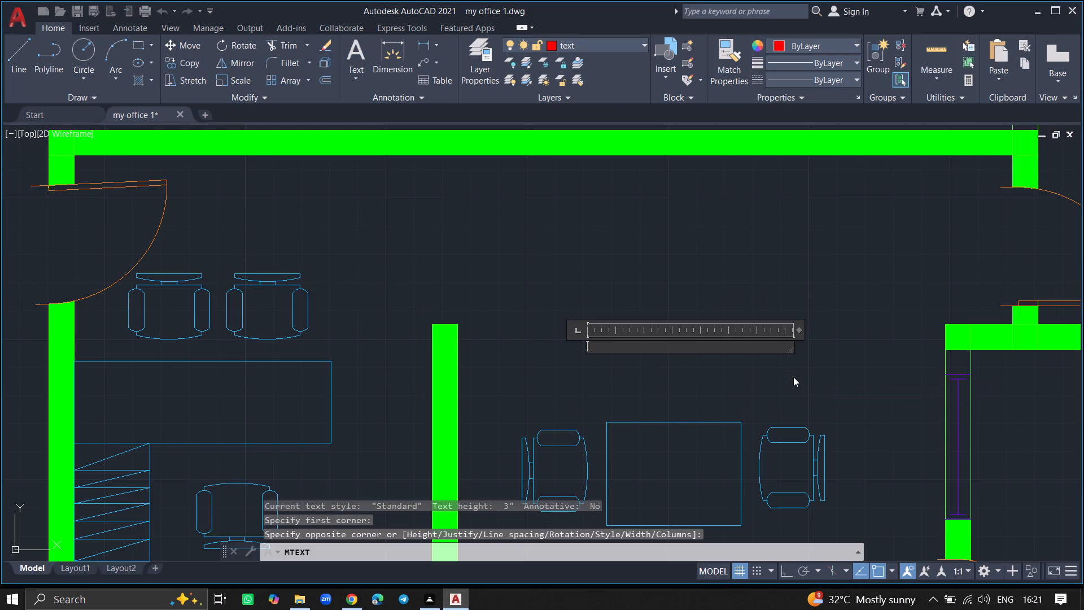
text(wa)
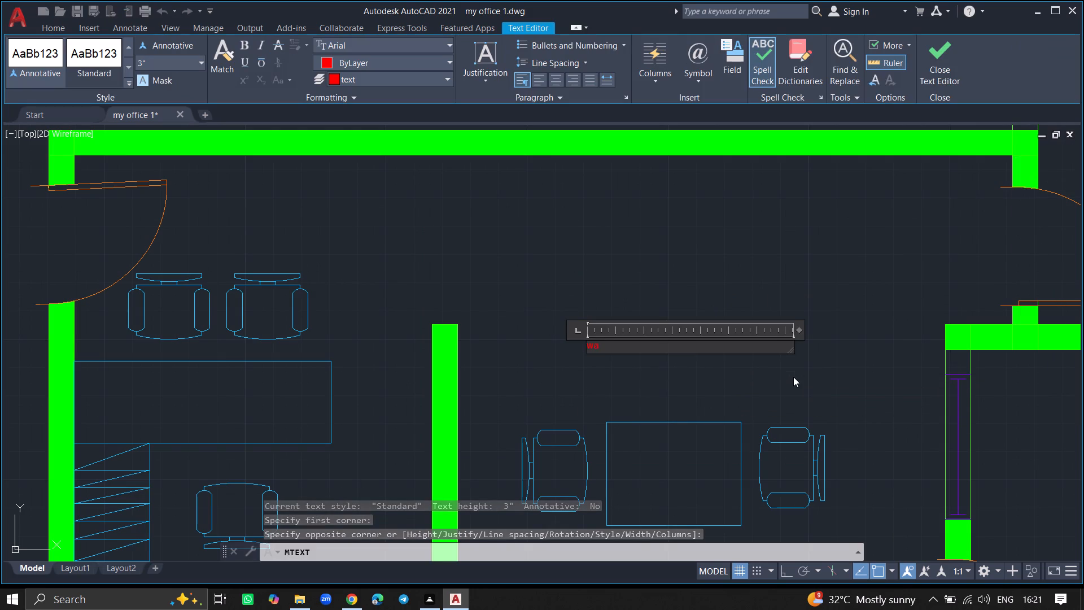
key(BackSpace)
key(BackSpace)
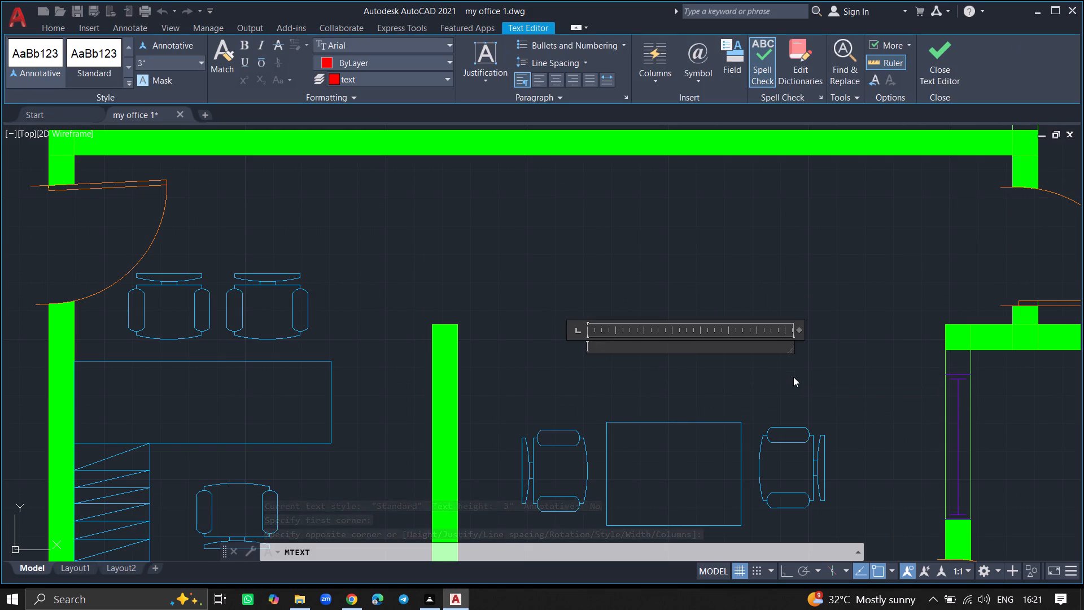
text(WAITING)
key(space)
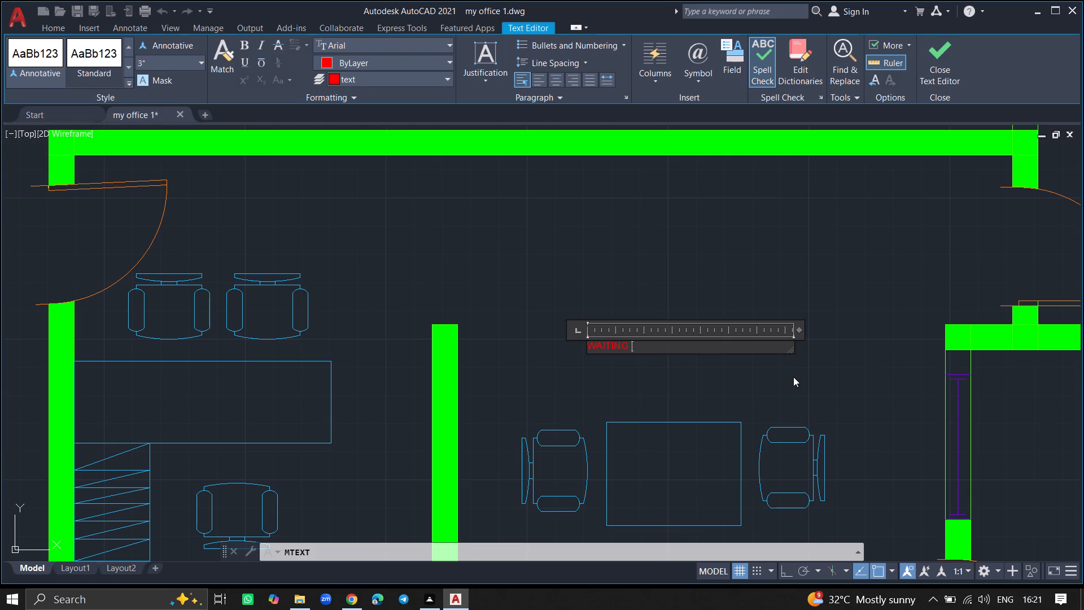
text(ARA)
key(BackSpace)
text(EA)
key(Return)
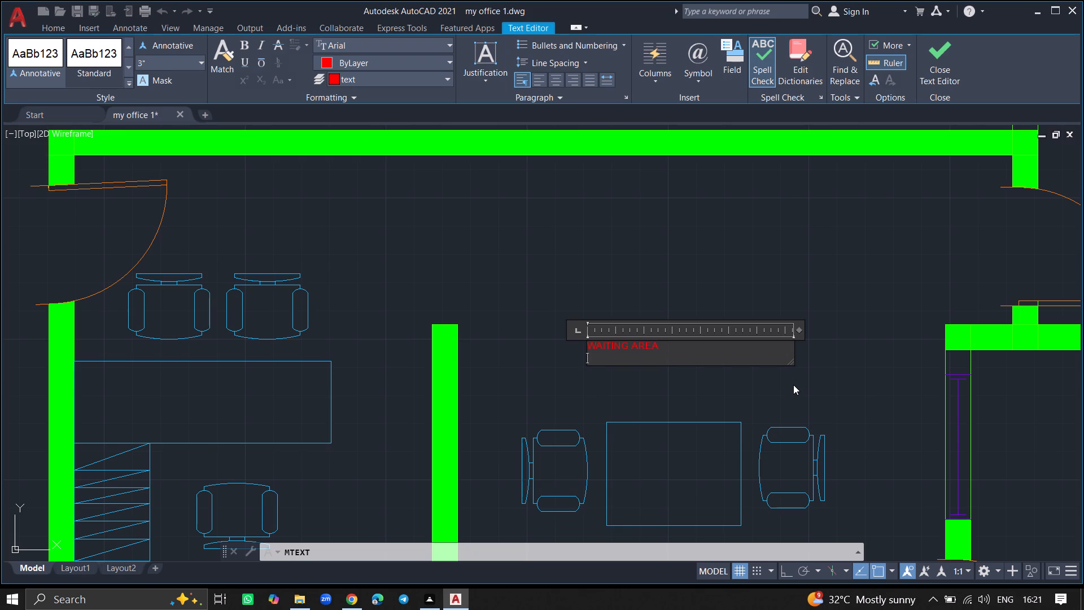
key(Escape)
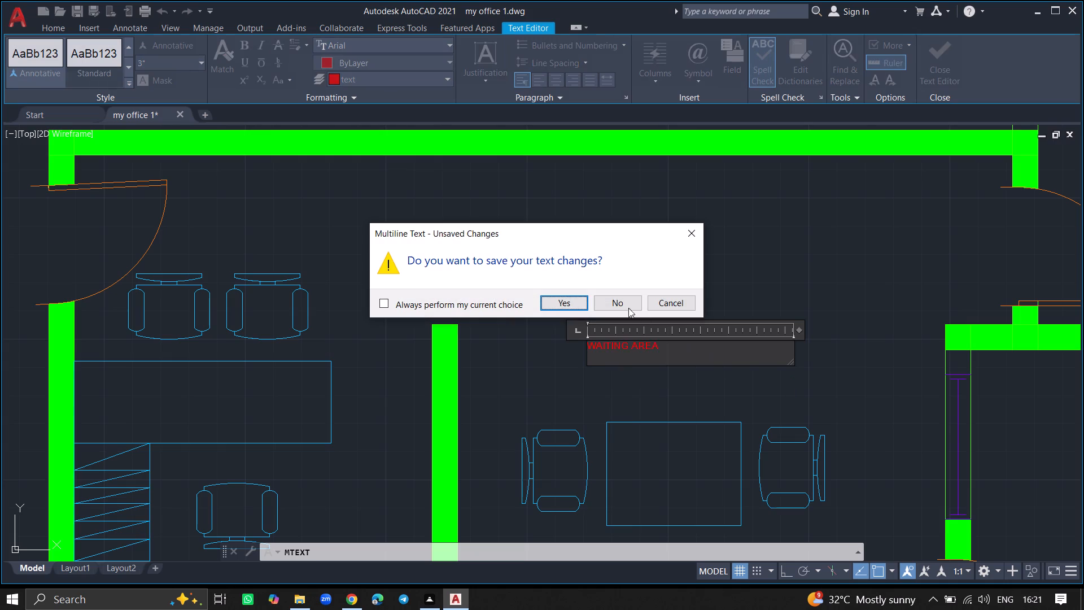
click(560, 301)
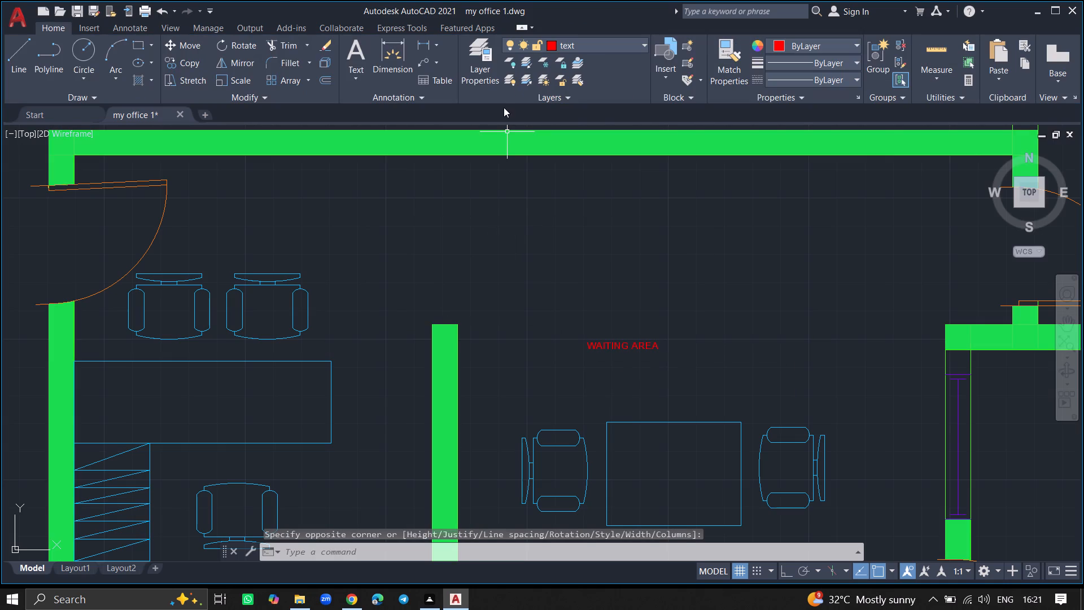
Make the dimension layer current.
click(478, 66)
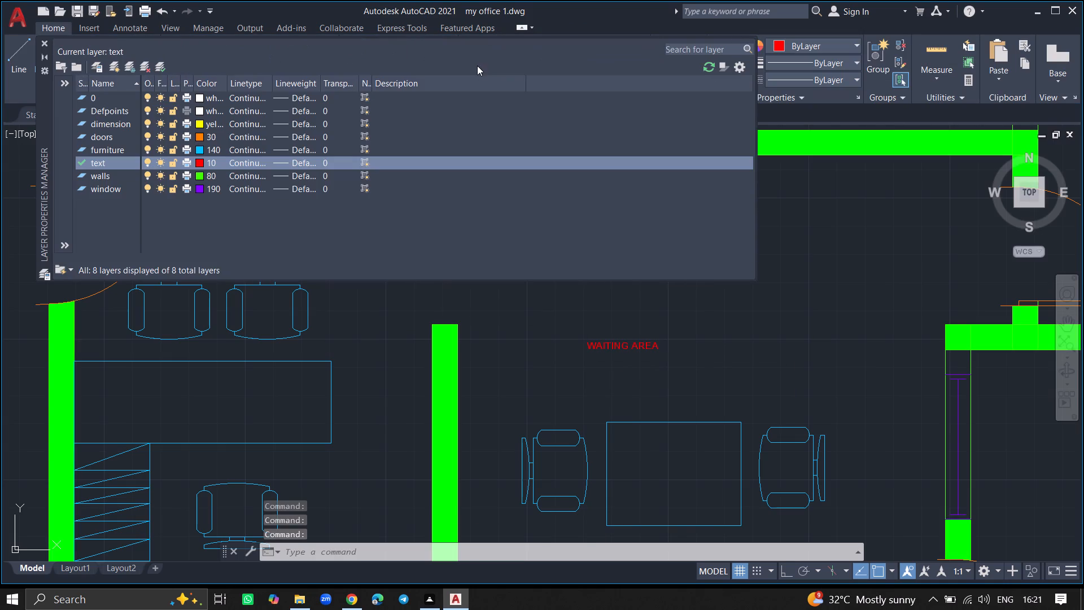
double_click(110, 122)
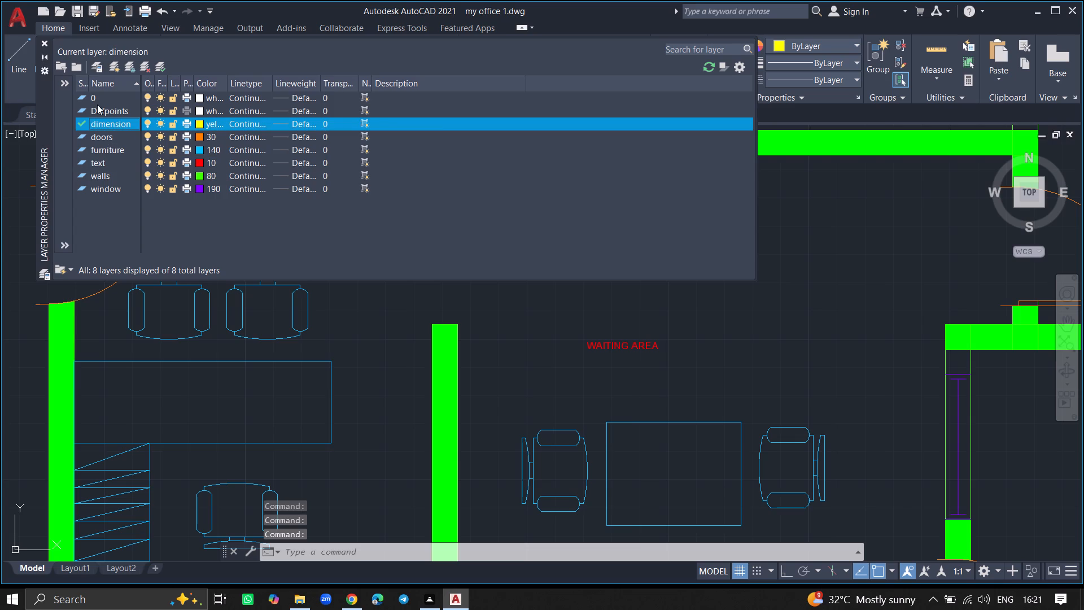
click(45, 43)
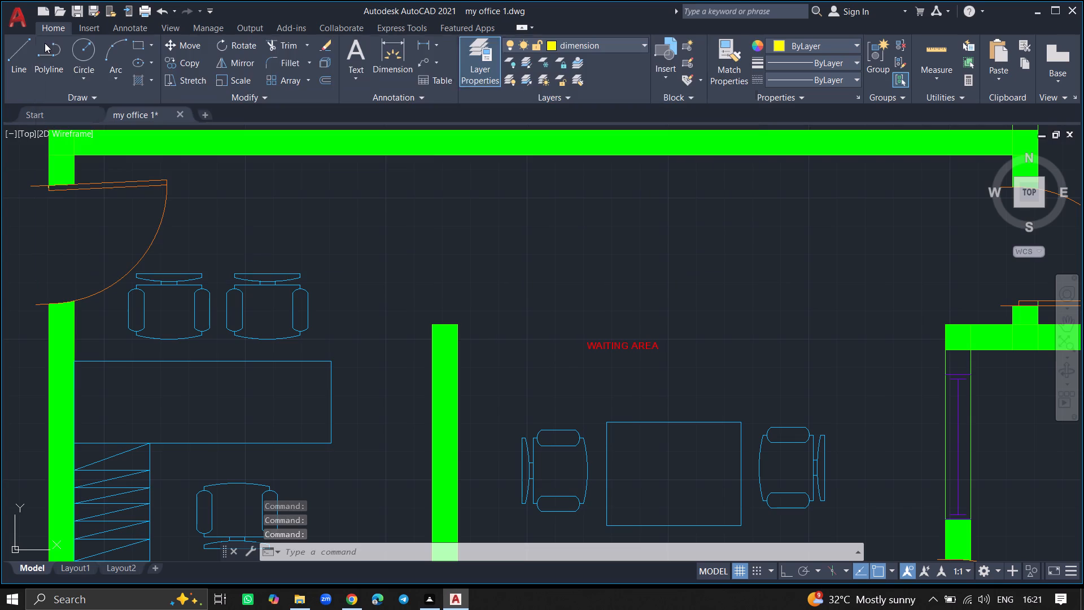
Add linear dimensions for the northwest reception room: north-south beside the partition wall and east-west just north of the southern cabinets, between inner wall faces.
ctrl+scroll(112, 199, down, 2)
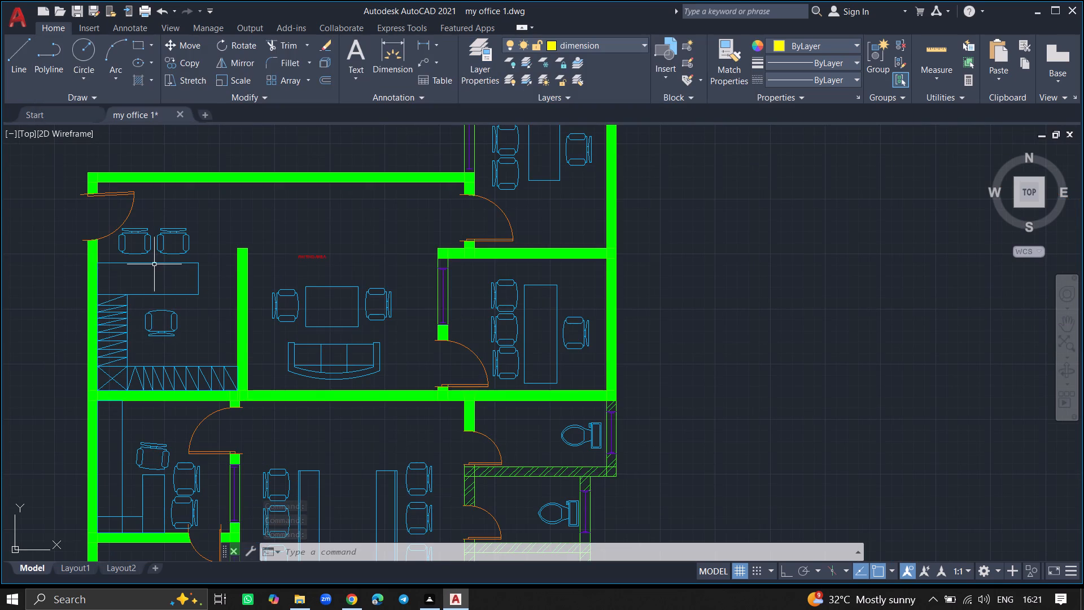
text(DIML)
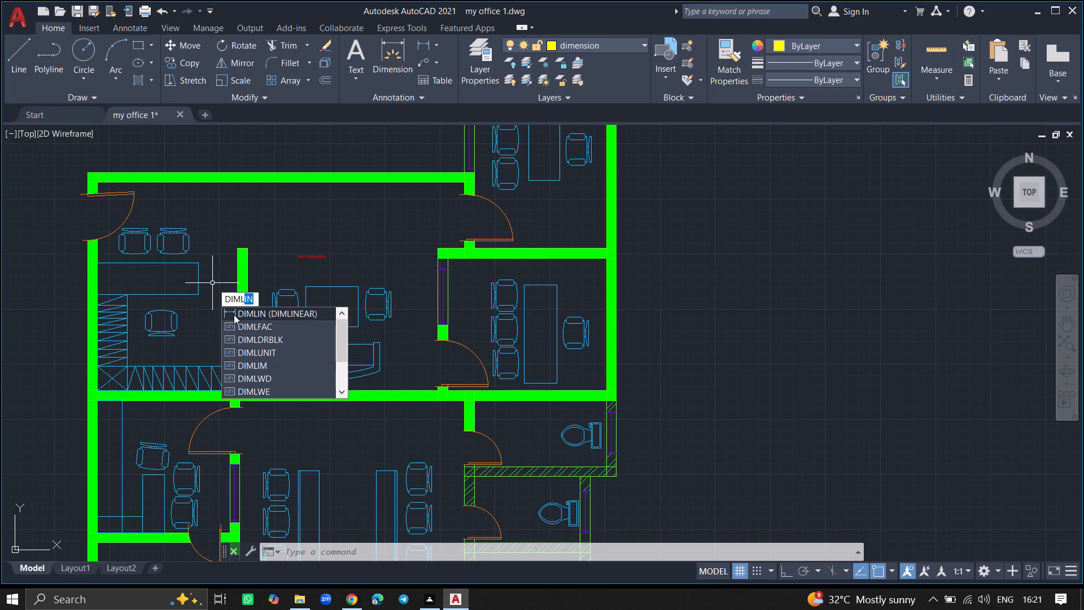
click(234, 315)
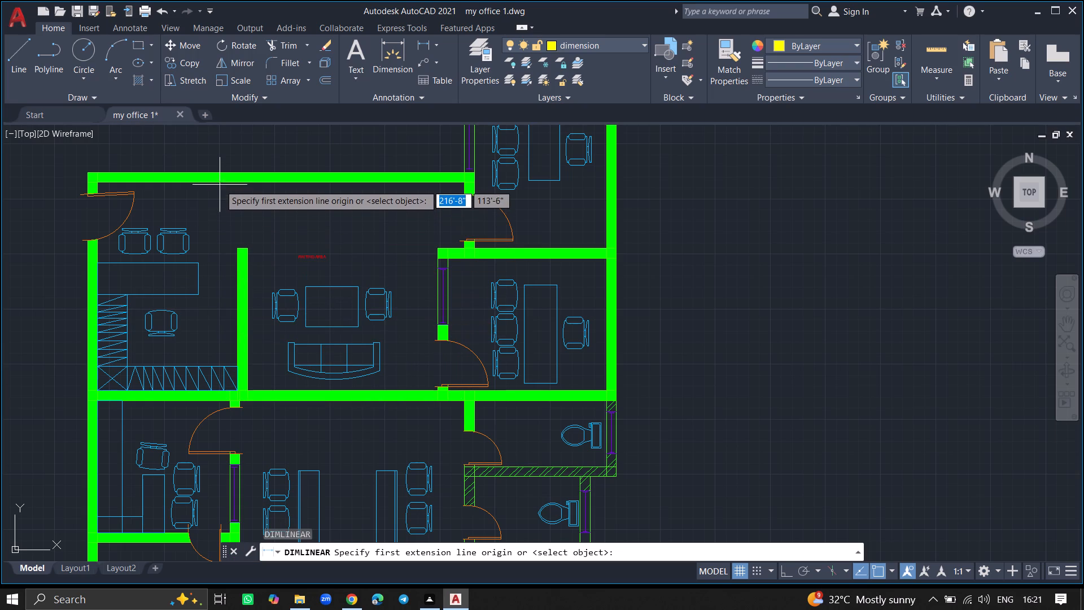
drag(220, 182, 208, 311)
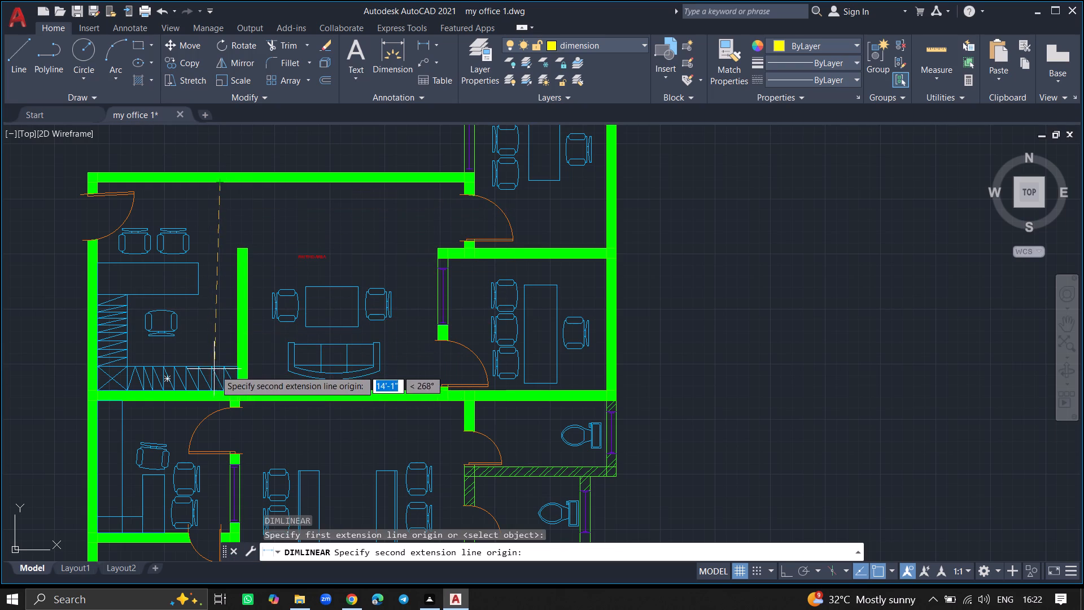
ctrl+scroll(220, 382, up, 1)
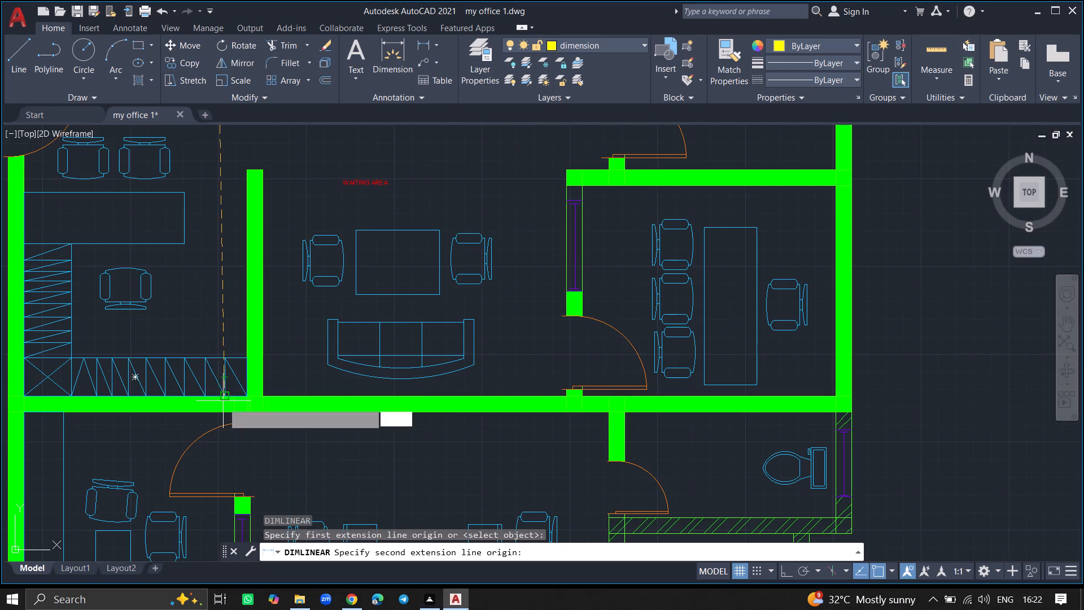
click(223, 403)
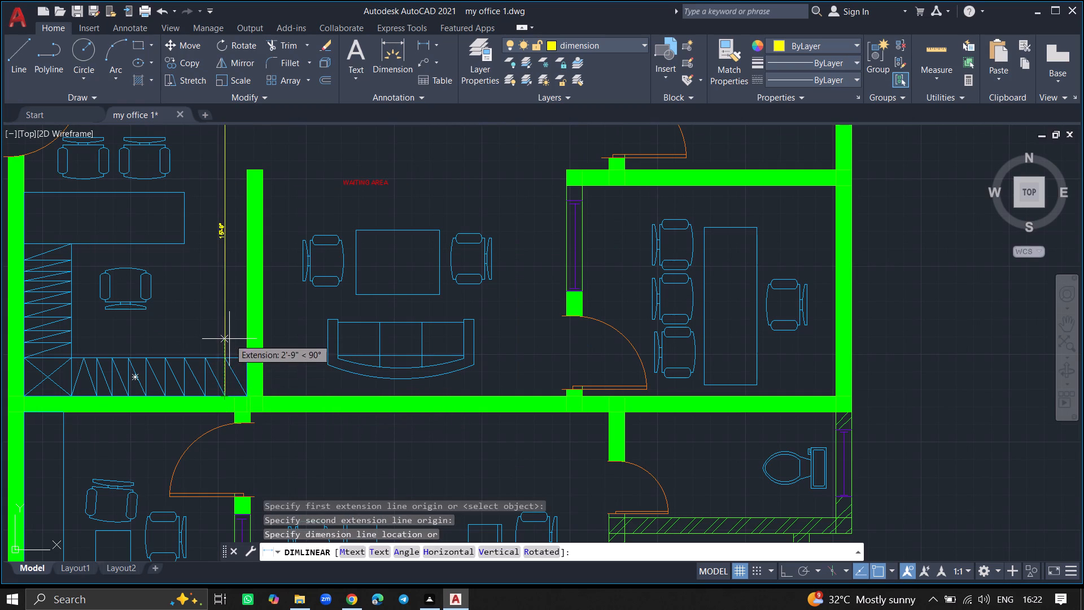
click(229, 339)
key(space)
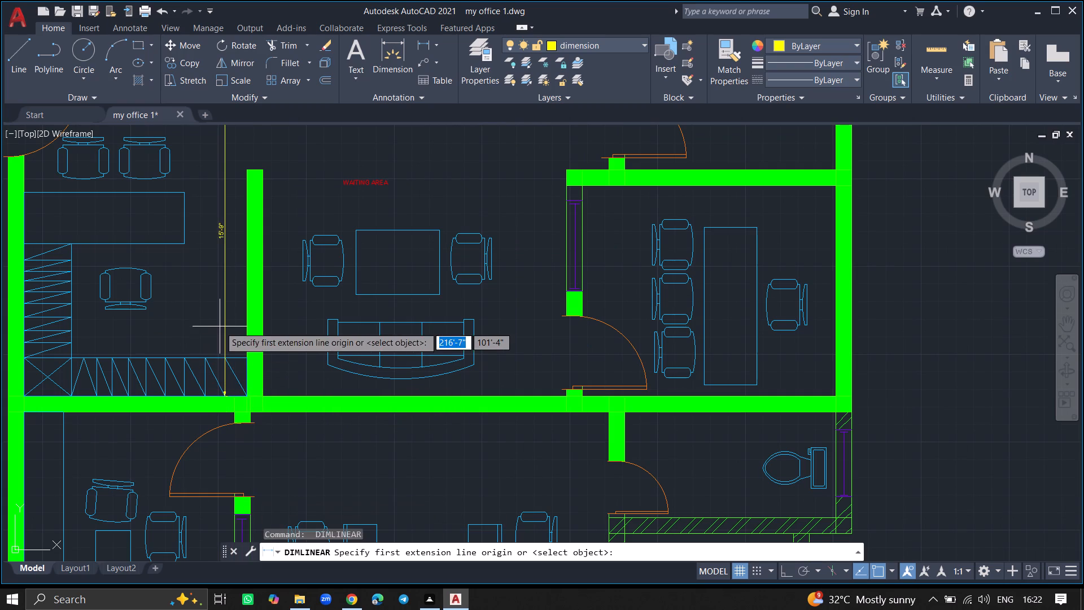
click(246, 327)
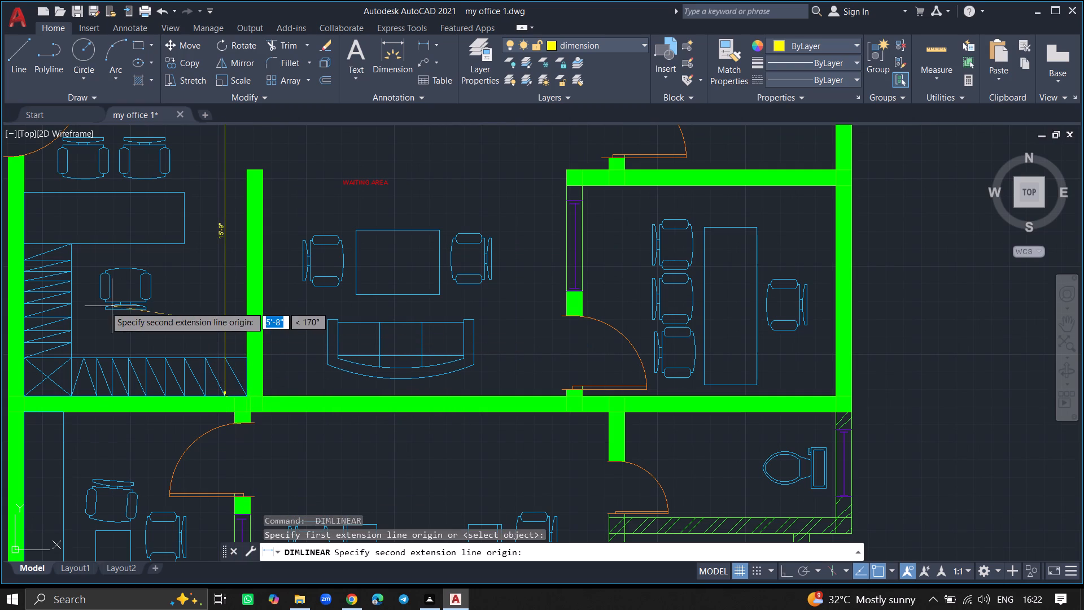
click(23, 322)
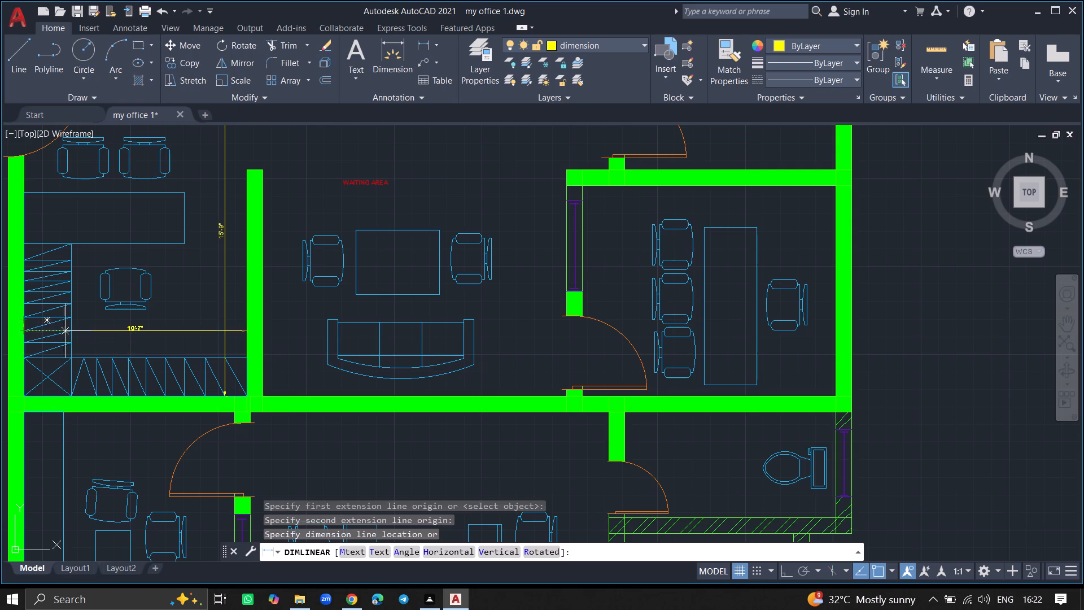
click(67, 331)
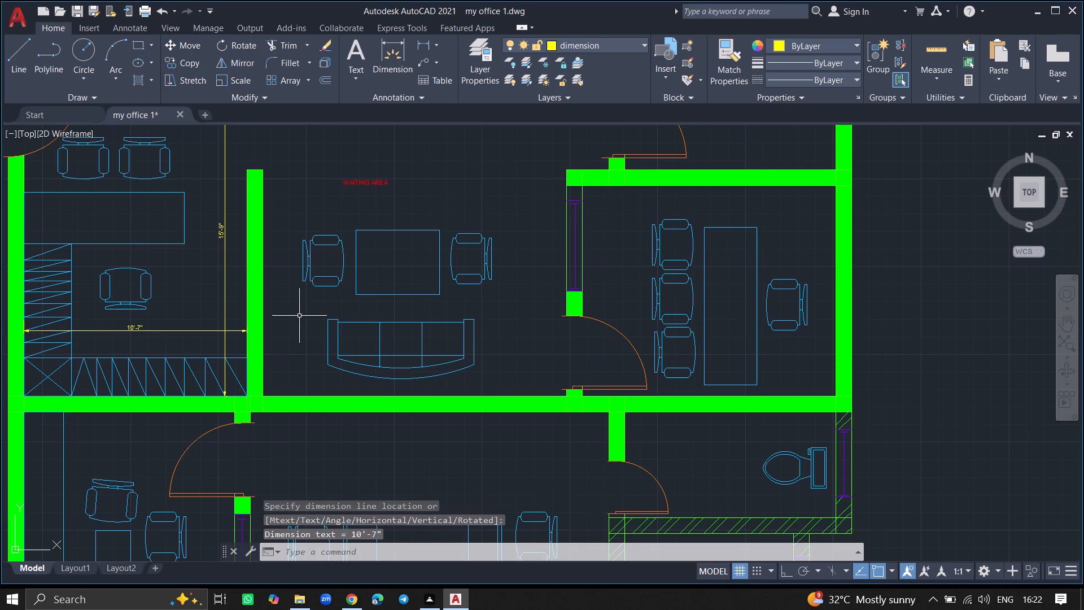
Add linear dimensions for the waiting area: east-west between the table and sofa, and north-south wall to wall east of the seating.
key(space)
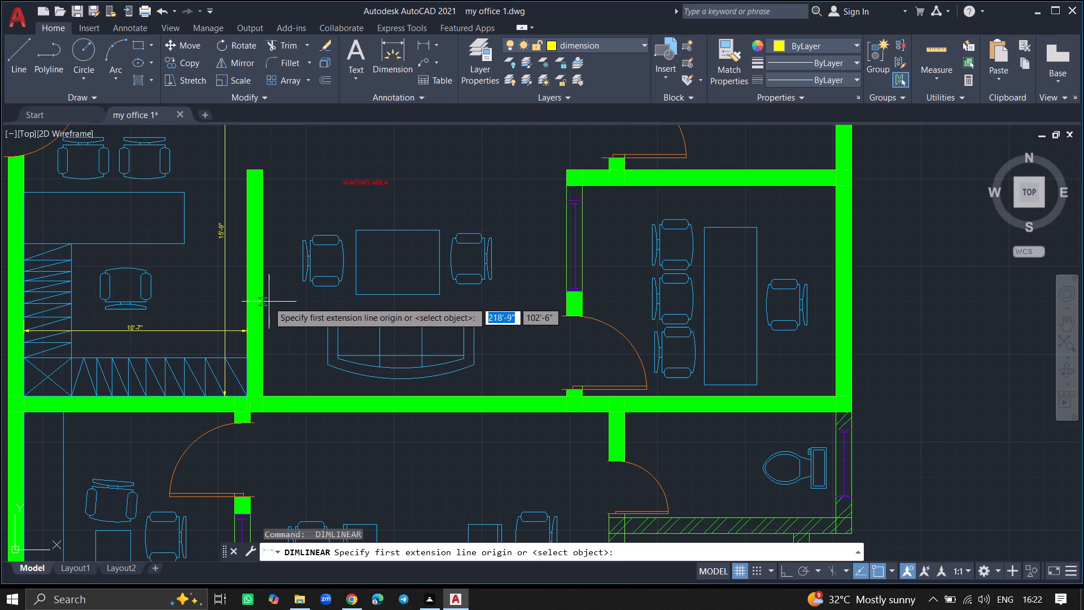
drag(262, 304, 487, 311)
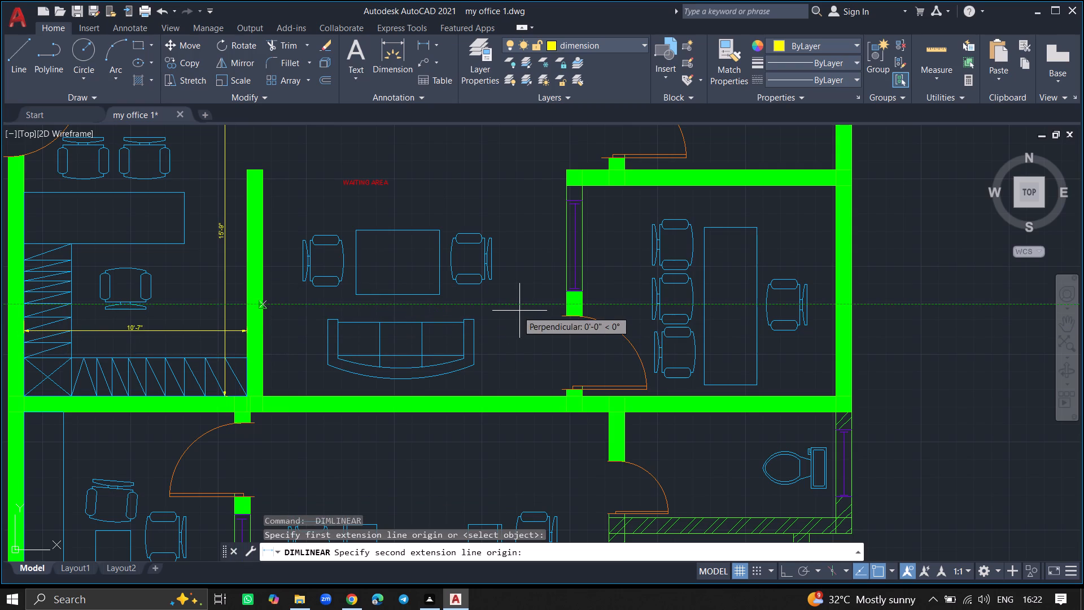
click(562, 303)
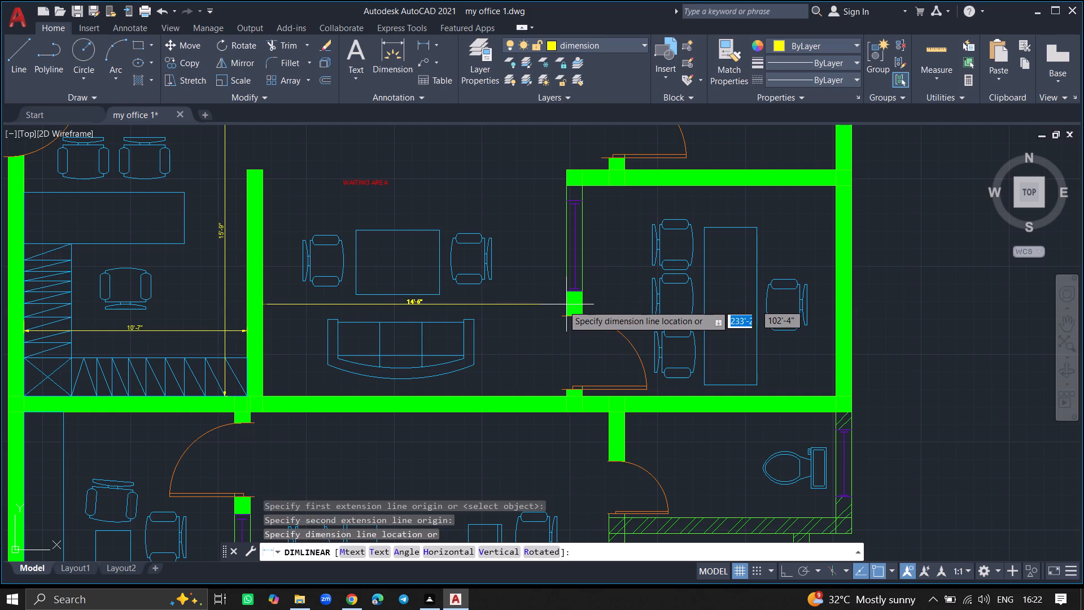
click(563, 308)
key(space)
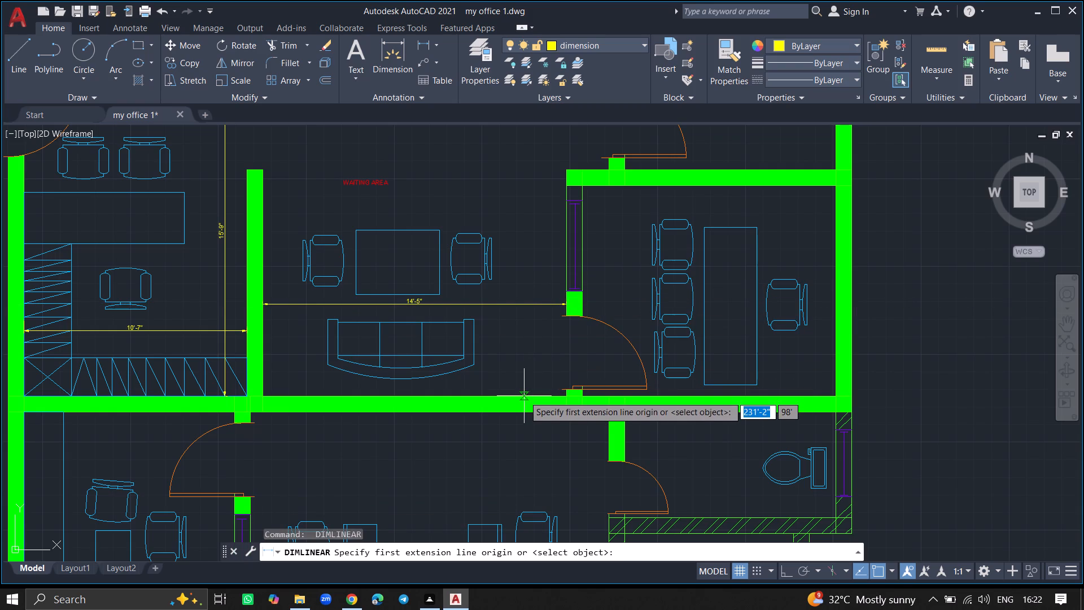
drag(524, 396, 526, 295)
ctrl+scroll(526, 295, down, 2)
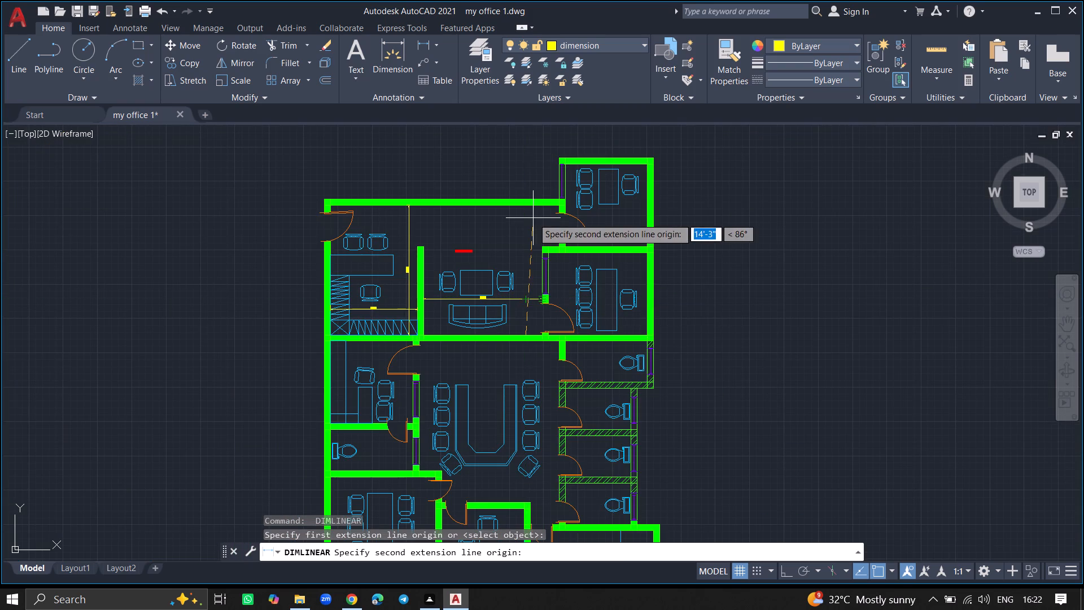
ctrl+scroll(524, 207, up, 4)
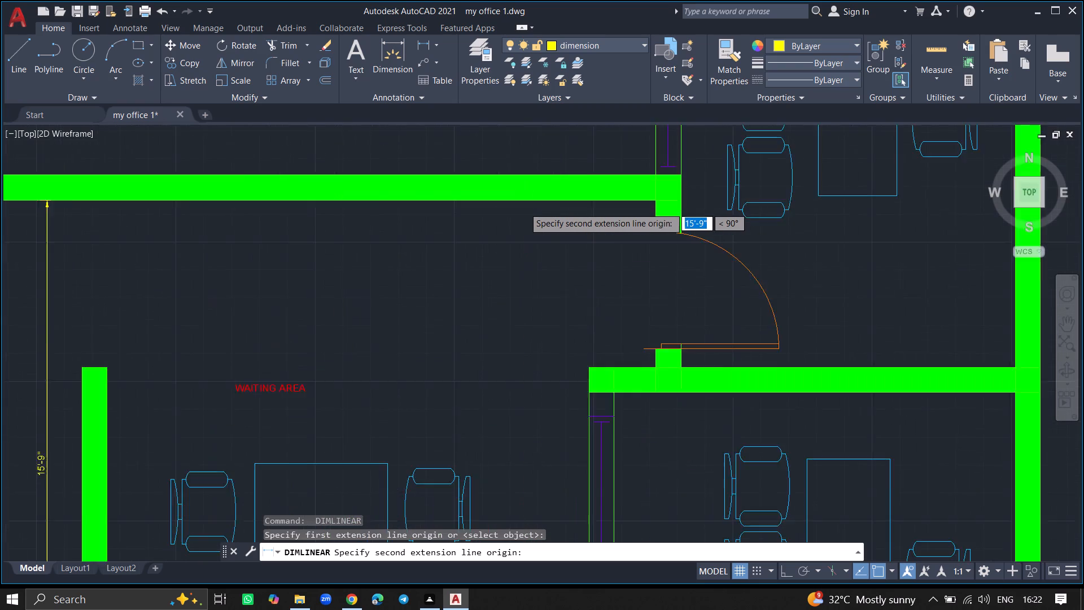
click(520, 196)
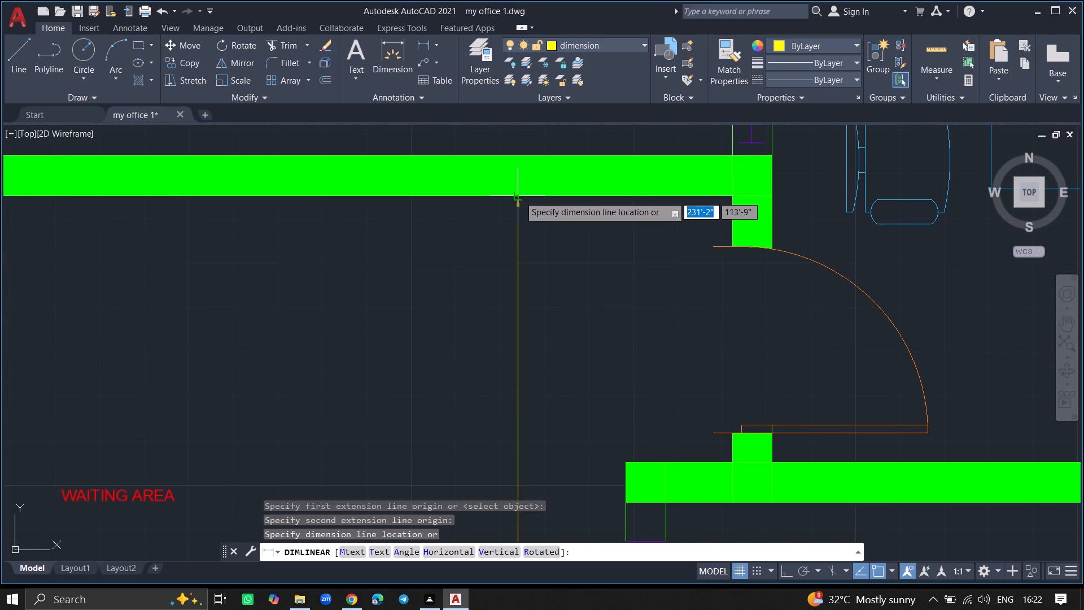
click(490, 214)
Add linear dimensions for the three-visitor-chair office east of the waiting area: east-west near its north wall and north-south near its east wall.
ctrl+scroll(501, 258, down, 3)
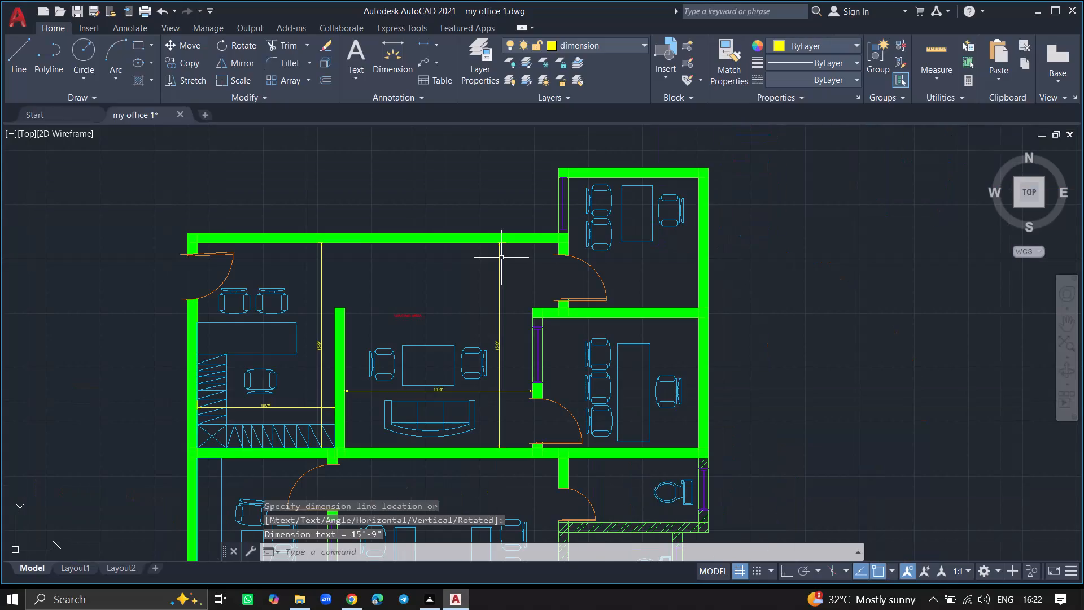
key(space)
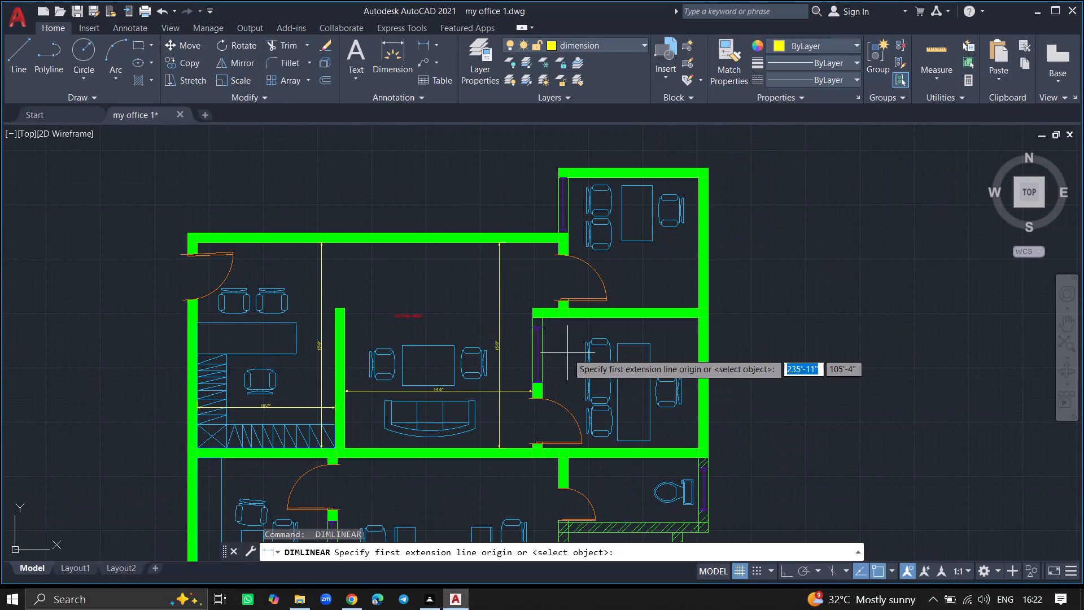
click(543, 328)
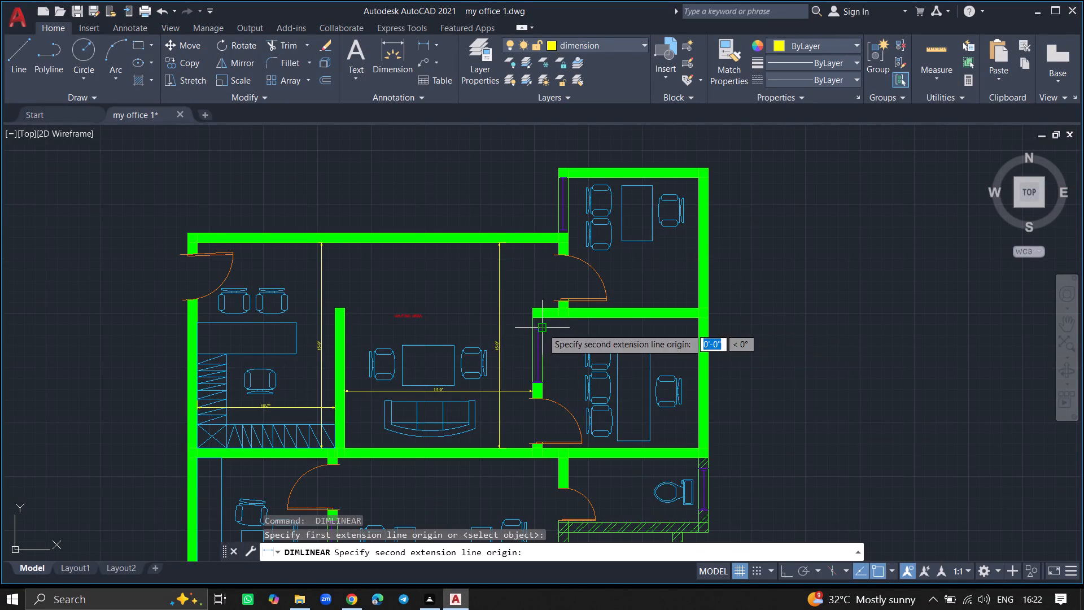
ctrl+scroll(627, 331, up, 3)
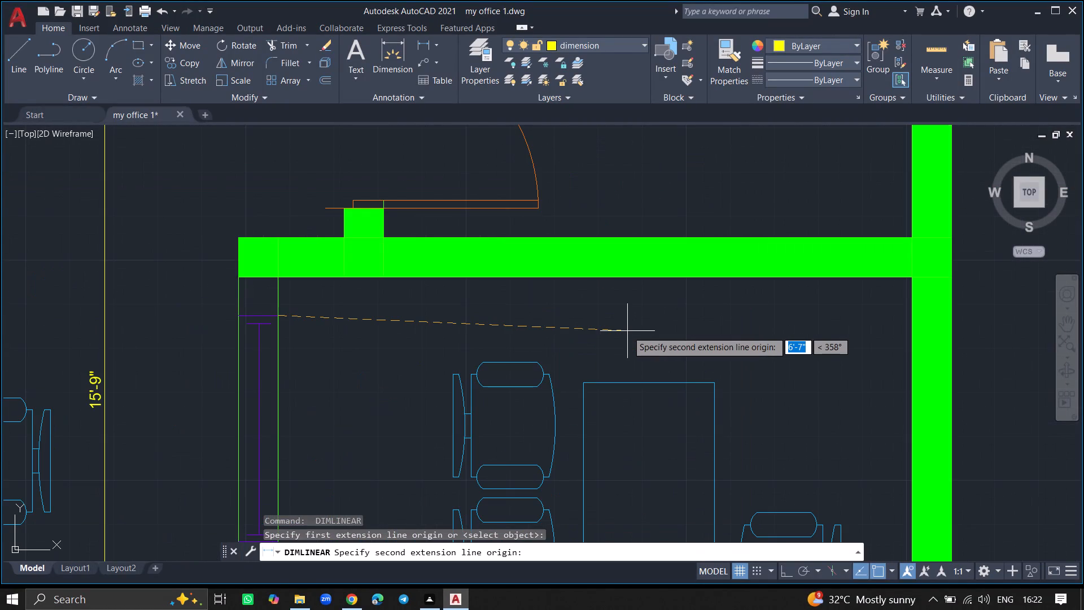
click(910, 319)
click(909, 326)
ctrl+scroll(909, 326, down, 2)
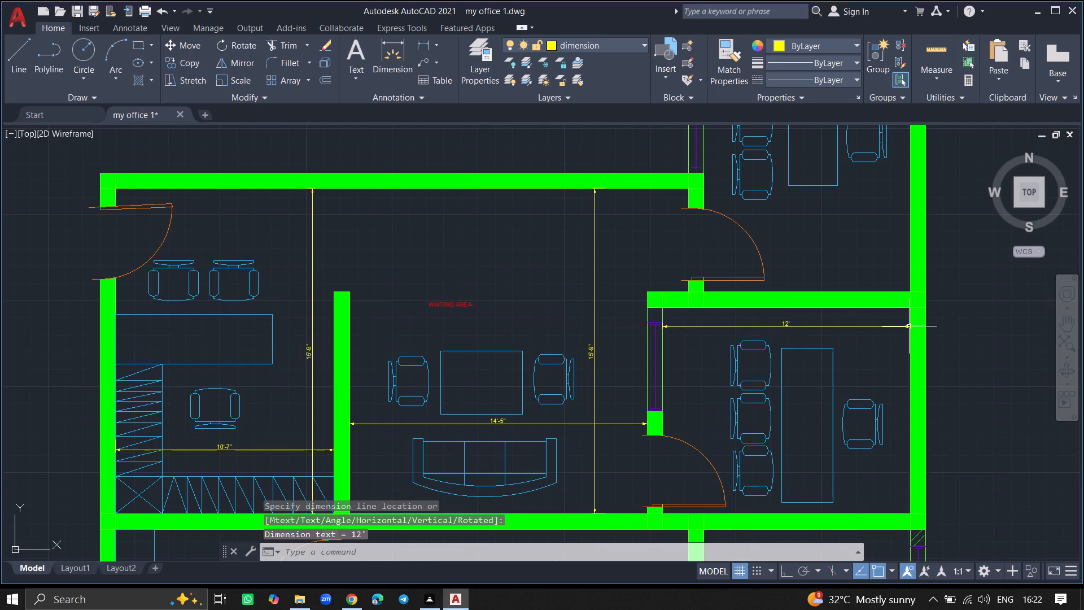
text(DIM)
click(914, 511)
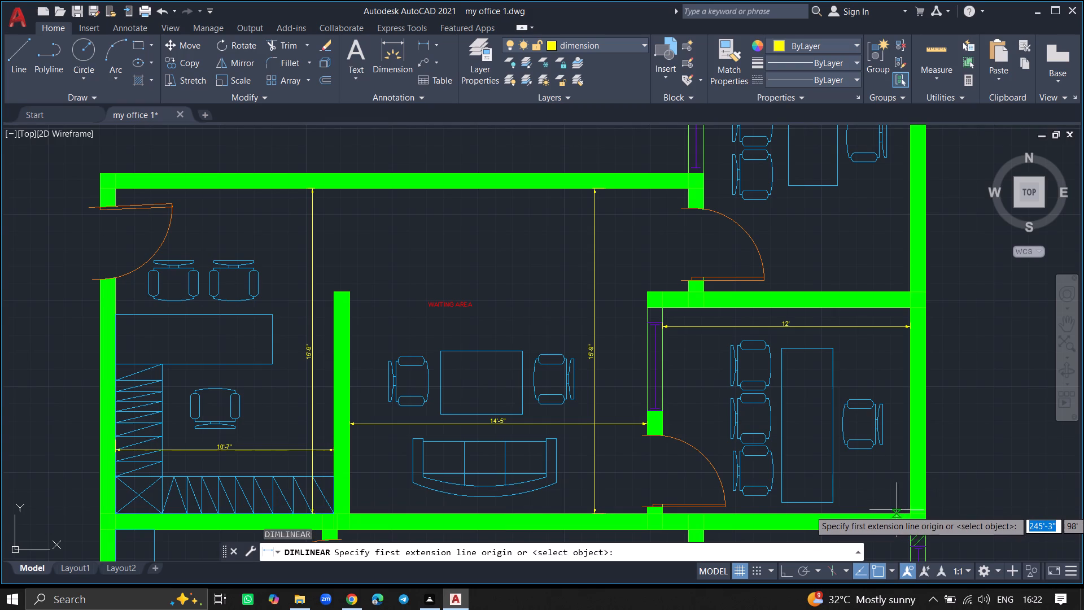
click(897, 512)
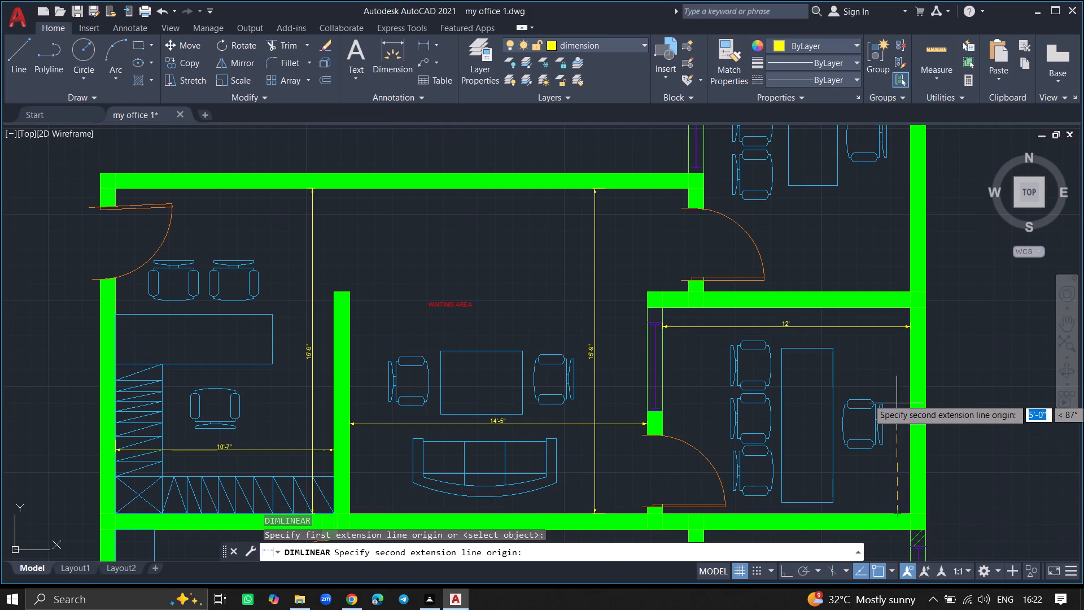
click(896, 312)
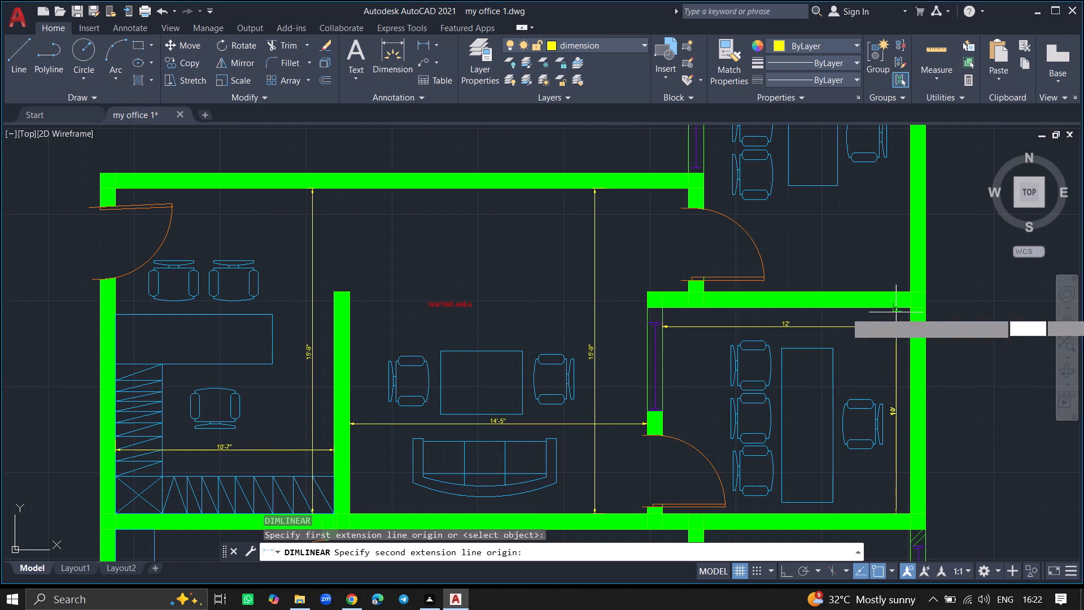
click(893, 312)
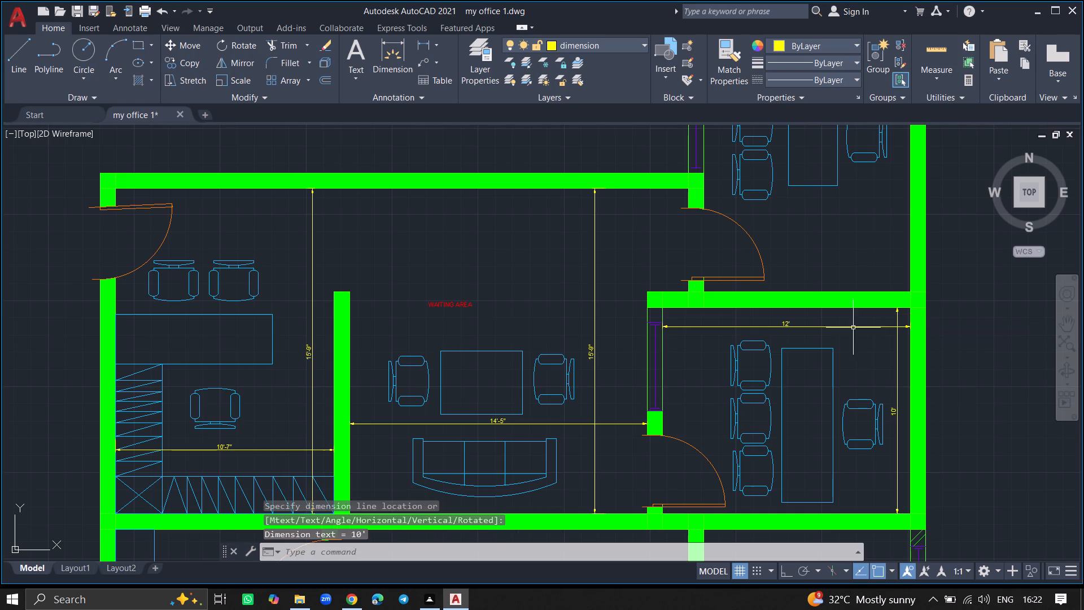
Add a north-south linear dimension to the northeast corner office, between its inner wall faces near the east wall.
text(DIM)
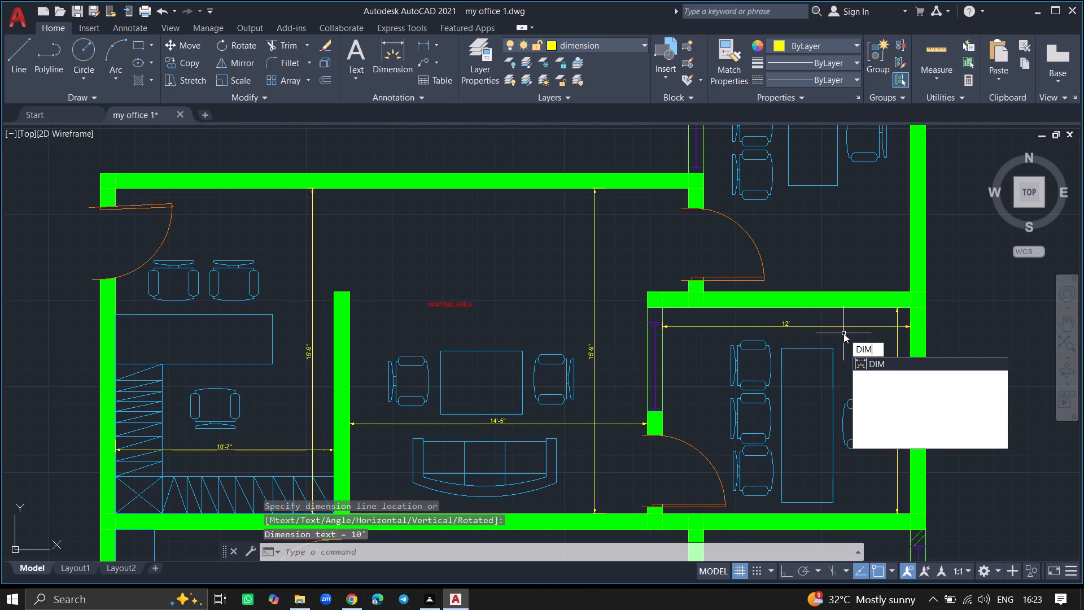
click(862, 372)
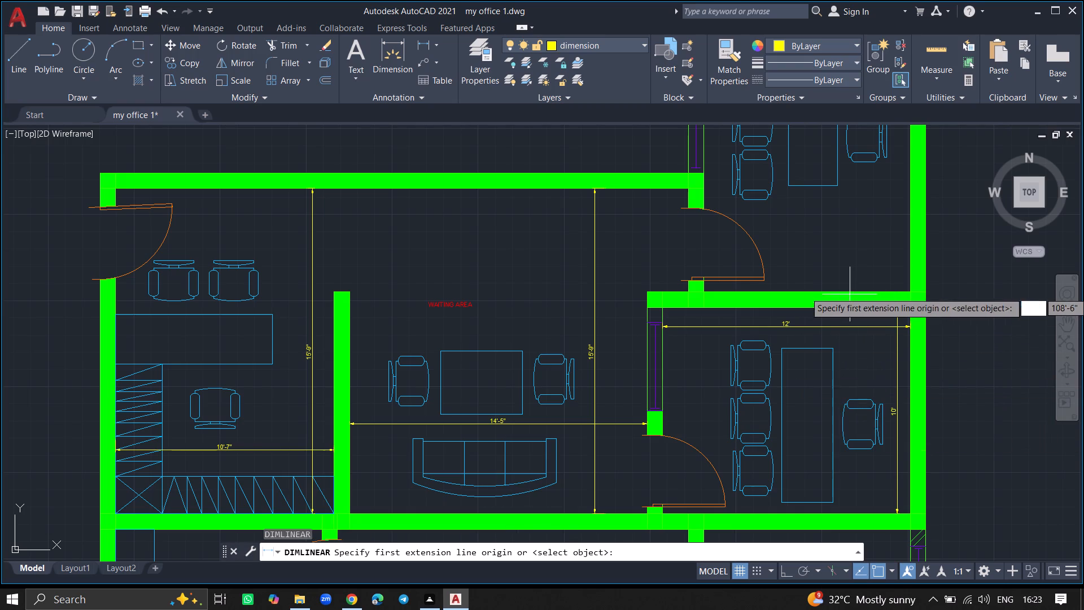
ctrl+scroll(849, 284, down, 1)
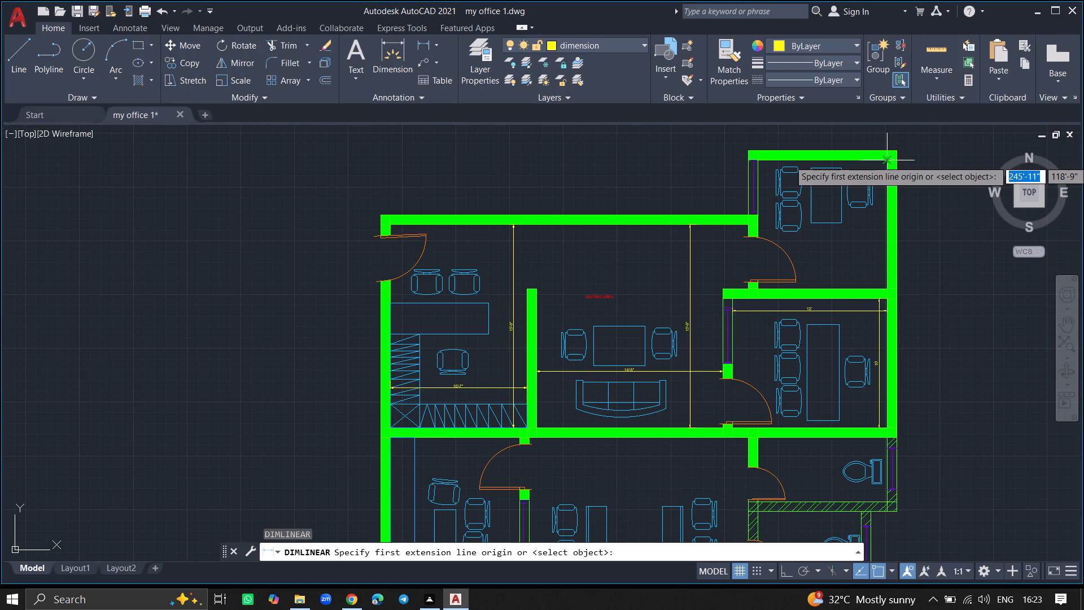
ctrl+scroll(871, 162, up, 3)
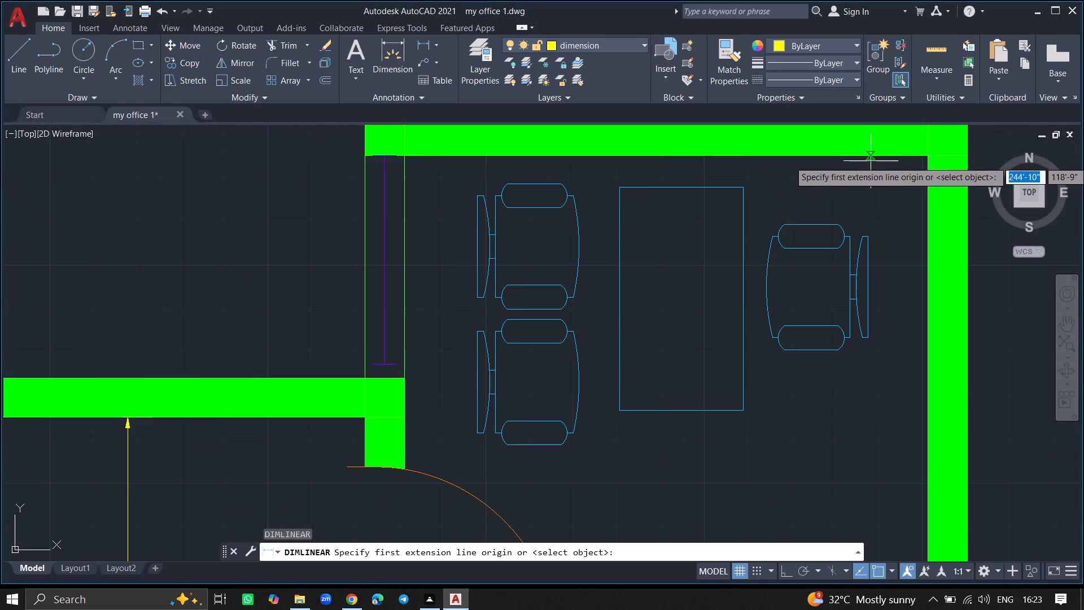
drag(869, 156, 875, 328)
ctrl+scroll(875, 328, down, 2)
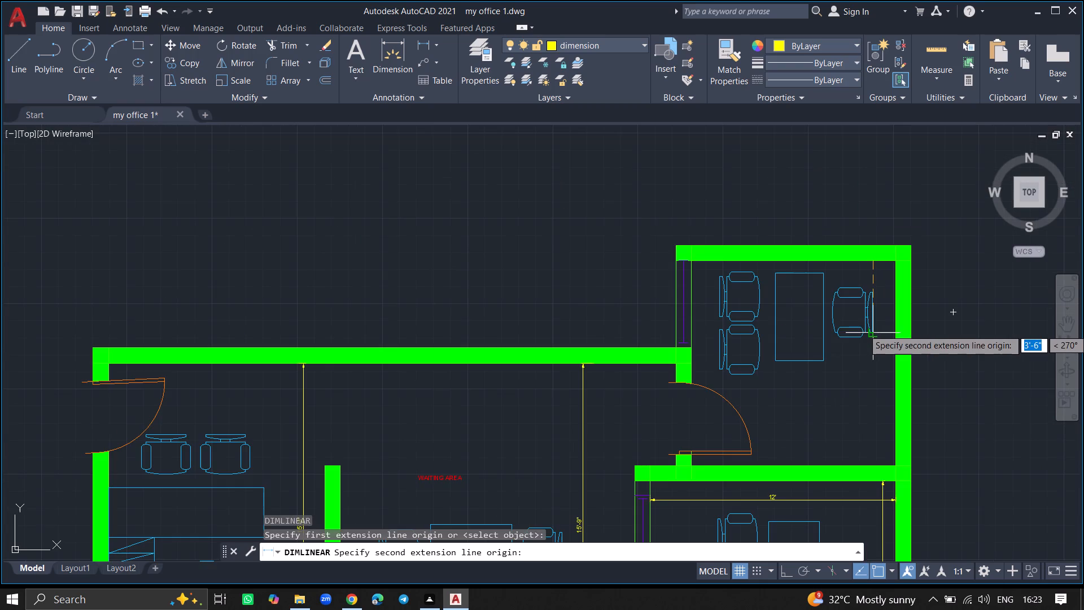
click(871, 462)
click(877, 460)
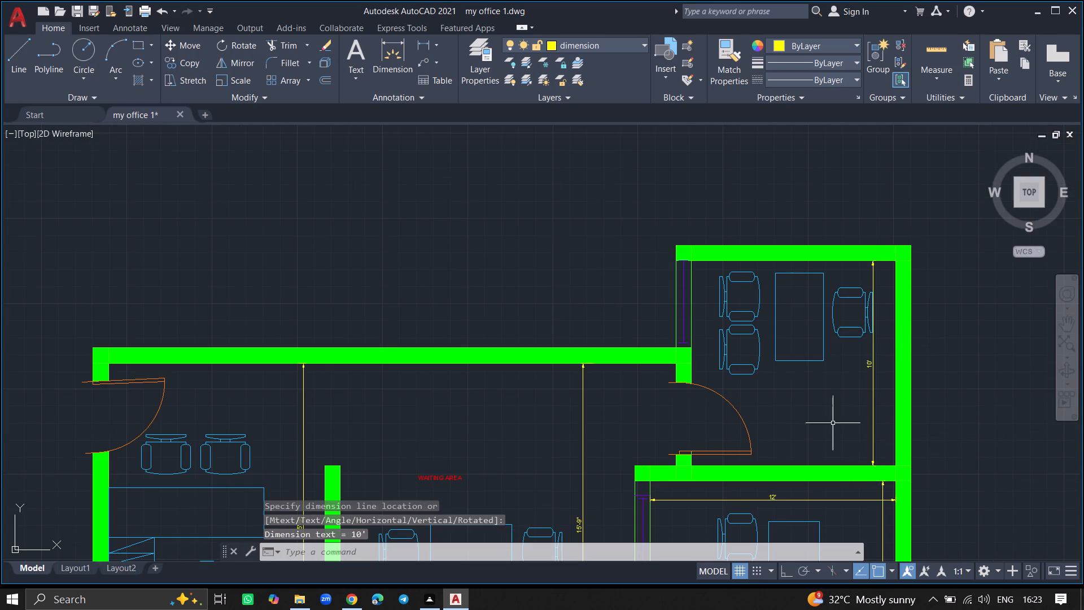
Add an east-west linear dimension to the northeast corner office, between its inner wall faces near the north wall.
text(DIML)
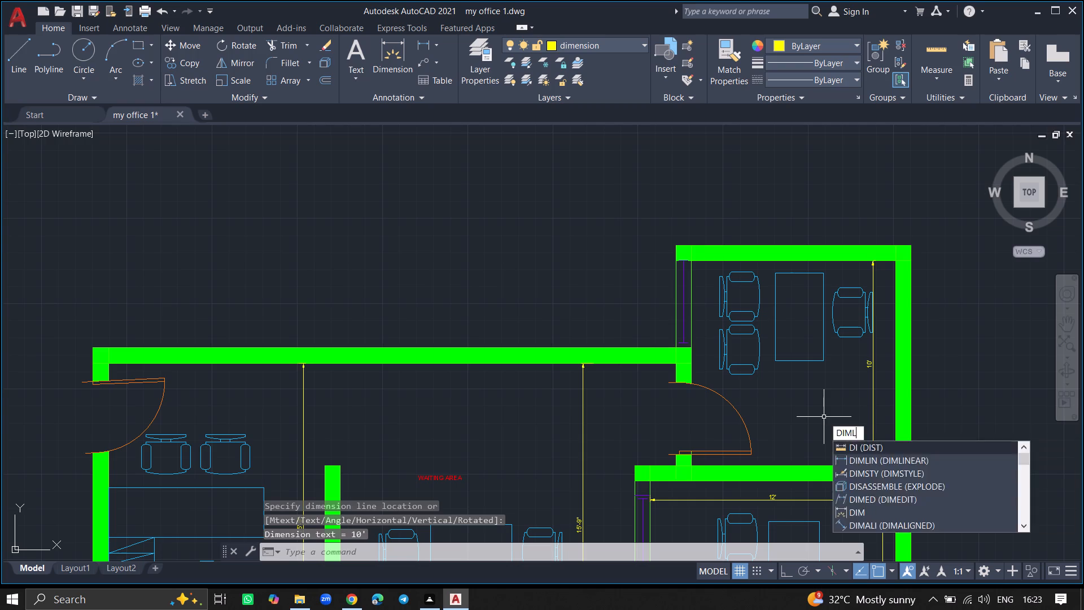
click(846, 443)
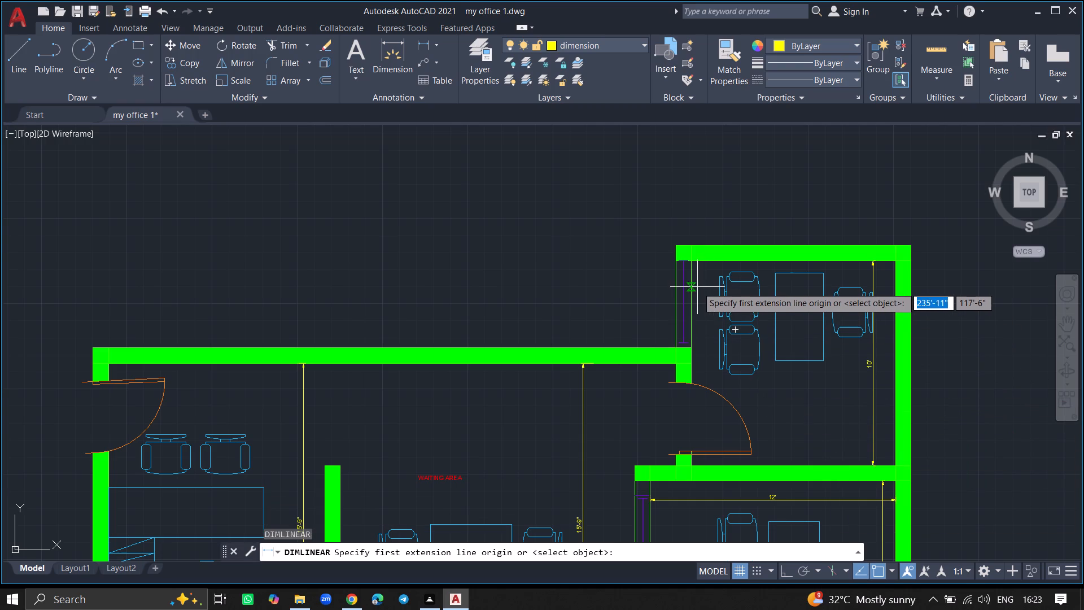
drag(690, 285, 871, 280)
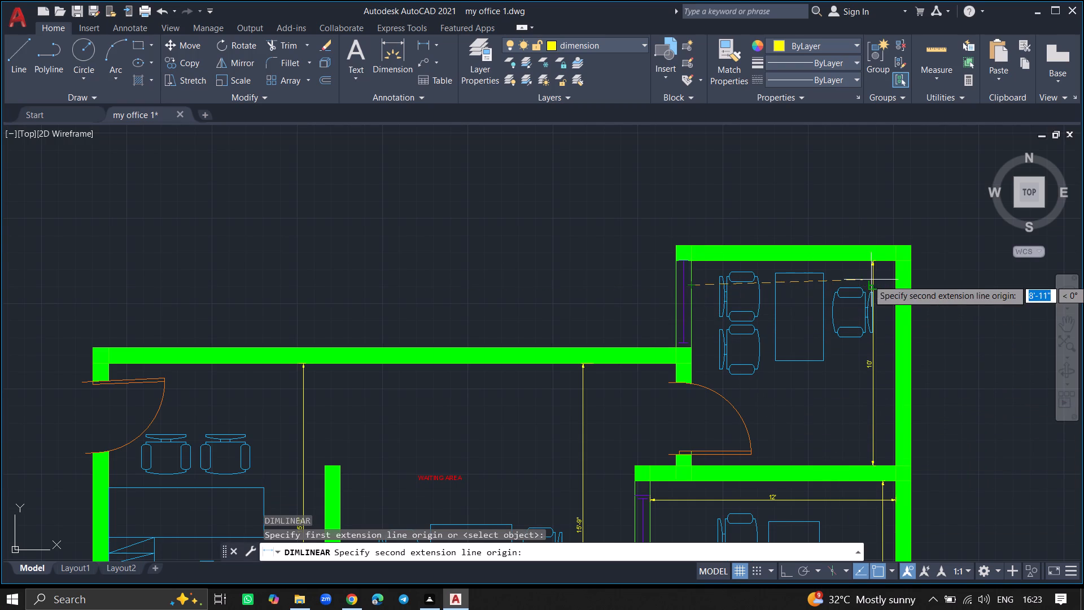
click(894, 286)
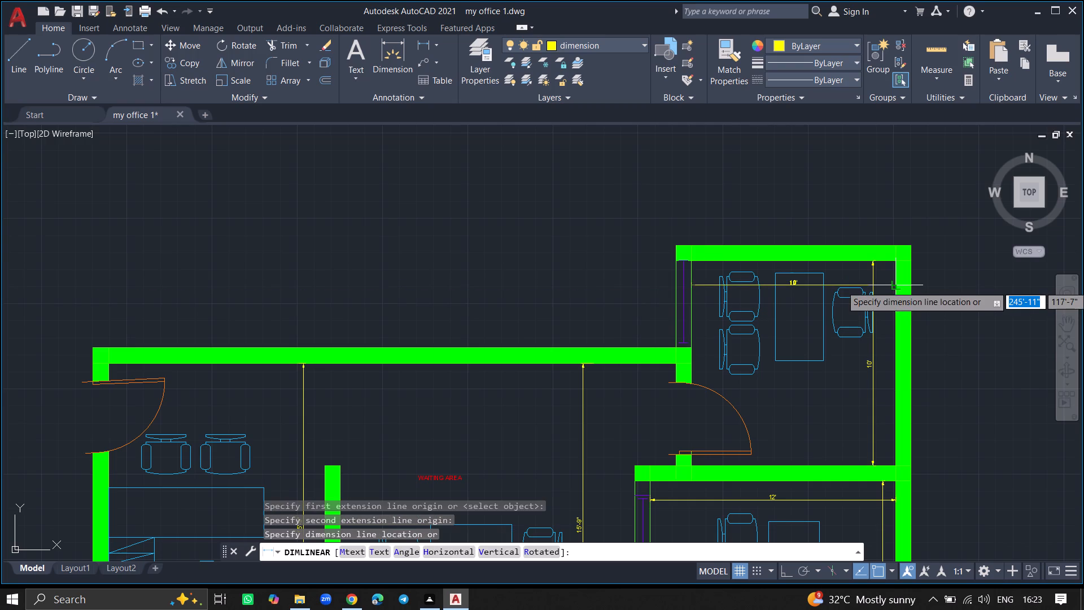
click(894, 291)
Add linear dimensions for the office south of reception: north-south wall to wall west of the desk, and east-west from the east window to the west wall.
ctrl+scroll(843, 333, down, 1)
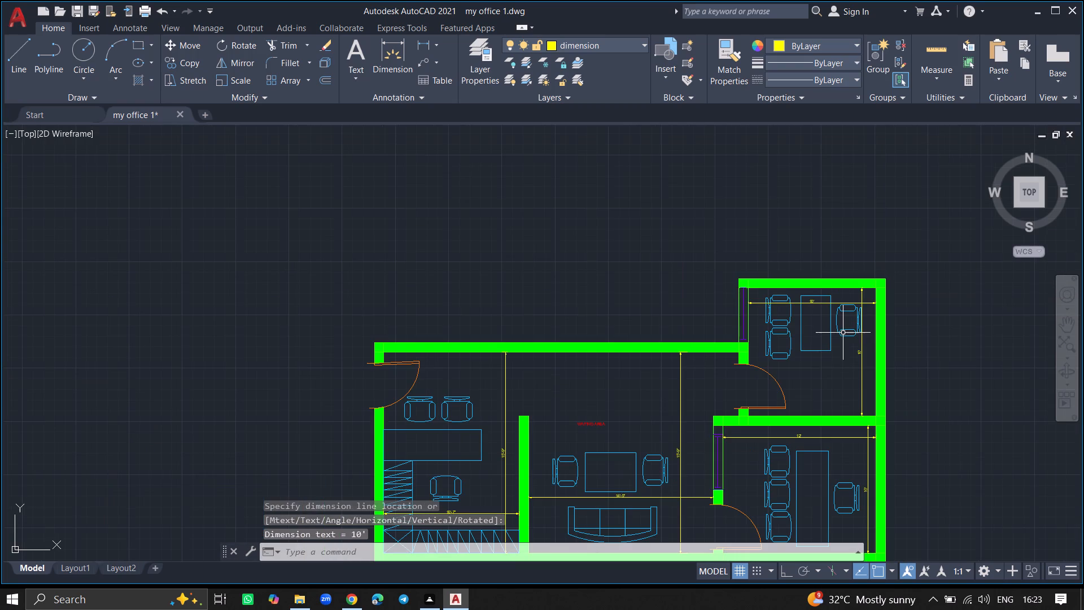
ctrl+scroll(851, 382, down, 3)
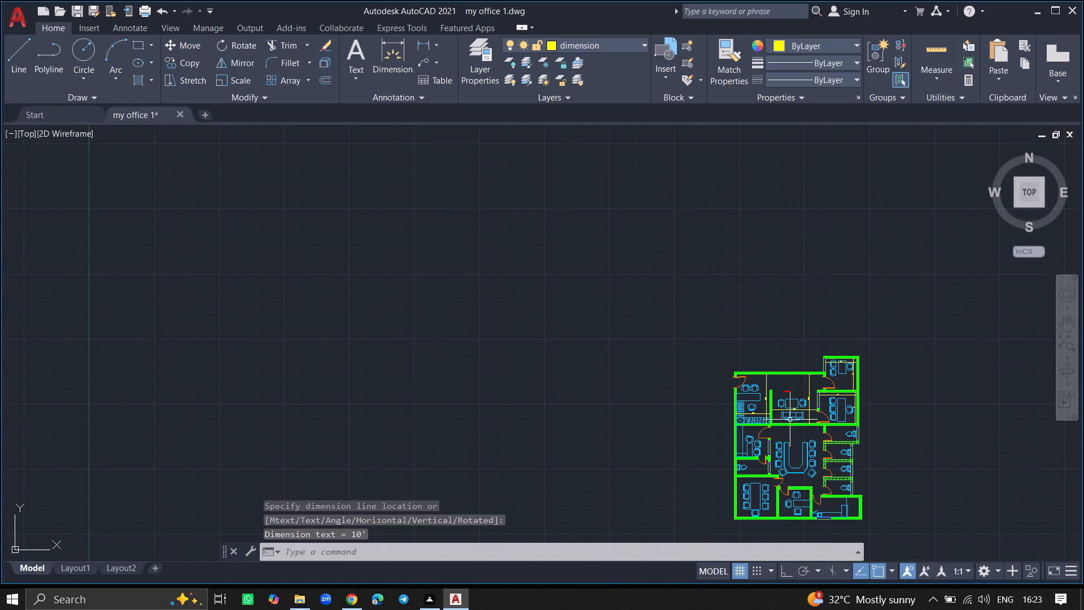
ctrl+scroll(762, 460, up, 5)
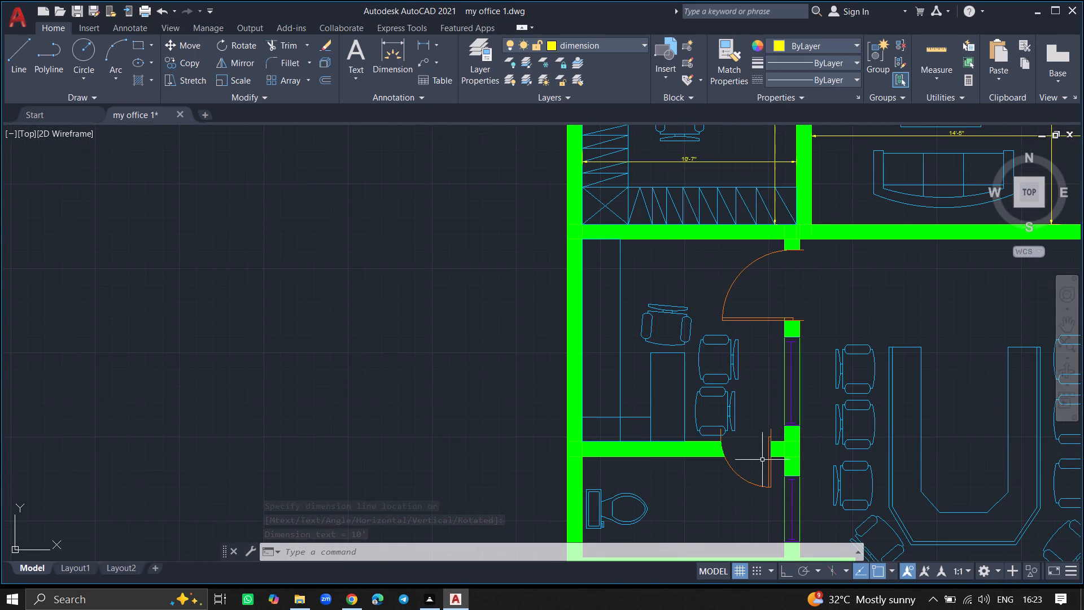
text(DIML)
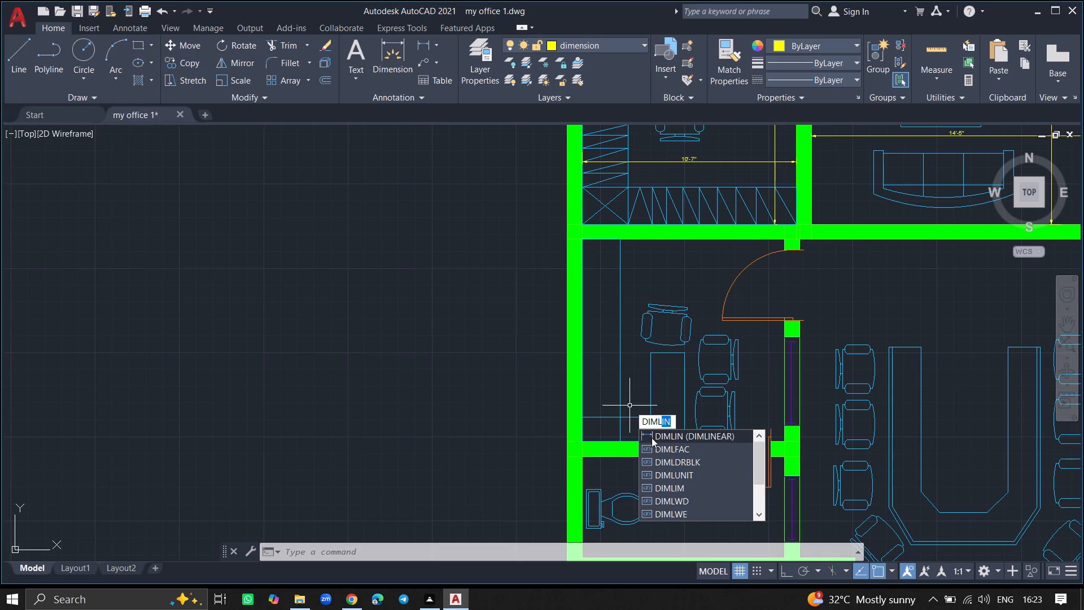
click(652, 438)
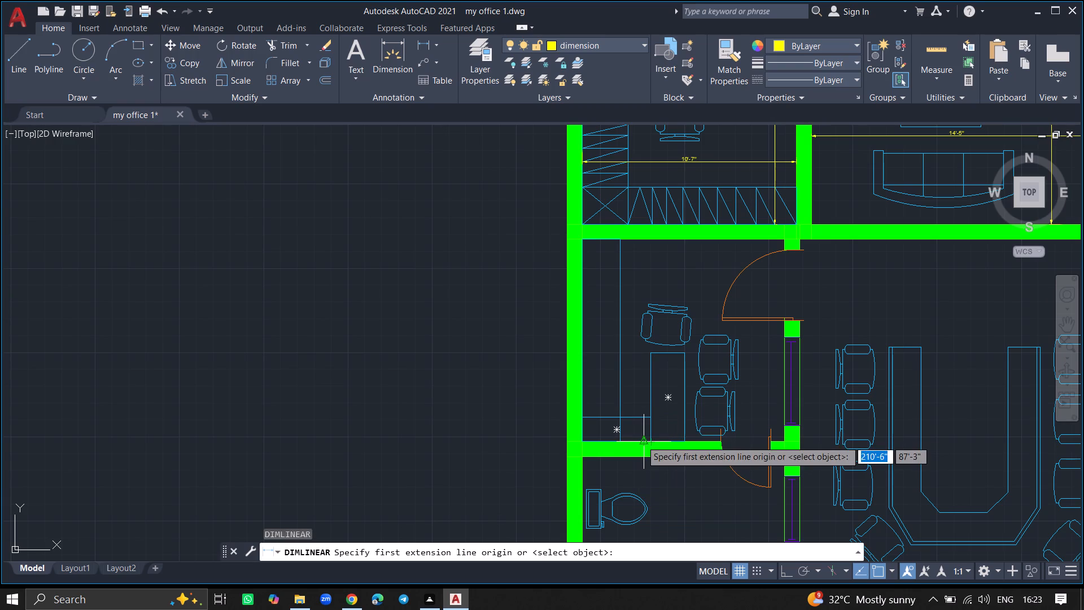
click(641, 441)
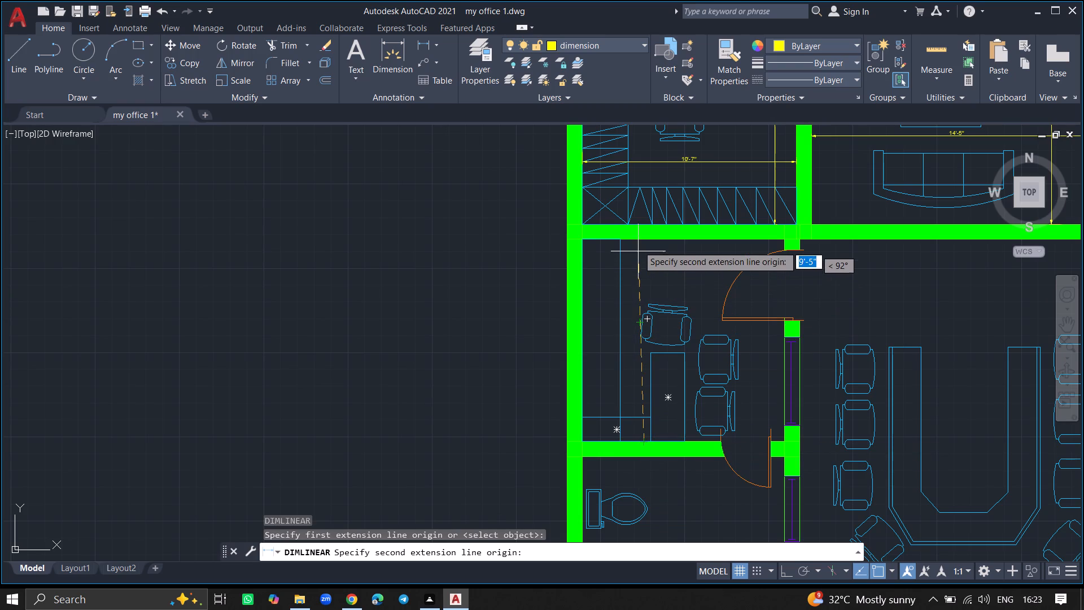
click(641, 241)
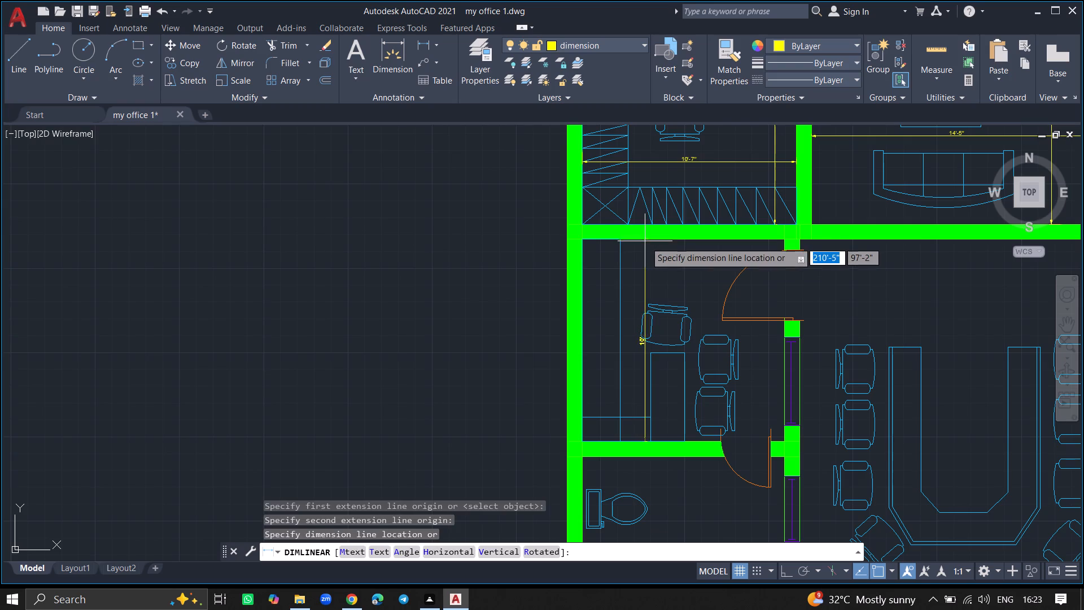
click(646, 242)
text(DIML)
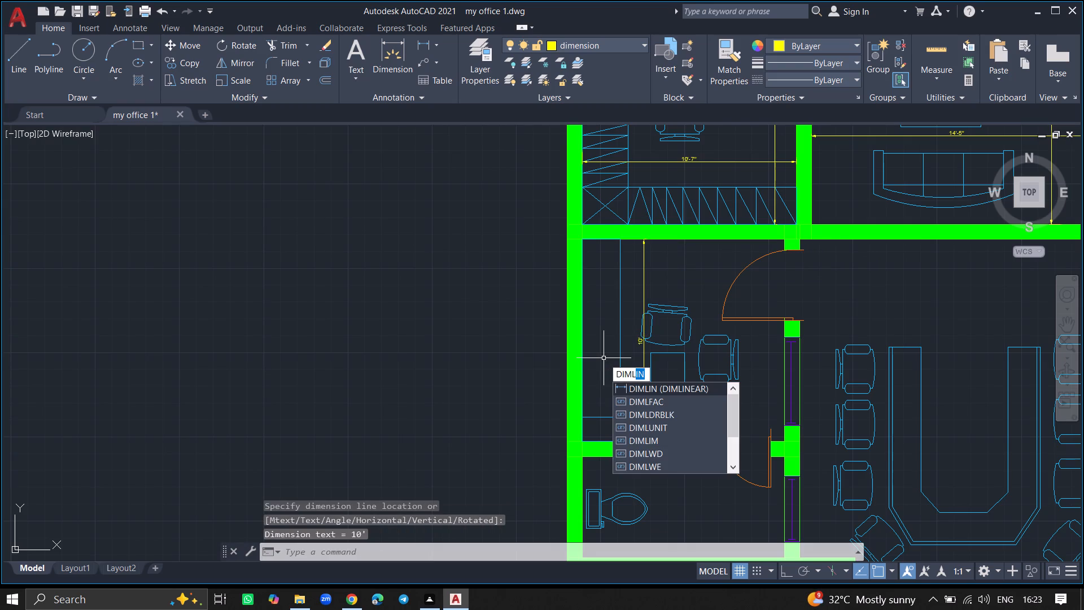
click(621, 385)
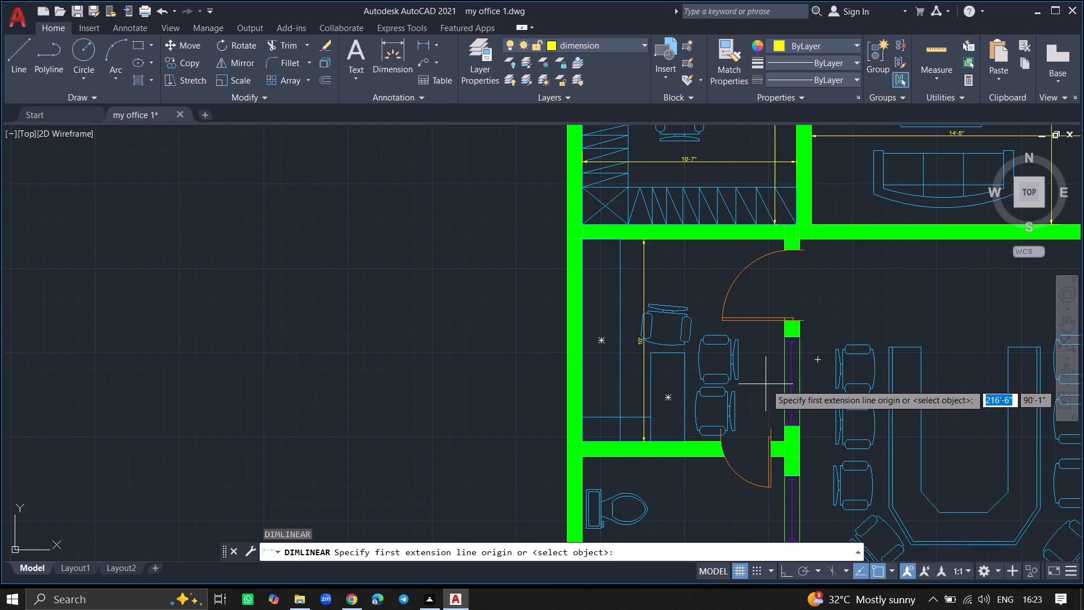
click(784, 387)
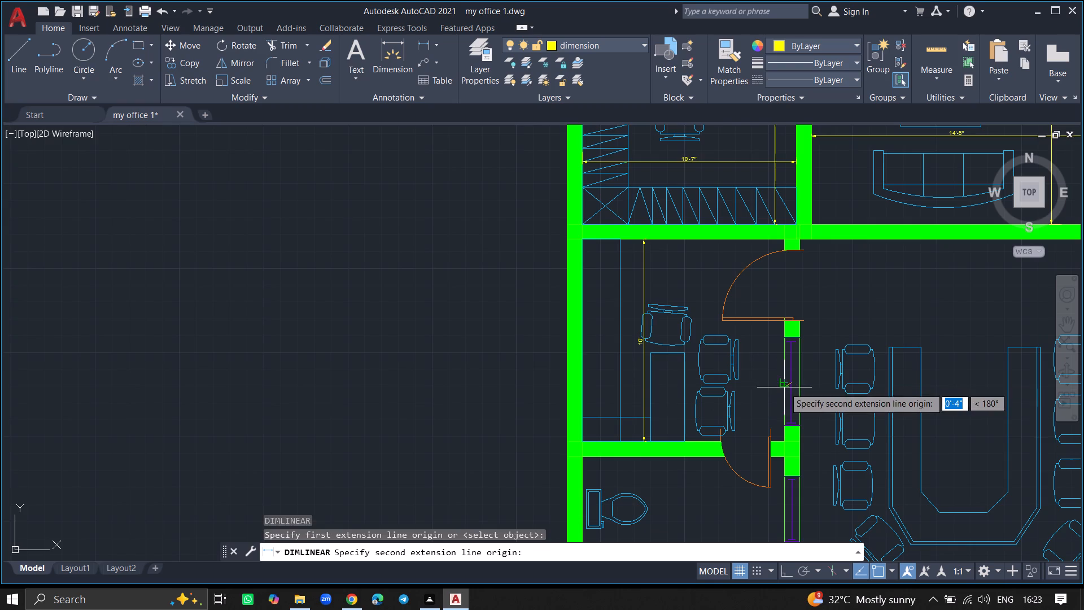
click(583, 387)
click(588, 382)
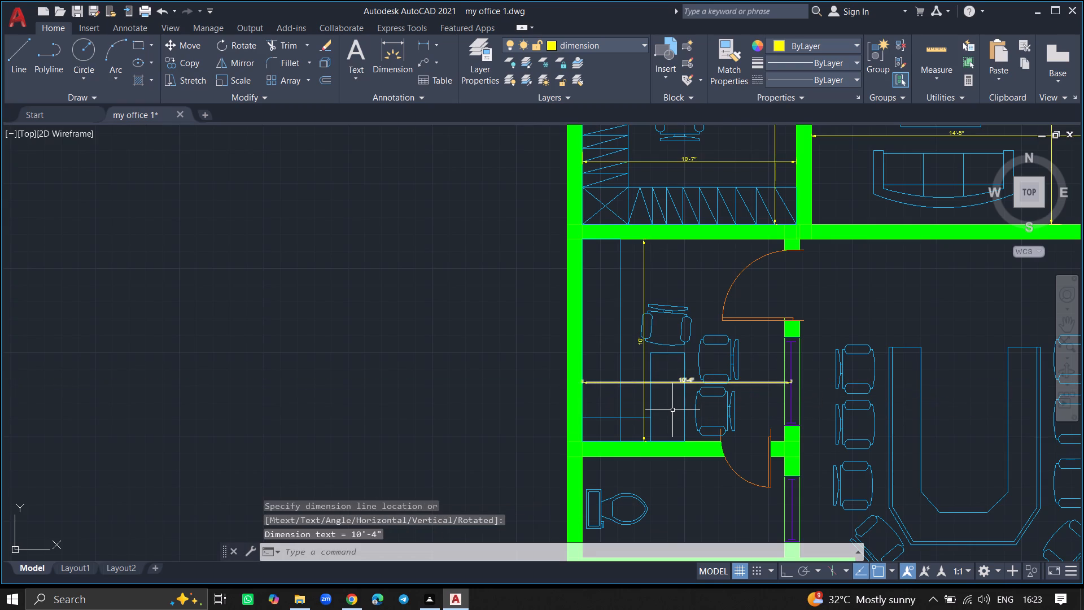
Add linear dimensions for the west-side toilet: north-south wall to wall east of the fixture, and east-west between inner wall faces south of it.
ctrl+scroll(685, 378, down, 4)
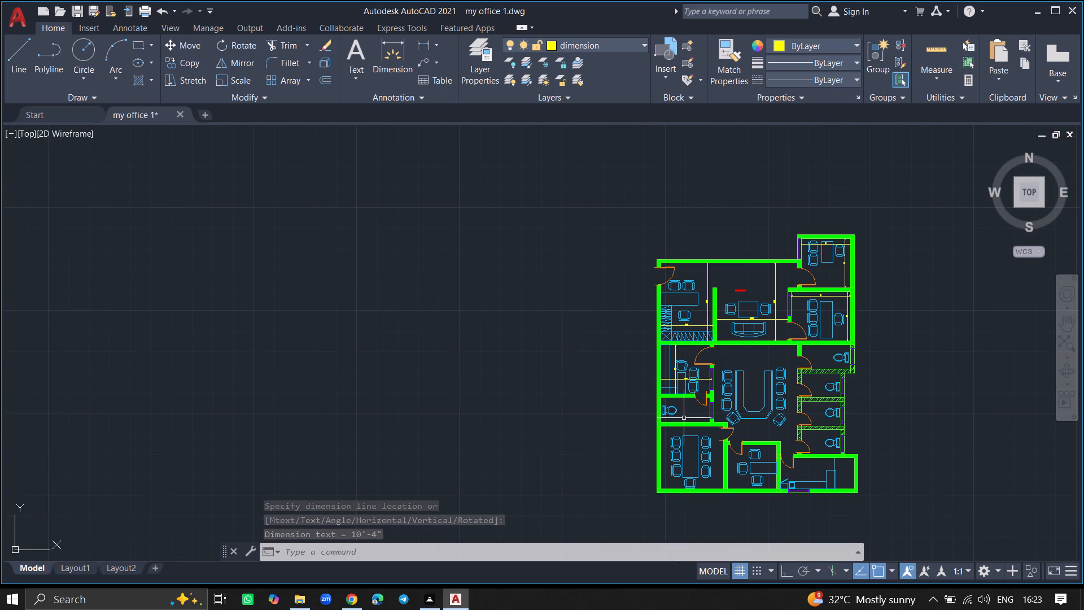
ctrl+scroll(684, 420, up, 6)
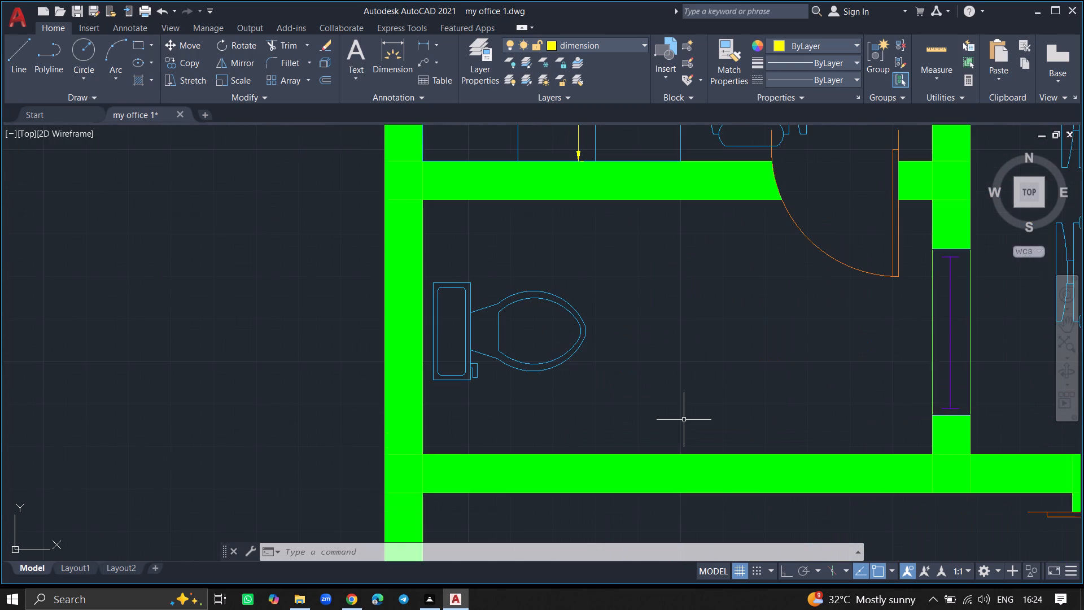
text(DIM)
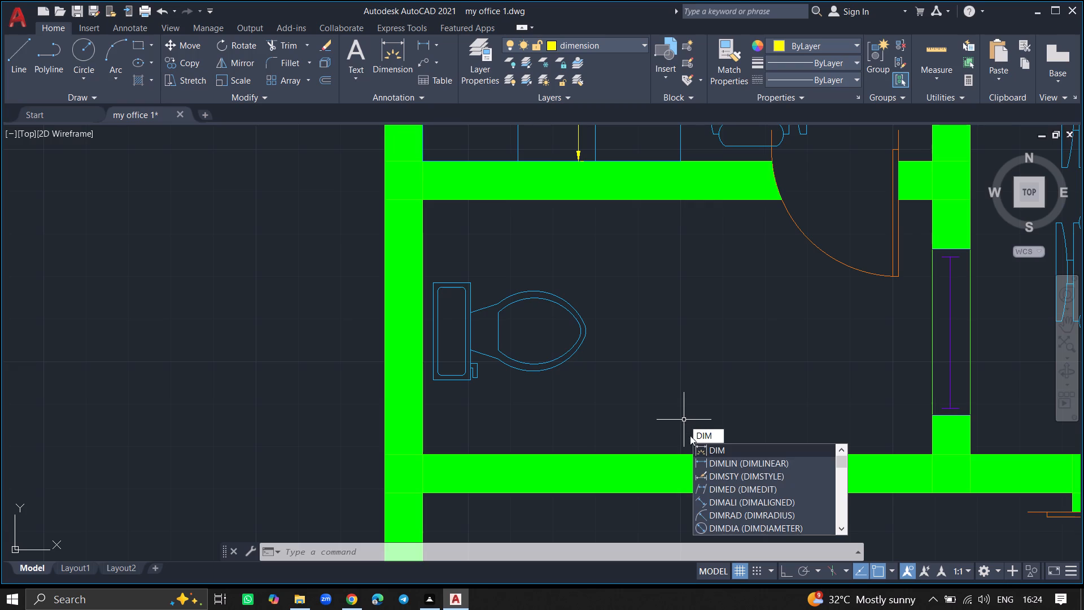
click(716, 460)
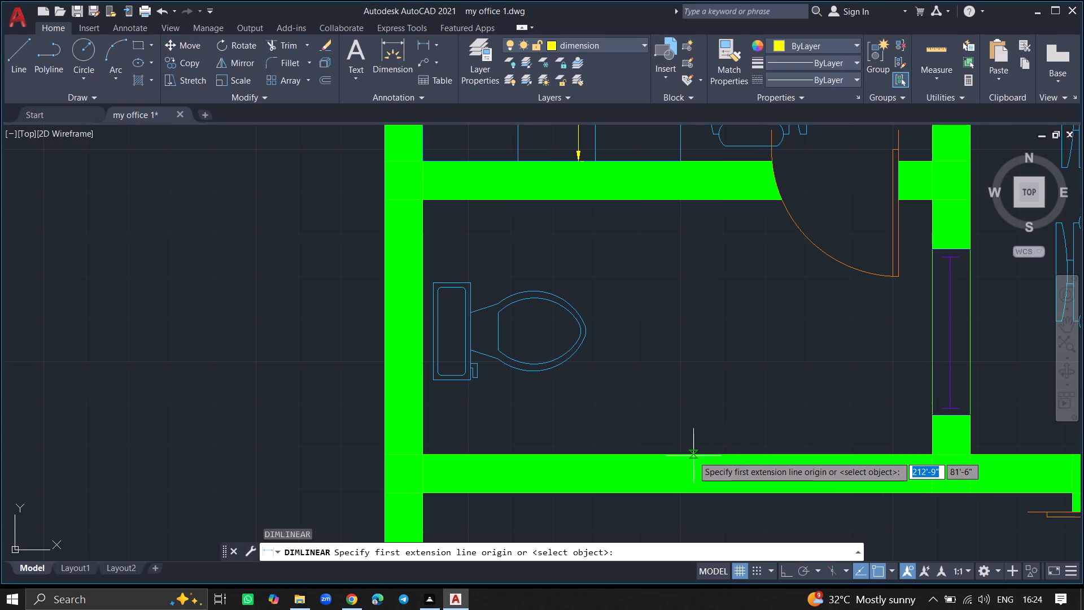
click(692, 455)
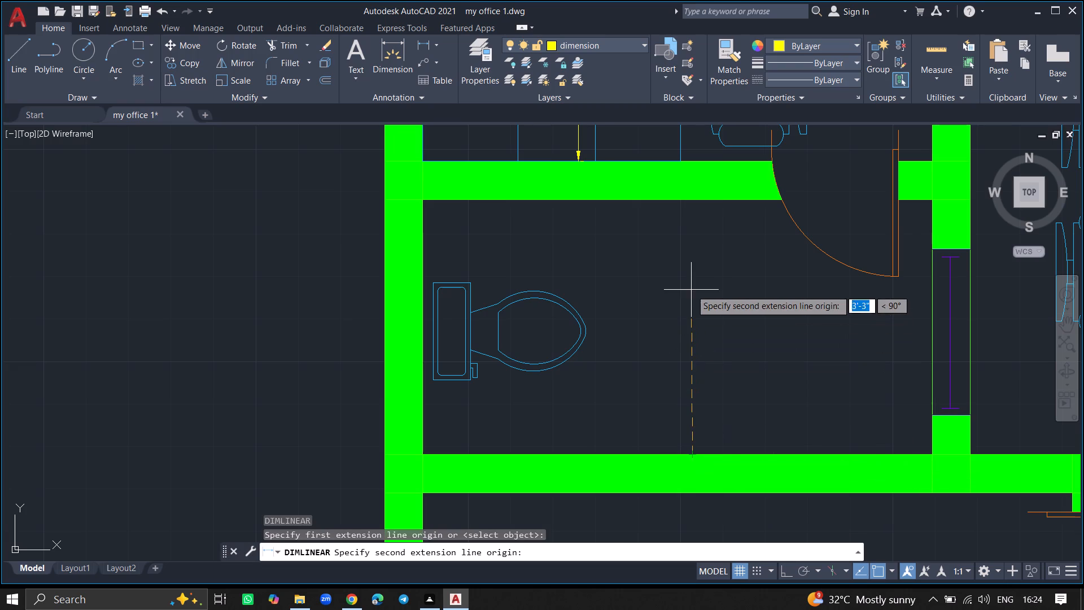
click(690, 200)
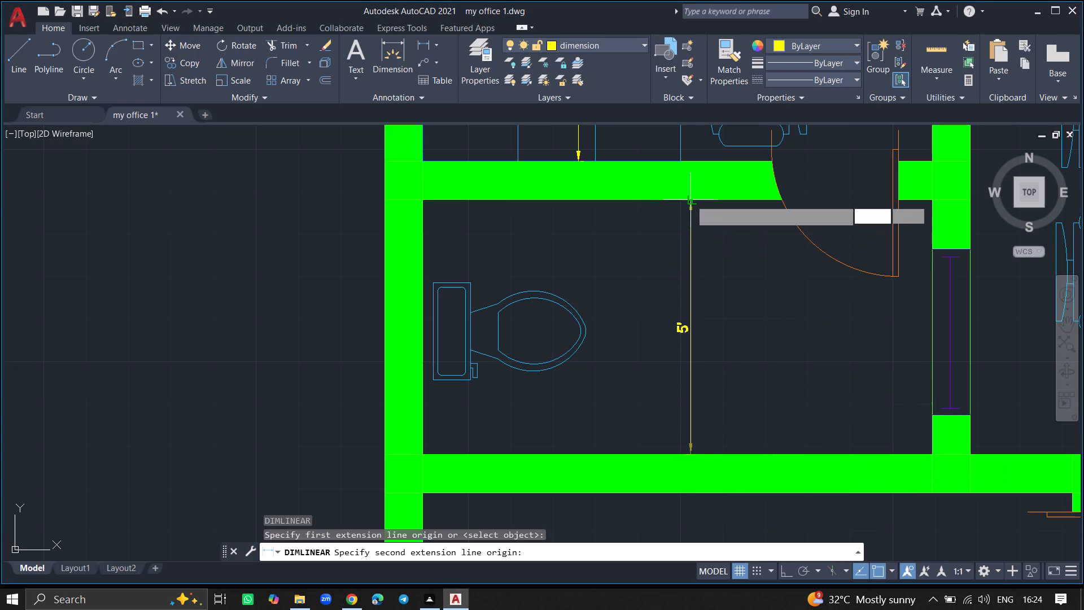
click(700, 204)
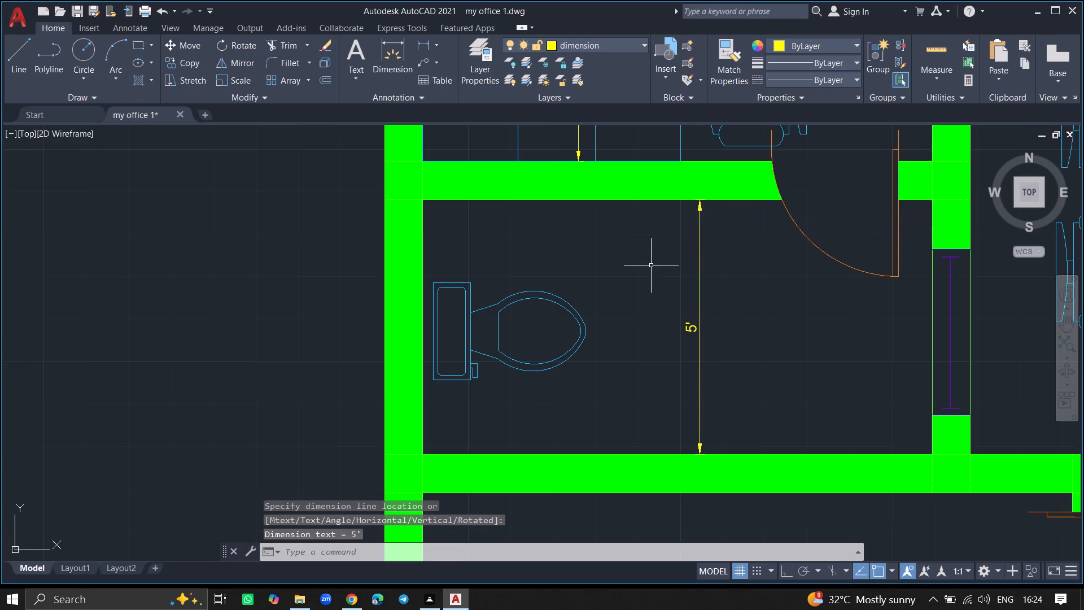
text(DIM)
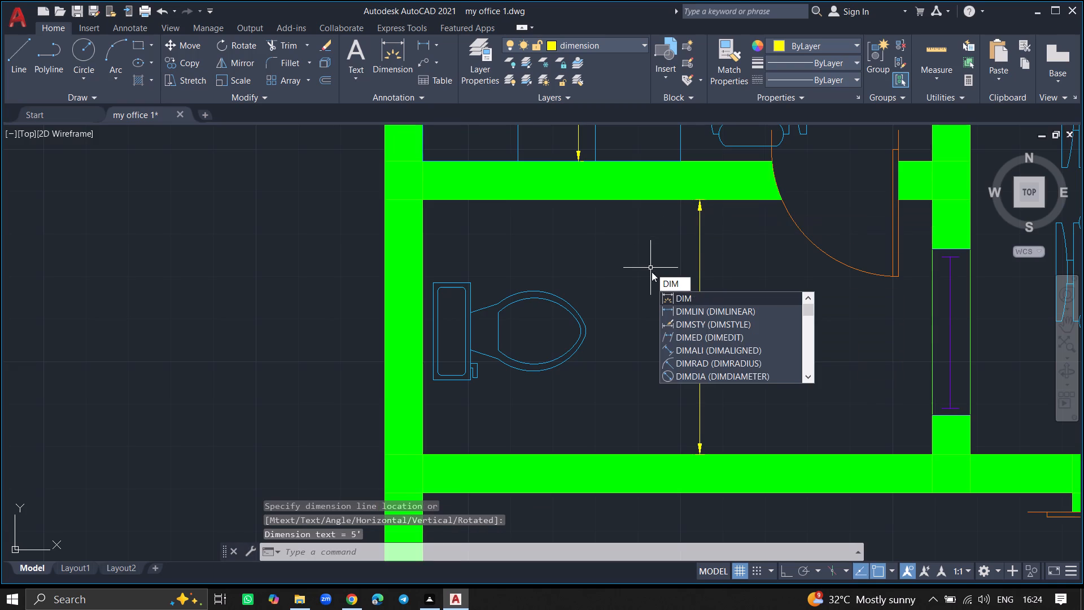
click(677, 312)
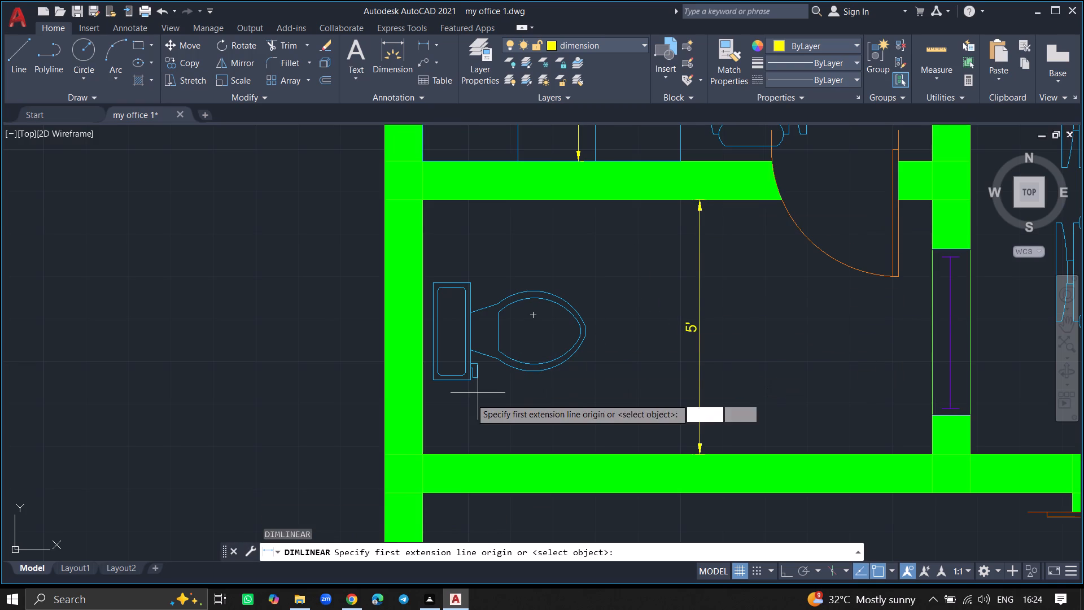
drag(424, 417, 698, 393)
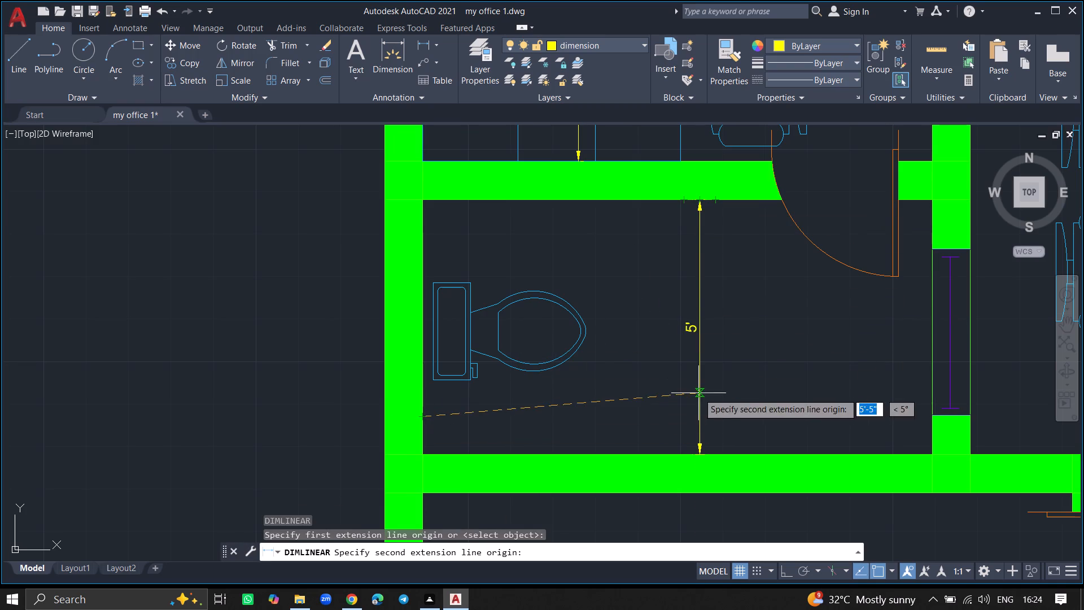
click(931, 417)
click(920, 409)
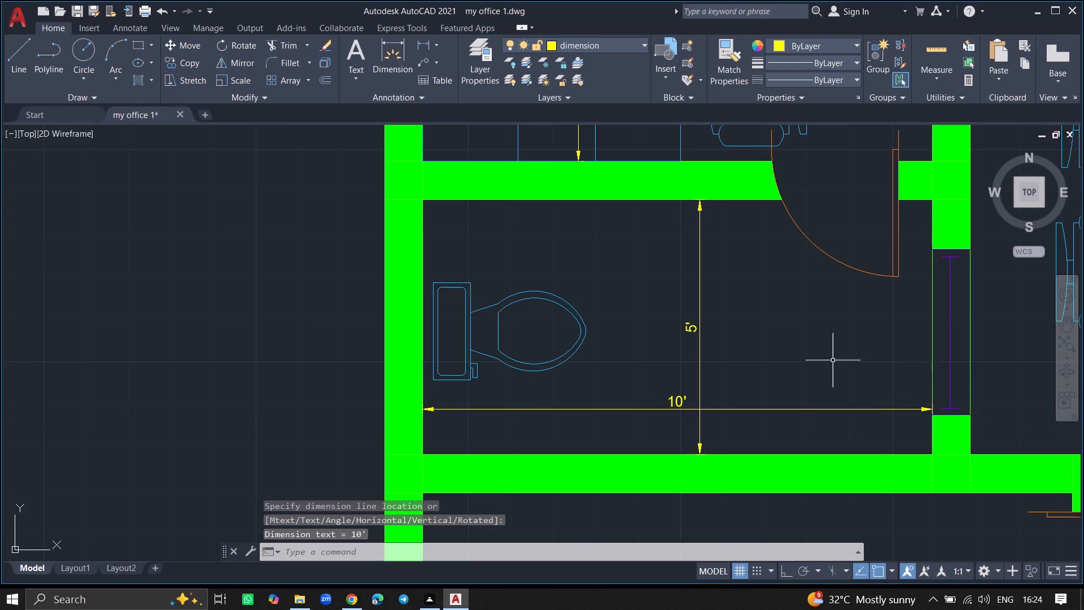
Add a north-south linear dimension to the southwest seven-chair meeting room, between its inner wall faces near the west wall.
ctrl+scroll(836, 357, down, 3)
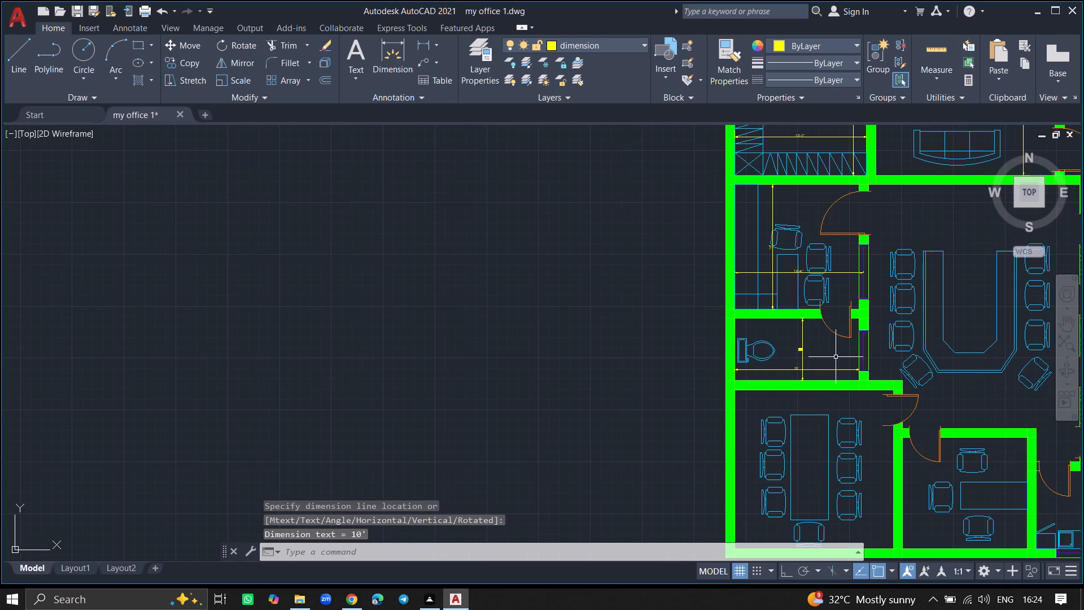
ctrl+scroll(812, 438, down, 2)
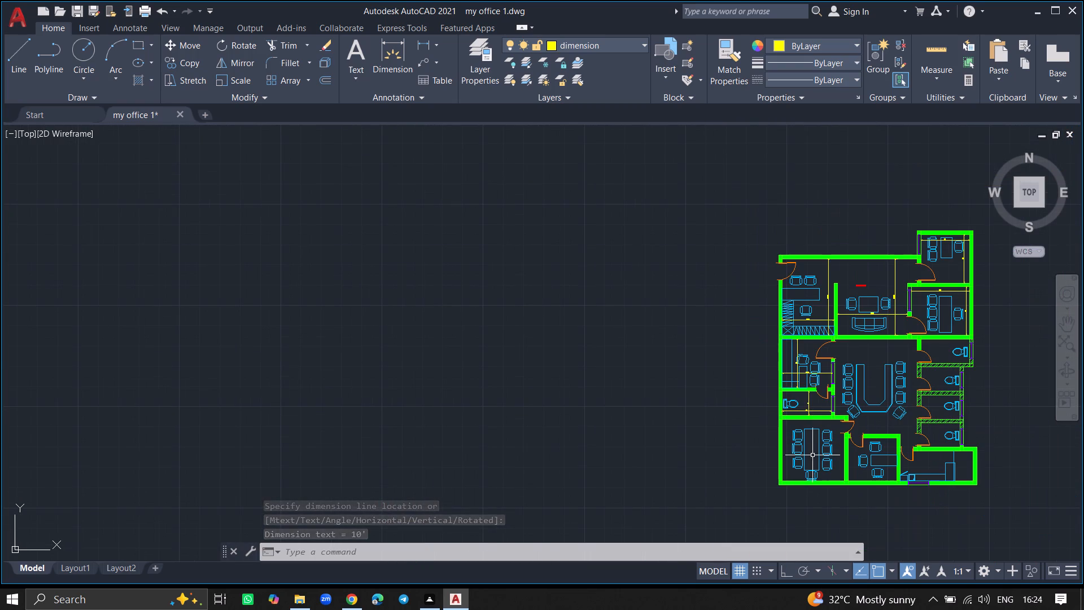
ctrl+scroll(812, 478, up, 4)
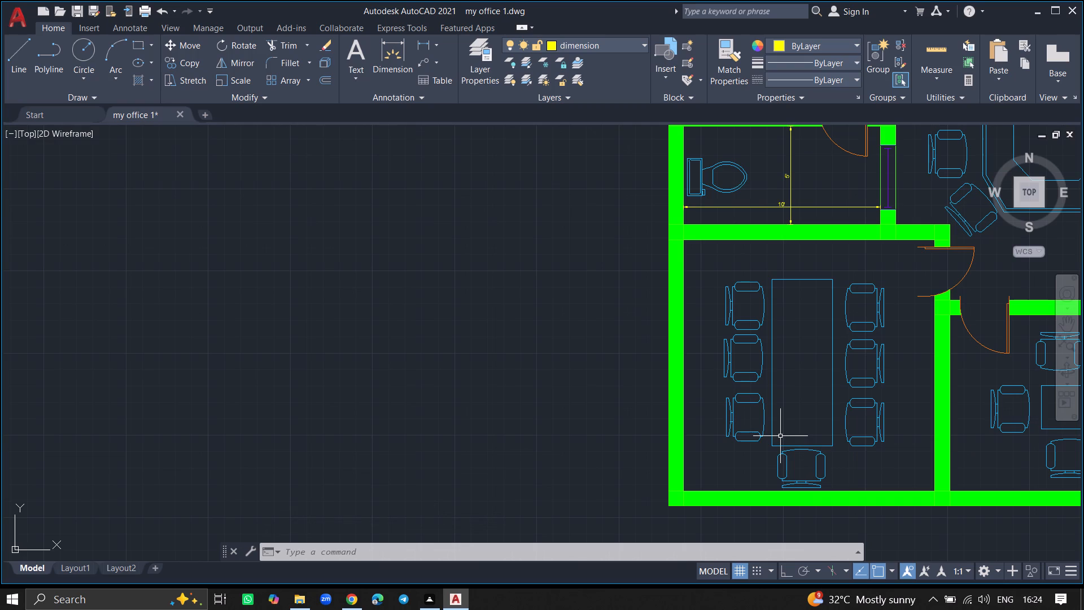
text(DIML)
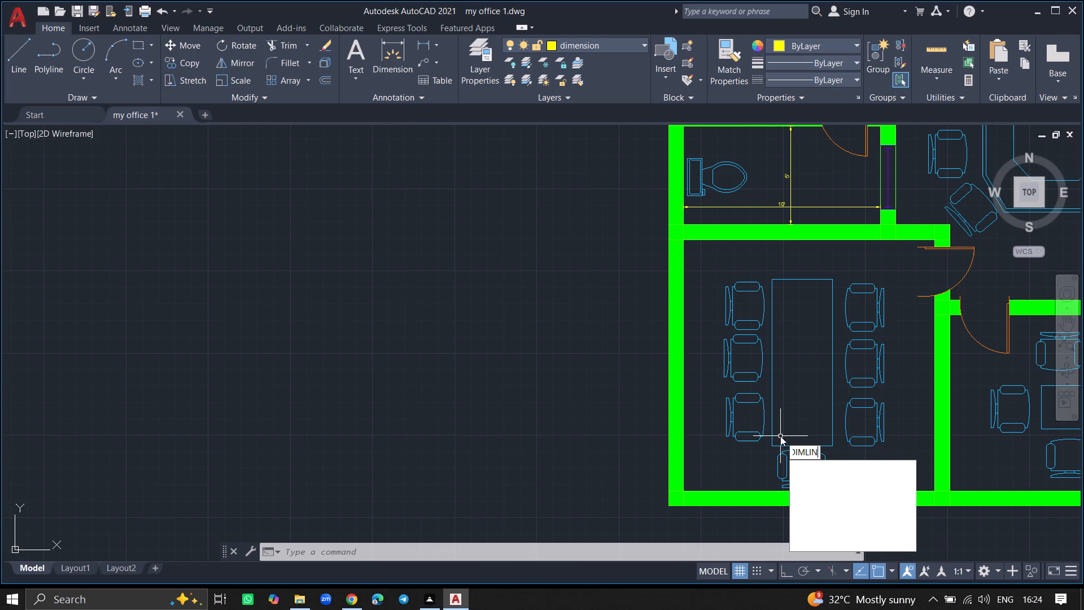
click(808, 467)
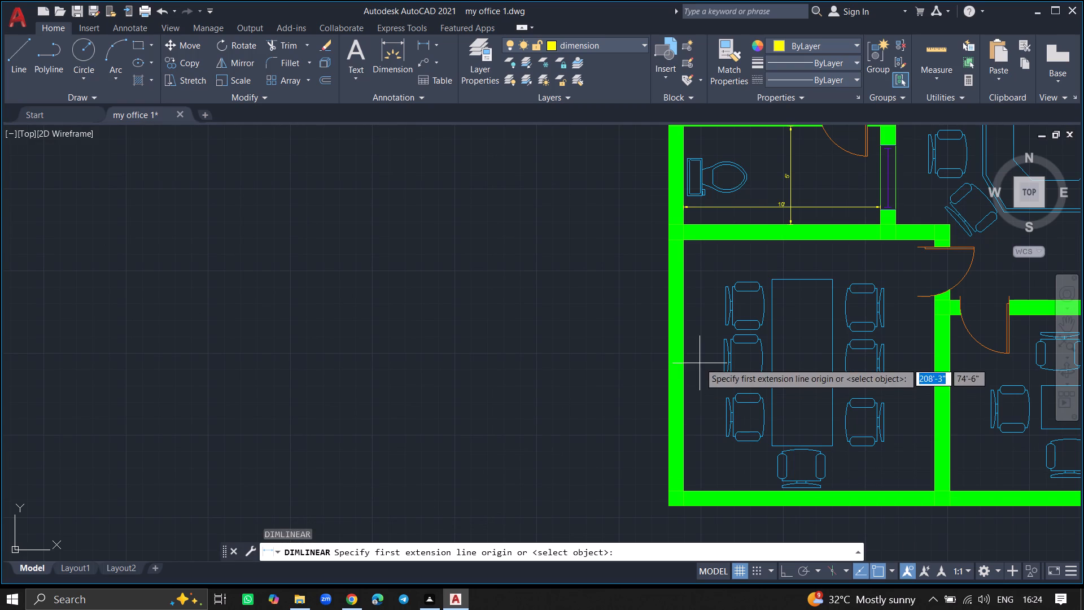
click(692, 238)
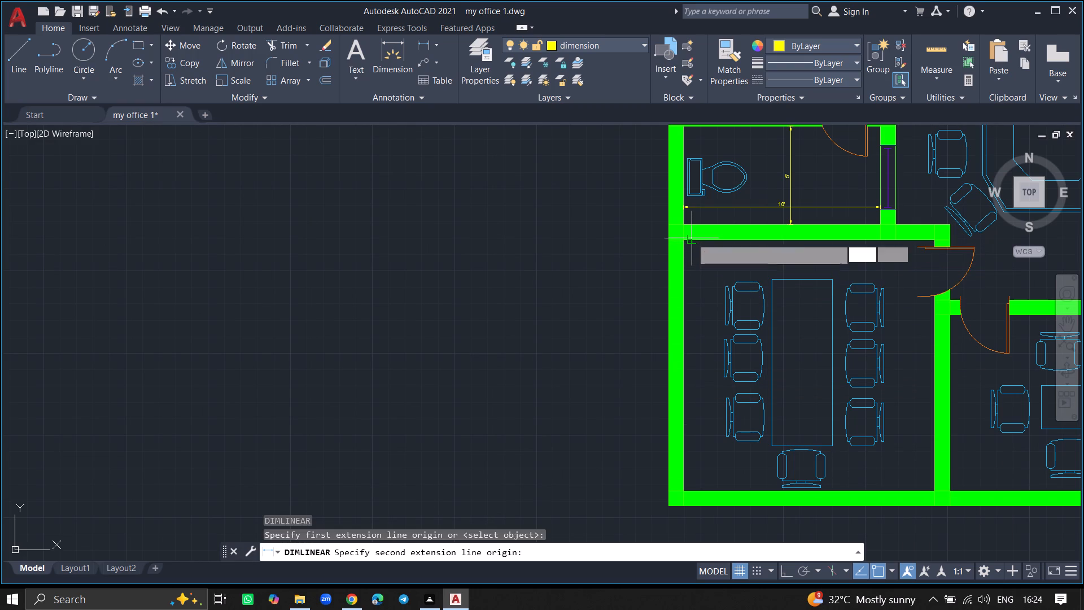
click(693, 492)
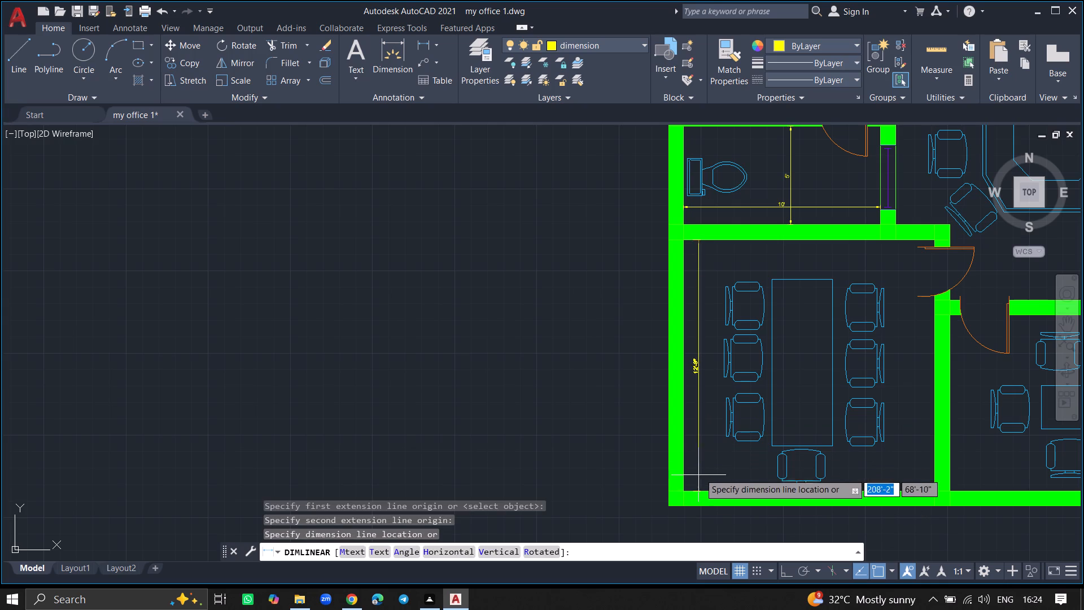
click(702, 471)
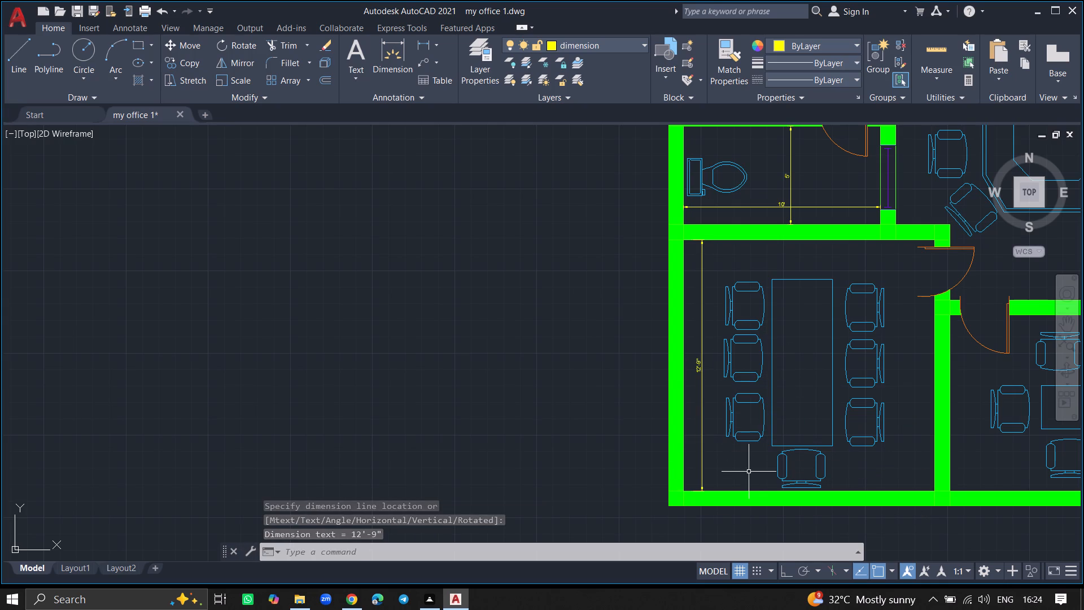
Add an east-west linear dimension to the southwest seven-chair meeting room, between its inner wall faces along the table's south edge.
text(DIML)
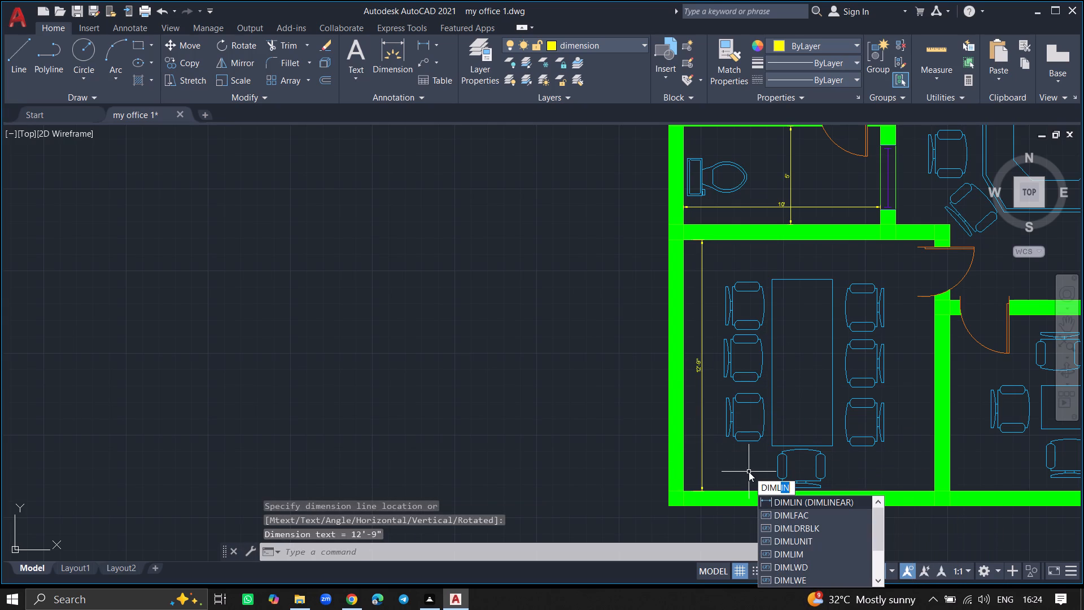
click(781, 498)
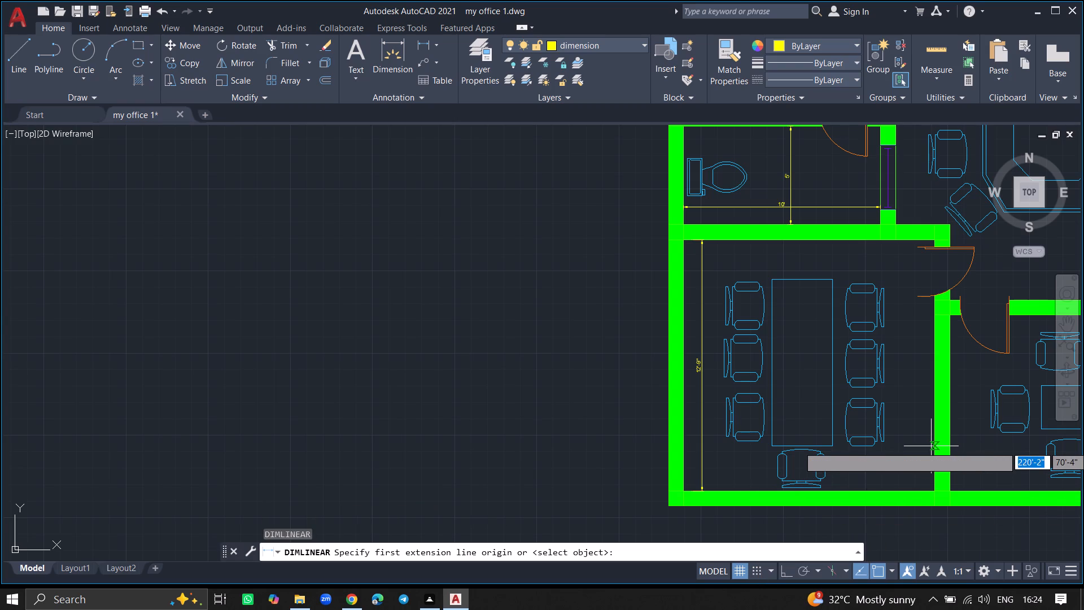
click(933, 446)
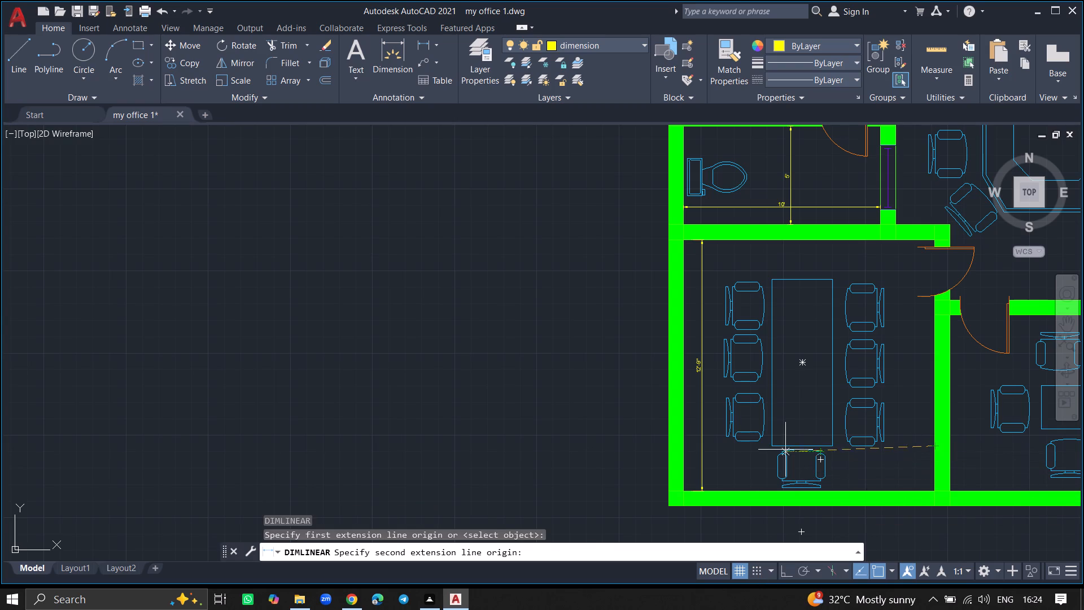
click(685, 447)
click(685, 451)
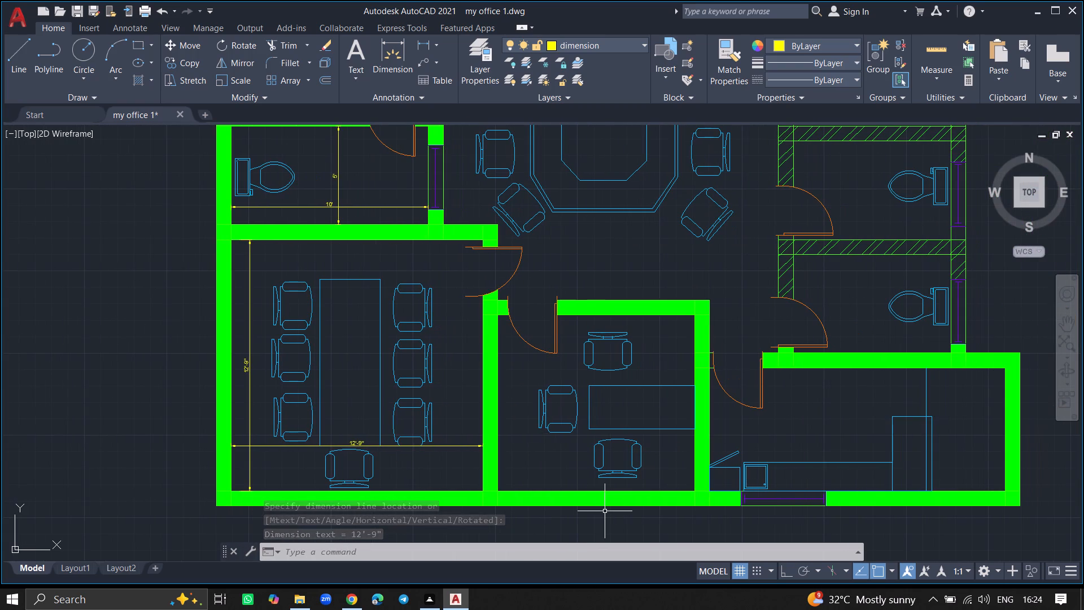
Add linear dimensions to the three-chair office east of the meeting room: east-west across the desk, and north-south wall to wall near the east wall.
ctrl+scroll(590, 489, up, 1)
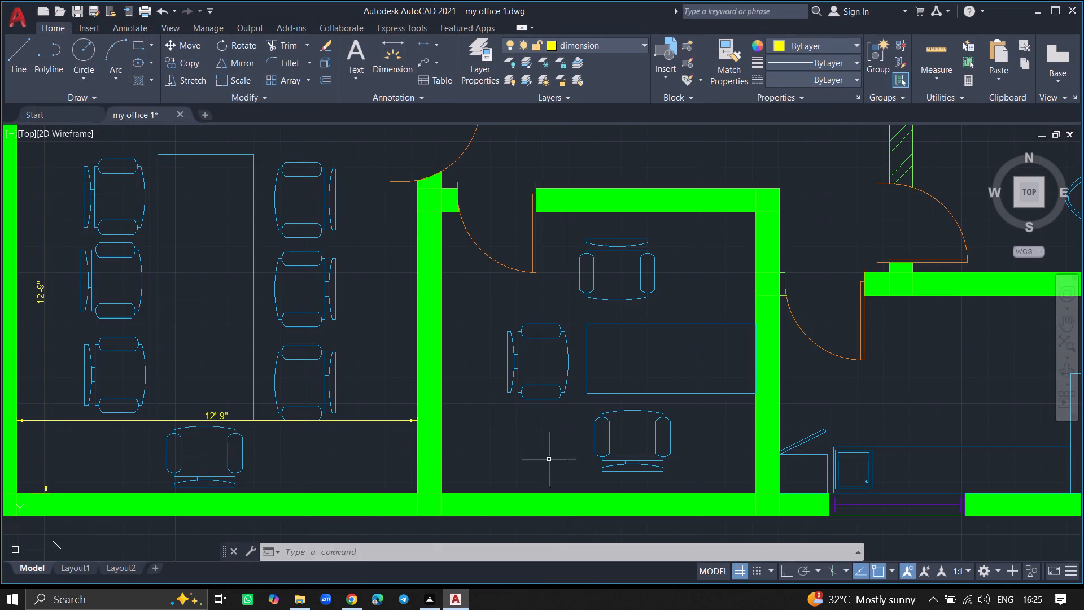
text(DIML)
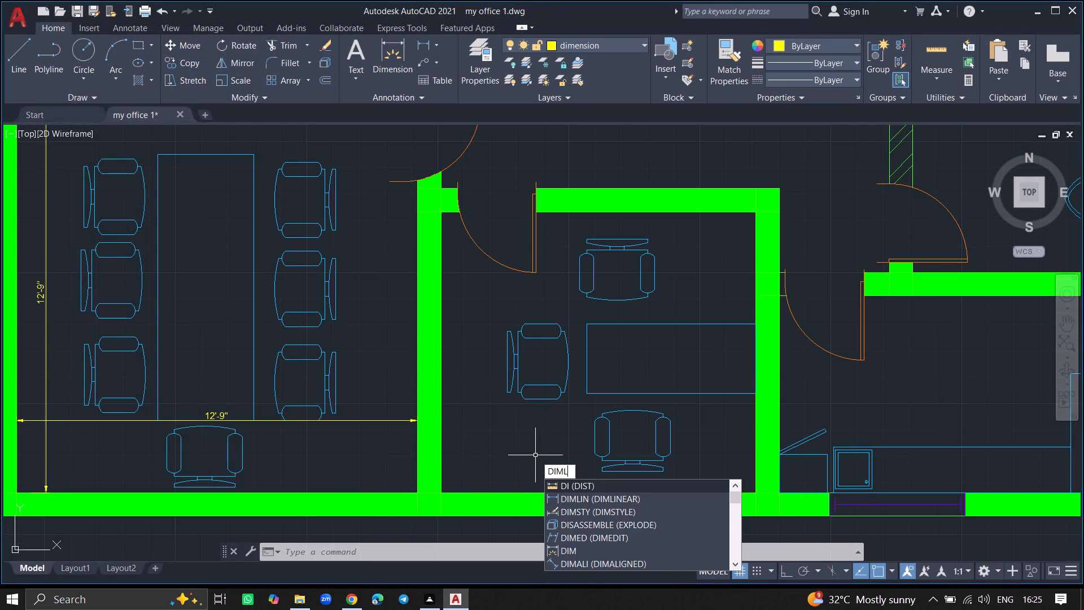
click(571, 486)
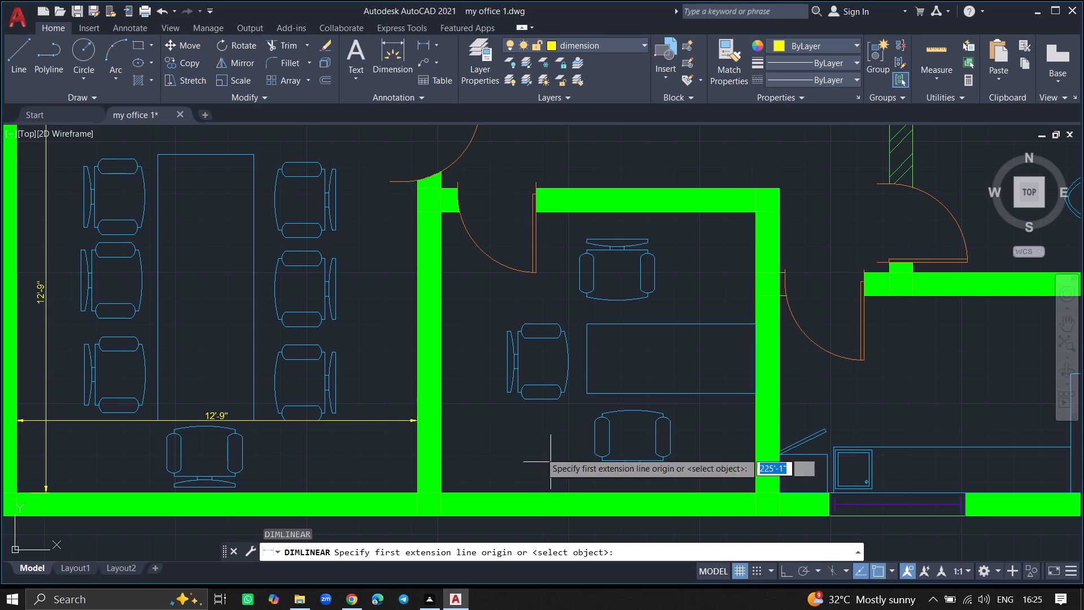
click(443, 363)
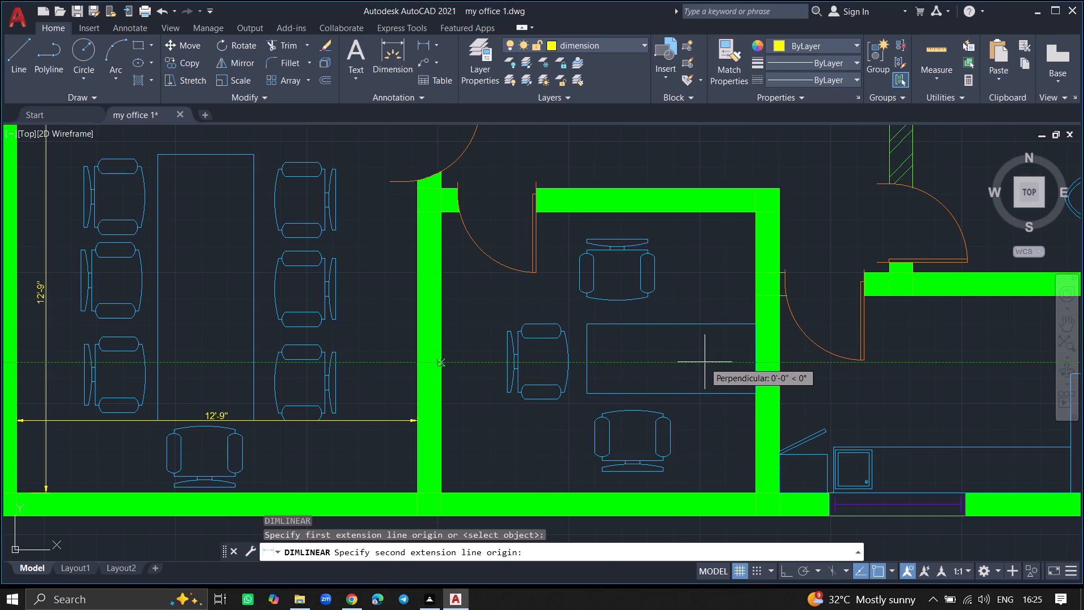
click(757, 364)
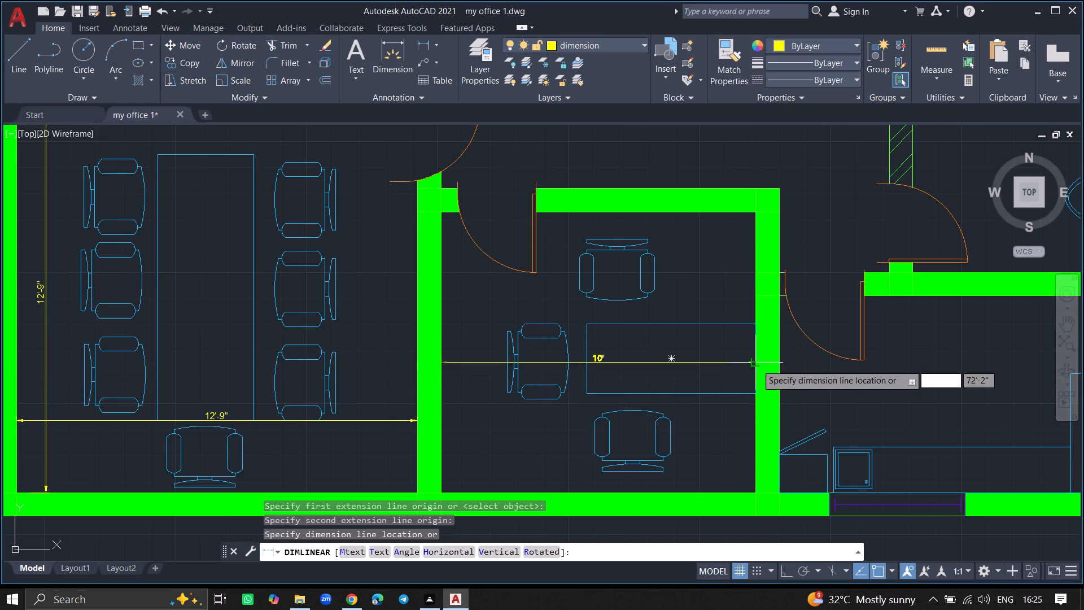
click(759, 380)
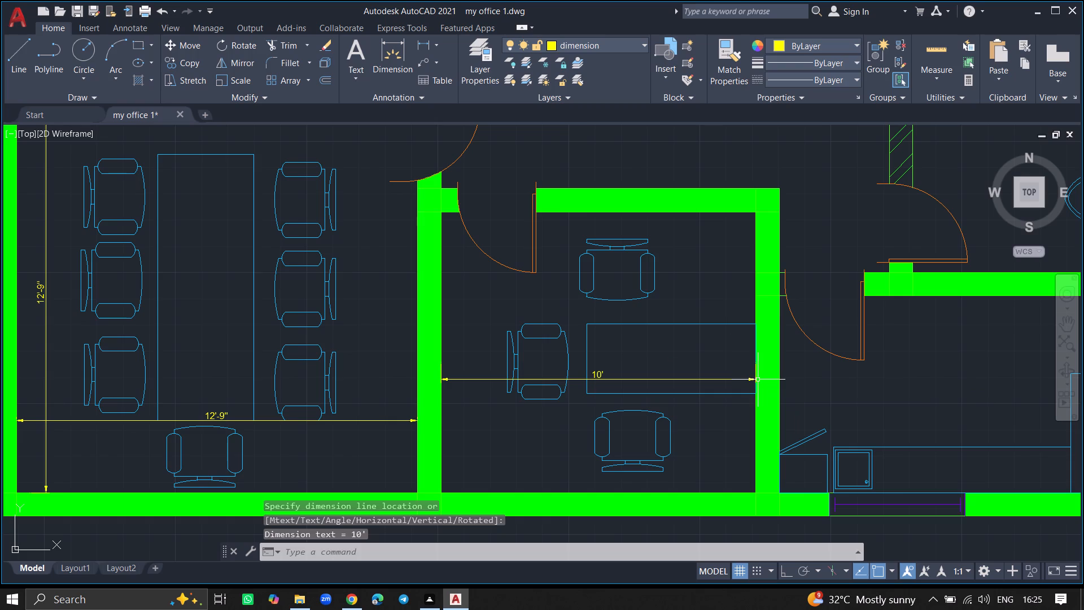
key(space)
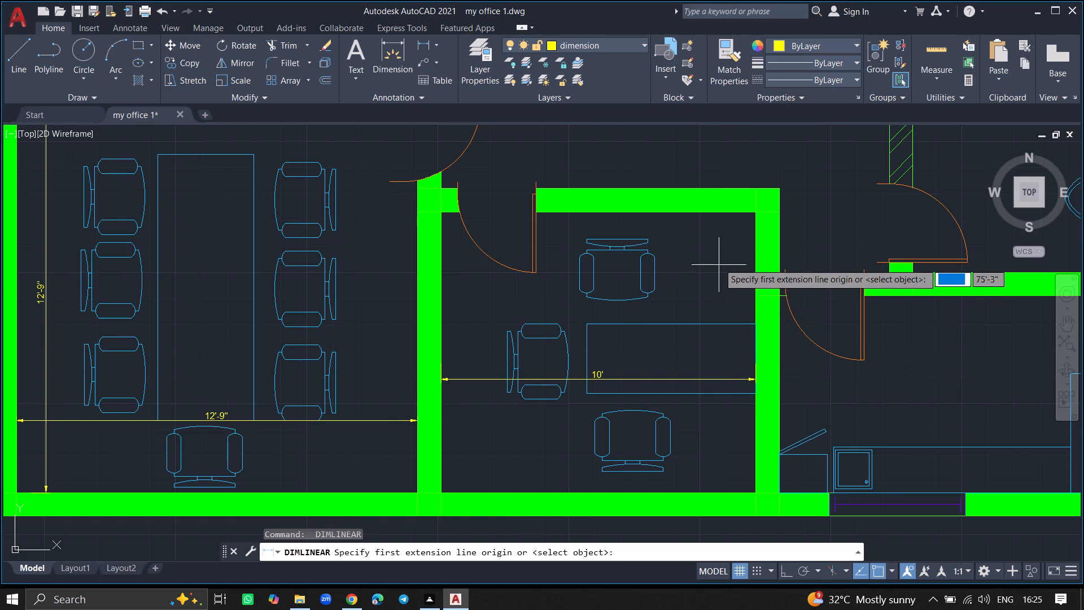
click(722, 213)
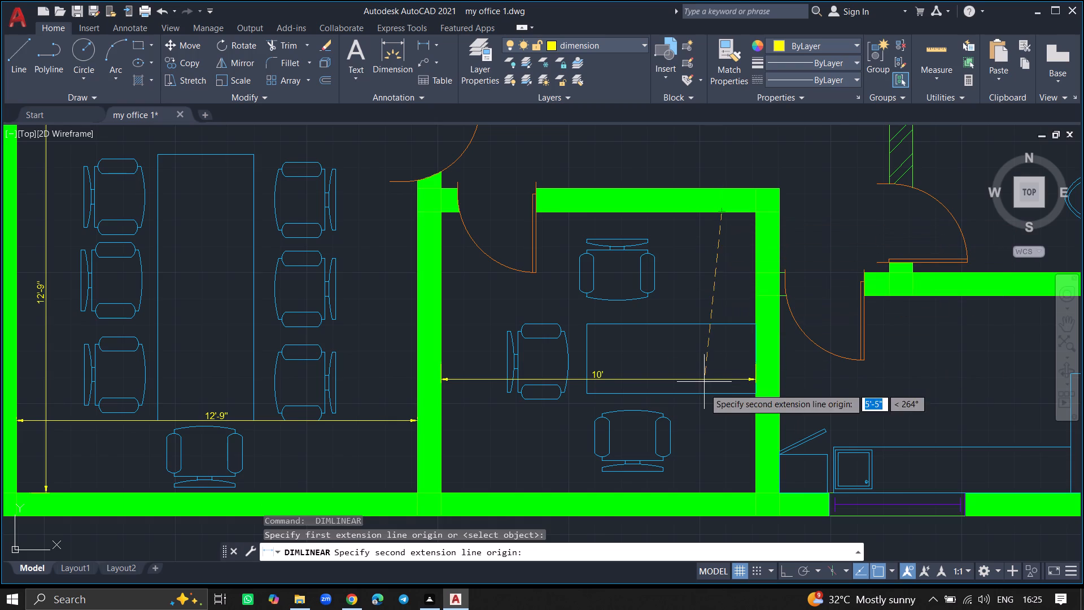
click(729, 494)
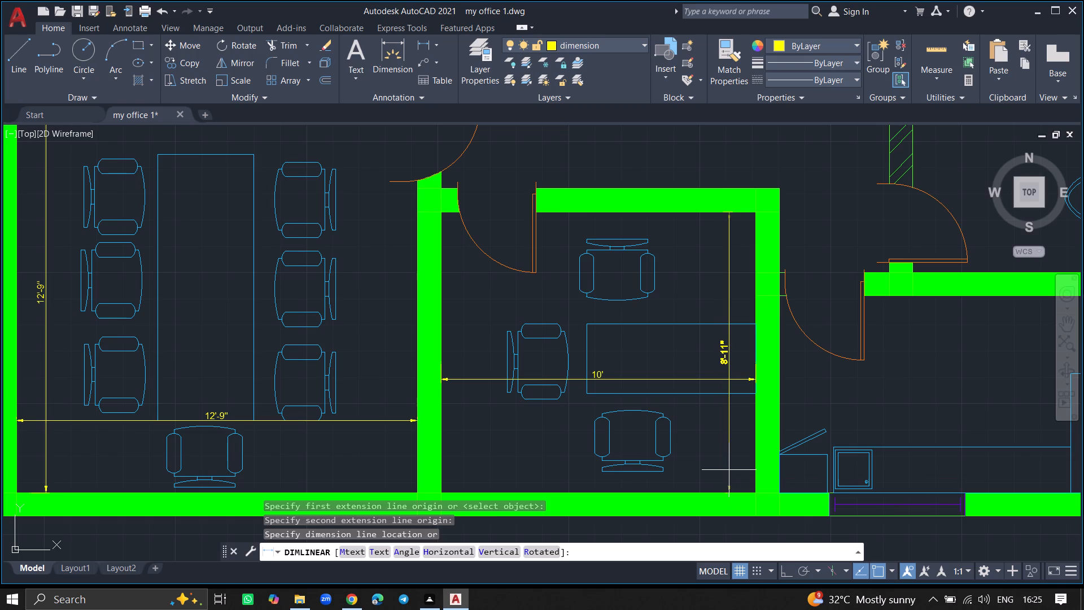
click(729, 470)
Add a north-south linear dimension to the southeast kitchen, from the north wall to the south wall just west of the tall counter.
key(space)
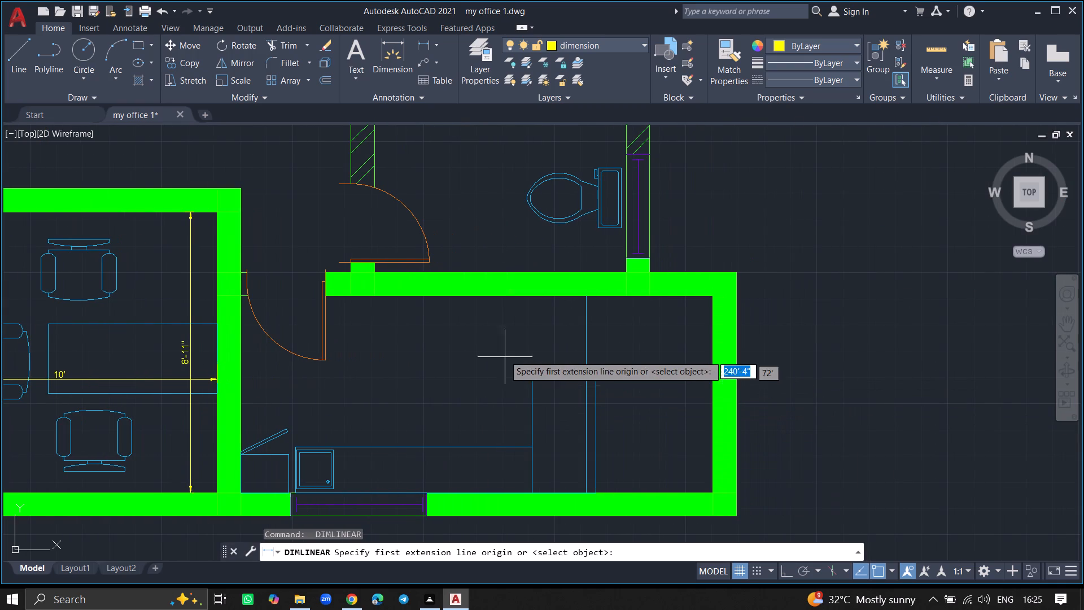
drag(500, 289, 499, 435)
click(499, 493)
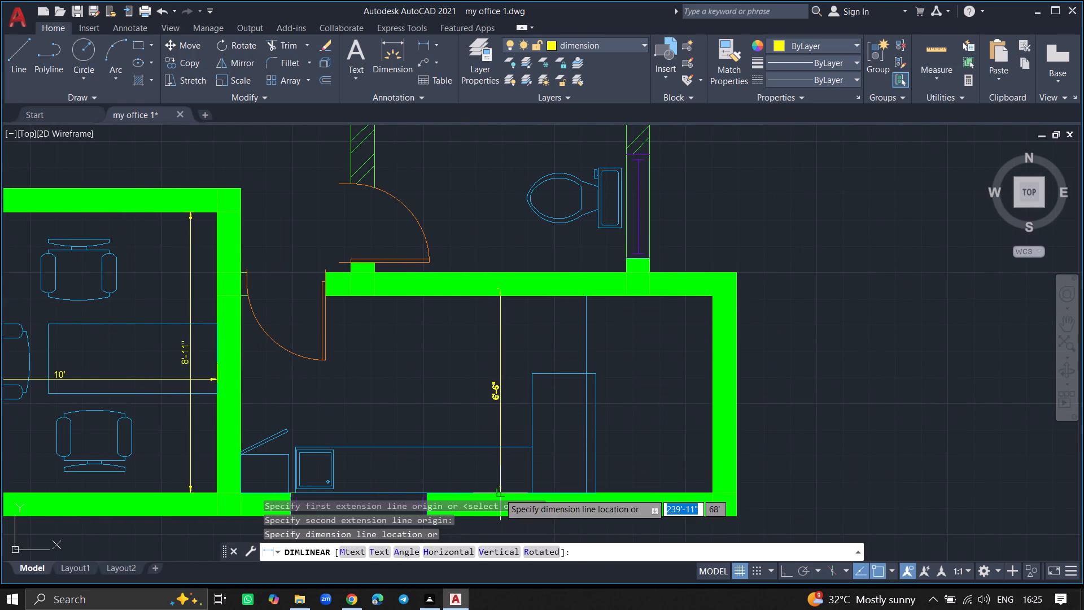
click(507, 481)
Add a north-south linear dimension to the southernmost east-side toilet, from the hatched partition to the kitchen wall west of the fixture.
key(space)
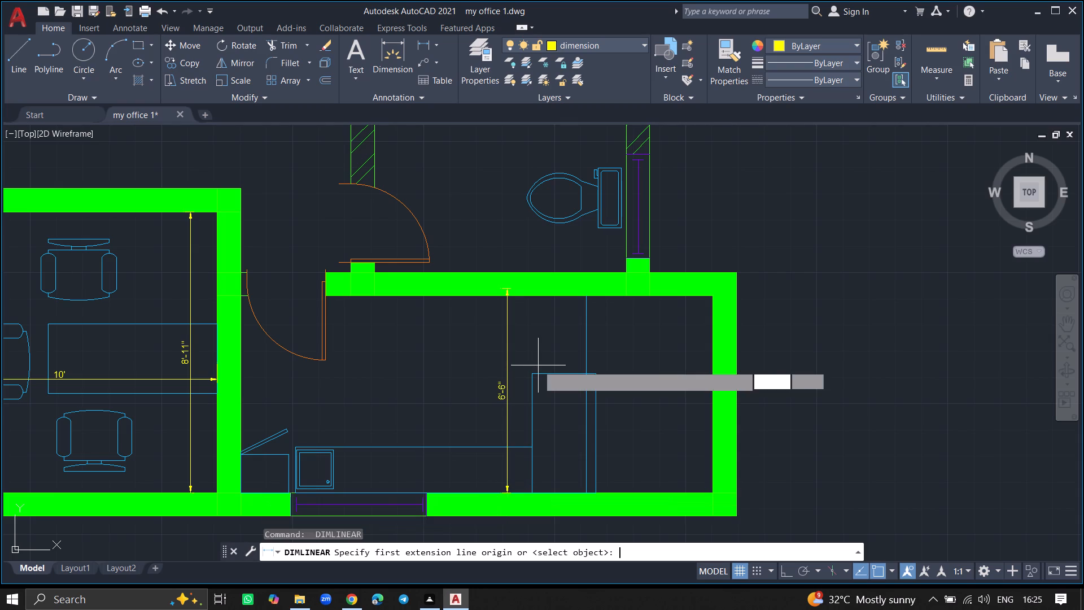
ctrl+scroll(538, 365, down, 2)
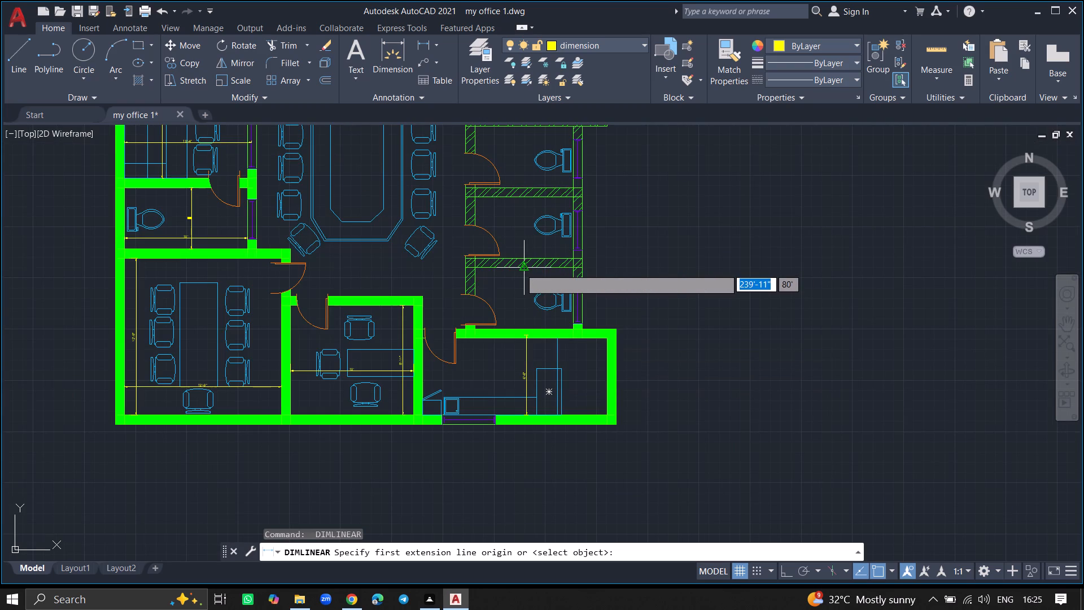
drag(520, 268, 526, 325)
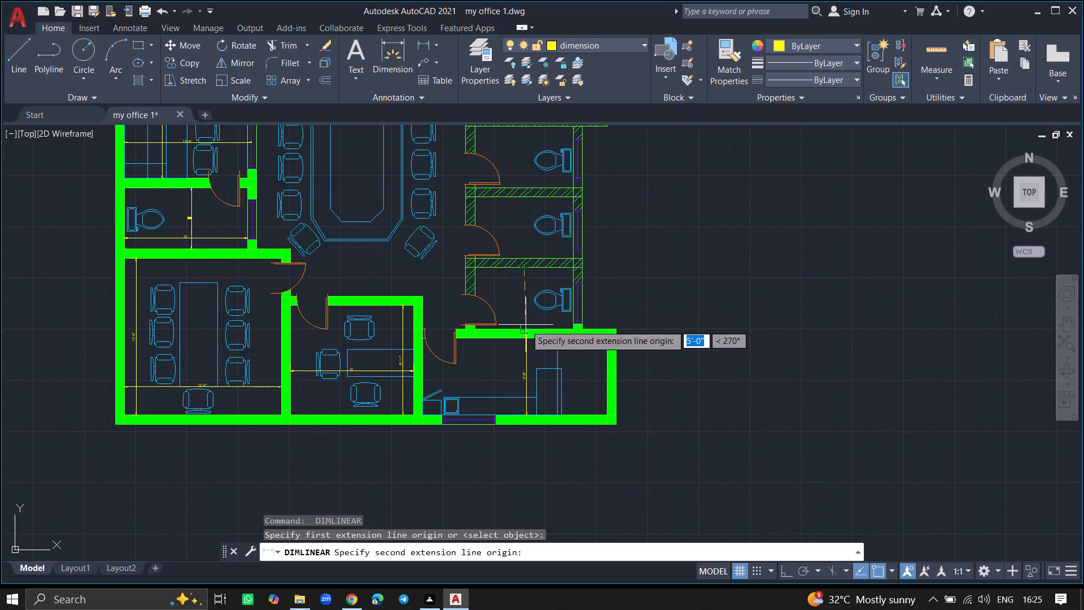
click(526, 325)
click(530, 325)
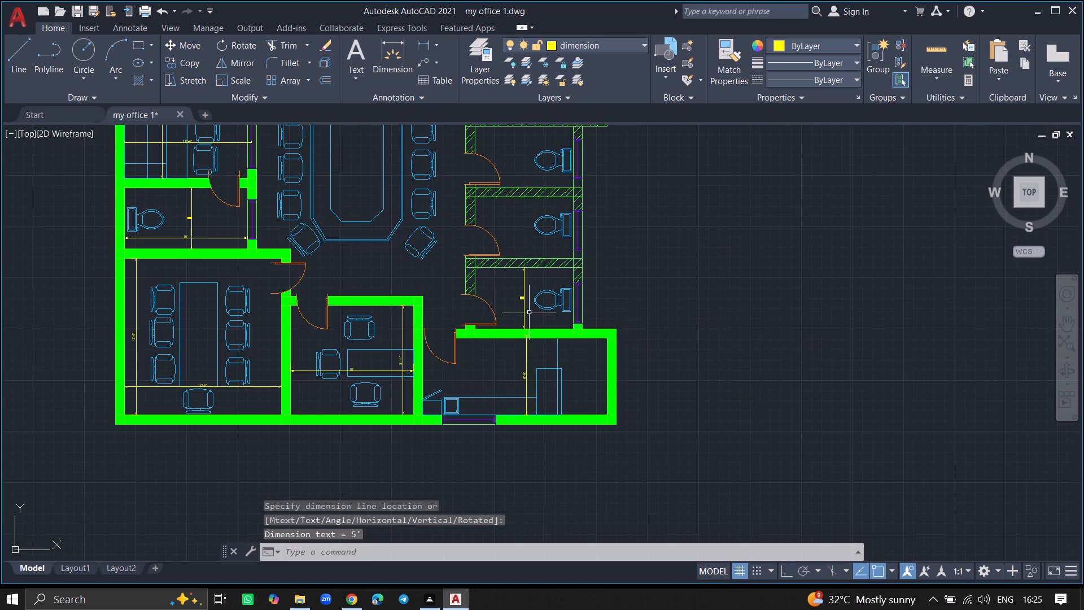
Add an east-west linear dimension to the second east-side toilet from the south, between its inner wall faces north of the fixture.
key(space)
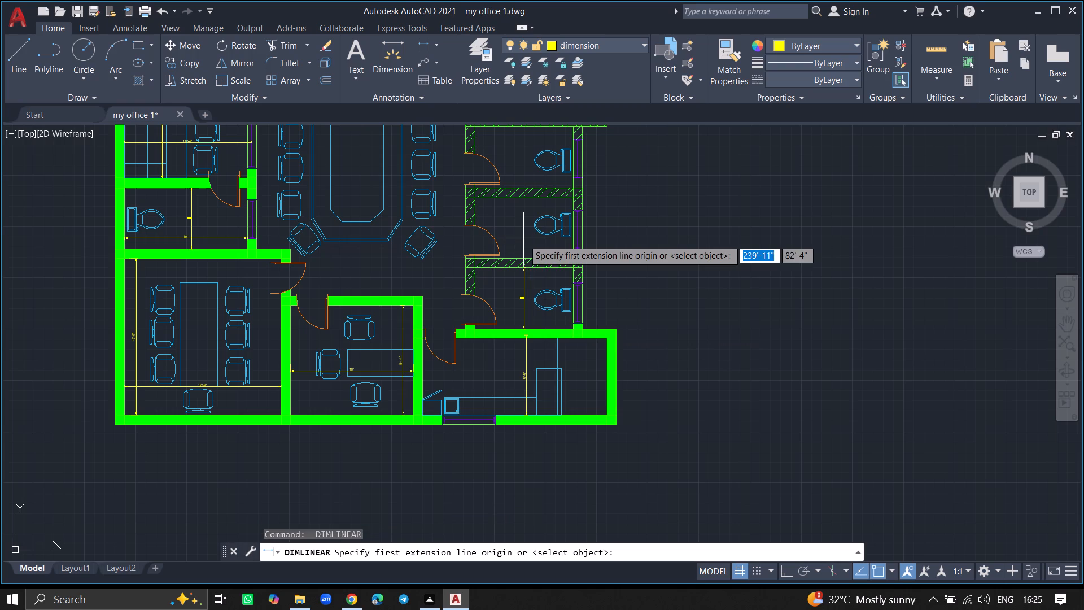
drag(478, 210, 560, 219)
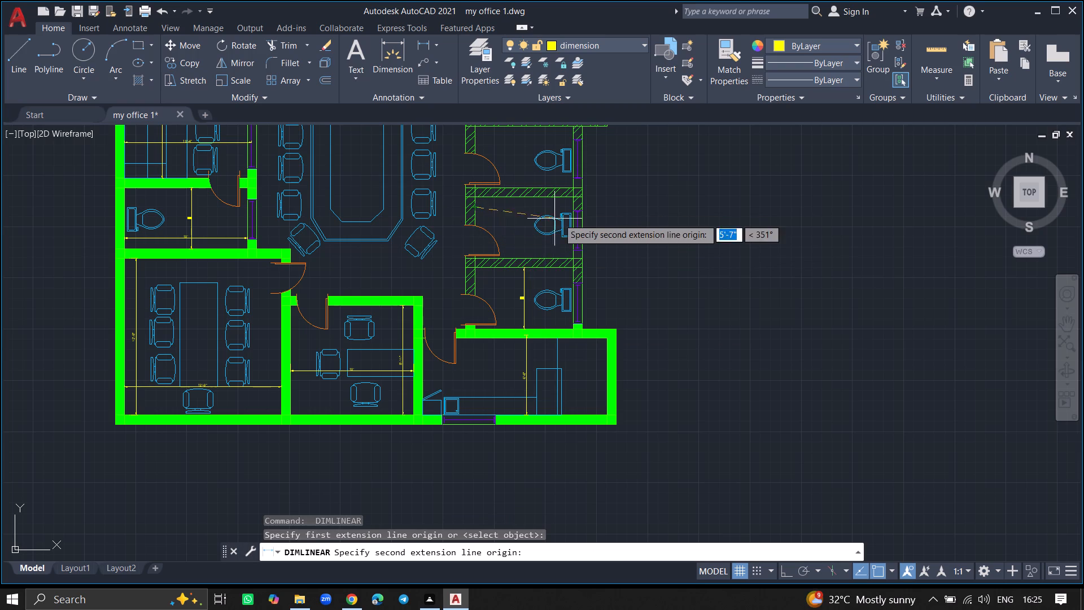
drag(560, 219, 571, 204)
click(571, 204)
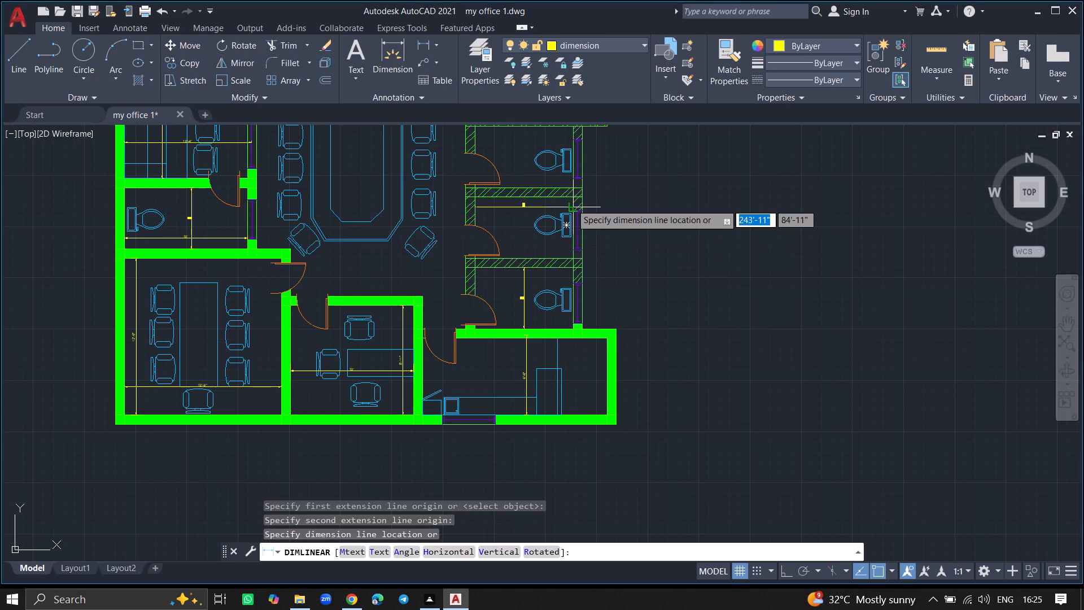
click(571, 206)
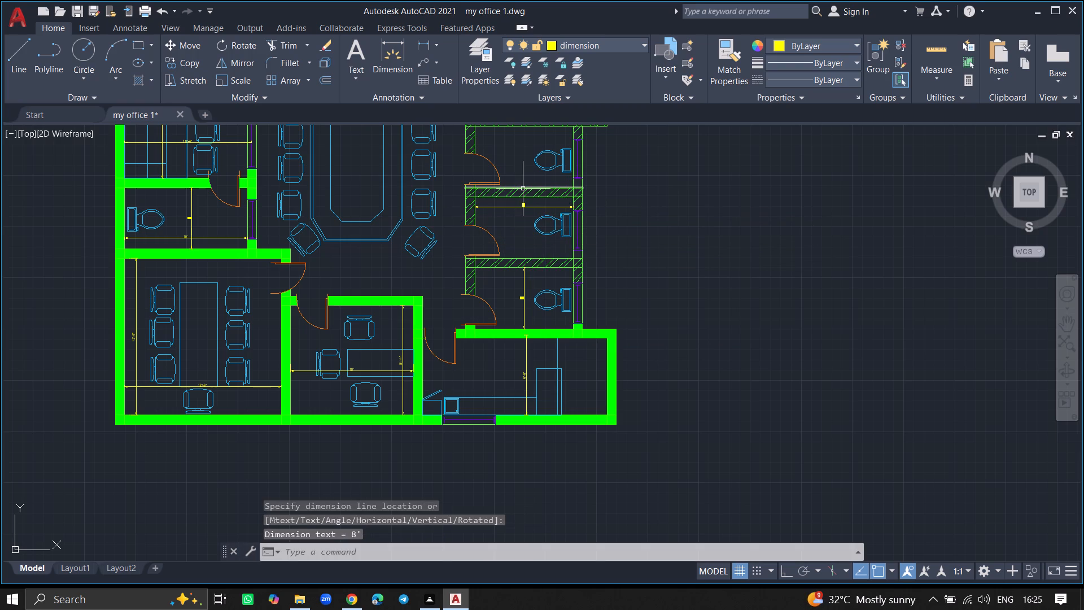
Add a north-south linear dimension to the northernmost east-side toilet, from the north wall to the hatched partition west of the fixture.
ctrl+scroll(523, 189, down, 3)
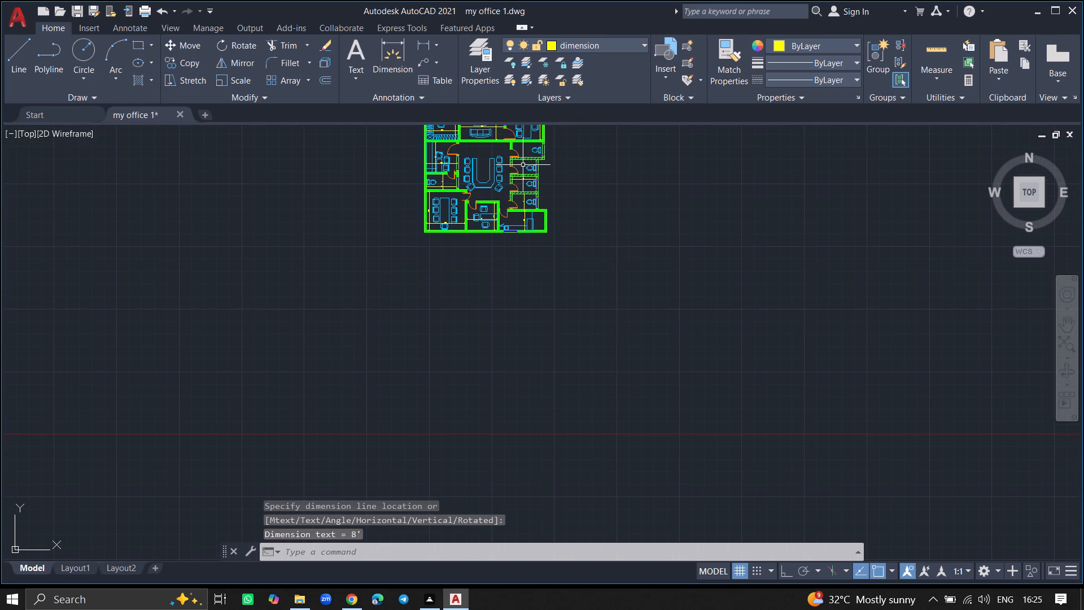
ctrl+scroll(526, 136, up, 3)
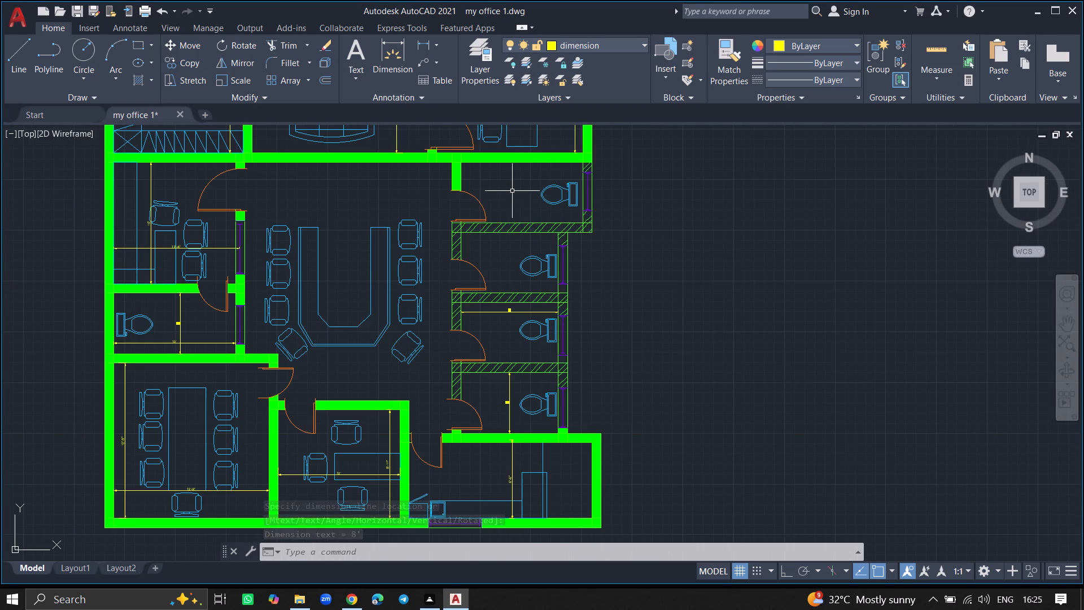
key(space)
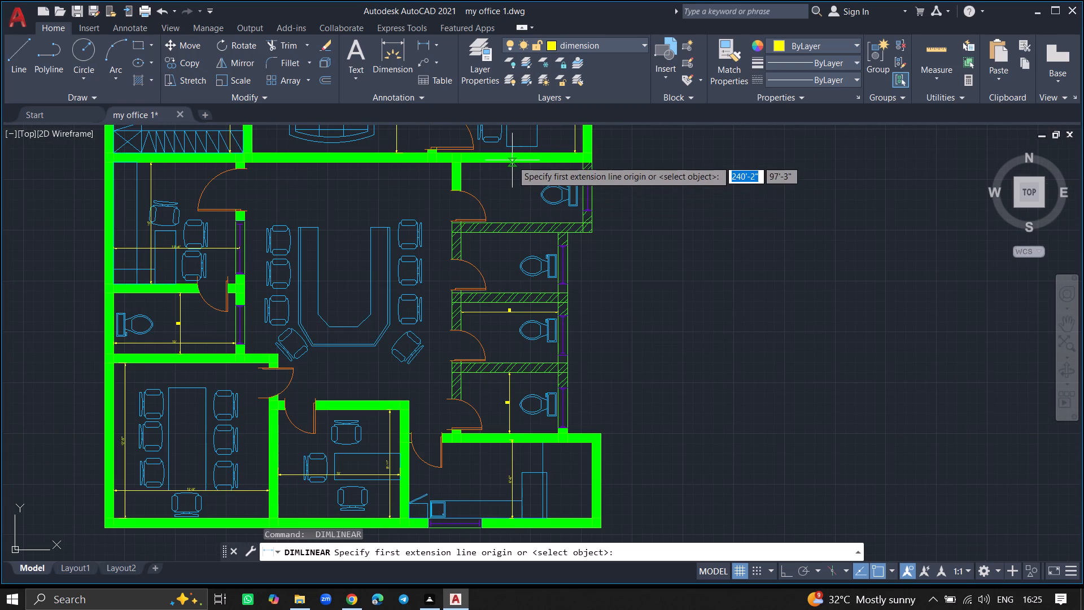
drag(512, 160, 512, 223)
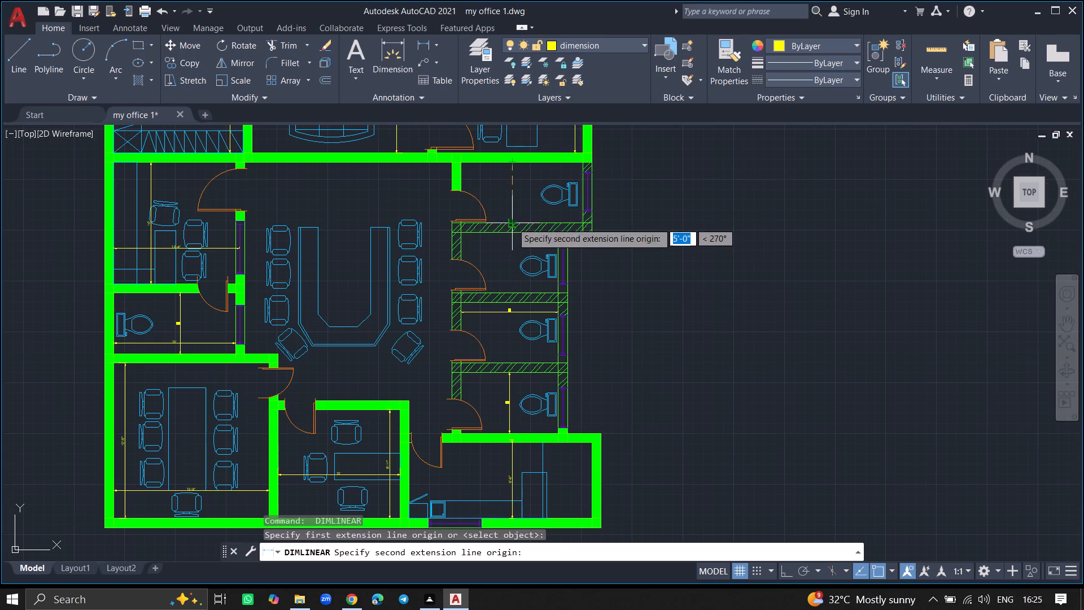
click(512, 223)
click(512, 232)
Add north-south linear dimensions to the two middle east-side toilets, each between its hatched partitions west of the fixture.
key(space)
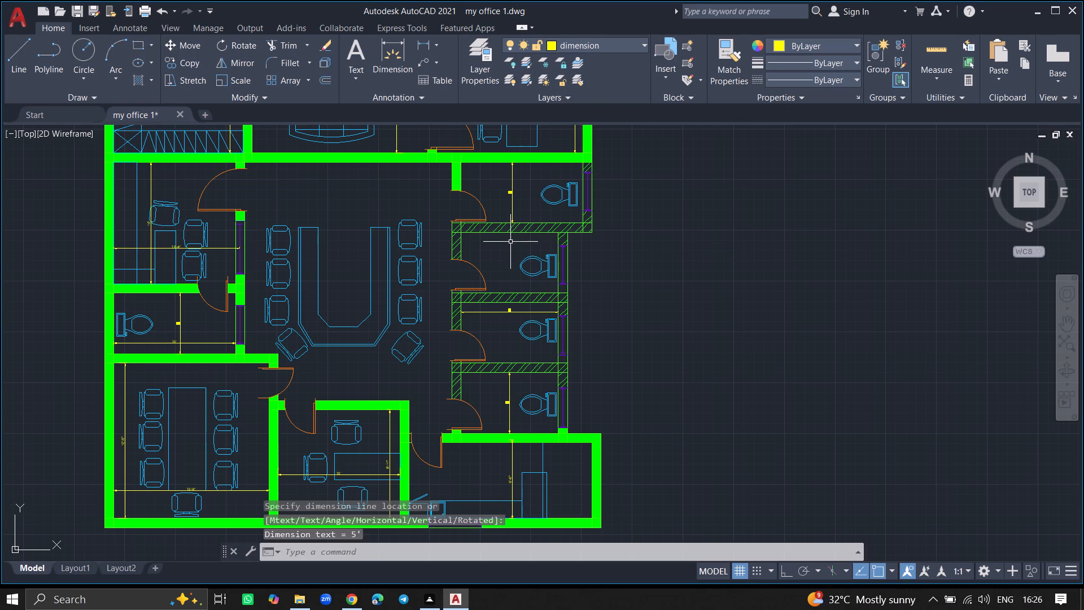
drag(512, 234, 508, 279)
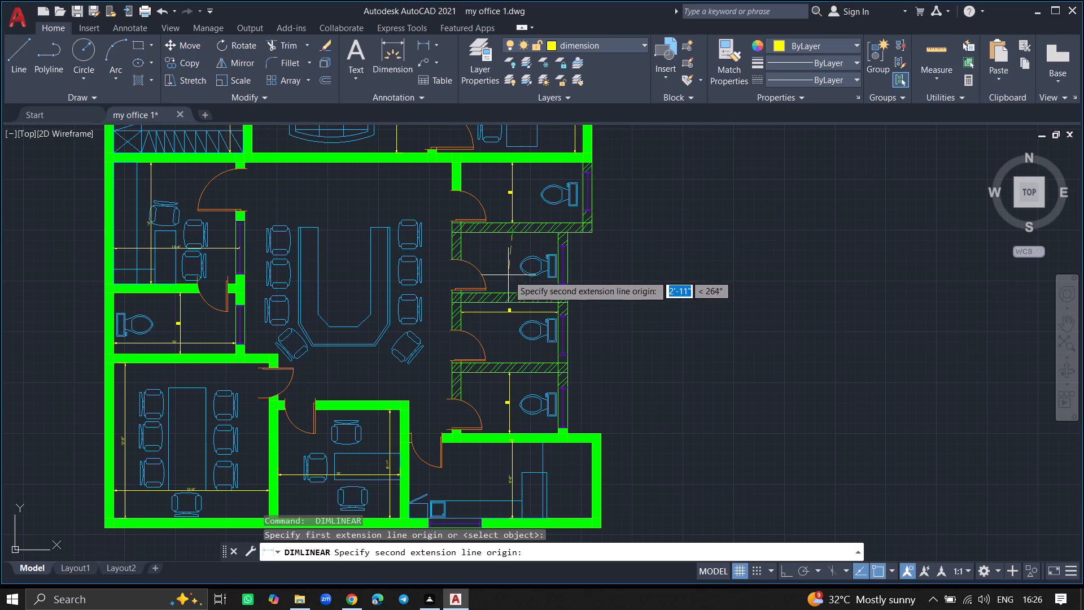
drag(508, 279, 512, 297)
click(512, 297)
click(514, 295)
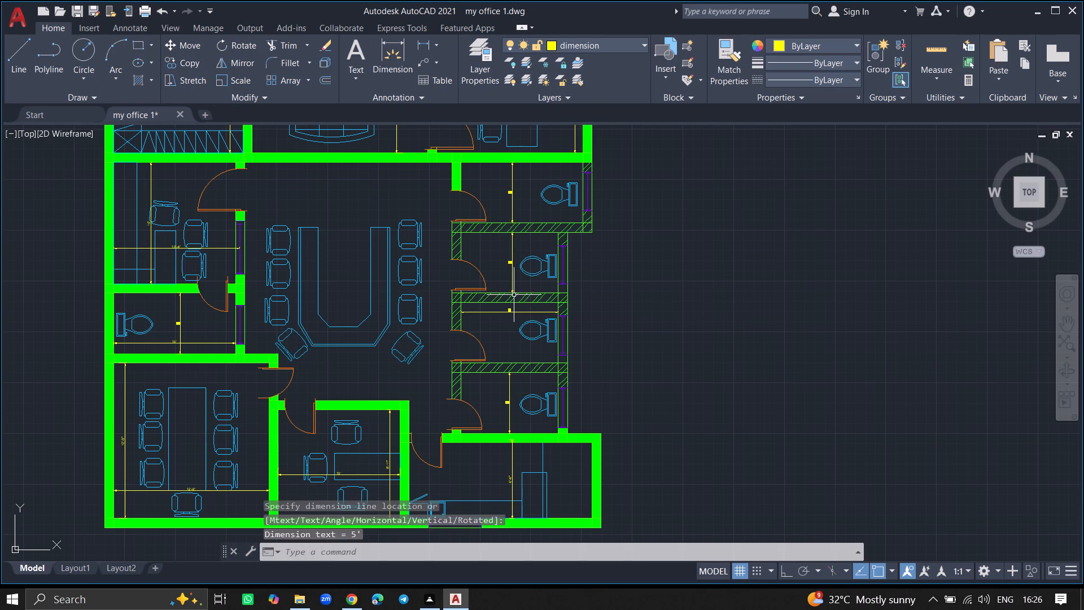
key(space)
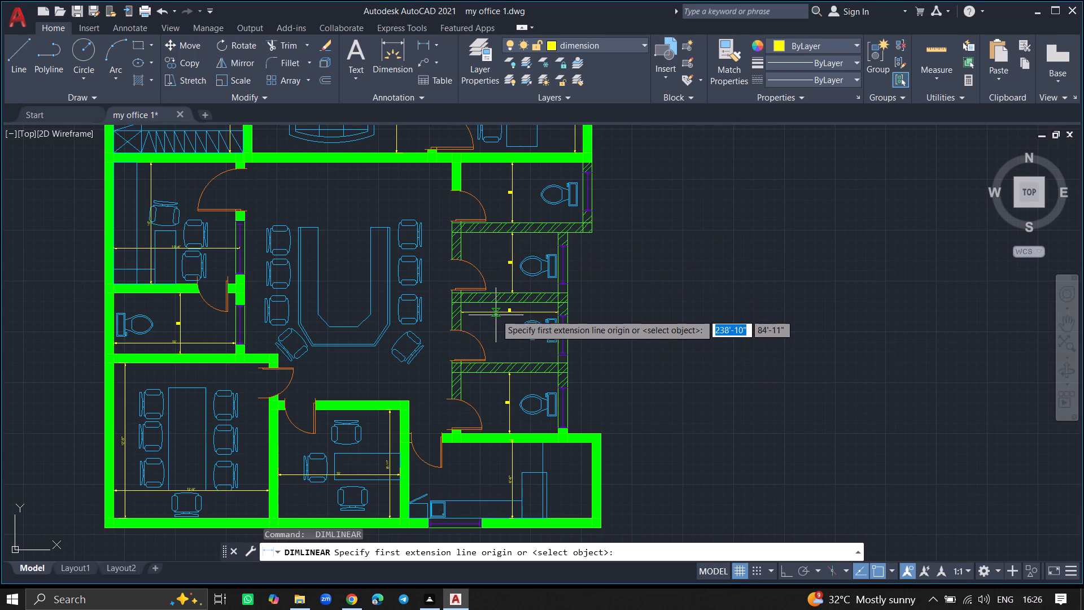
drag(496, 307, 494, 363)
click(494, 363)
click(494, 368)
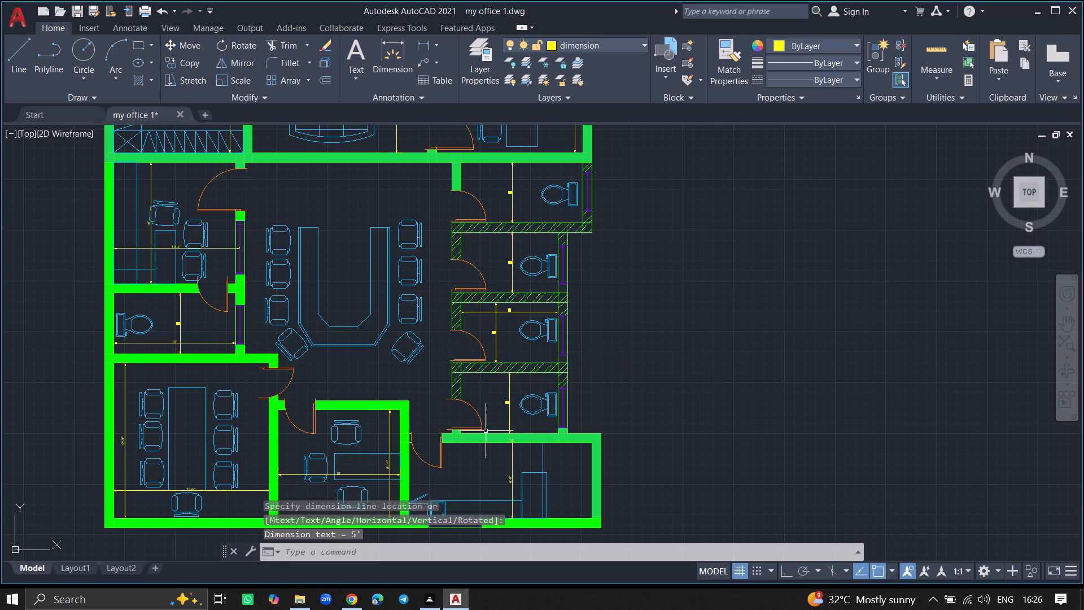
Add an east-west linear dimension to the southernmost east-side toilet, between its inner wall faces just south of the hatched partition.
key(space)
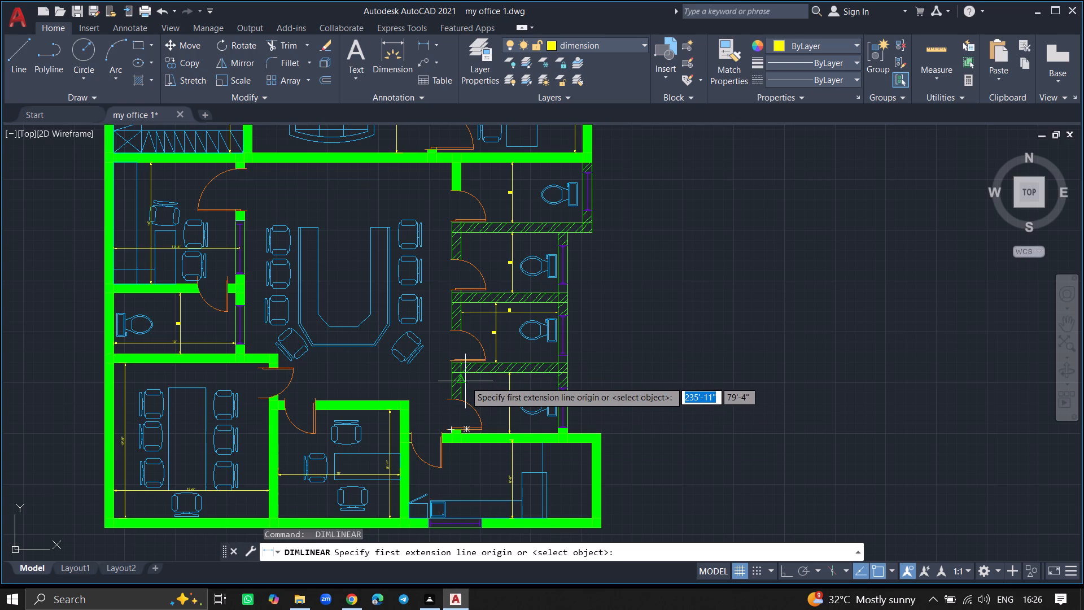
drag(463, 381, 559, 382)
click(559, 382)
click(559, 383)
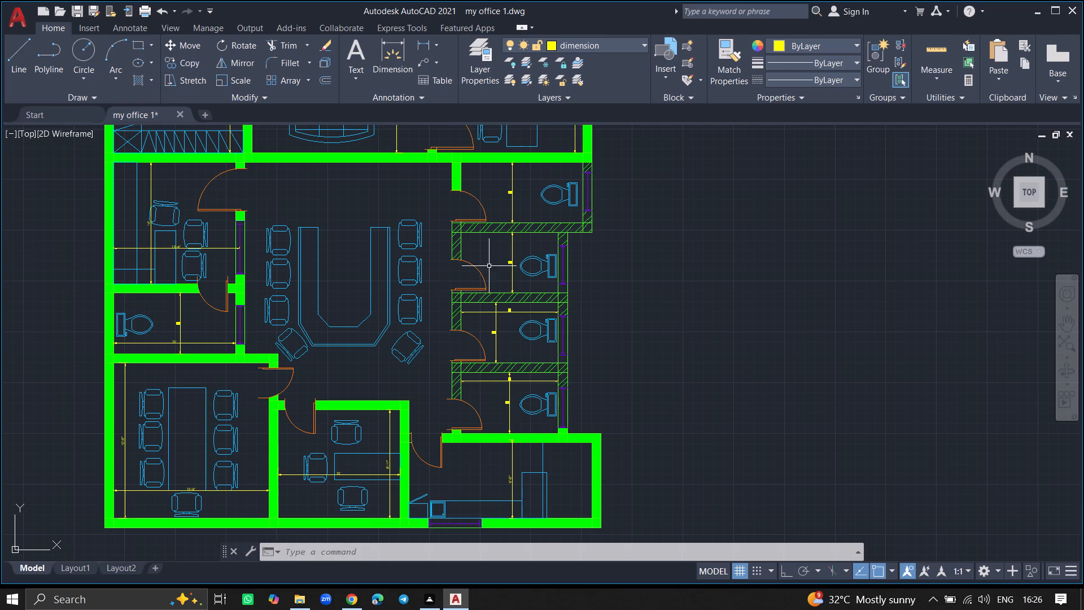
Add an east-west linear dimension to the northernmost east-side toilet, between its inner wall faces just south of the north wall.
text(DIML)
click(536, 215)
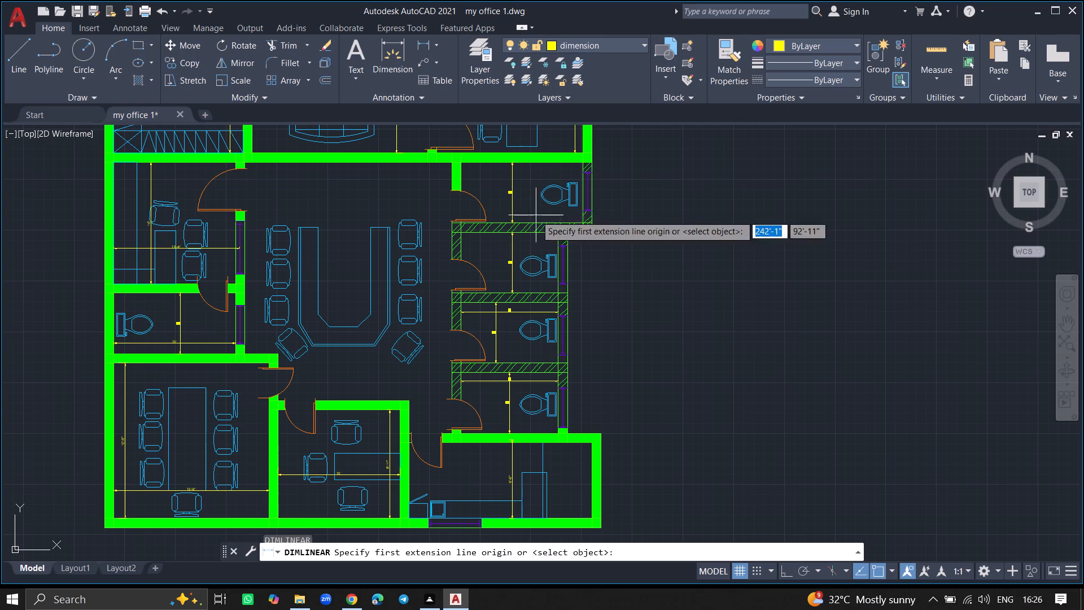
click(465, 171)
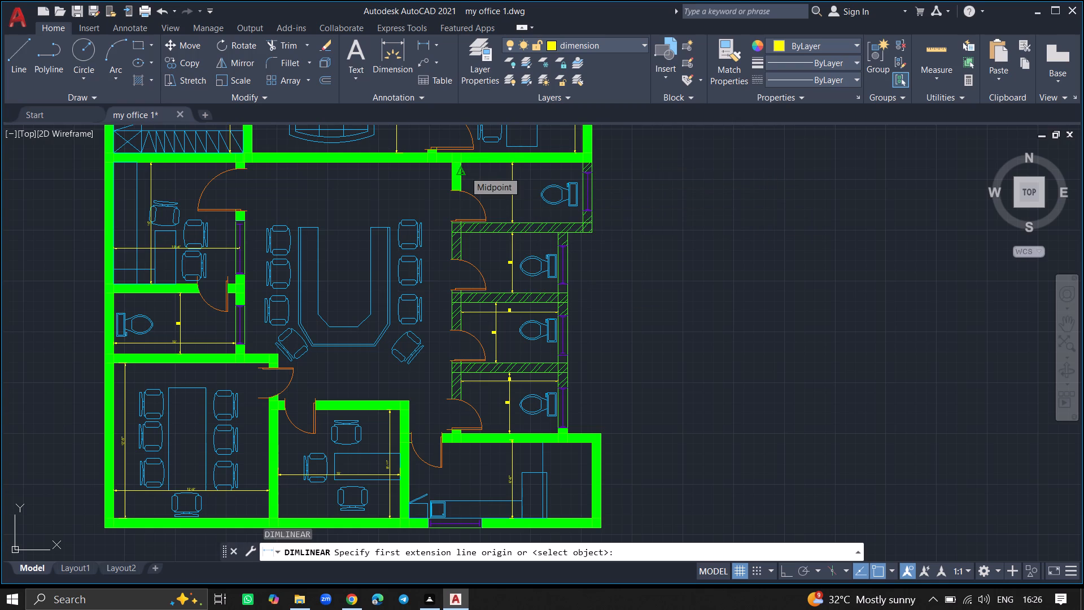
click(583, 169)
click(584, 172)
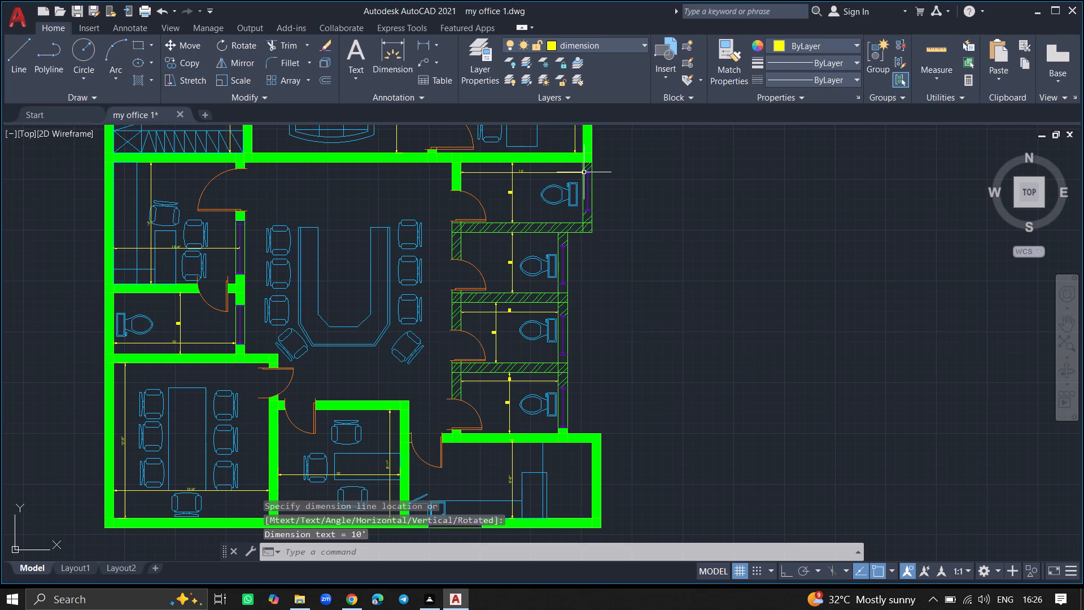
Add an east-west linear dimension to the second east-side toilet from the north, between its inner wall faces north of the fixture.
key(space)
ctrl+scroll(502, 249, up, 2)
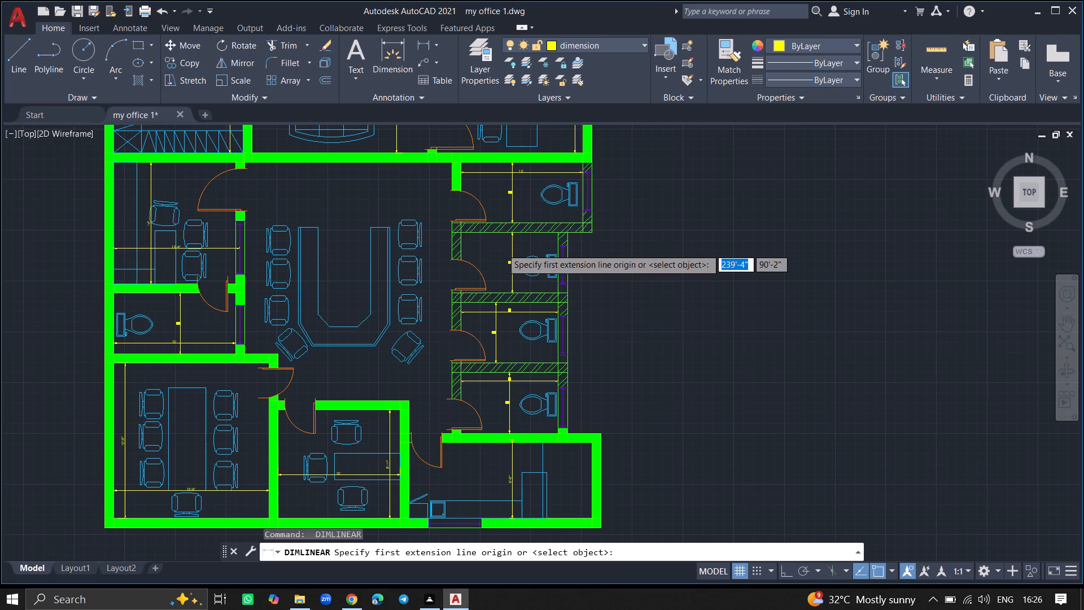
ctrl+scroll(502, 249, up, 1)
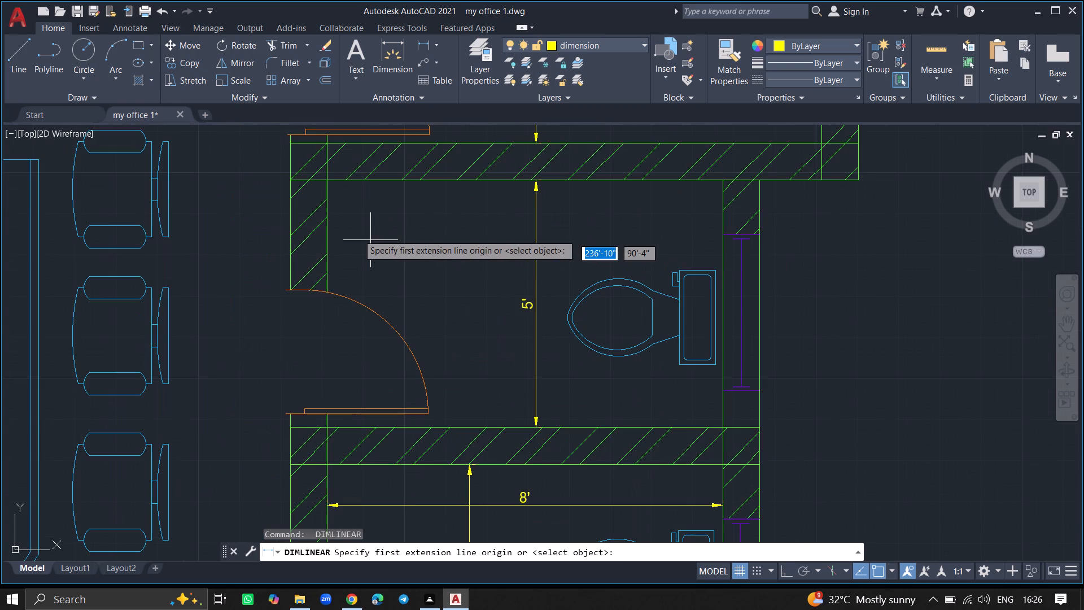
drag(327, 223, 532, 232)
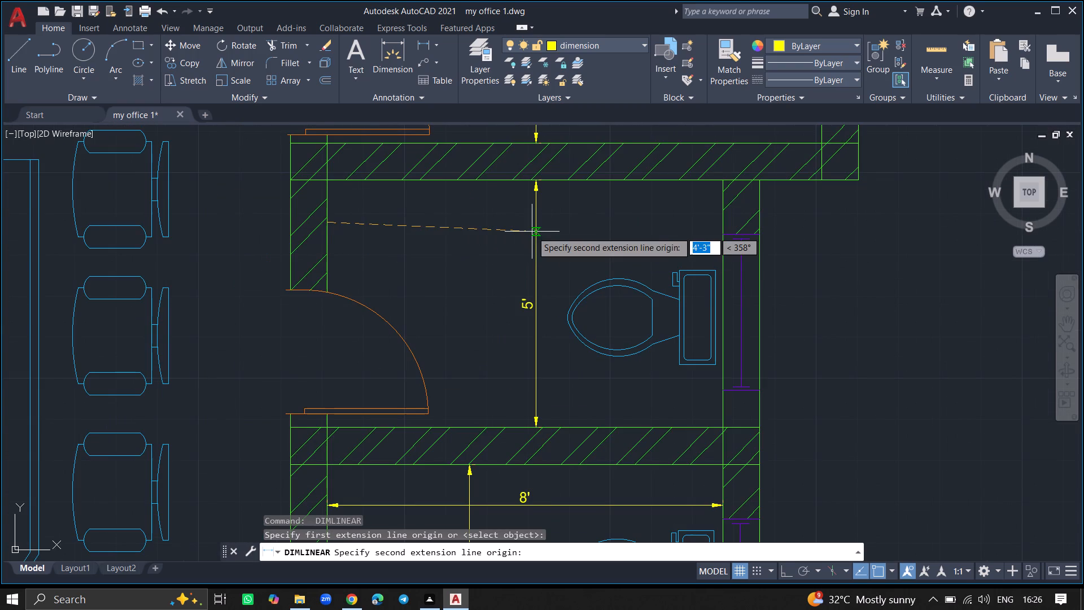
click(725, 230)
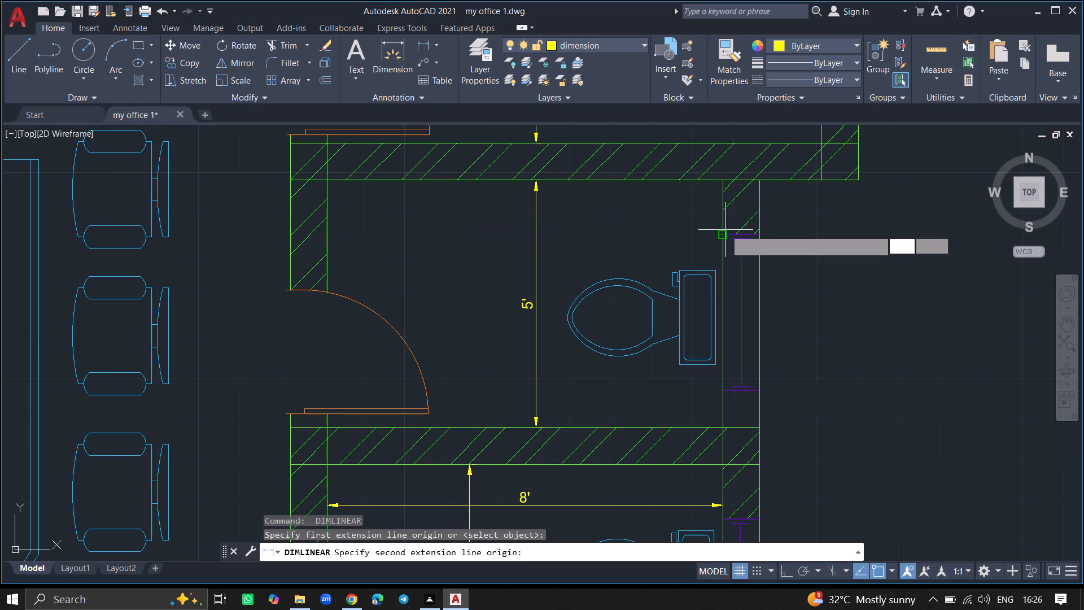
click(678, 238)
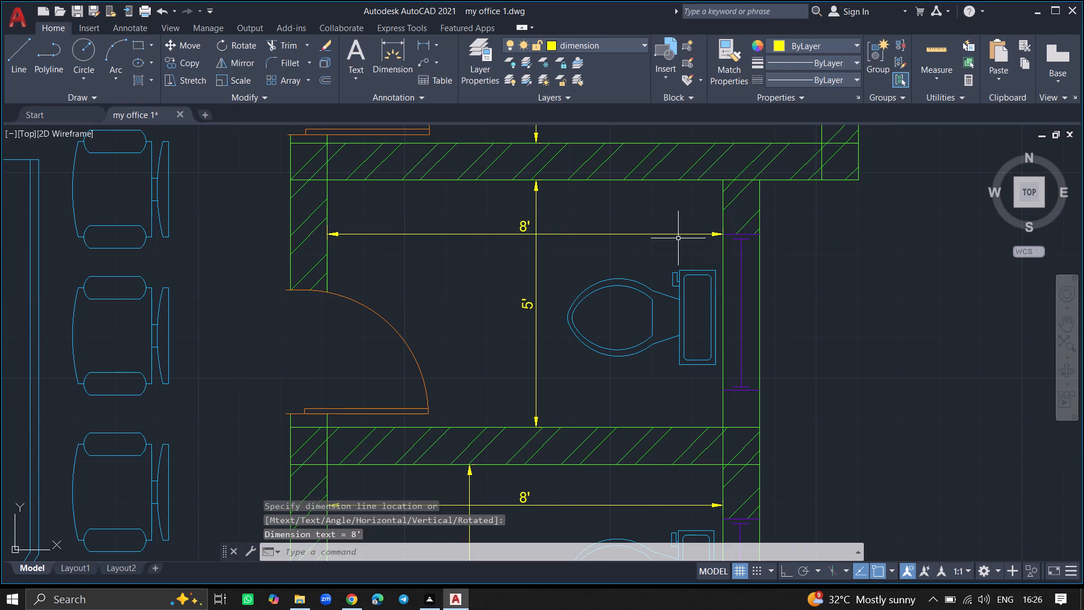
Set the text height of the ISO-25 dimension style to 5 inches and make that style current.
ctrl+scroll(619, 265, down, 5)
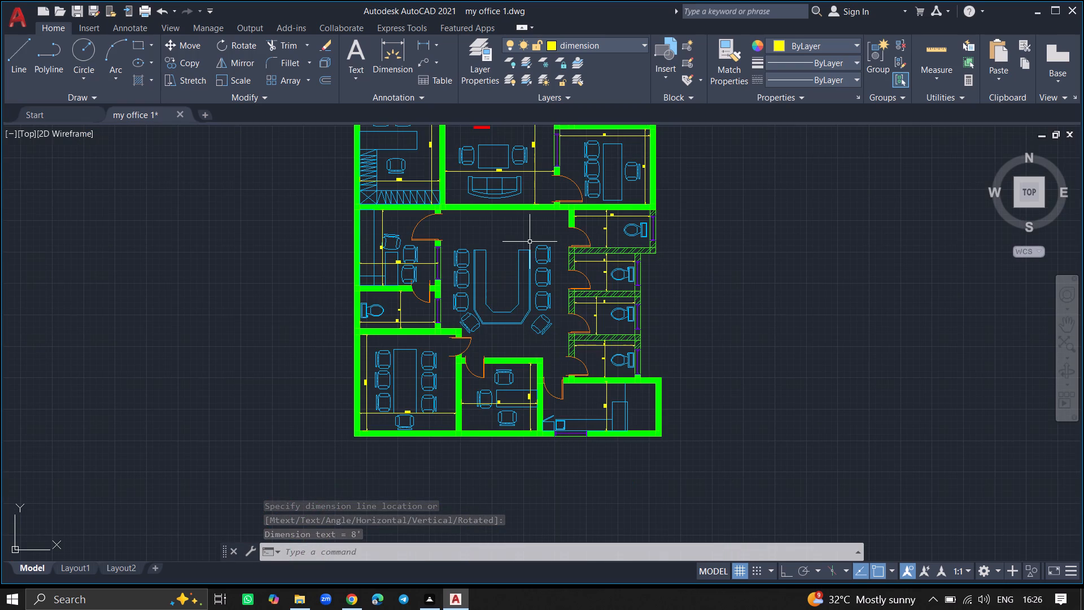
ctrl+scroll(530, 242, down, 1)
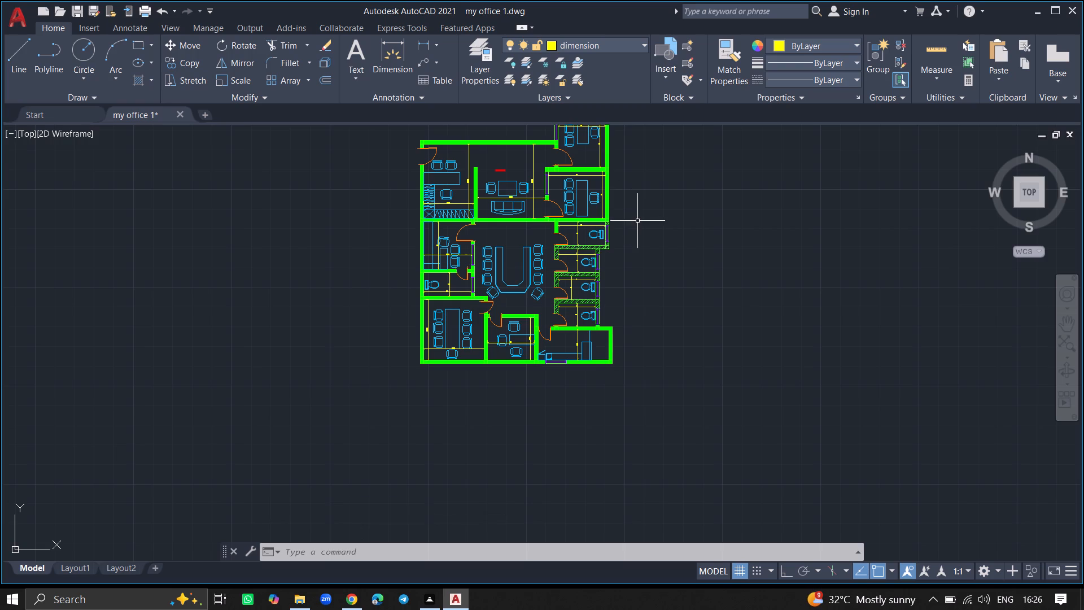
ctrl+scroll(637, 221, down, 2)
click(646, 155)
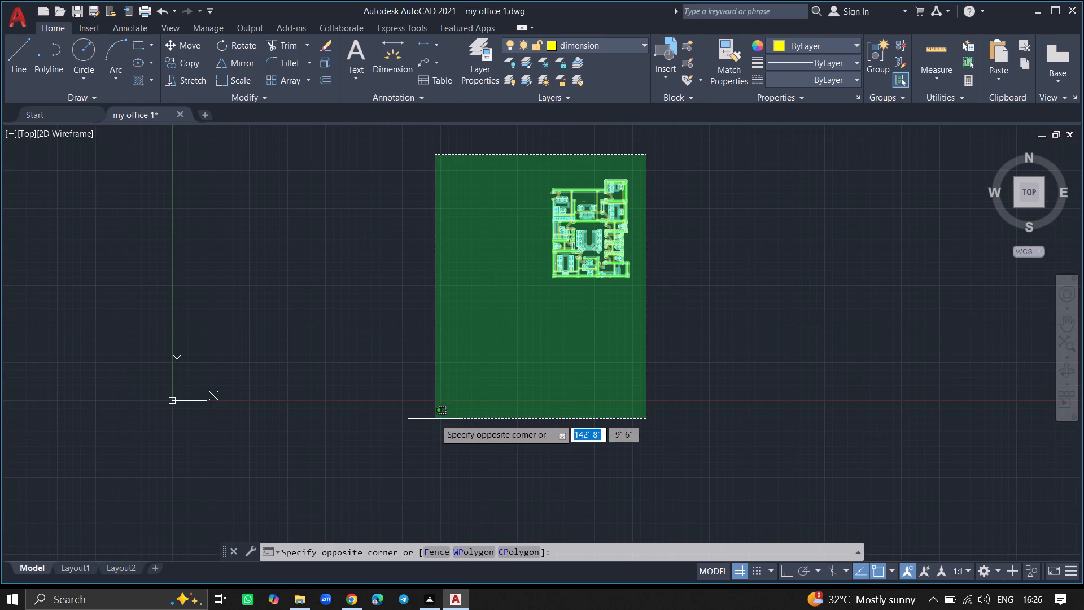
click(435, 419)
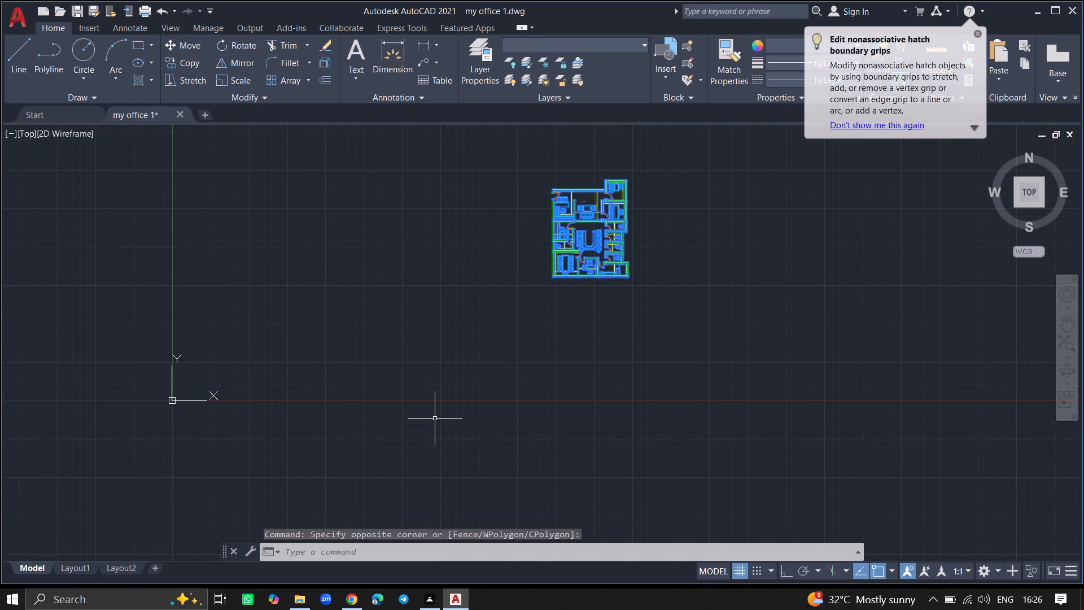
key(d)
key(Return)
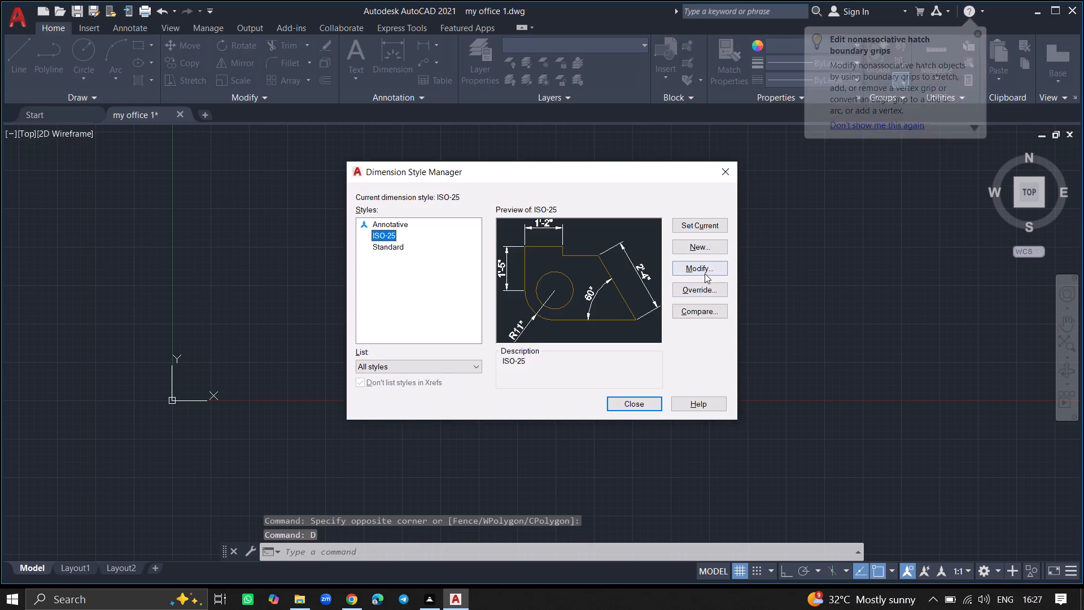
click(705, 272)
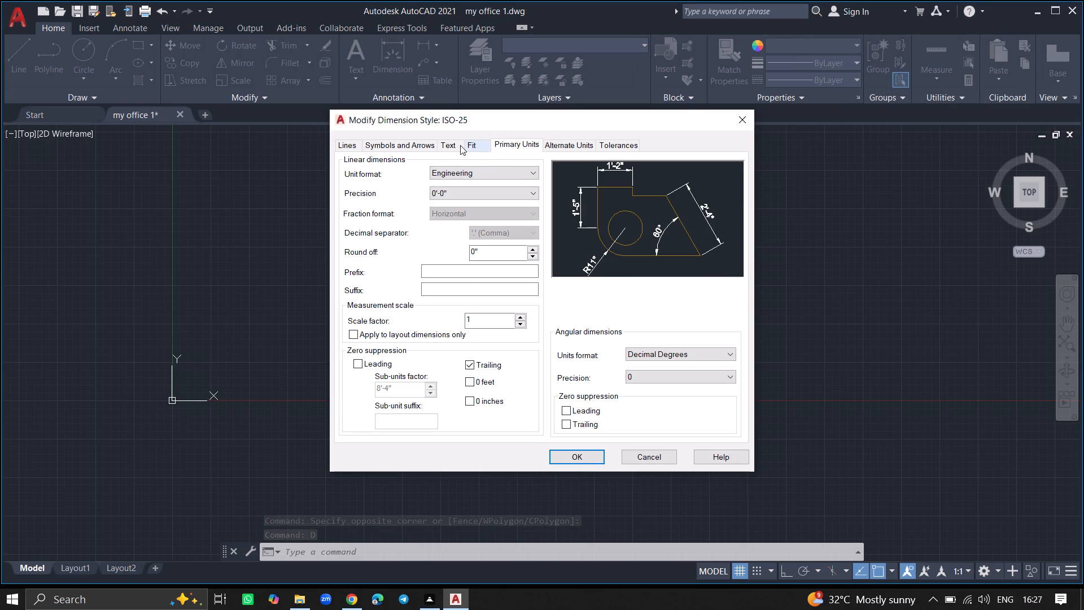
click(453, 144)
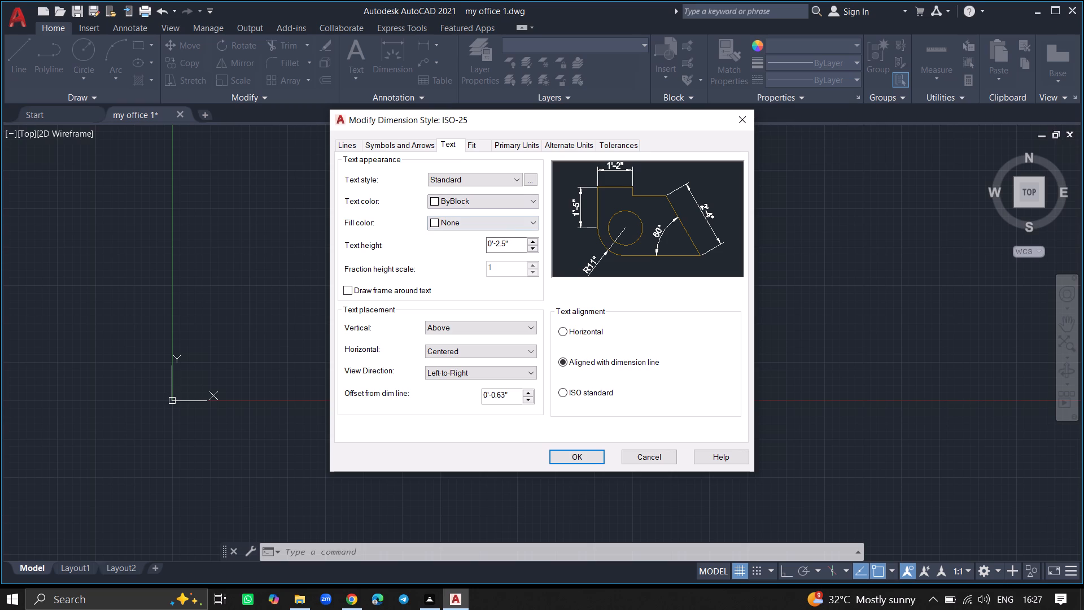
click(516, 239)
key(BackSpace)
key(BackSpace)
key(BackSpace)
key(BackSpace)
key(BackSpace)
key(BackSpace)
key(BackSpace)
key(BackSpace)
key(BackSpace)
key(BackSpace)
key(BackSpace)
key(5)
key(shift+quotedbl)
click(567, 459)
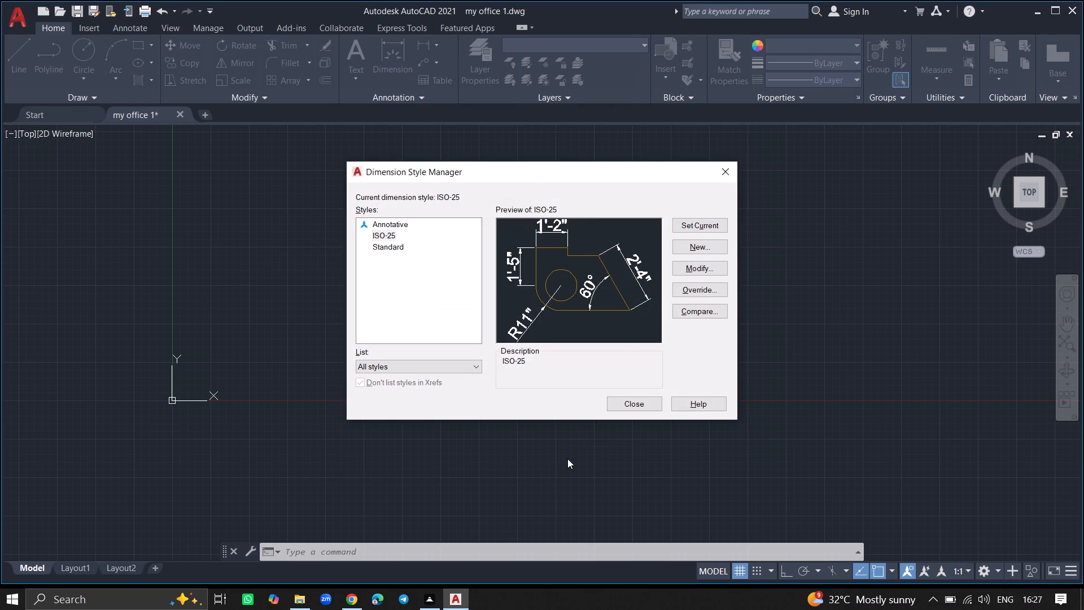
click(694, 225)
click(627, 408)
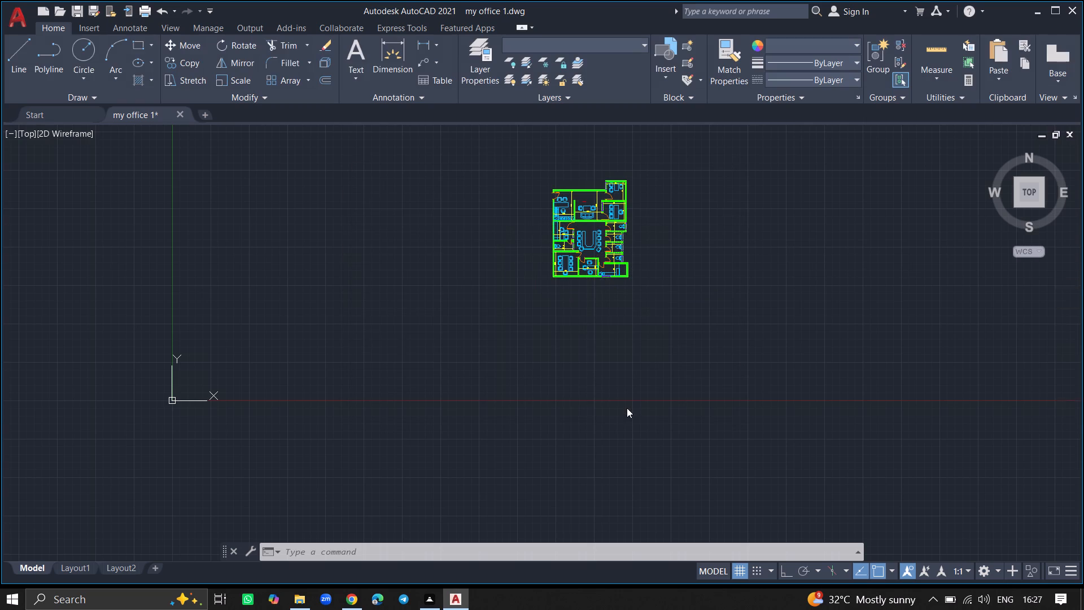
Make the text layer the current layer.
ctrl+scroll(595, 238, up, 4)
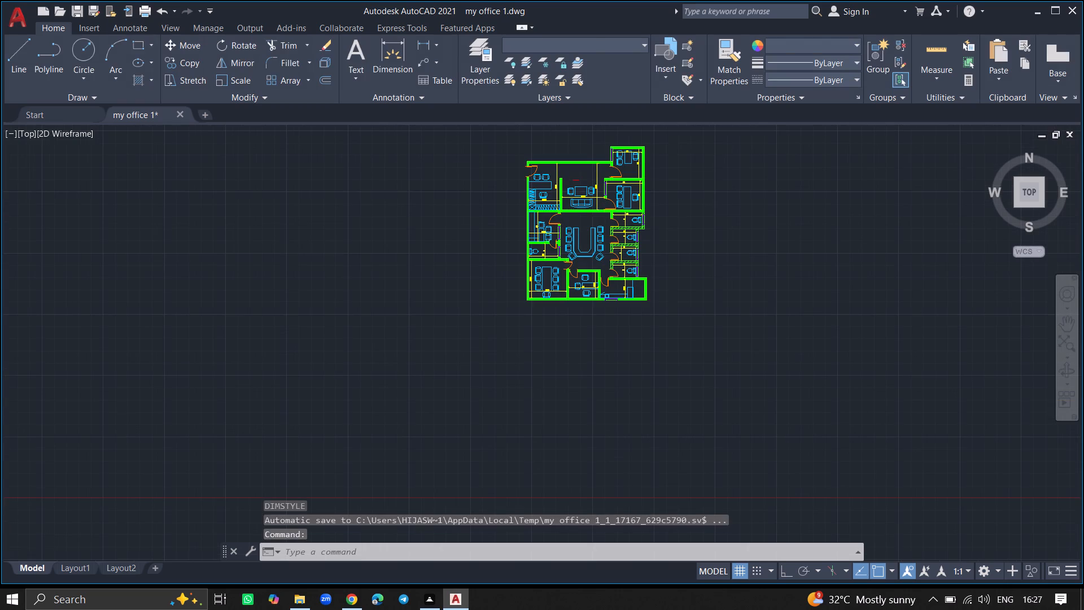
ctrl+scroll(587, 200, up, 3)
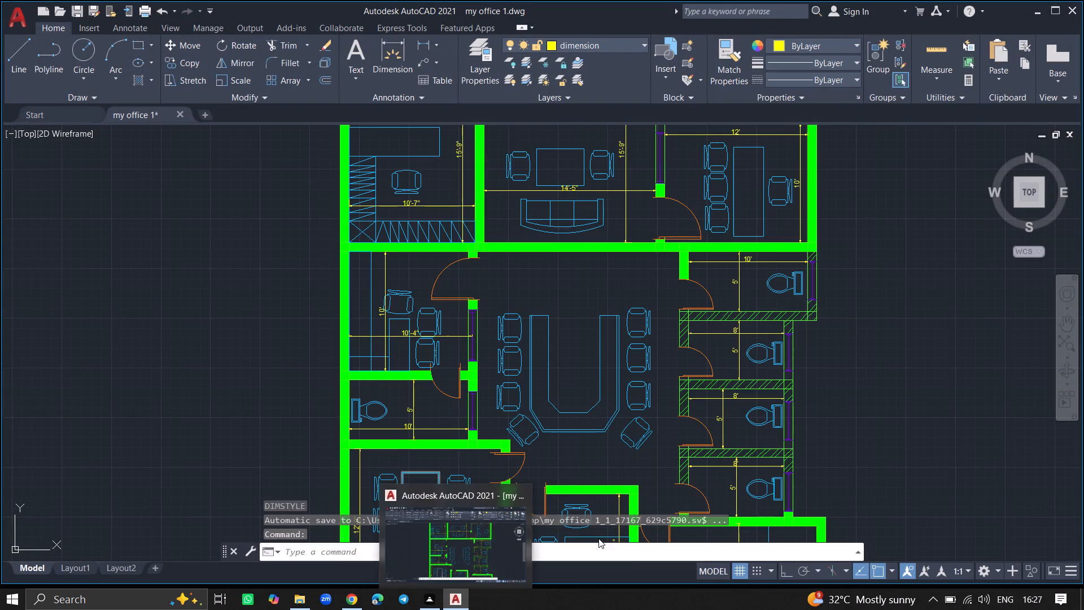
ctrl+scroll(588, 476, down, 4)
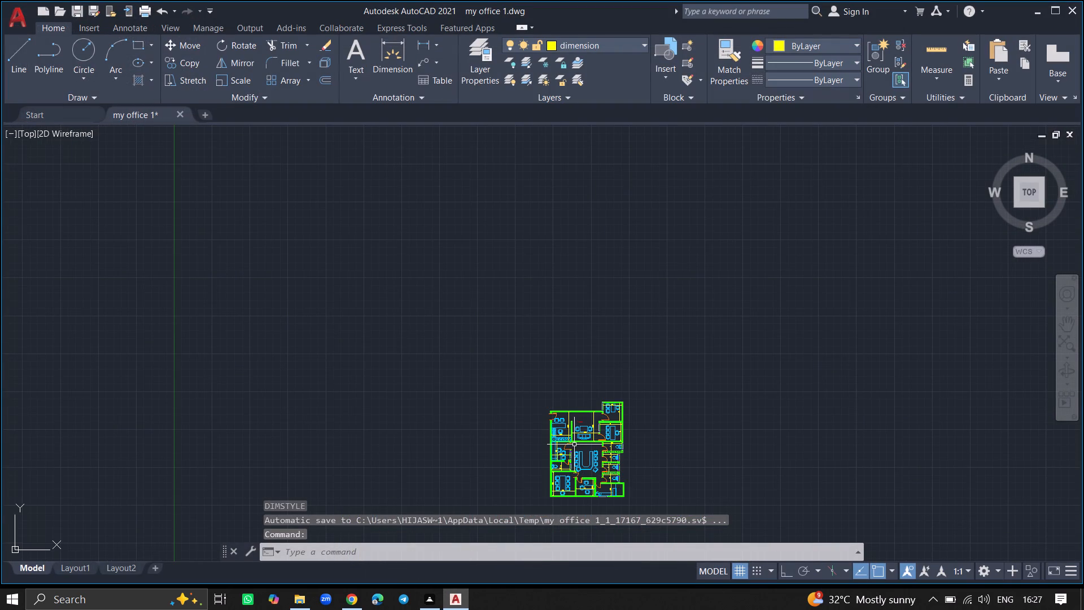
ctrl+scroll(574, 445, up, 2)
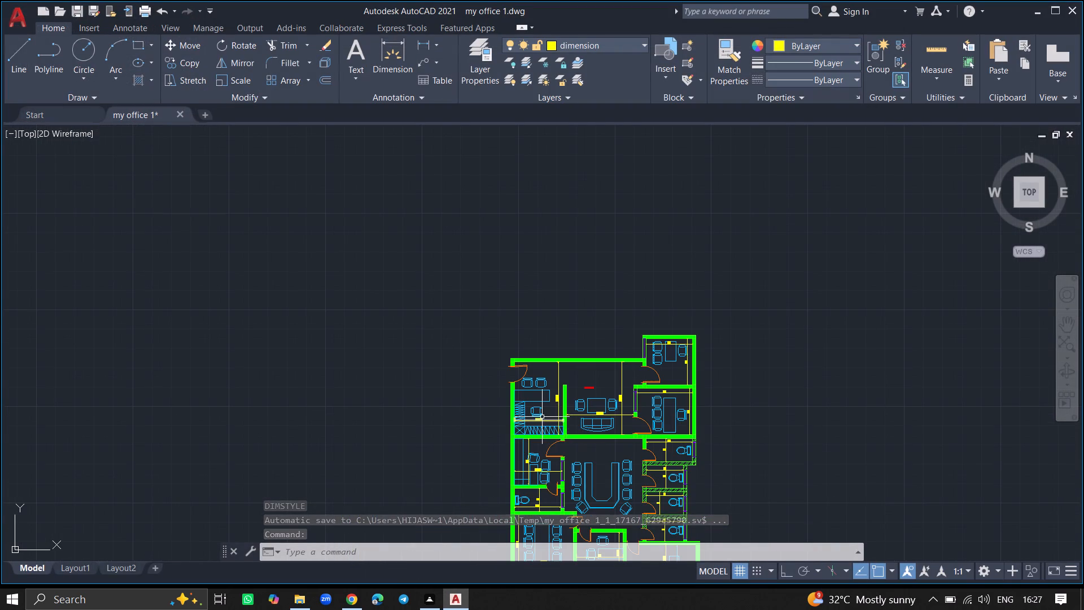
ctrl+scroll(542, 417, up, 3)
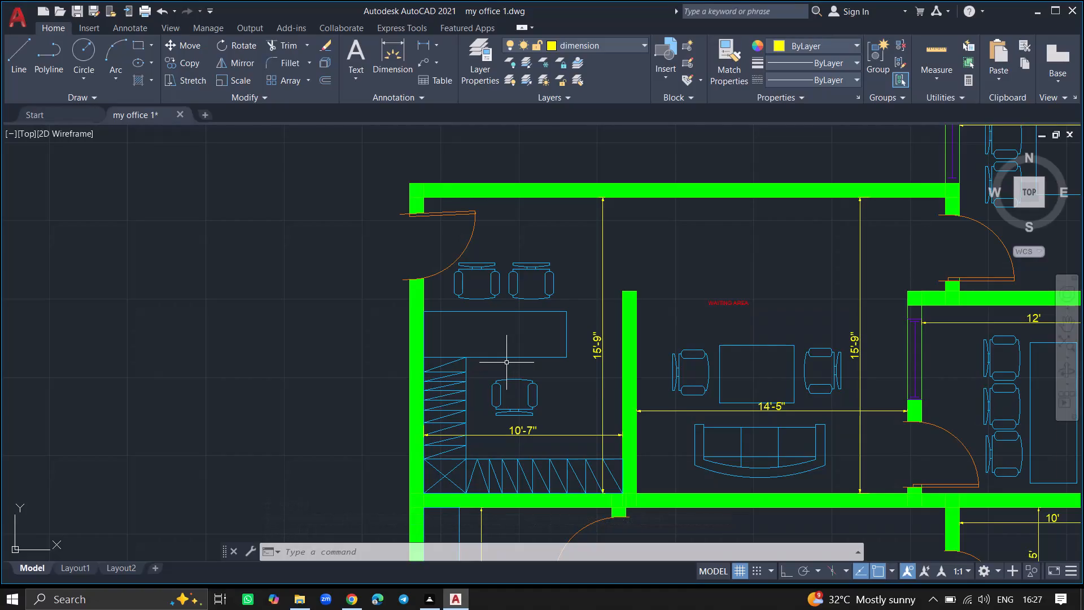
double_click(473, 87)
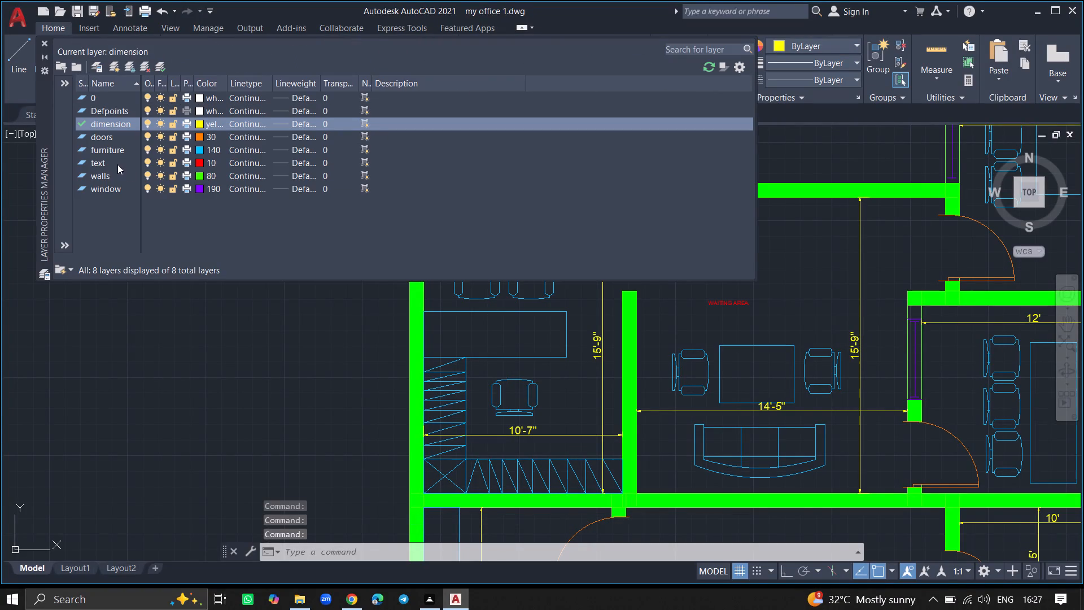
double_click(117, 164)
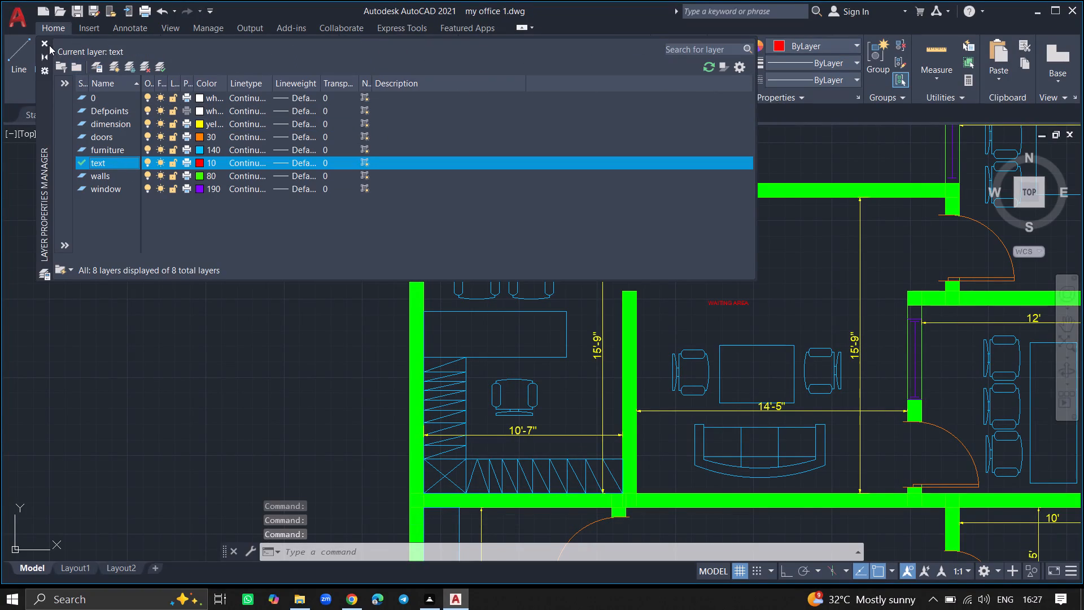
click(45, 43)
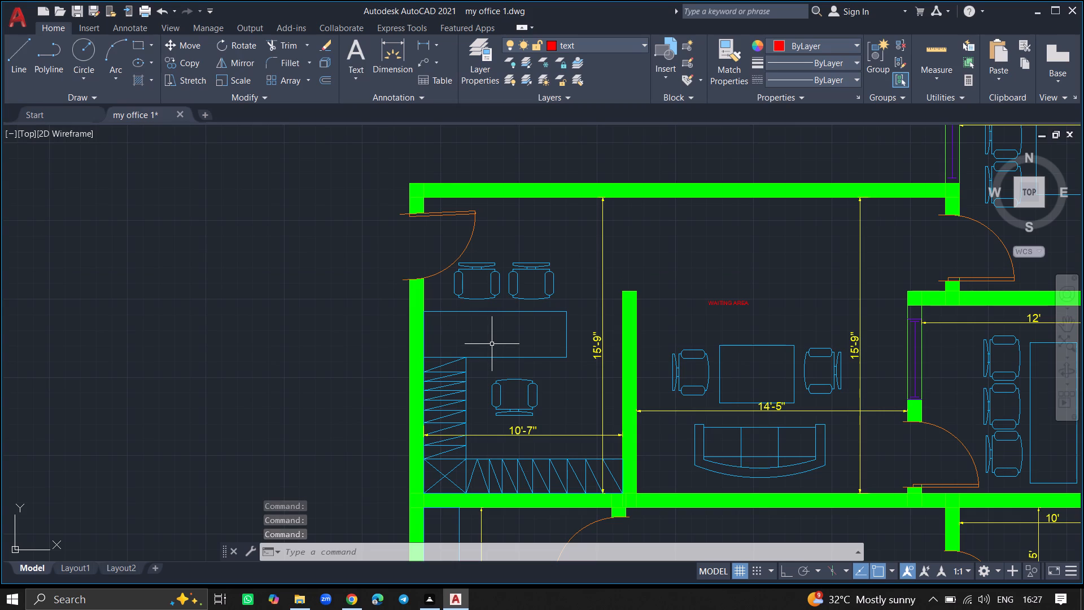
Label the northwest room with the multiline text RECEPTION, placed inside the reception desk outline.
text(MTEXT)
key(Return)
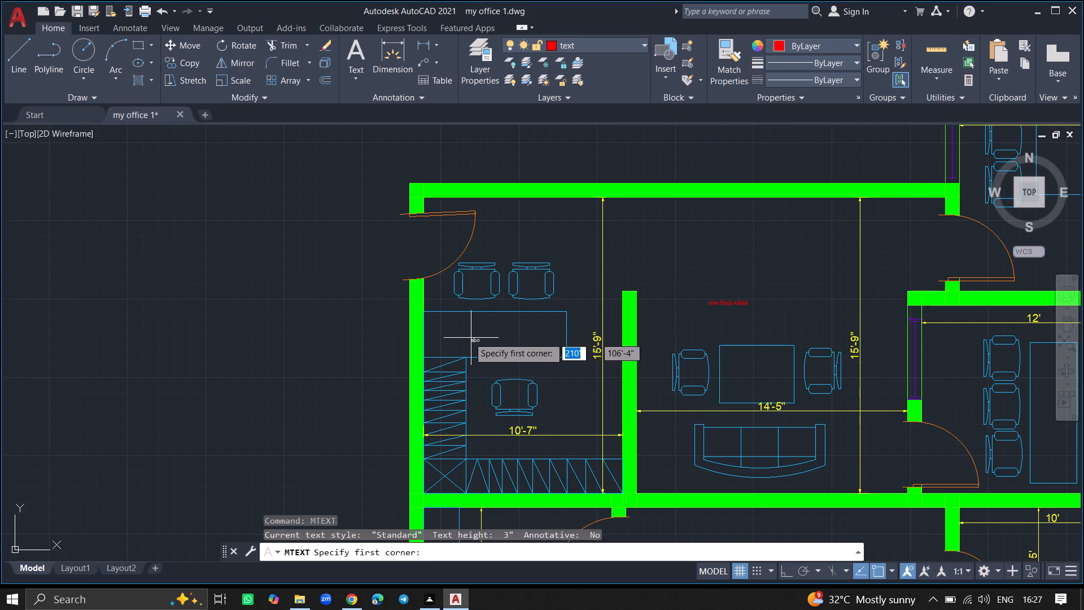
click(466, 334)
click(534, 345)
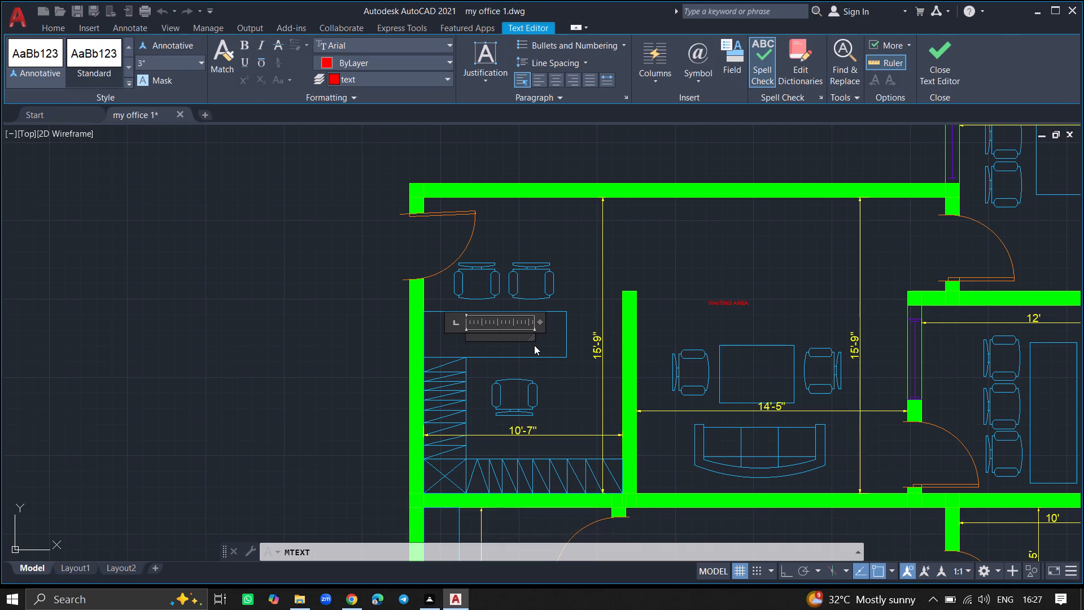
text(RE)
text(CE)
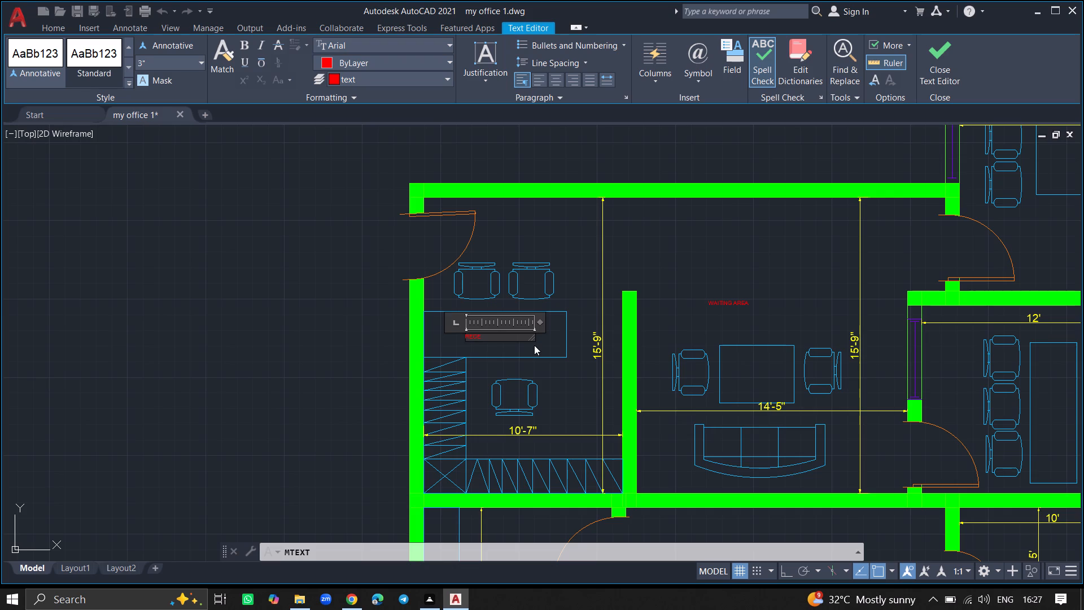
text(PTION)
click(534, 348)
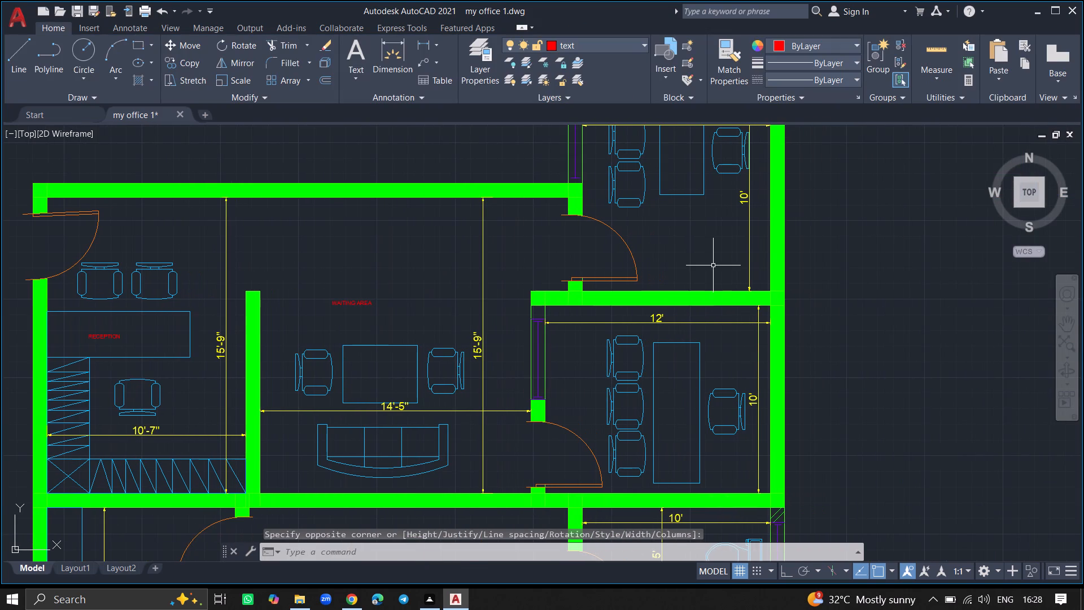
Label the northeast corner room with the multiline text ACCOUNT, placed in the open floor east of its door swing.
key(space)
ctrl+scroll(690, 242, up, 2)
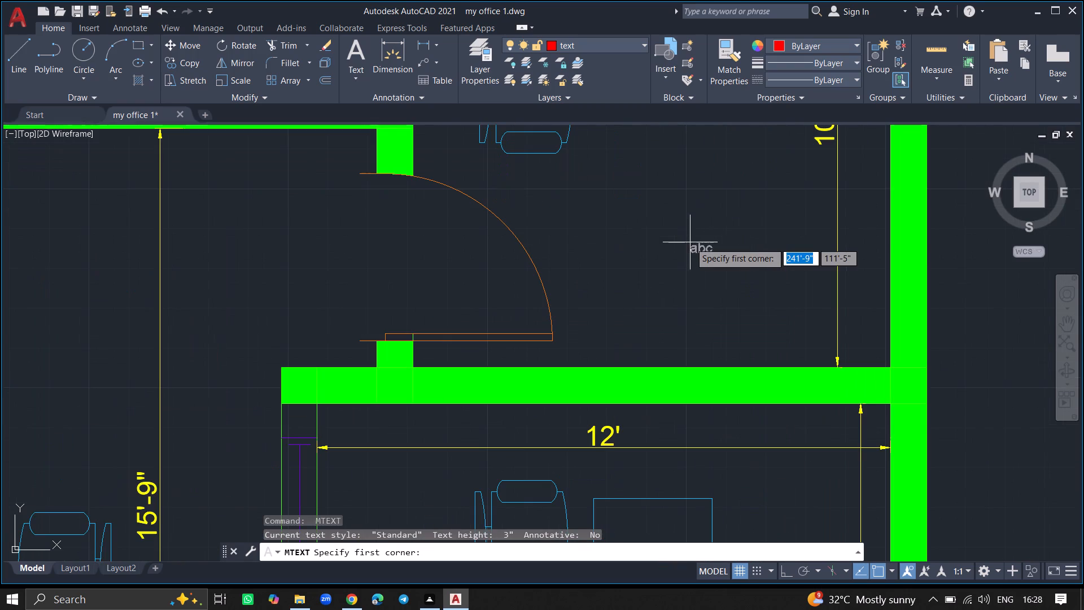
click(576, 211)
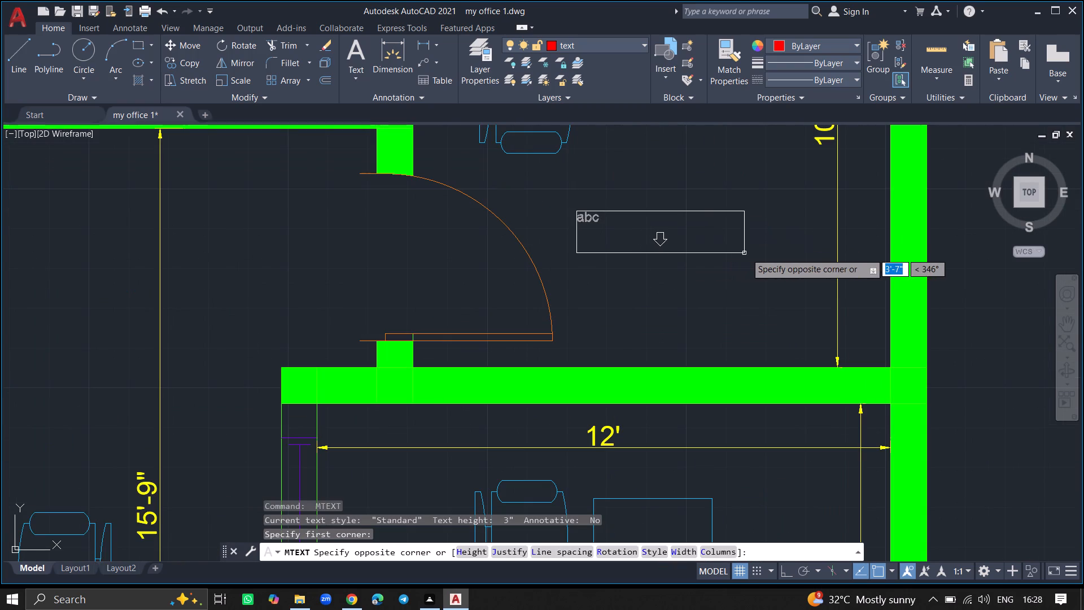
click(764, 254)
text(ACCOUNT)
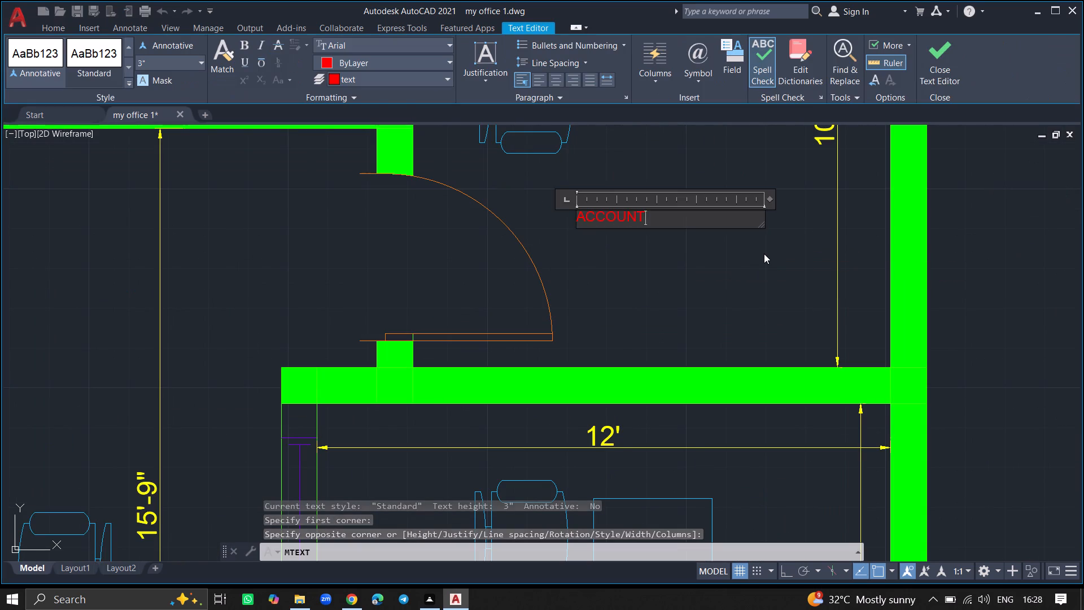
key(space)
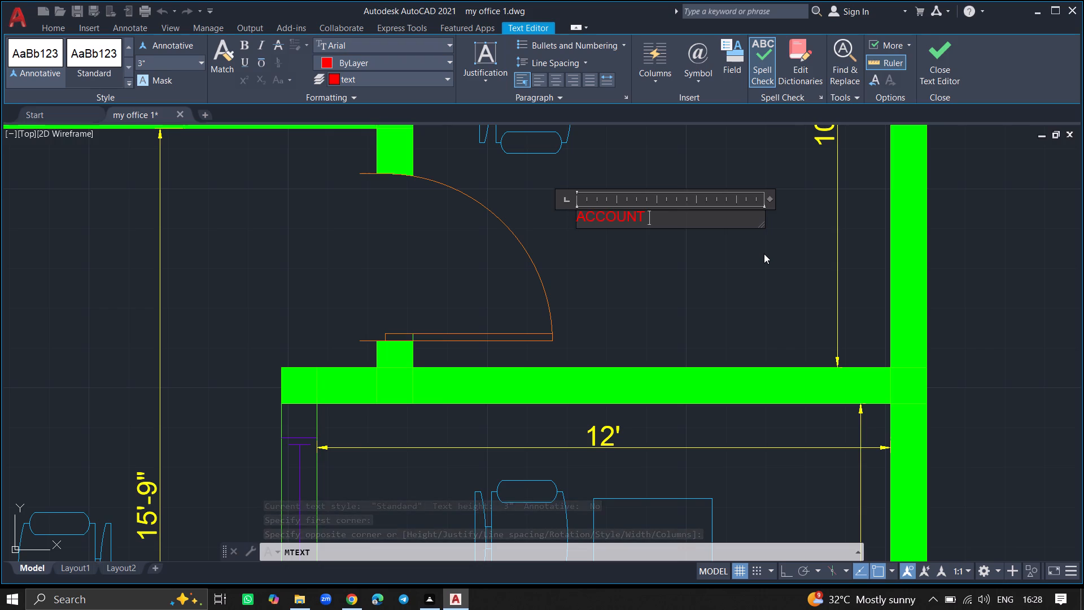
click(753, 267)
Label the office directly south of the account room with the multiline text MANAGER ROOM, starting just north of its desk.
ctrl+scroll(753, 267, down, 3)
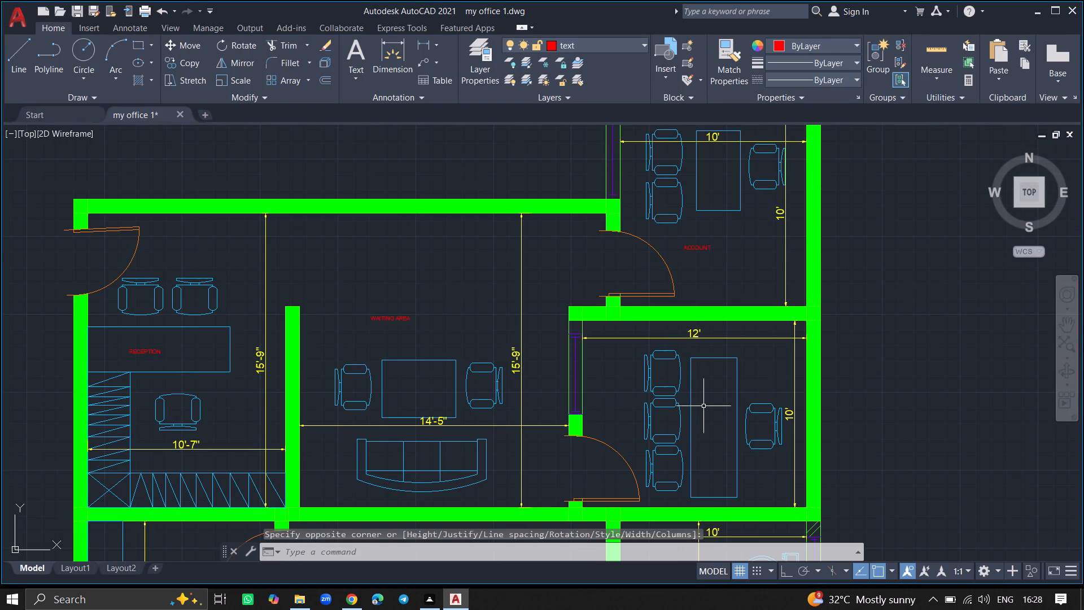
ctrl+scroll(710, 354, up, 1)
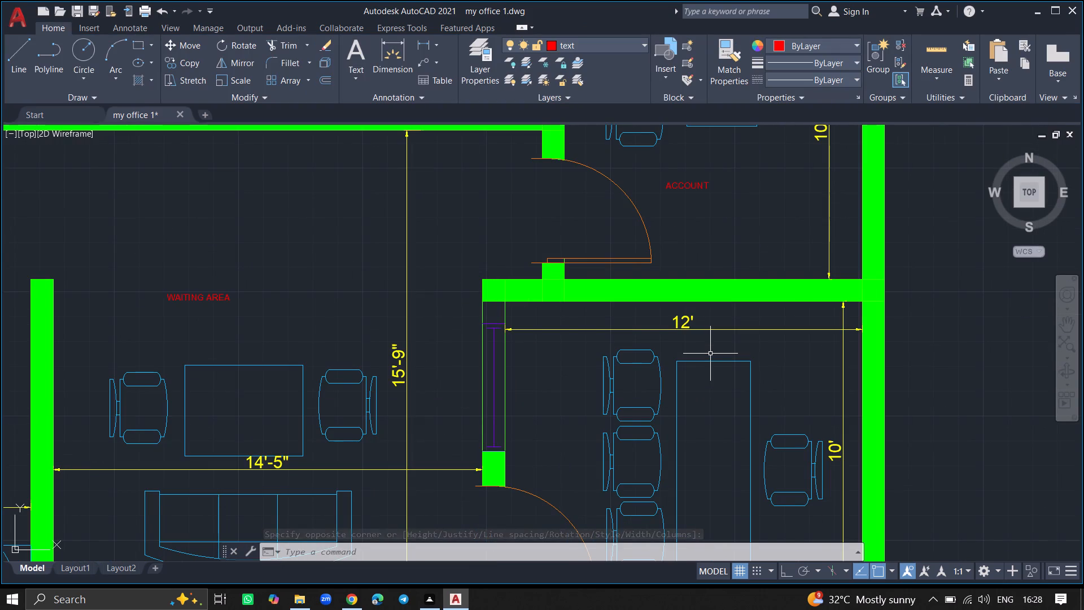
key(space)
ctrl+scroll(710, 354, up, 4)
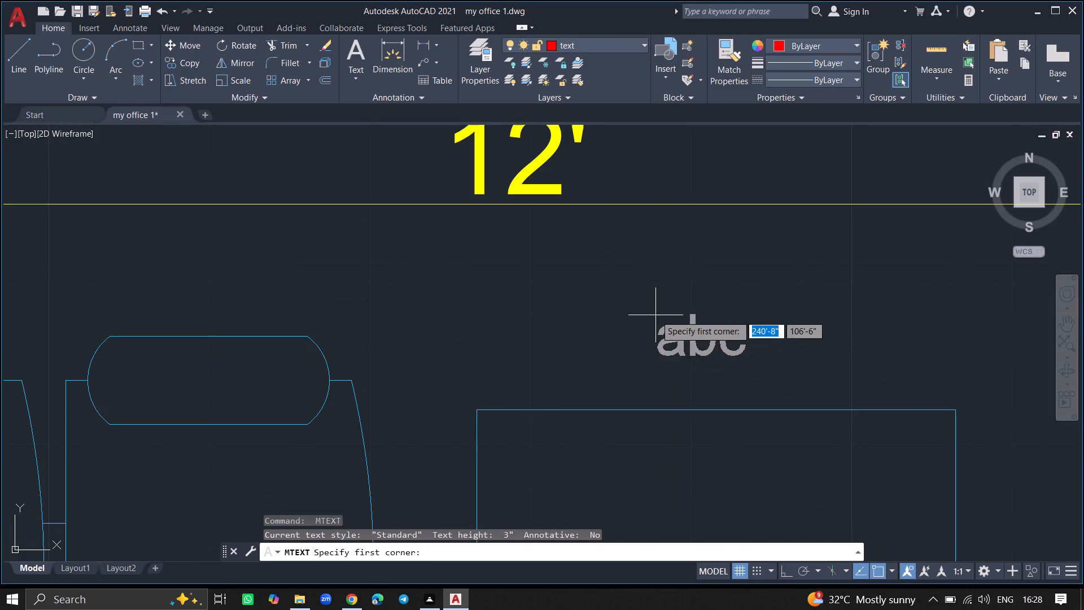
click(655, 315)
click(1039, 371)
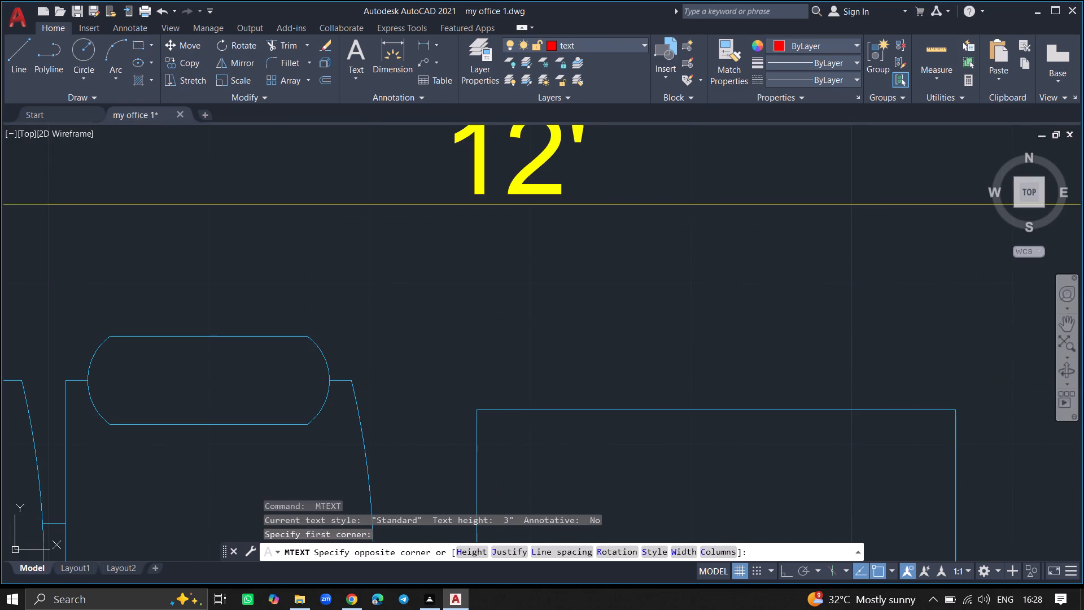
text(MAN)
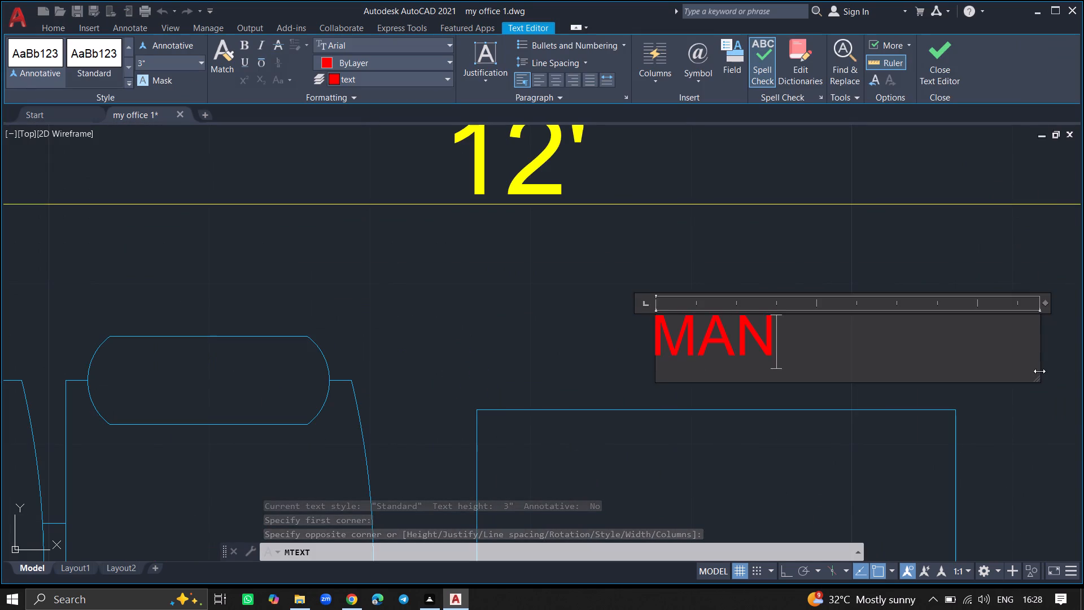
key(a)
text(GER)
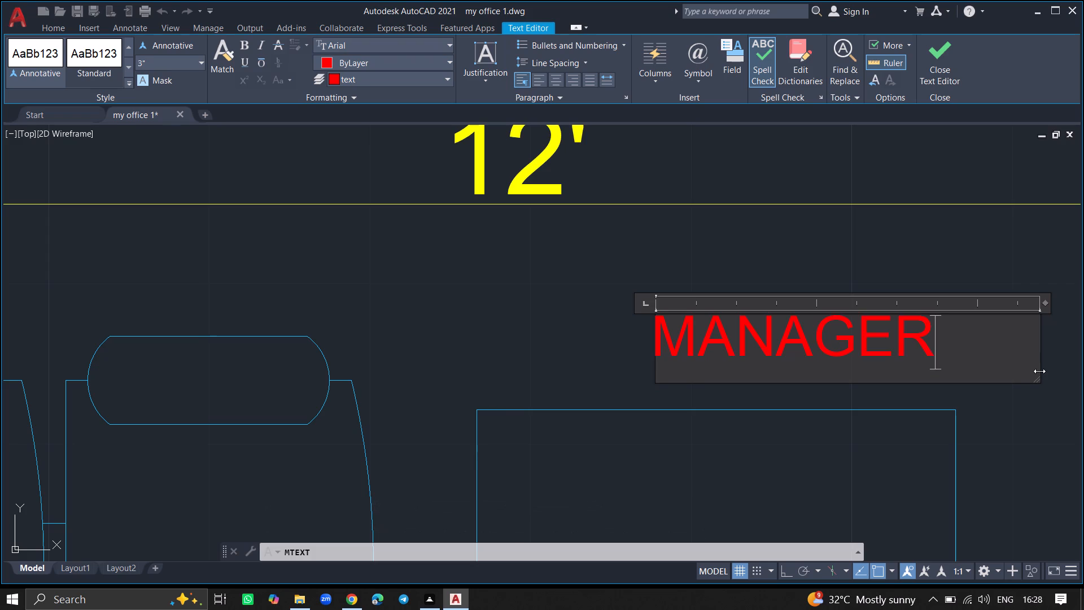
key(space)
text(ROO)
key(m)
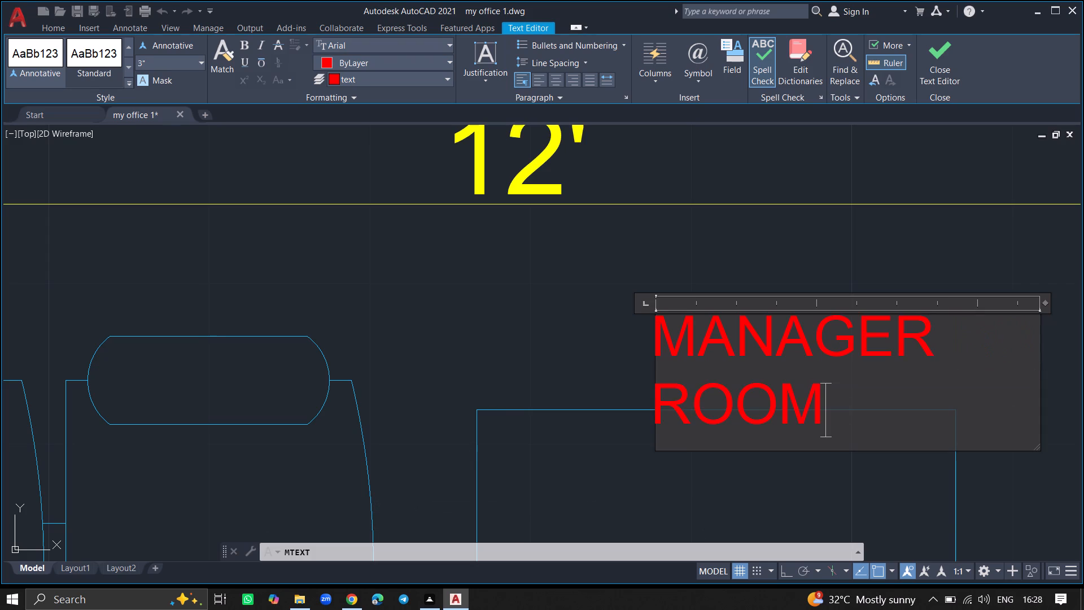
click(948, 517)
Label the large central room with the multiline text WORKING AREA, placed just north of the U-shaped table.
ctrl+scroll(907, 441, down, 3)
ctrl+scroll(874, 356, down, 5)
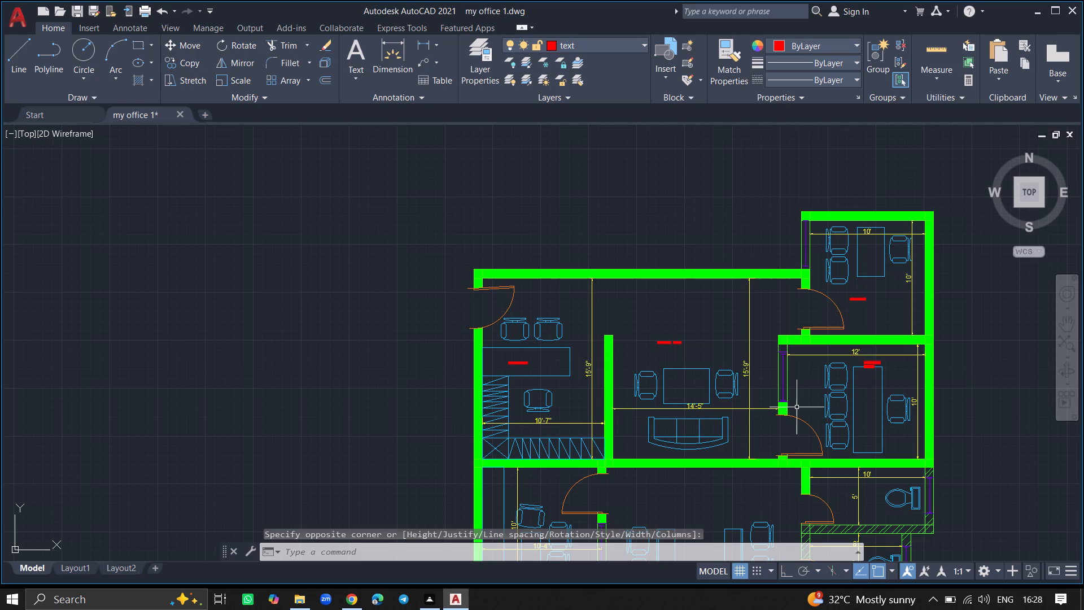
ctrl+scroll(797, 407, down, 8)
ctrl+scroll(790, 430, up, 5)
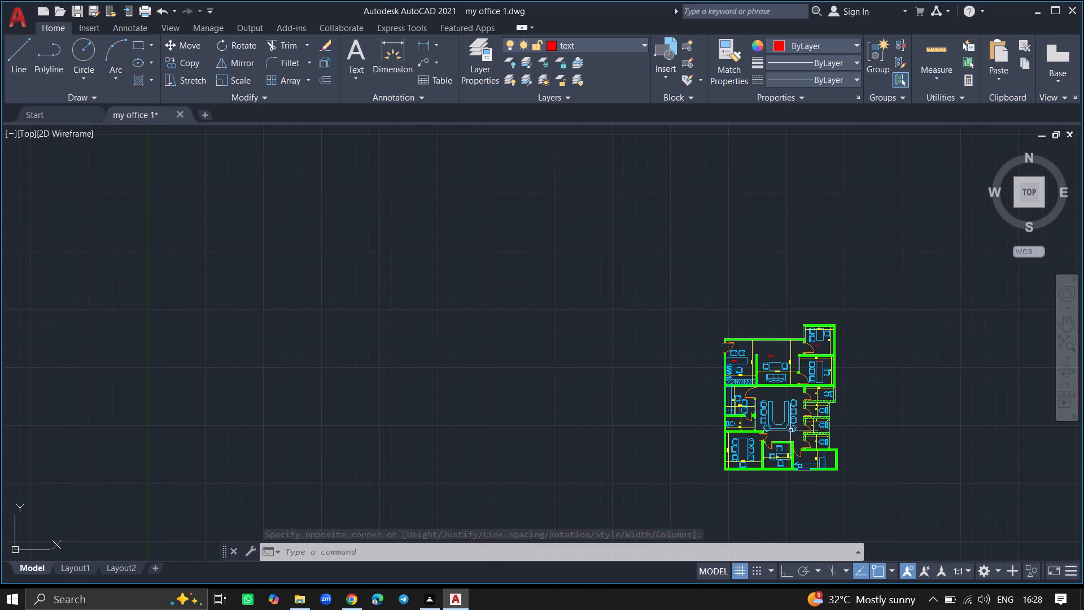
ctrl+scroll(769, 390, up, 4)
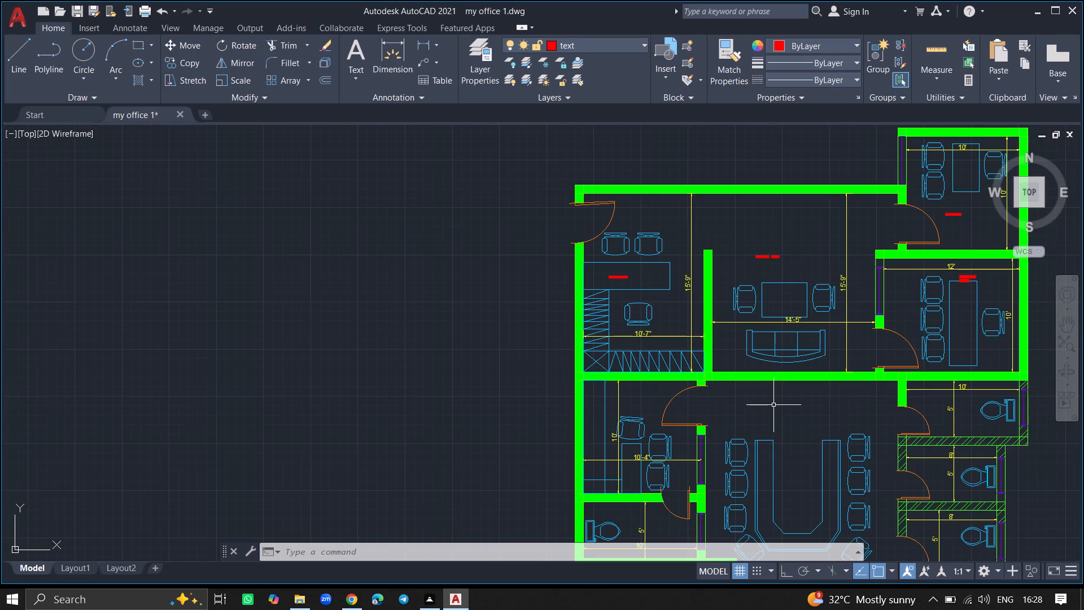
key(space)
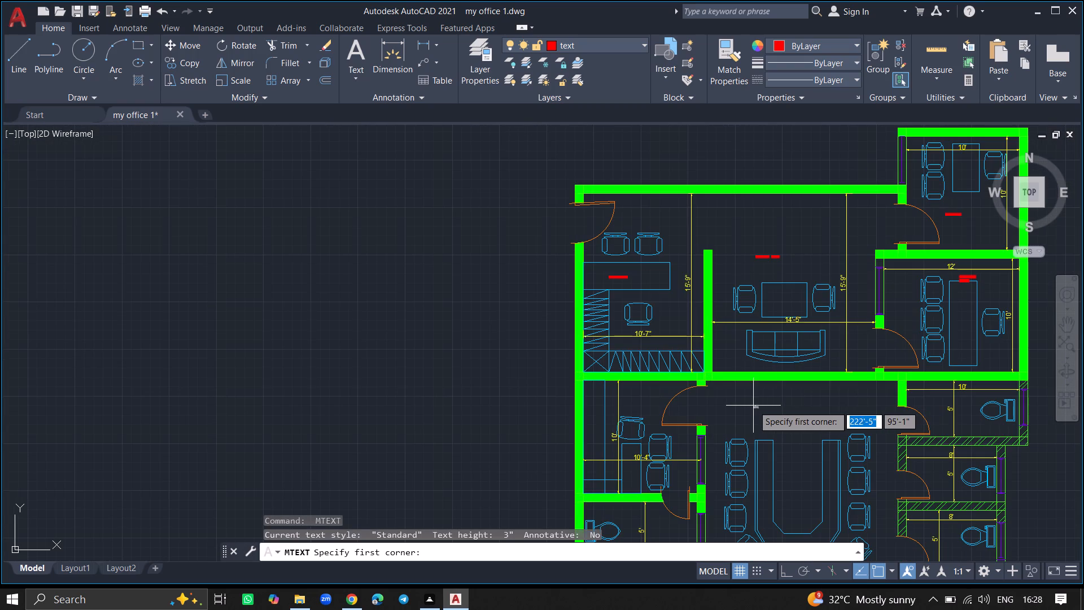
click(753, 406)
click(840, 421)
text(WOR)
text(KING AREA)
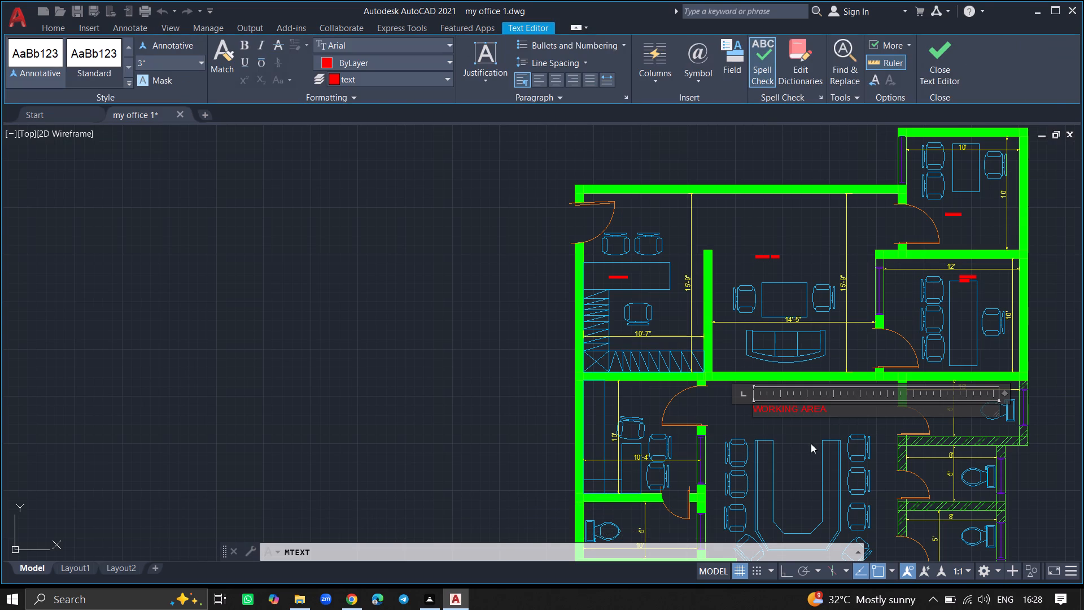
click(811, 443)
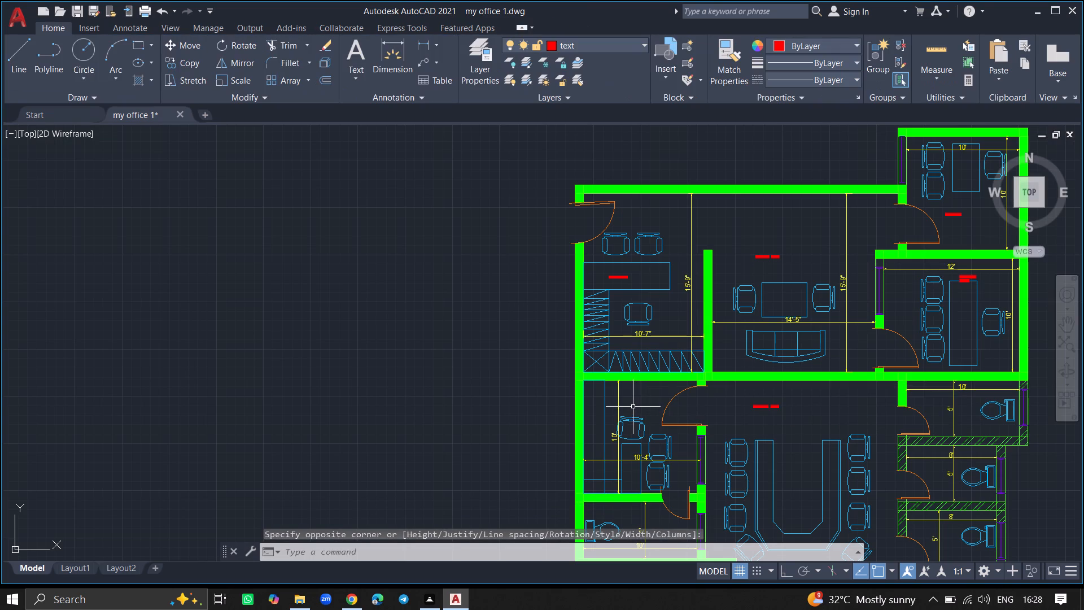
Label the room south of reception with the two-line multiline text DIRECTOR ROOM, placed north of the desk chair.
ctrl+scroll(633, 407, up, 5)
key(space)
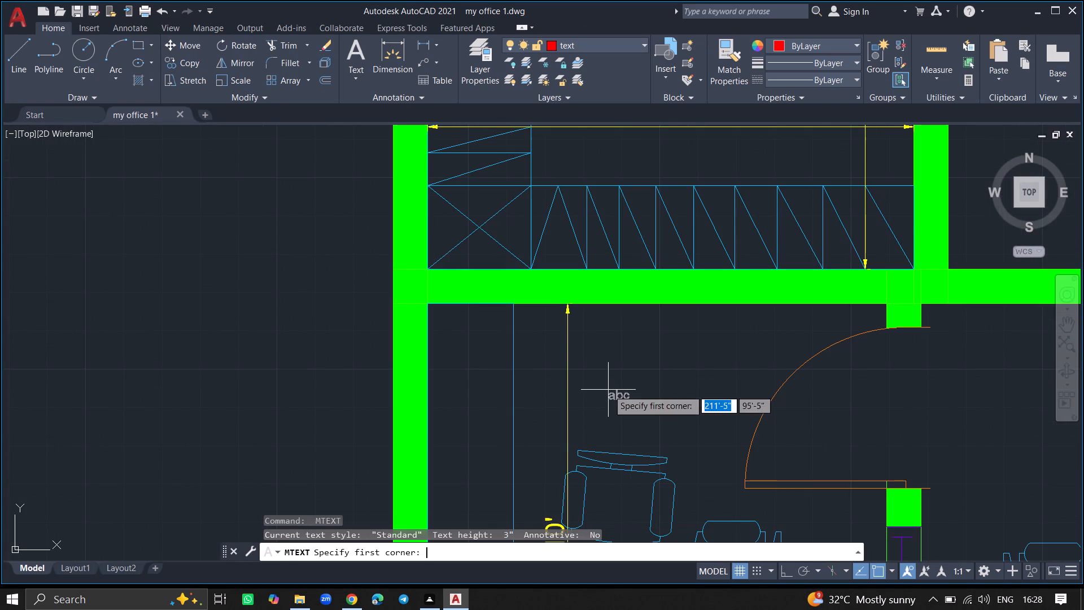
click(588, 368)
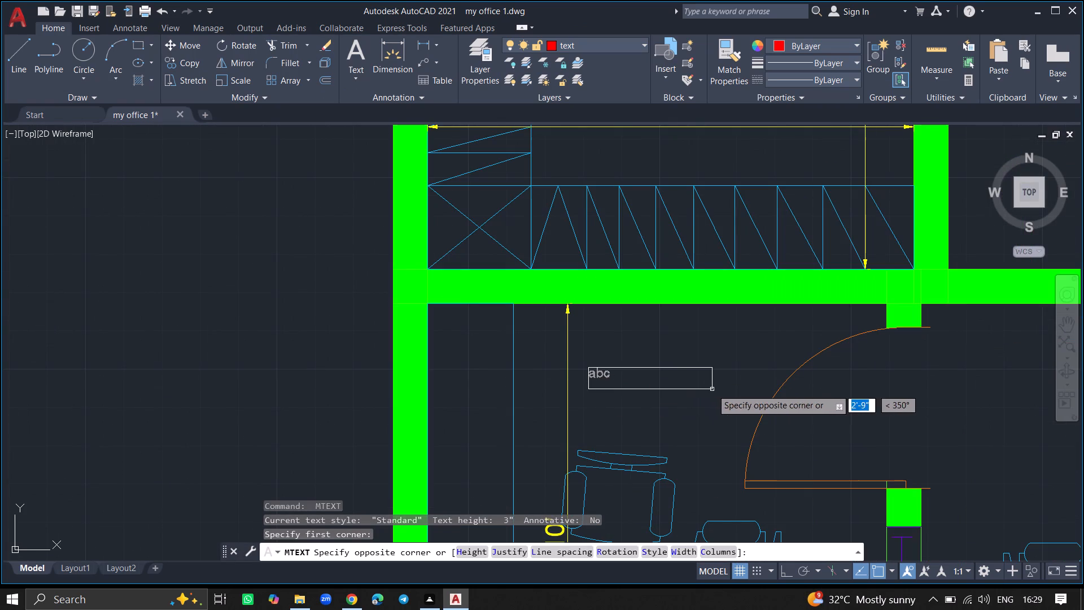
click(712, 389)
text(DIRECTOR)
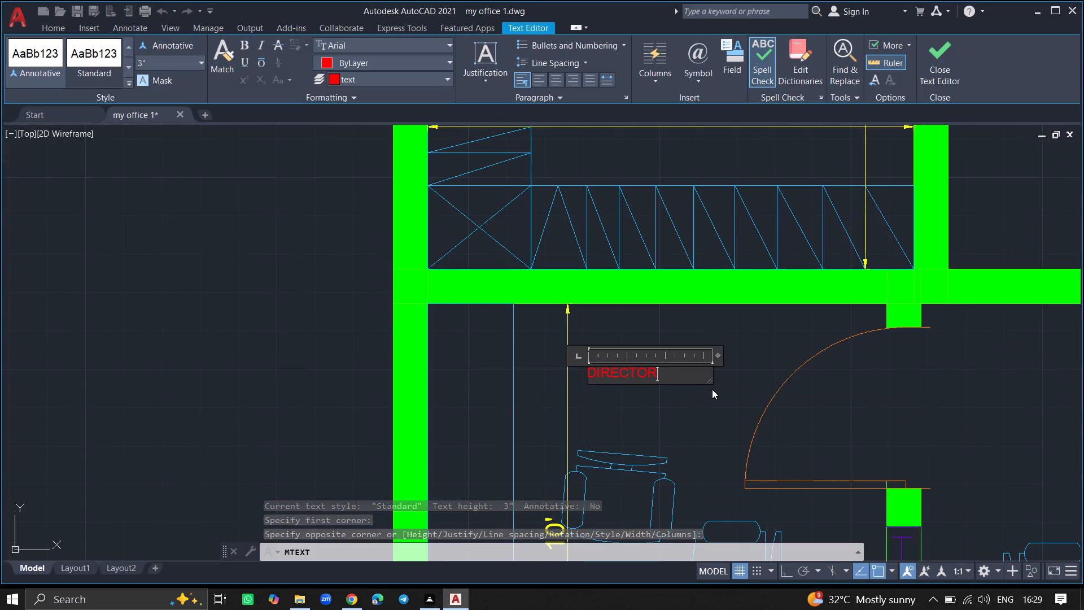
key(space)
key(Return)
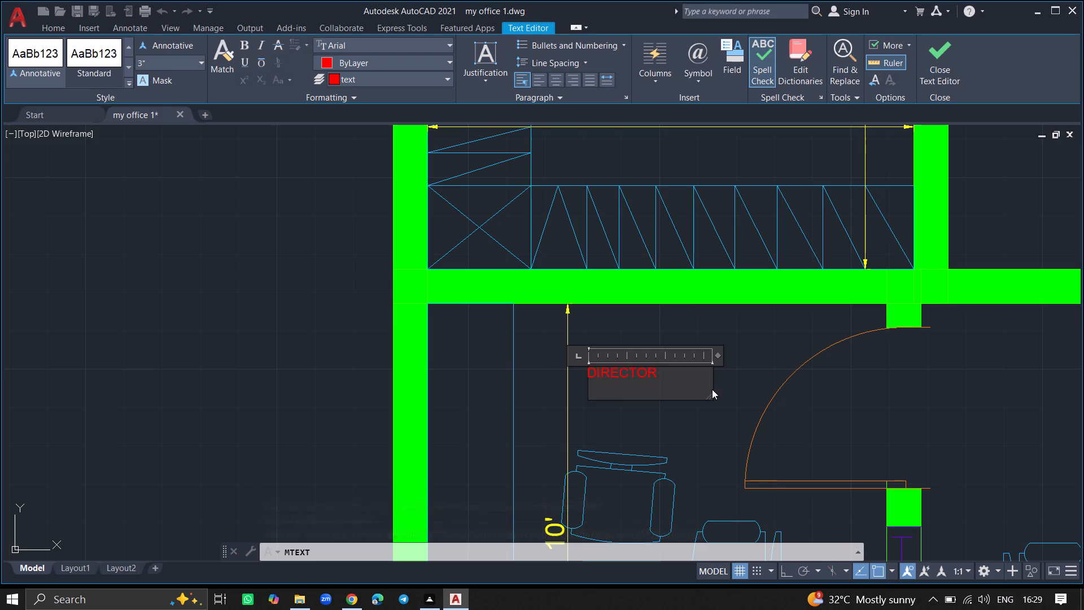
text(ROOM)
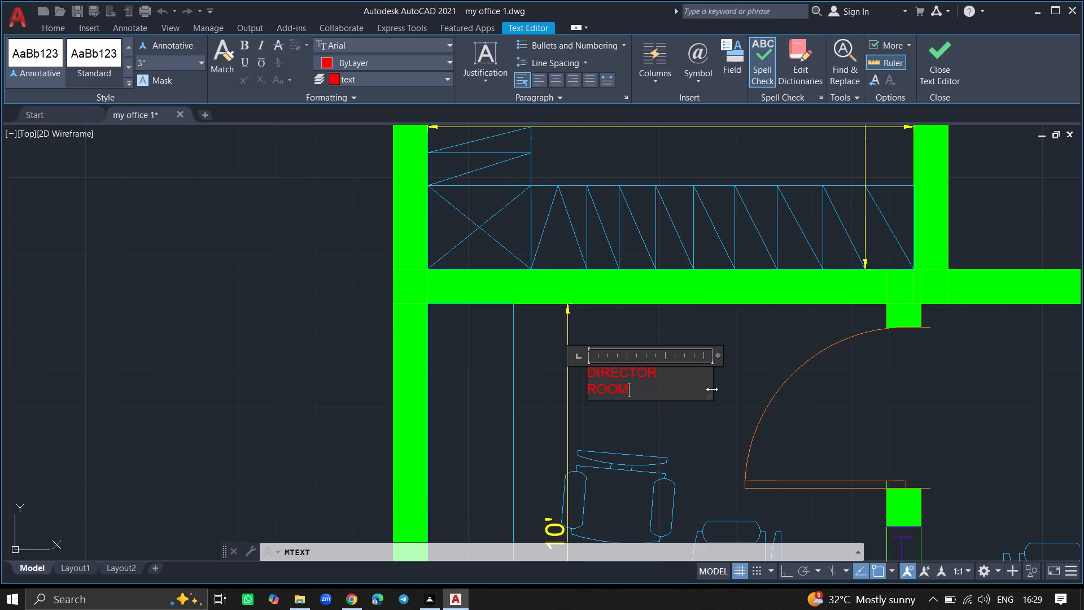
click(690, 441)
Place a multiline text box in the northernmost east-side toilet, south of the 5' dimension text.
ctrl+scroll(692, 431, down, 2)
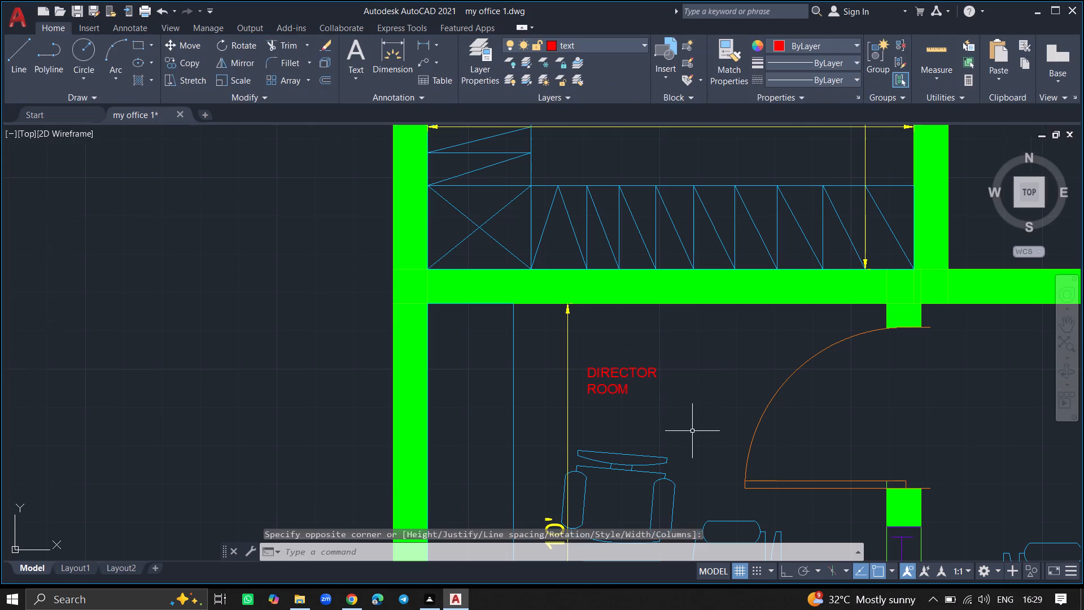
ctrl+scroll(692, 431, down, 3)
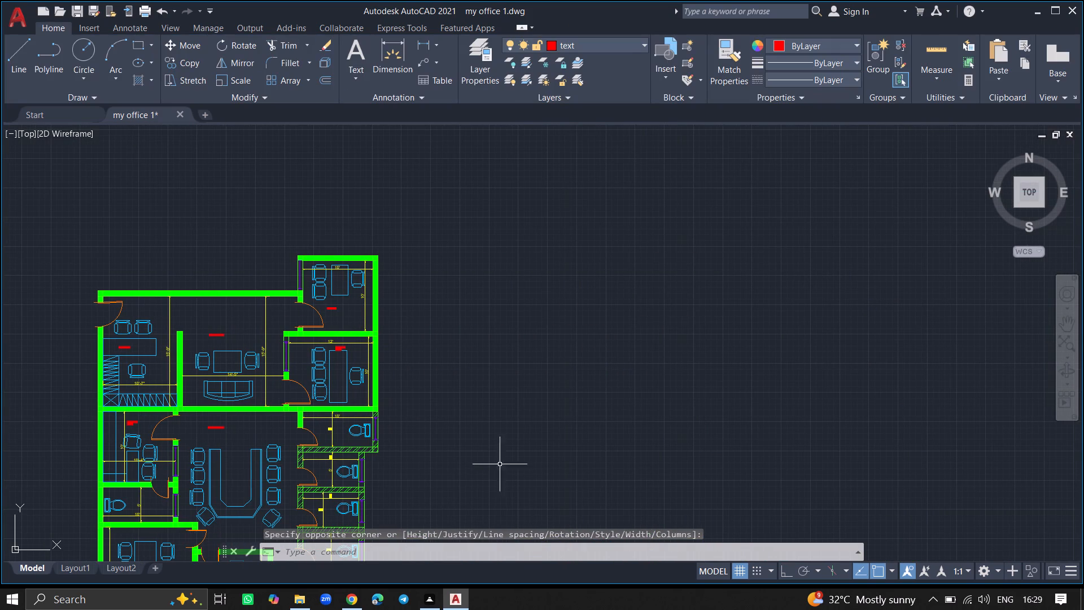
ctrl+scroll(325, 511, up, 4)
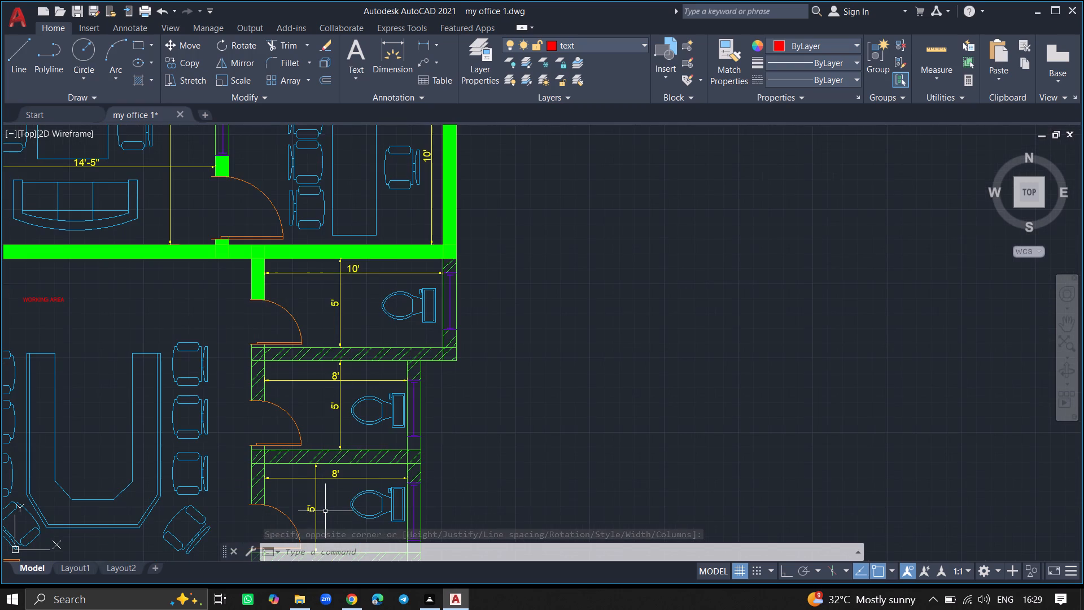
key(space)
ctrl+scroll(321, 312, up, 5)
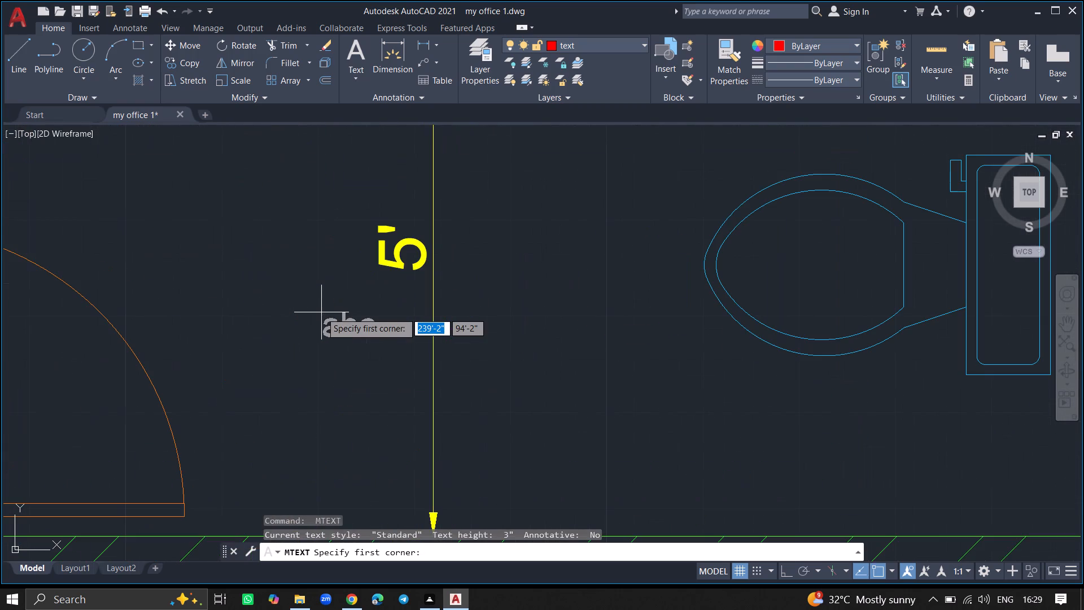
click(309, 351)
click(768, 390)
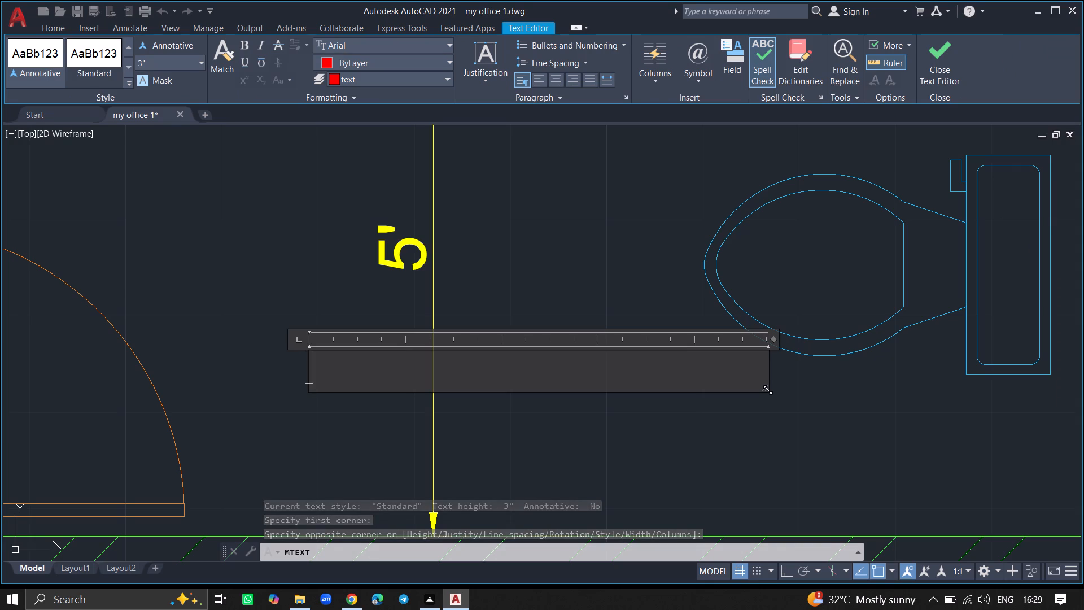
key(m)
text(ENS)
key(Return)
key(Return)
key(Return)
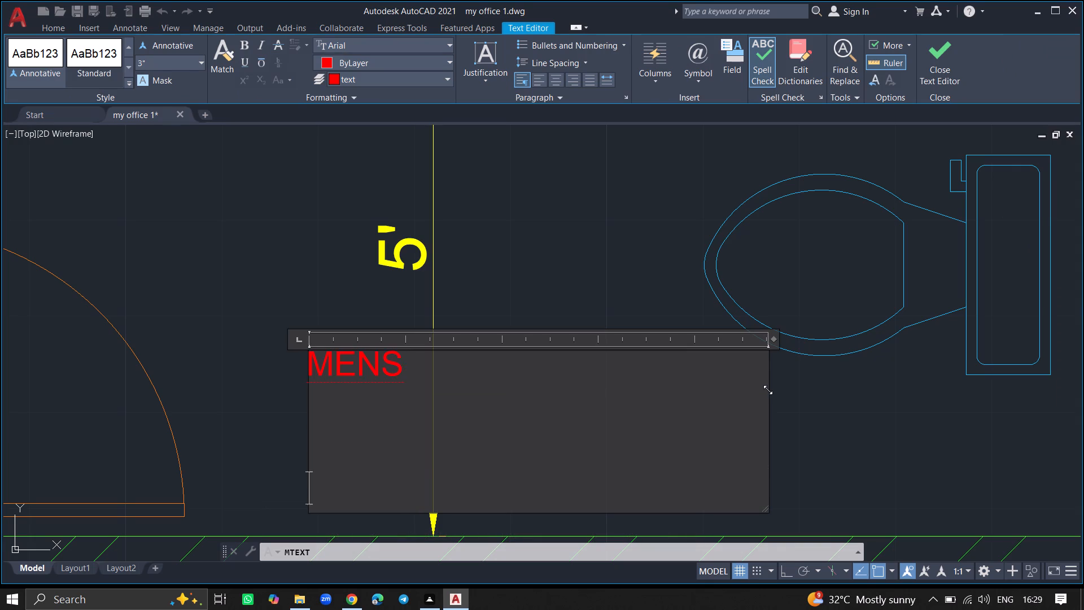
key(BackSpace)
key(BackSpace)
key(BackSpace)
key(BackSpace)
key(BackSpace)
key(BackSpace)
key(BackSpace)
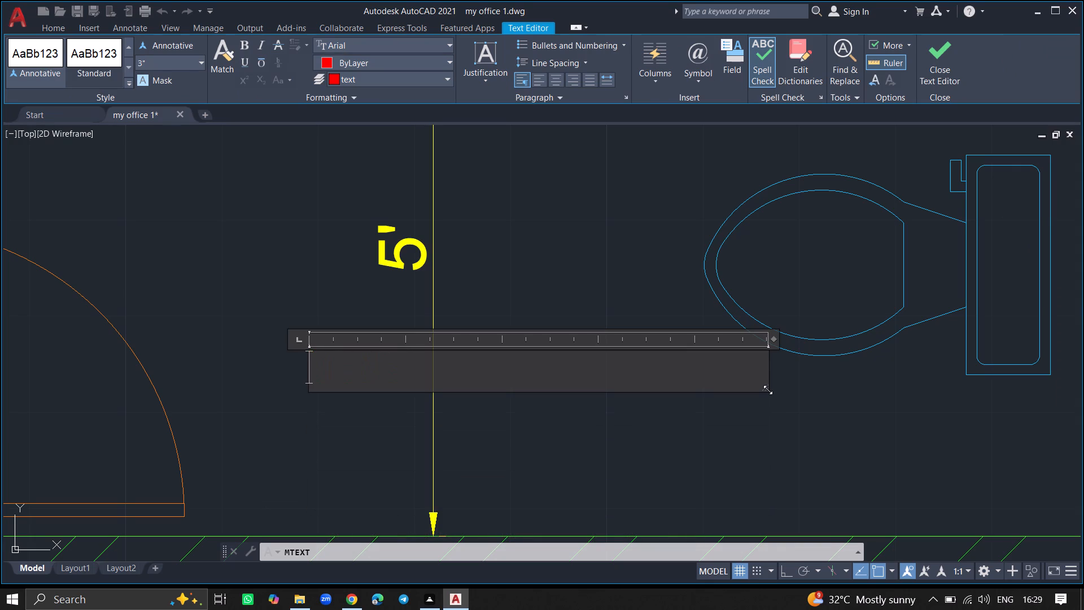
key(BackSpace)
Enter HE TOILET as the label text for the northernmost east-side toilet.
text(HE)
key(space)
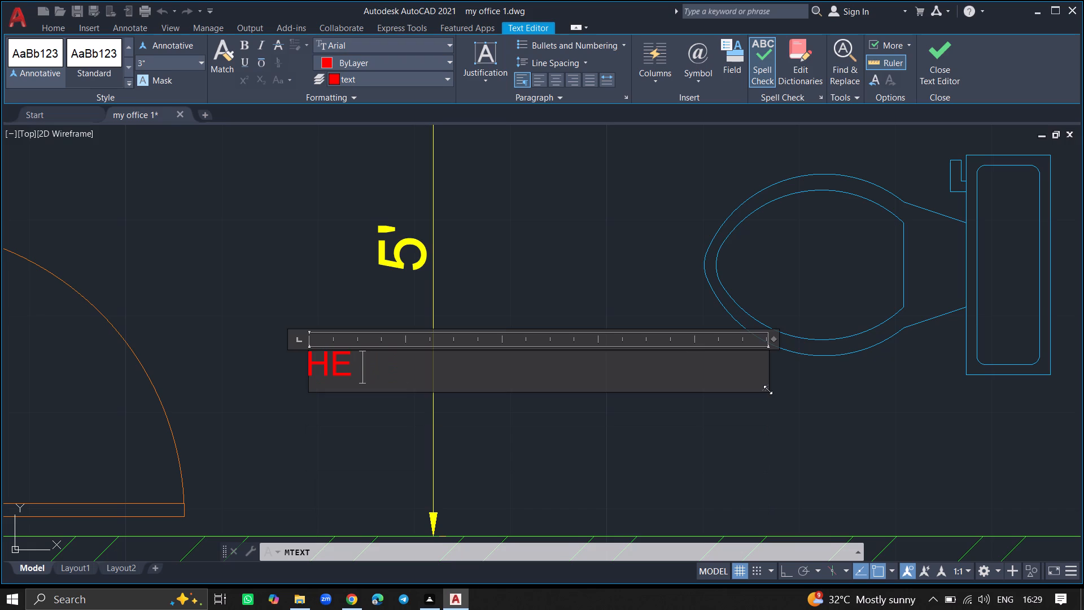
text(TOILET)
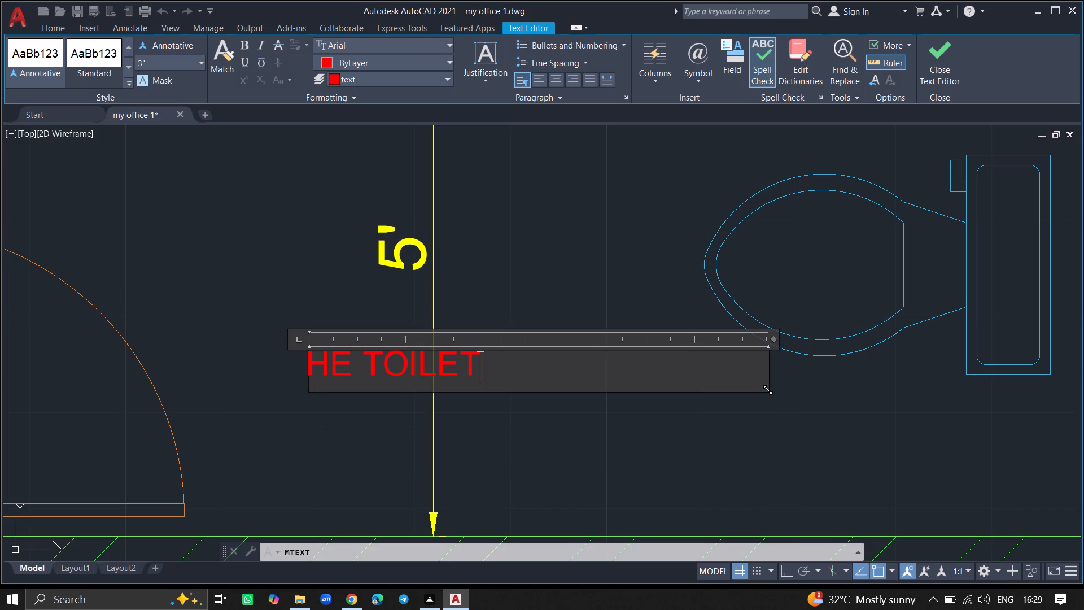
click(754, 459)
Label the second east-side toilet from the north with the multiline text HE TOILET, placed south of its 5' dimension text.
ctrl+scroll(754, 459, down, 5)
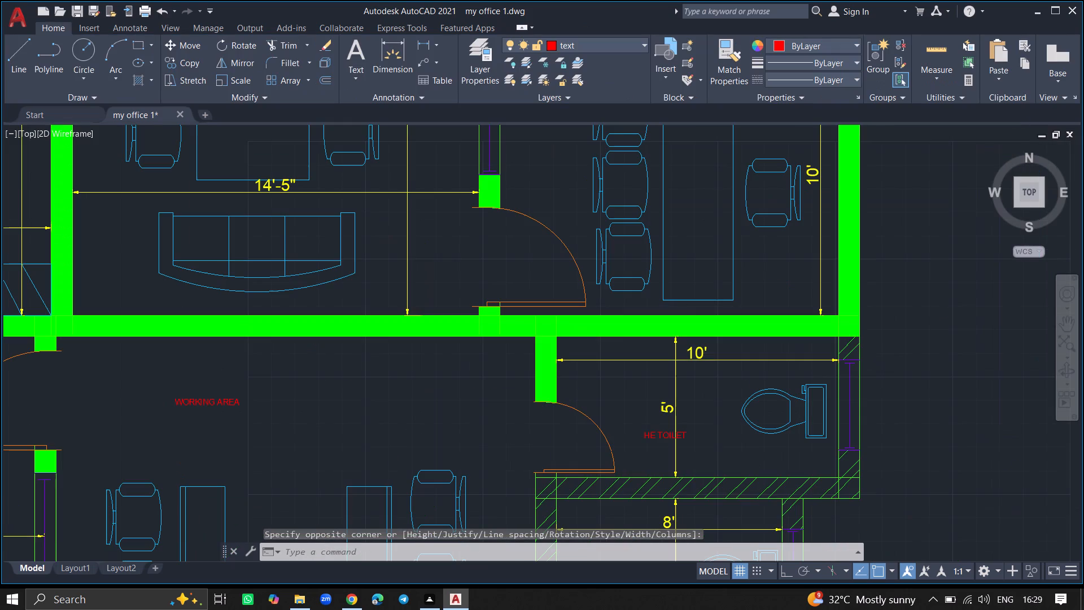
ctrl+scroll(729, 434, down, 3)
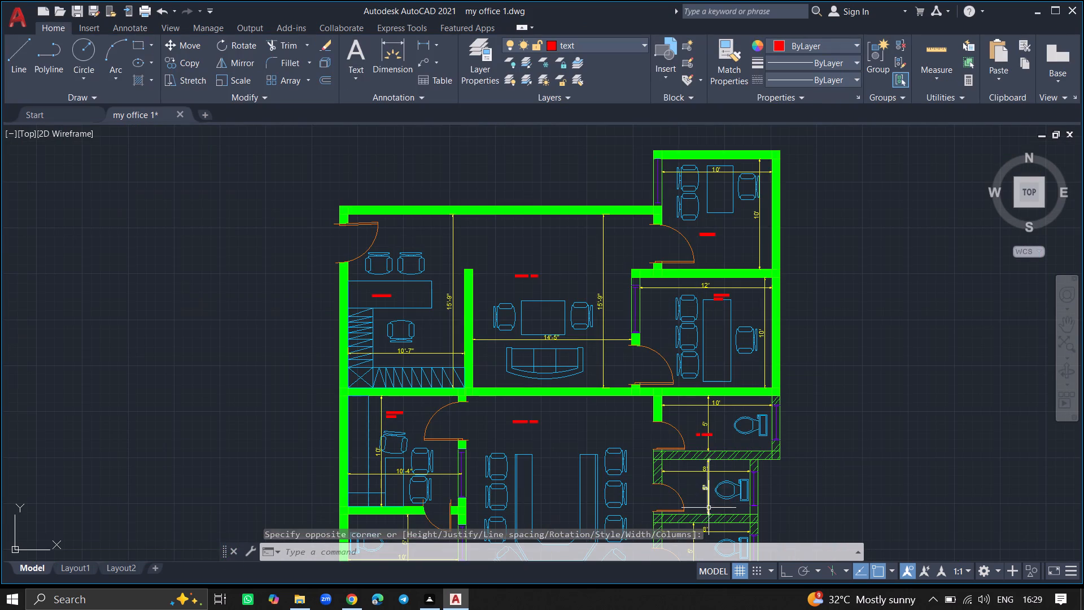
ctrl+scroll(709, 508, up, 6)
key(space)
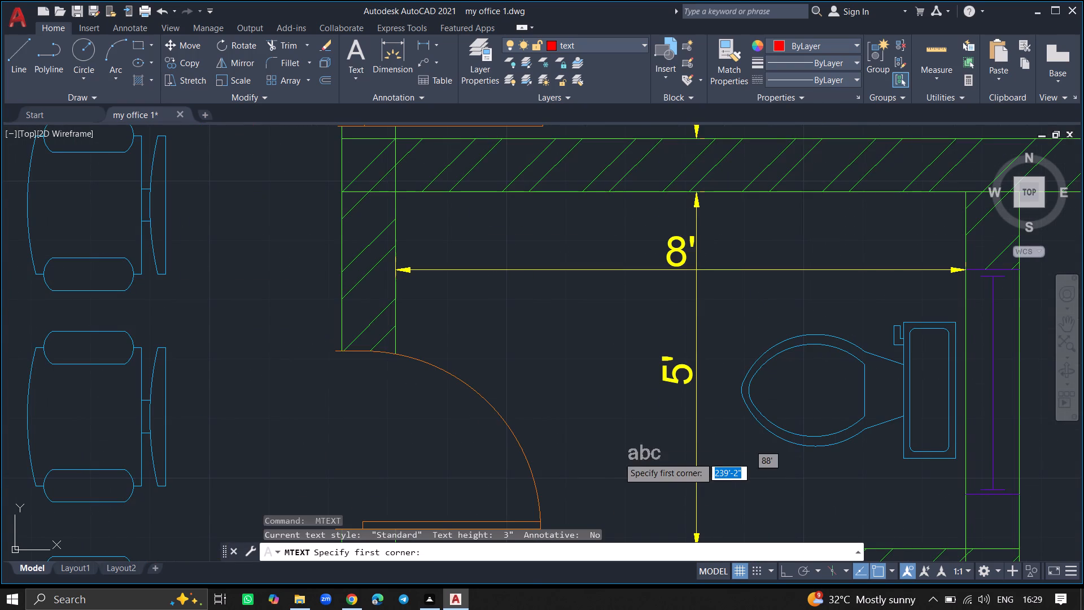
drag(610, 483, 828, 493)
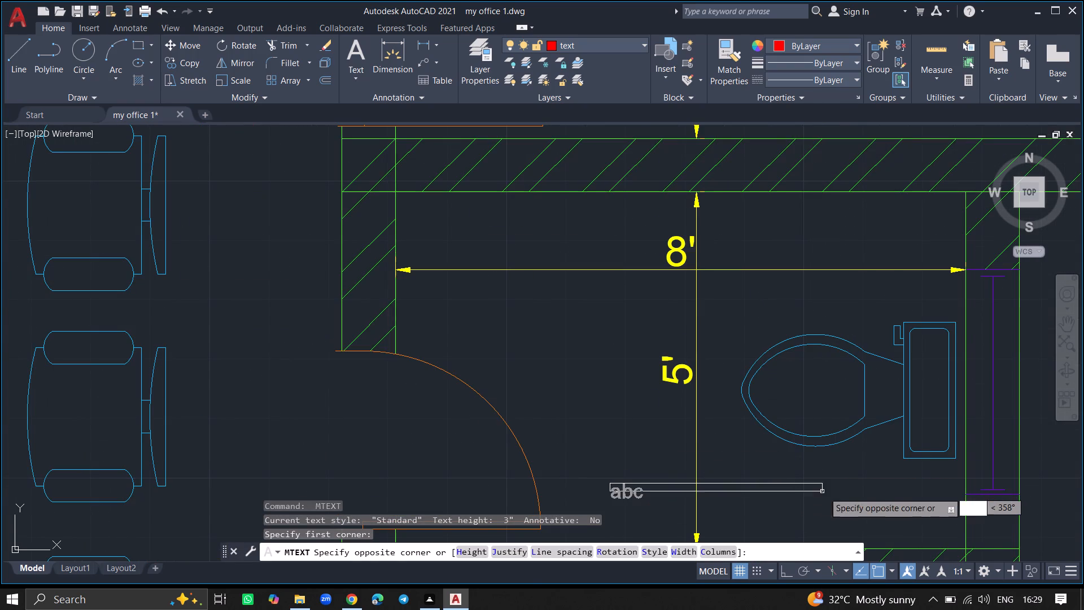
drag(828, 493, 832, 521)
click(832, 521)
text(HE)
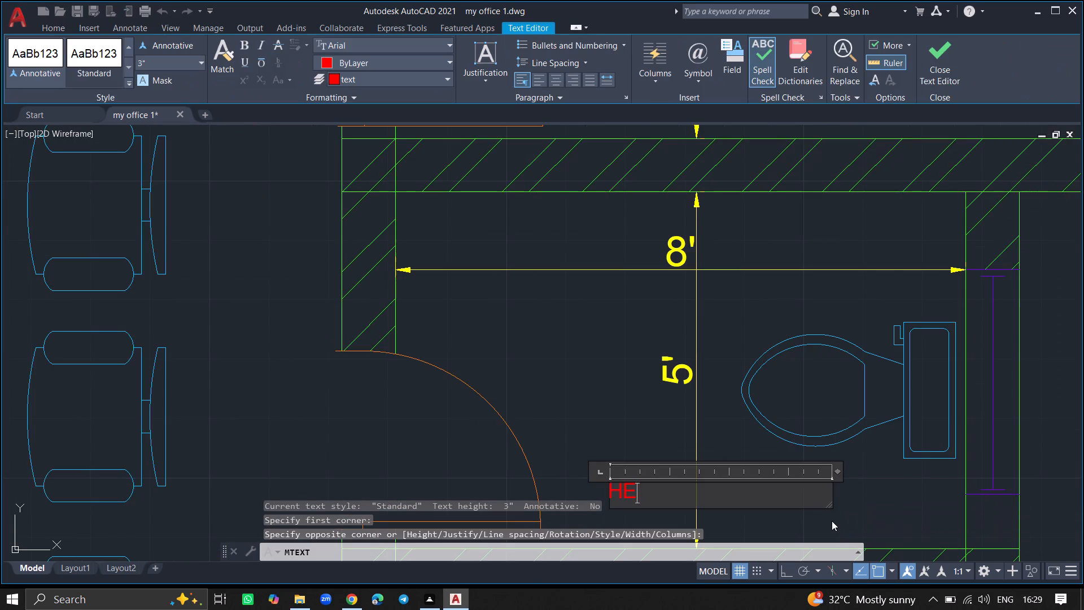
key(space)
text(TOILET)
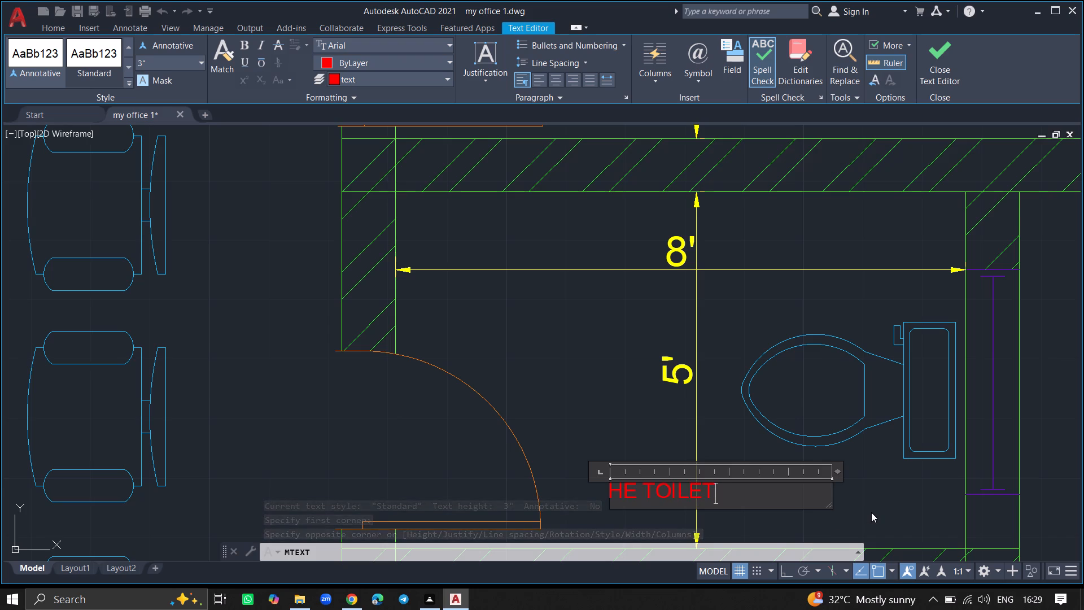
click(871, 512)
Label the third east-side toilet from the north with the multiline text SHE TOILET, placed southeast of its 5' dimension text.
ctrl+scroll(871, 512, down, 8)
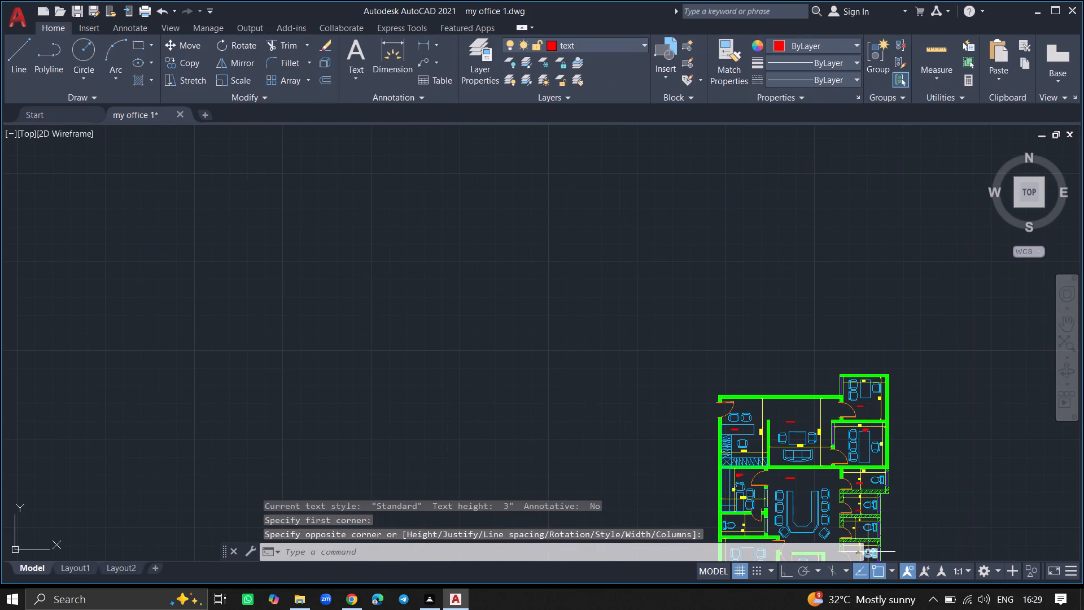
ctrl+scroll(867, 552, up, 6)
ctrl+scroll(805, 457, down, 5)
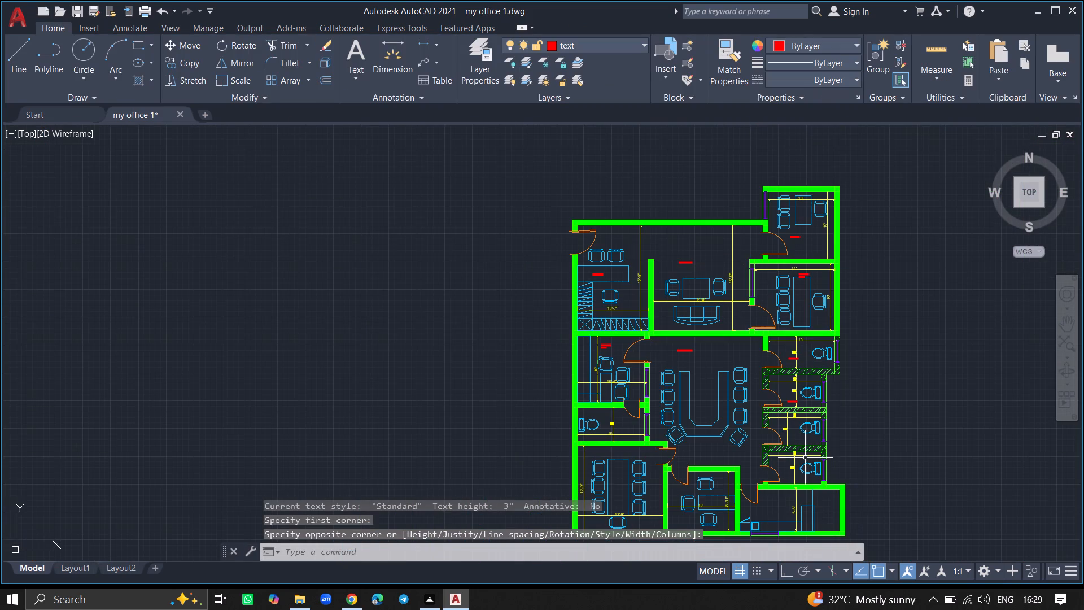
ctrl+scroll(793, 436, up, 6)
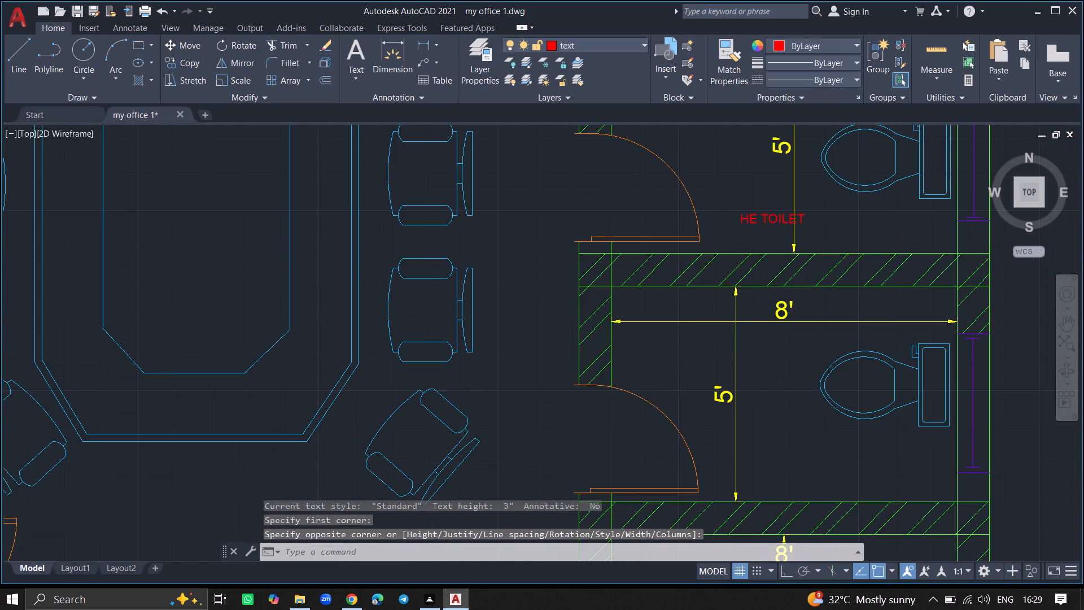
key(space)
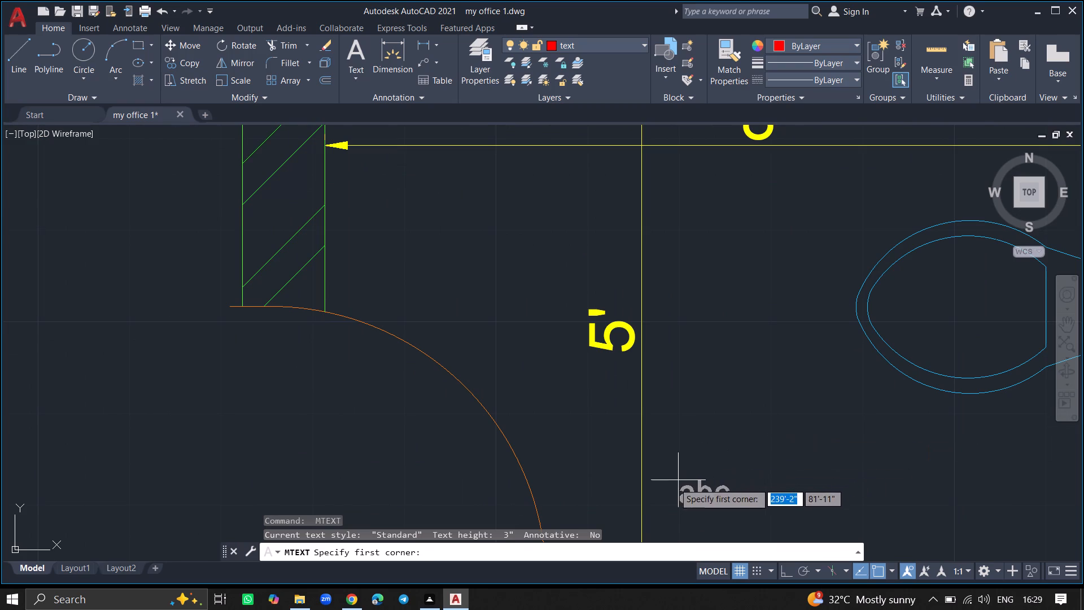
click(670, 485)
click(999, 531)
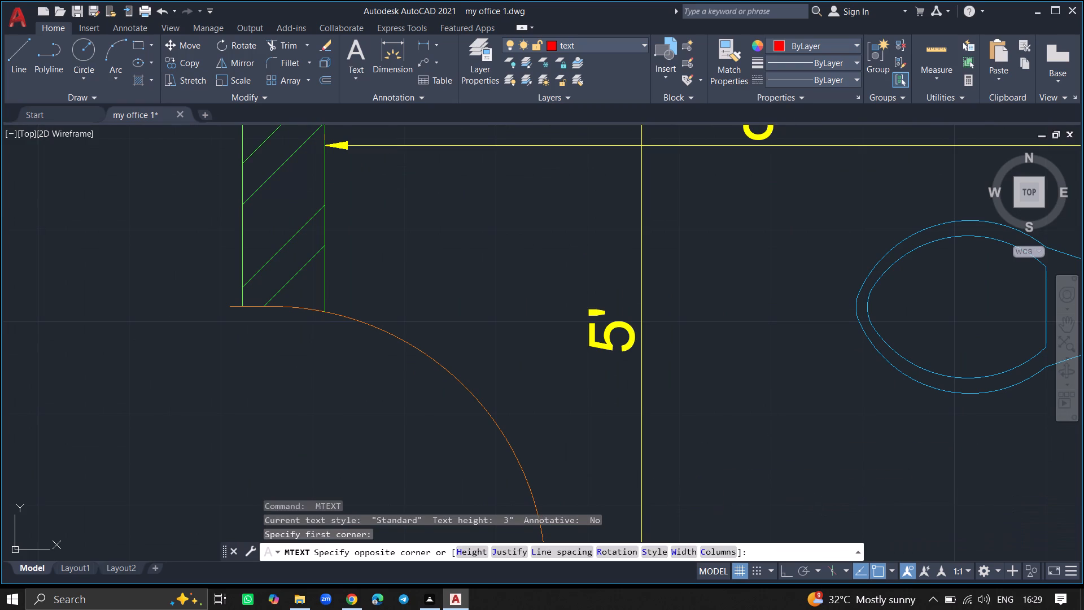
text(SHE TOIL)
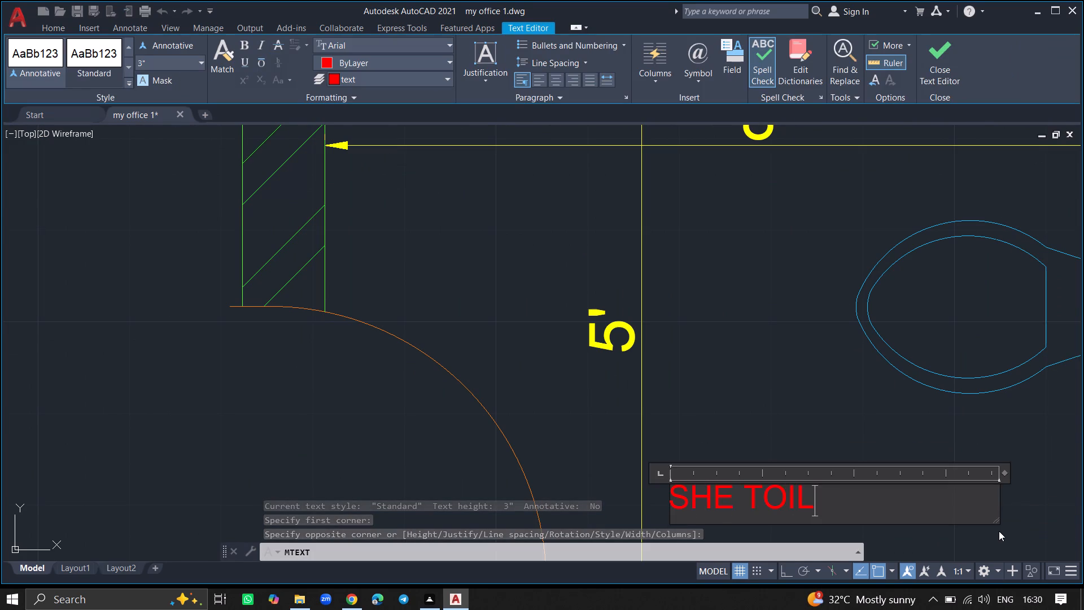
text(ET)
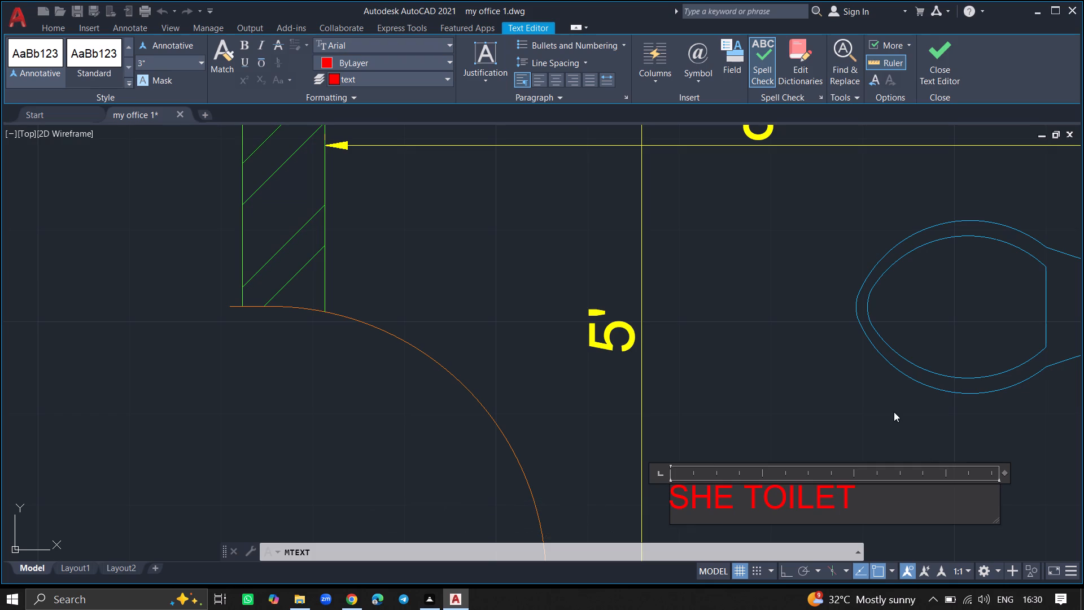
click(890, 404)
Label the southernmost east-side toilet with the multiline text SHE TOILET, placed between its 8' dimension line and the door swing.
ctrl+scroll(890, 404, down, 6)
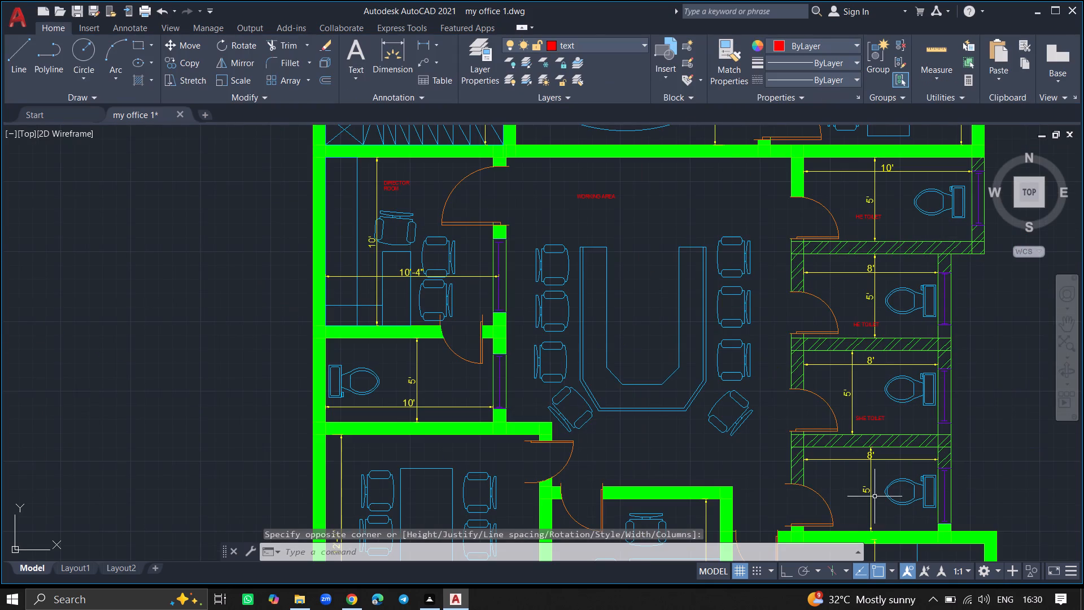
ctrl+scroll(836, 500, up, 5)
key(space)
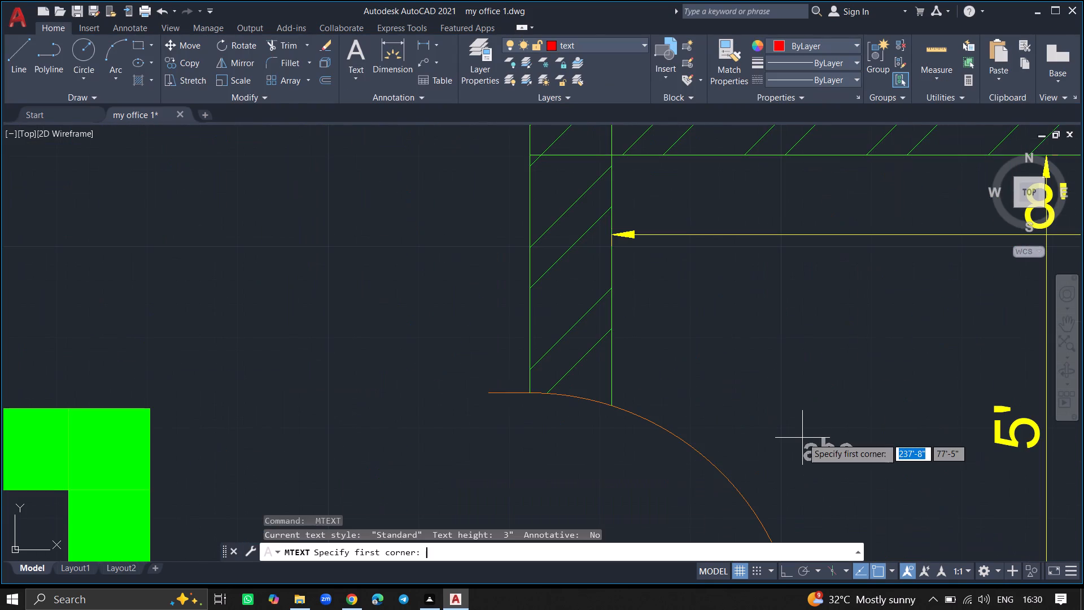
click(652, 304)
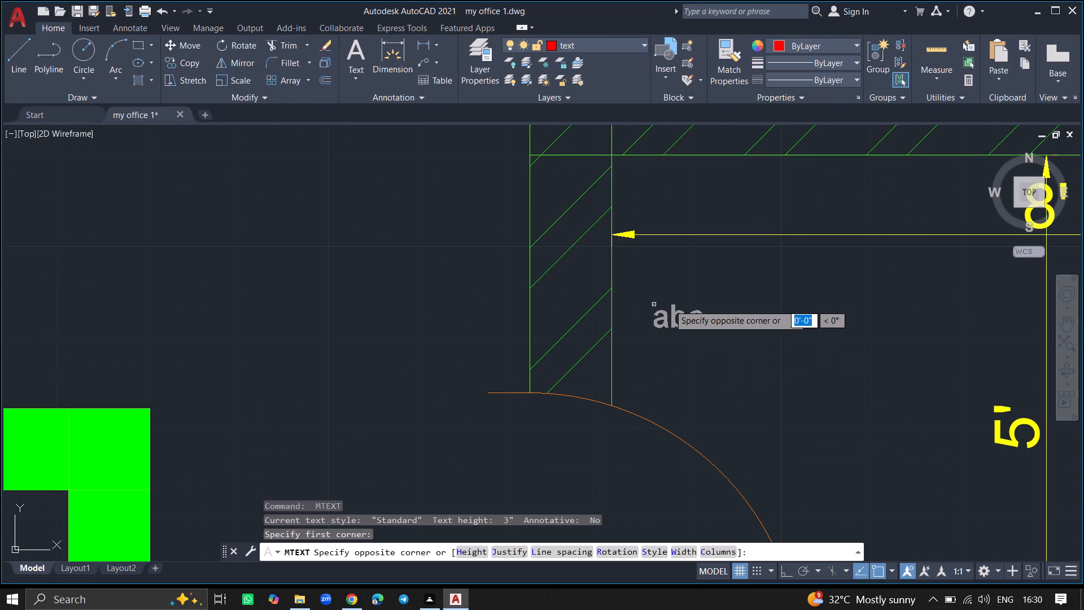
click(943, 354)
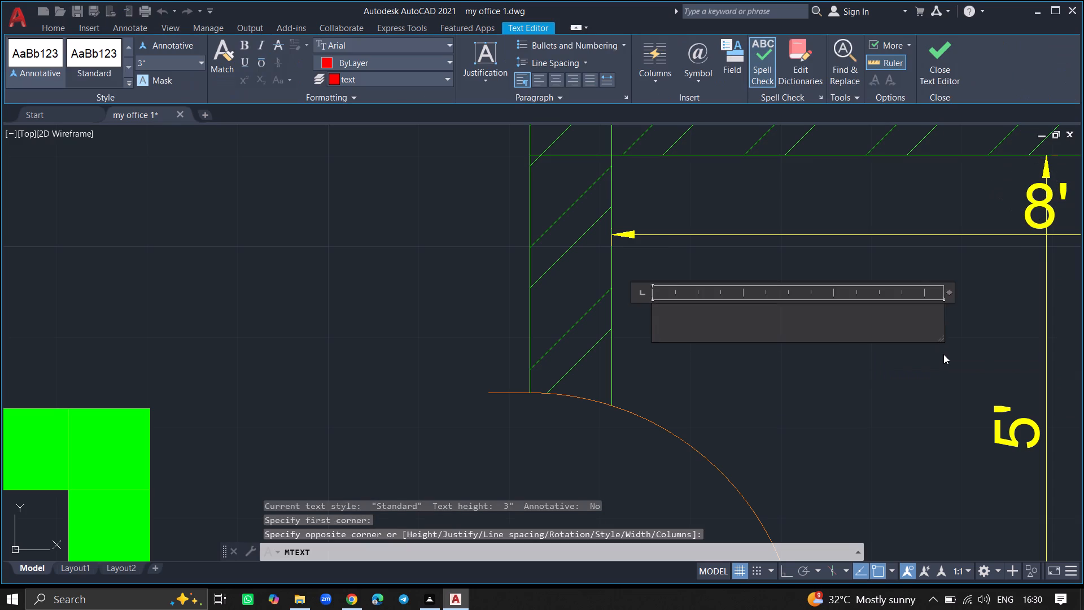
text(SHE)
key(space)
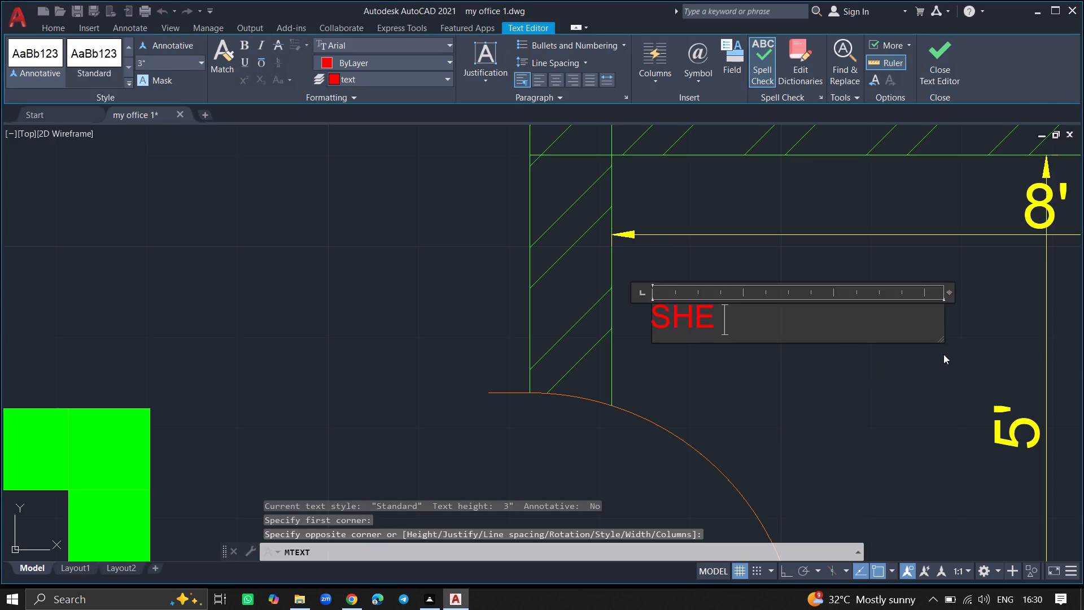
text(TOILET)
click(902, 418)
Label the room with the sink counter south of the toilets with the multiline text PENTRY, placed north of the counter.
ctrl+scroll(902, 418, down, 3)
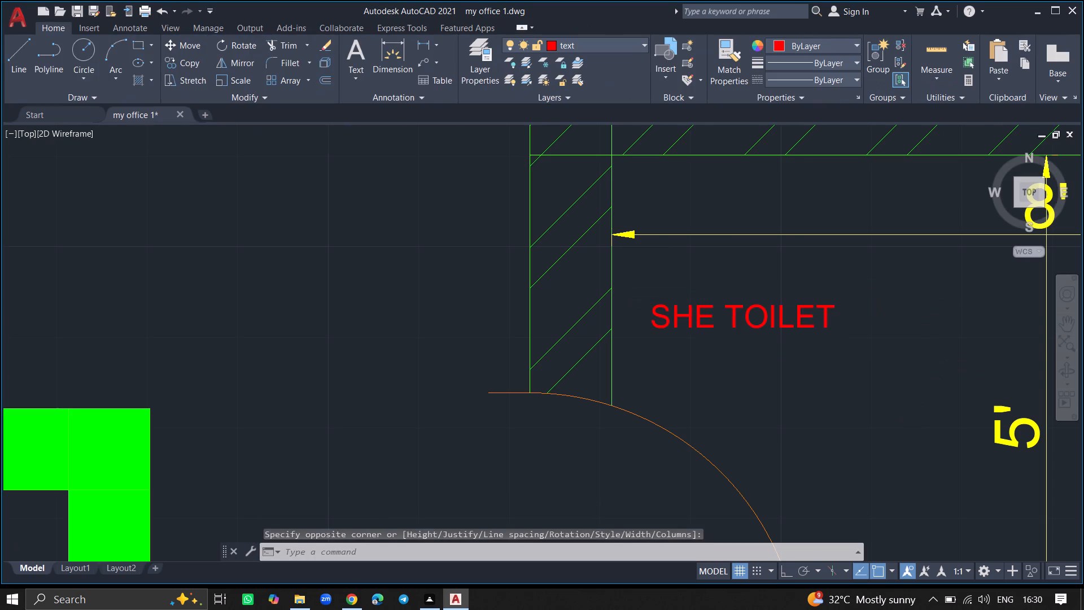
ctrl+scroll(902, 418, down, 4)
ctrl+scroll(890, 498, up, 7)
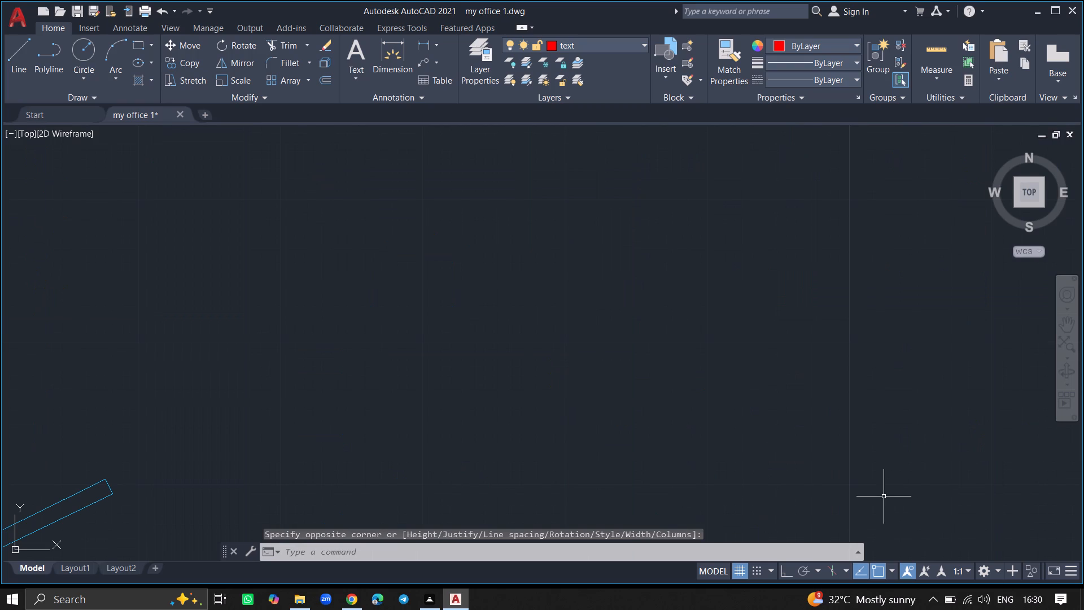
key(space)
ctrl+scroll(794, 441, down, 8)
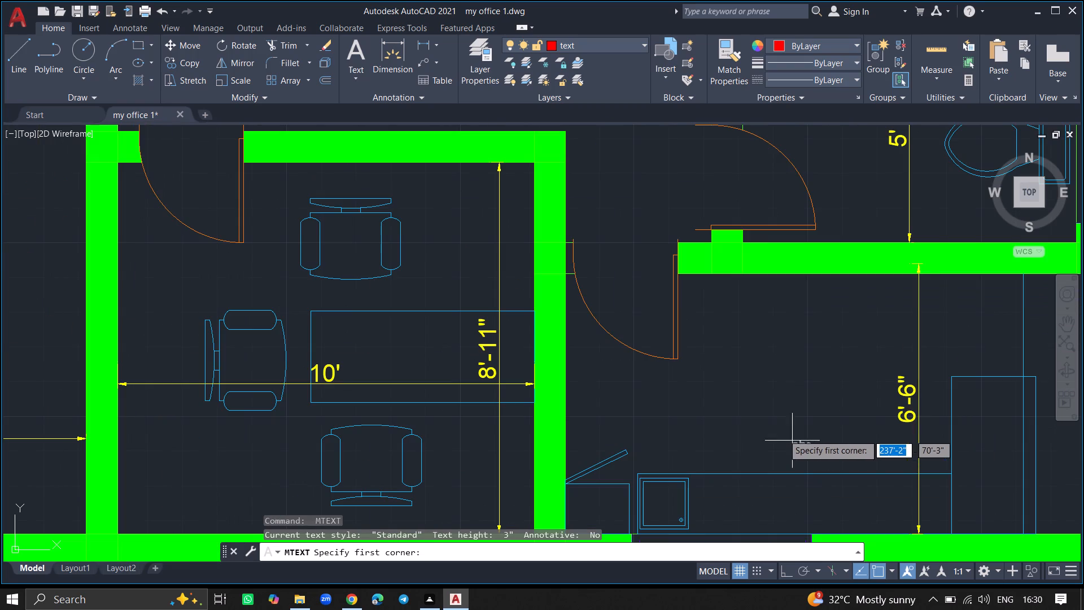
click(671, 407)
click(895, 439)
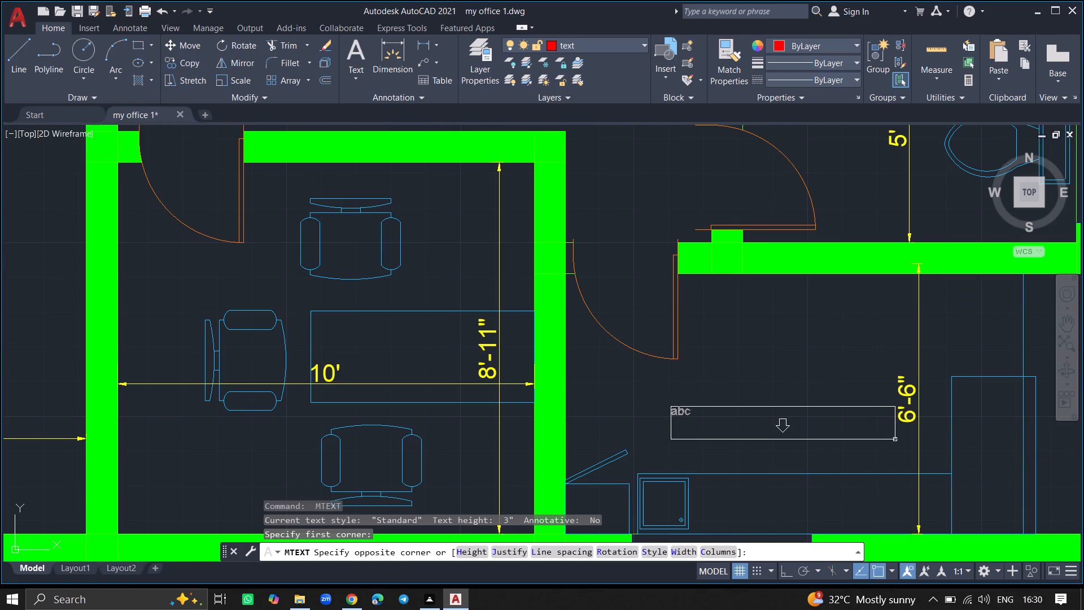
text(PE)
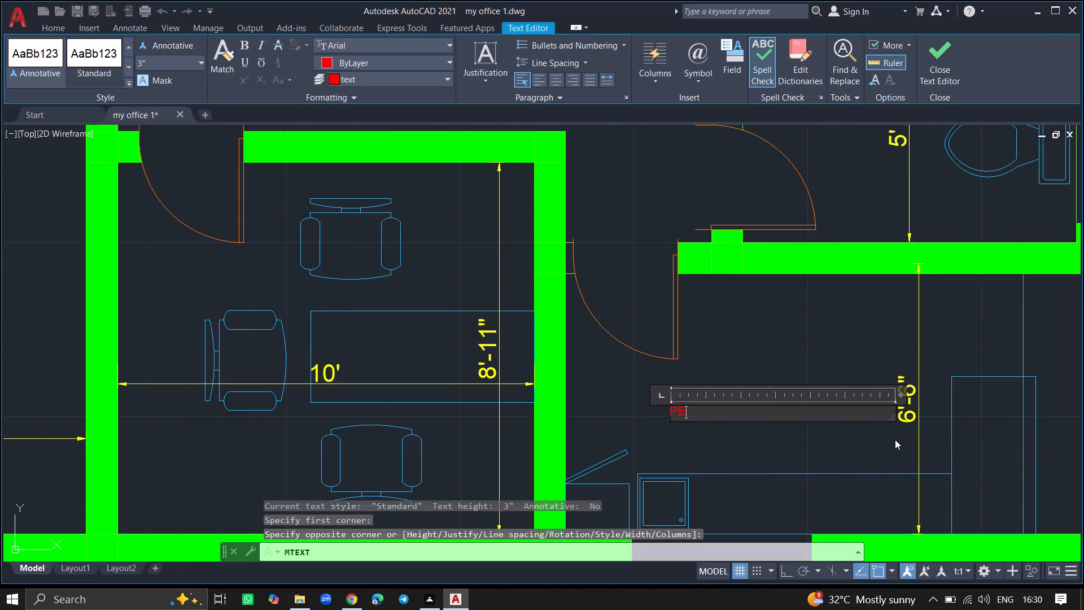
text(NTRY)
click(875, 447)
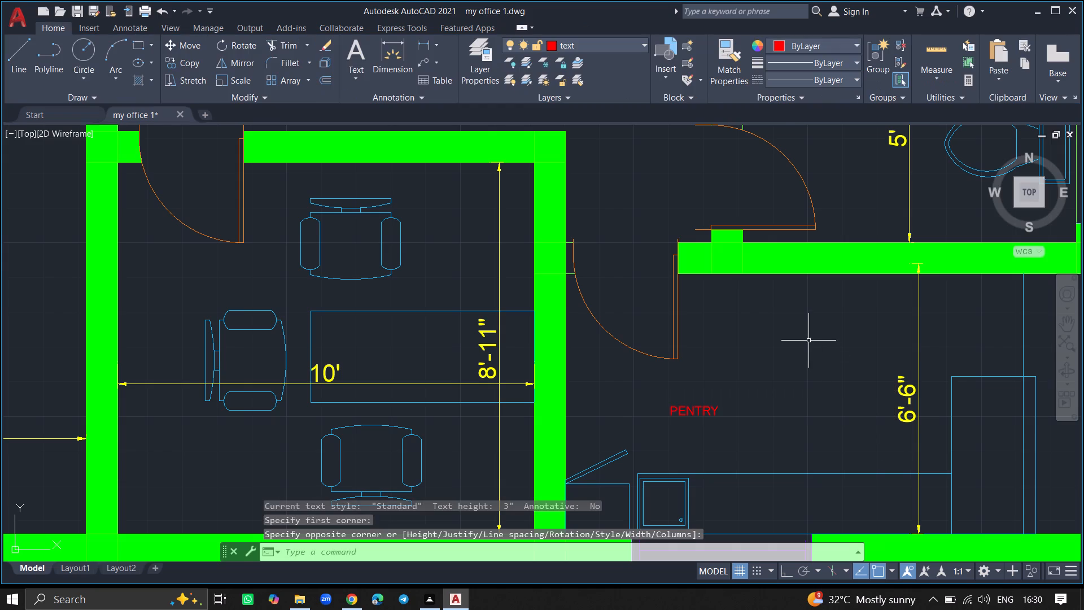
Label the 10' by 8'-11" office with the multiline text H. R ROOM, placed in its southwest corner area.
ctrl+scroll(808, 341, down, 2)
ctrl+scroll(553, 384, up, 2)
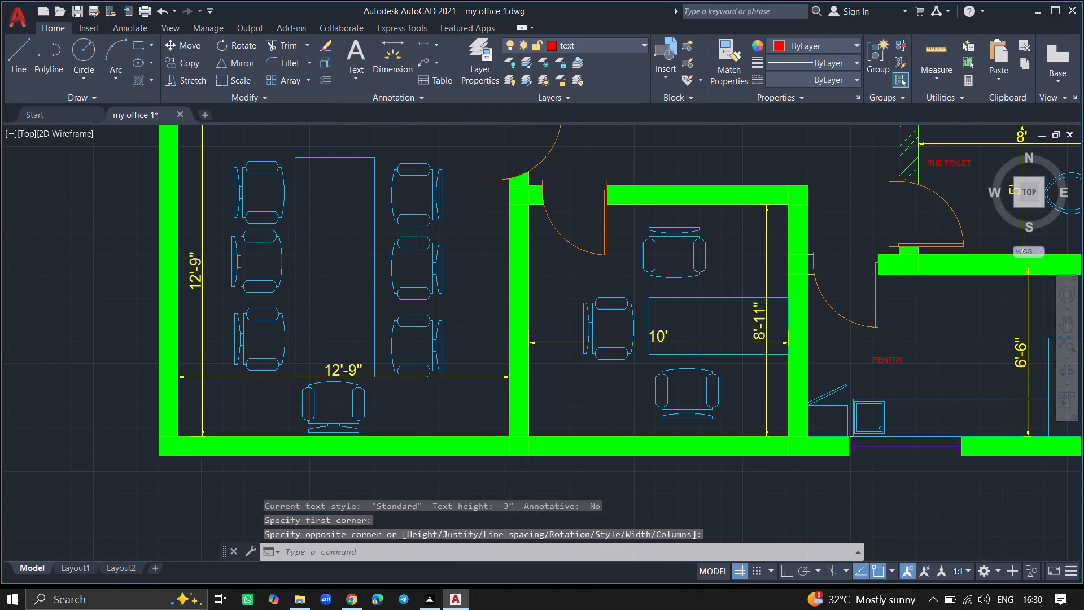
key(space)
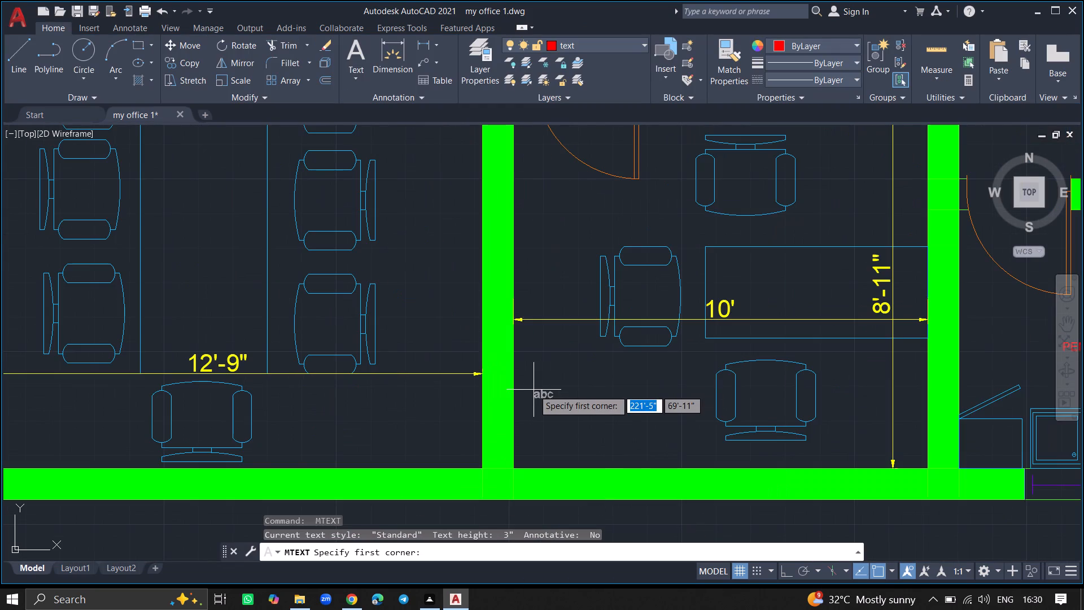
click(532, 390)
click(674, 406)
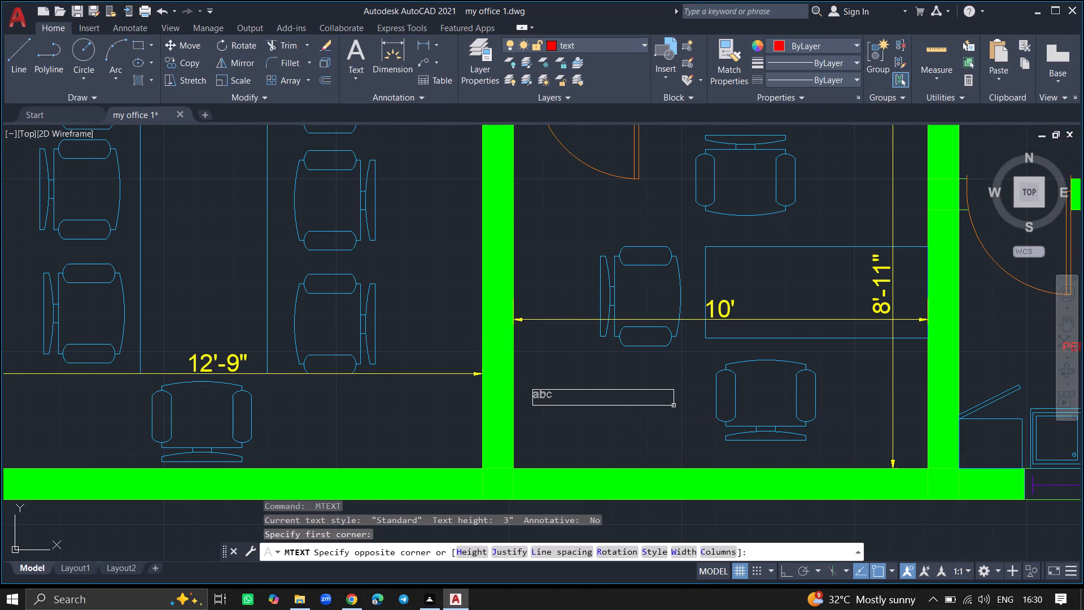
key(h)
text(. R)
key(space)
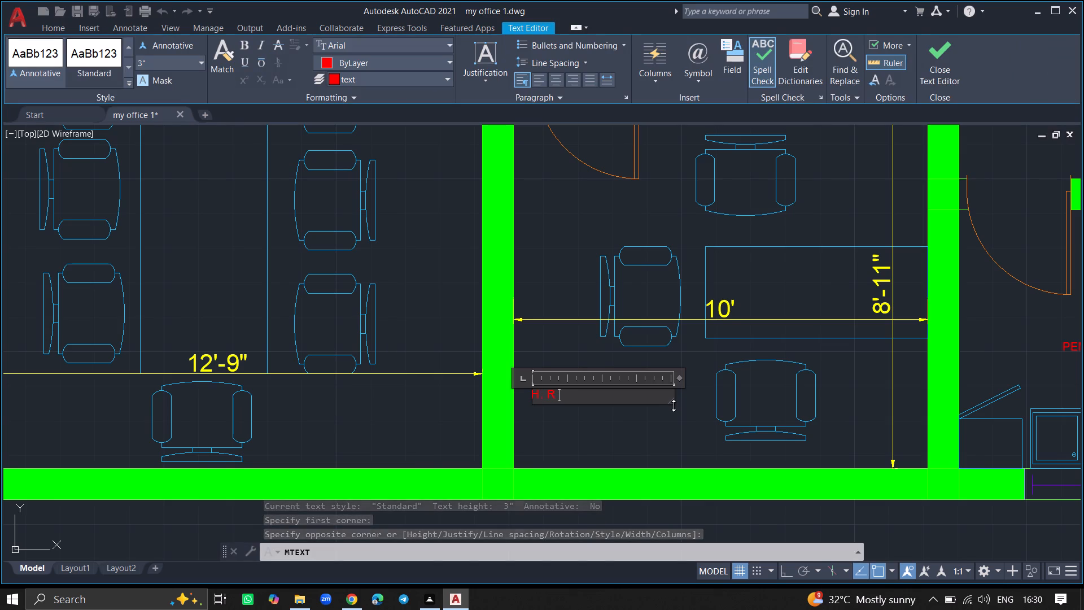
text(ROOM)
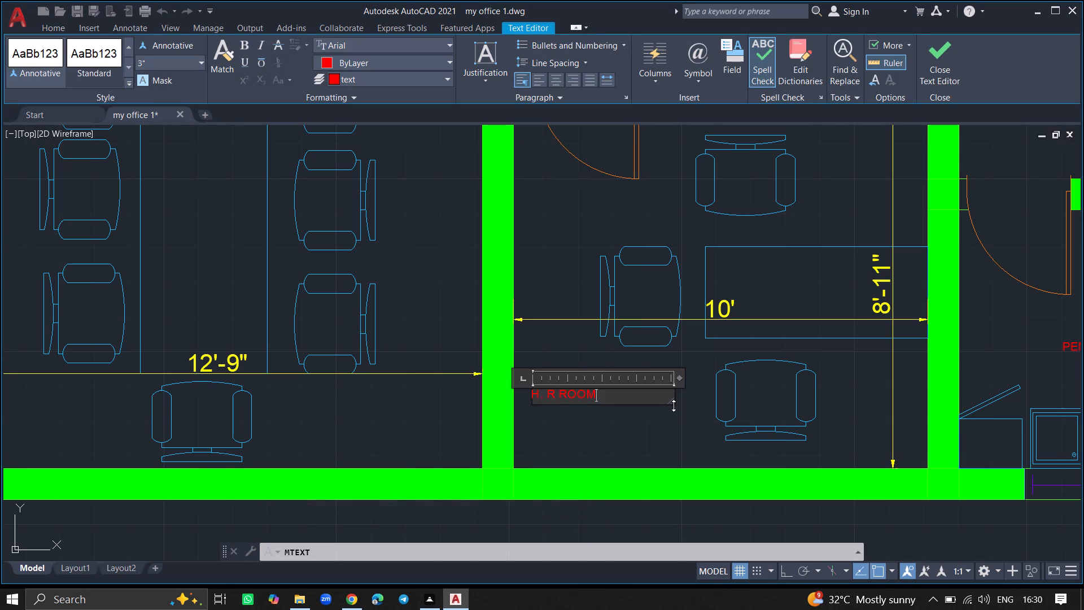
click(644, 444)
Label the 12'-9" square room with the multiline text CONFERENCE, placed across the middle of its long table.
ctrl+scroll(644, 444, down, 3)
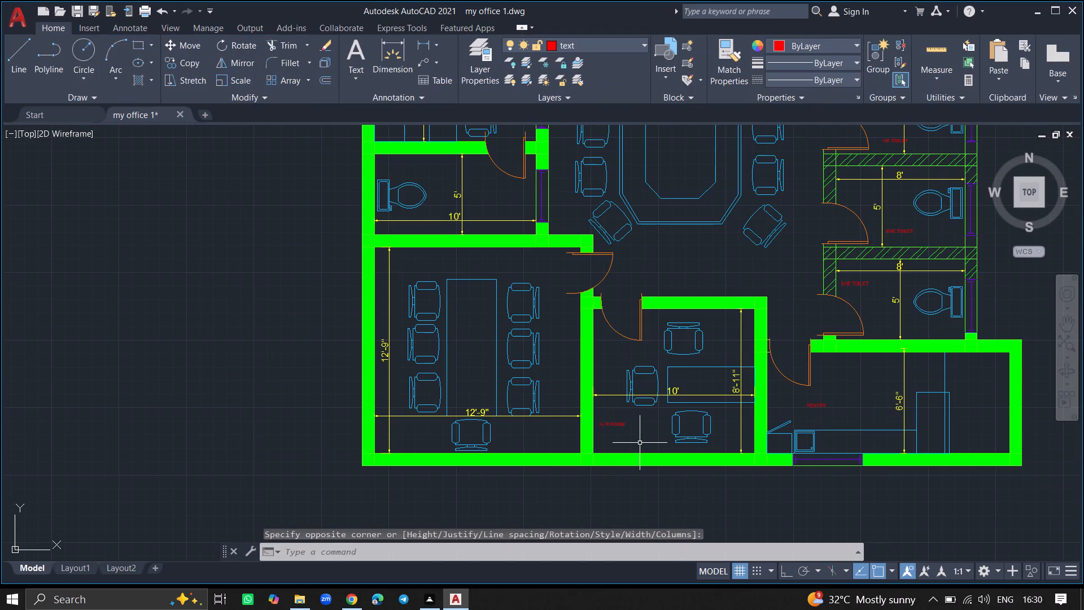
ctrl+scroll(461, 357, up, 3)
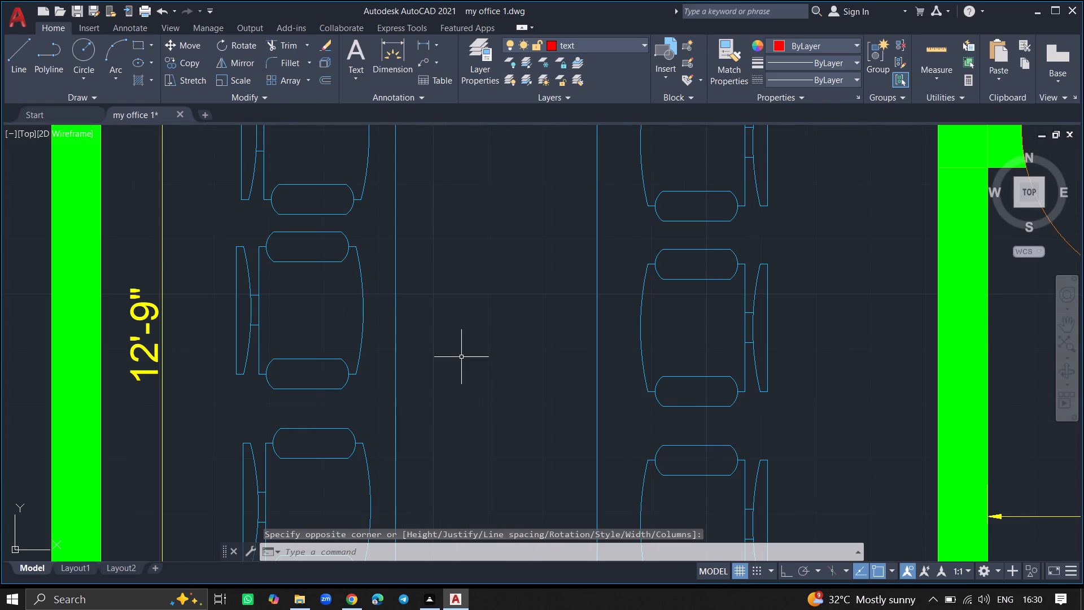
key(space)
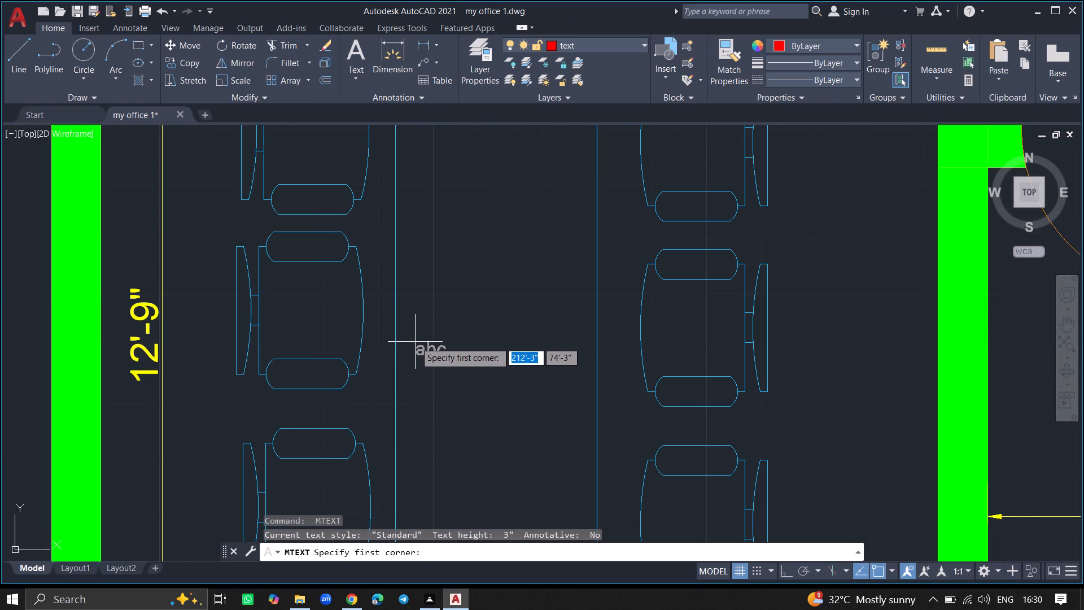
click(411, 342)
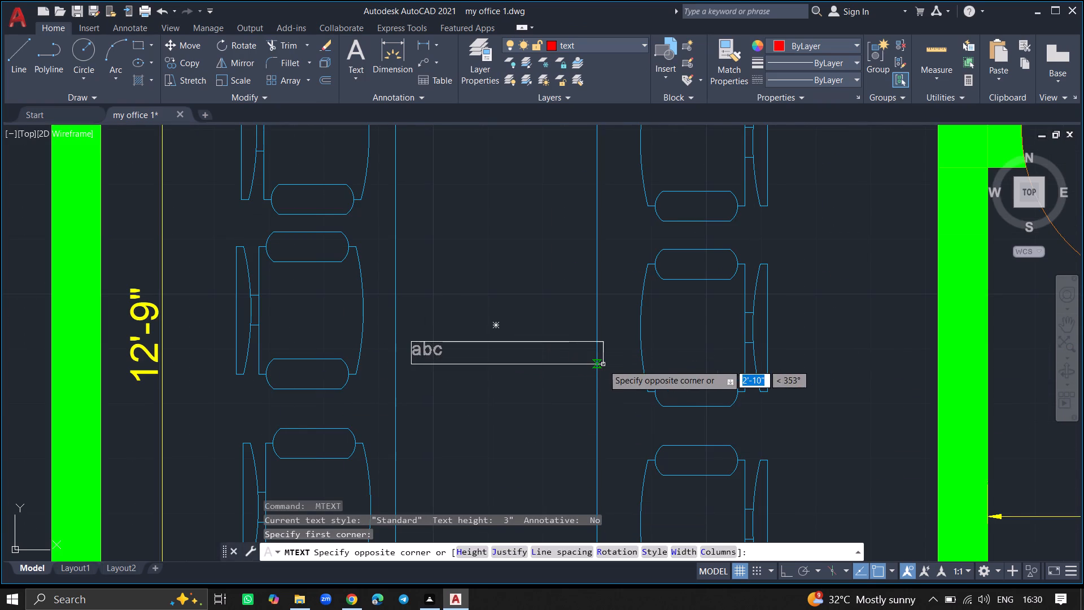
click(603, 364)
text(CONFER)
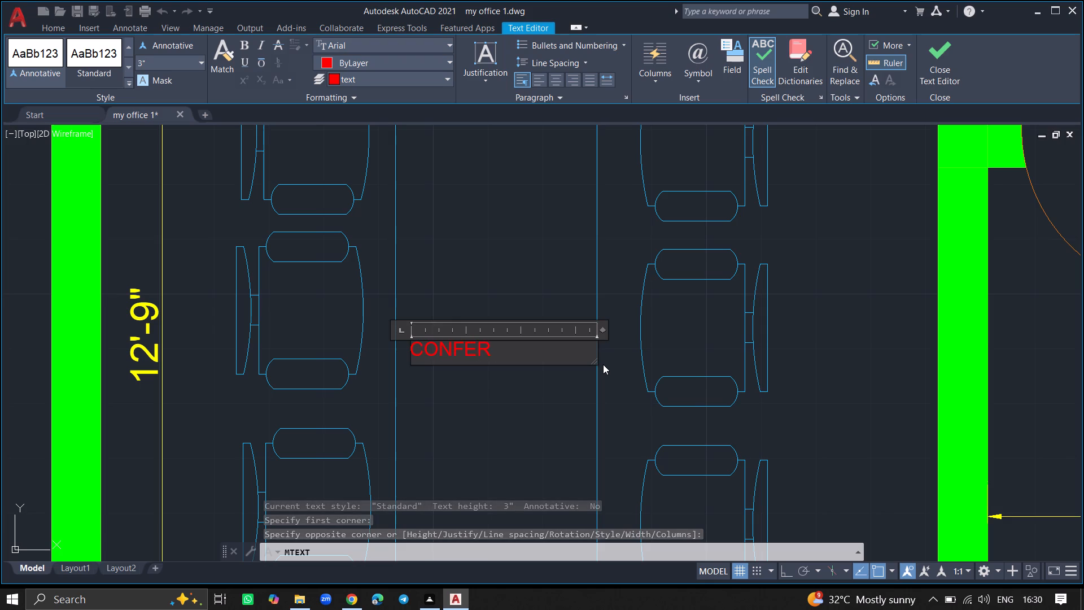
text(ENCE)
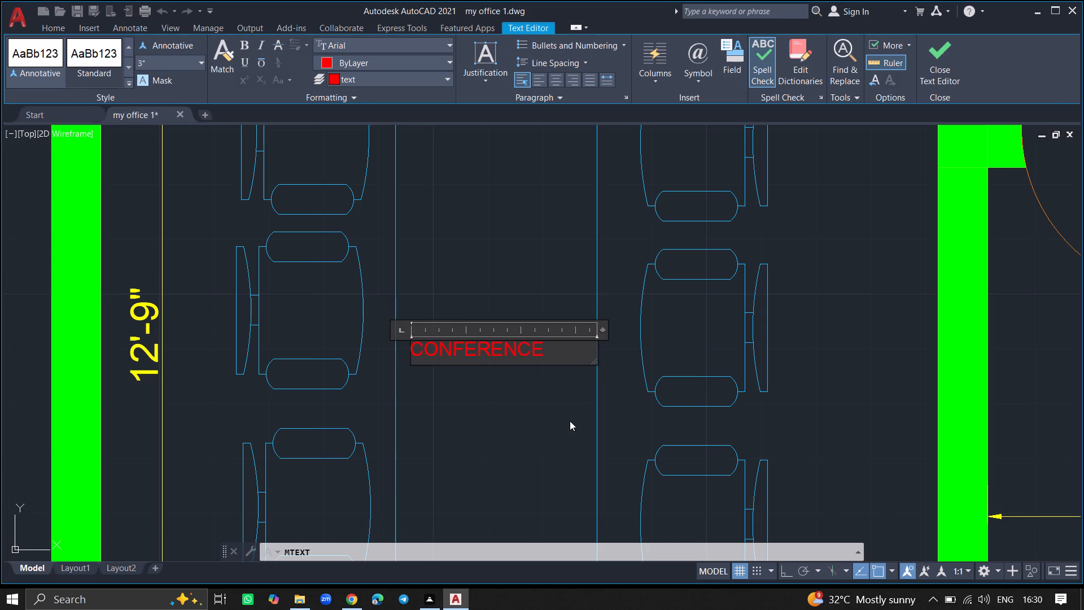
click(570, 421)
Label the 10' by 5' west-side toilet with the multiline text TOILET, placed east of its 5' dimension line and south of the door swing.
ctrl+scroll(570, 421, down, 5)
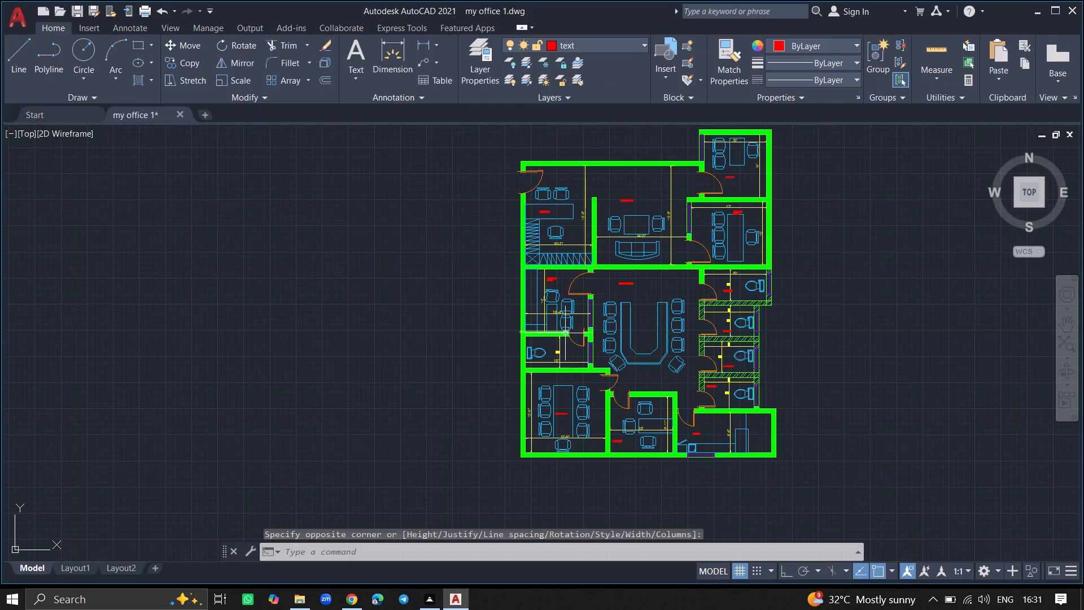
ctrl+scroll(569, 349, up, 5)
key(space)
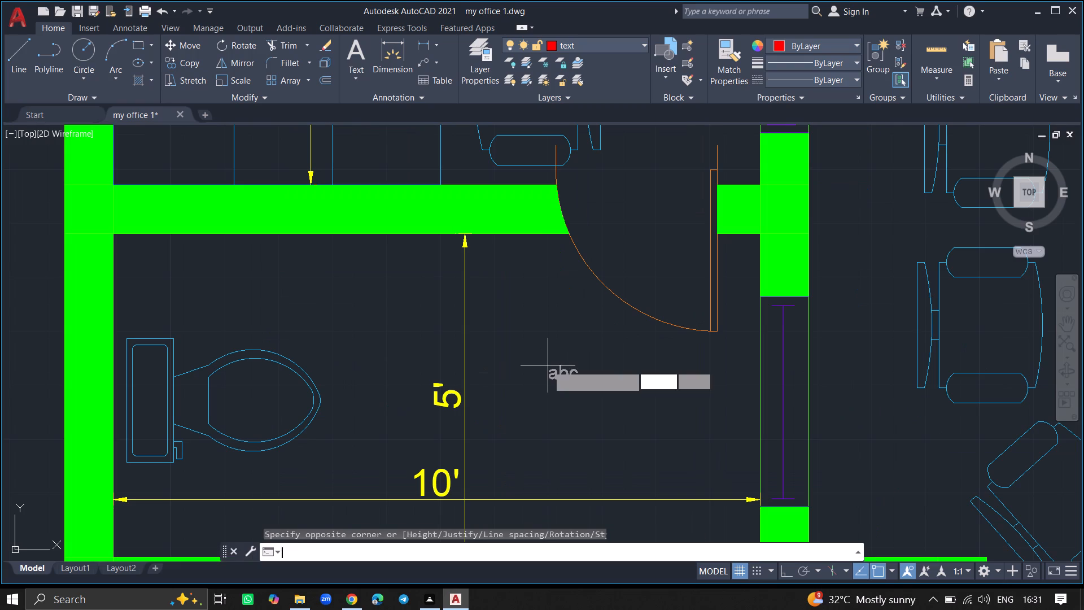
click(502, 382)
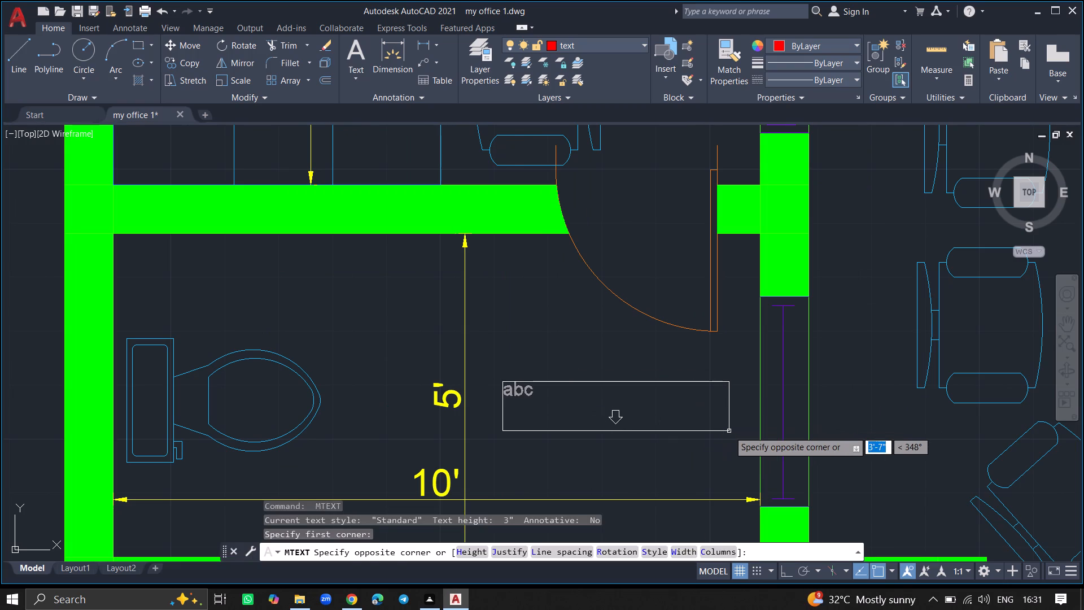
click(729, 431)
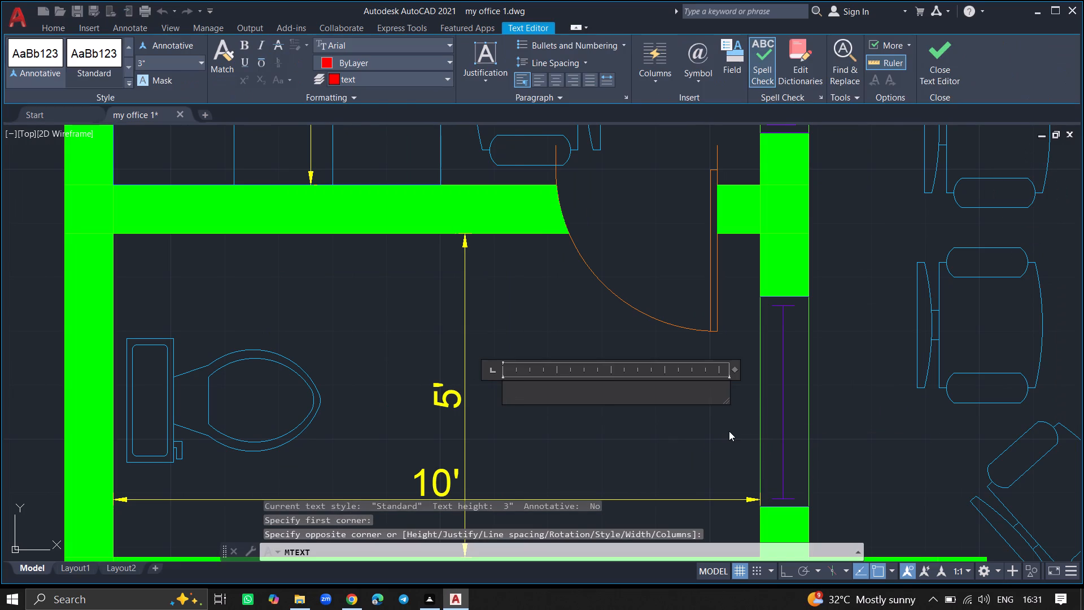
text(TOIL)
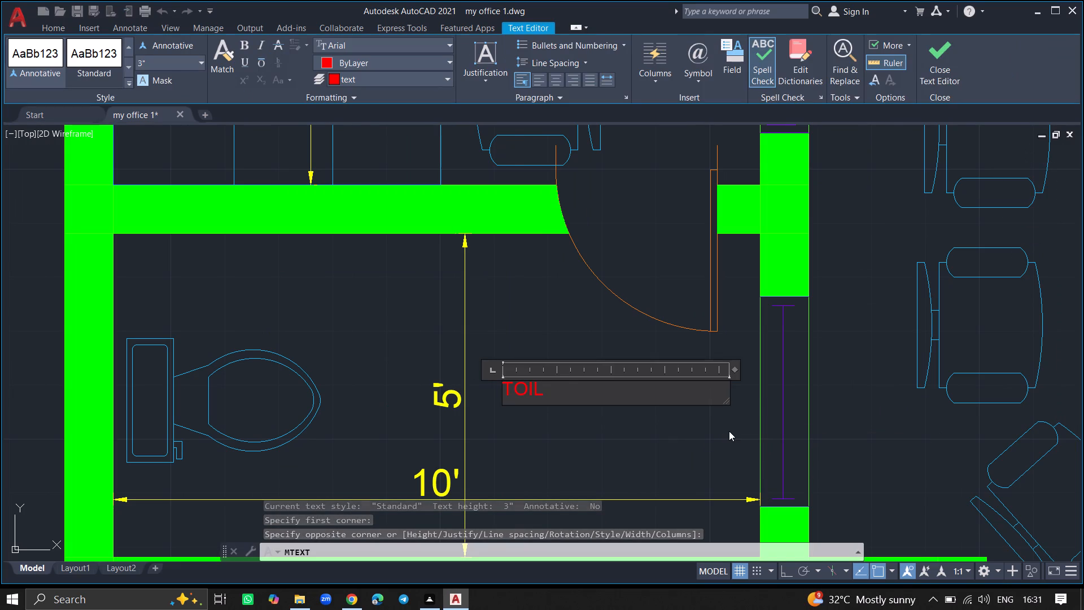
text(ET)
click(718, 448)
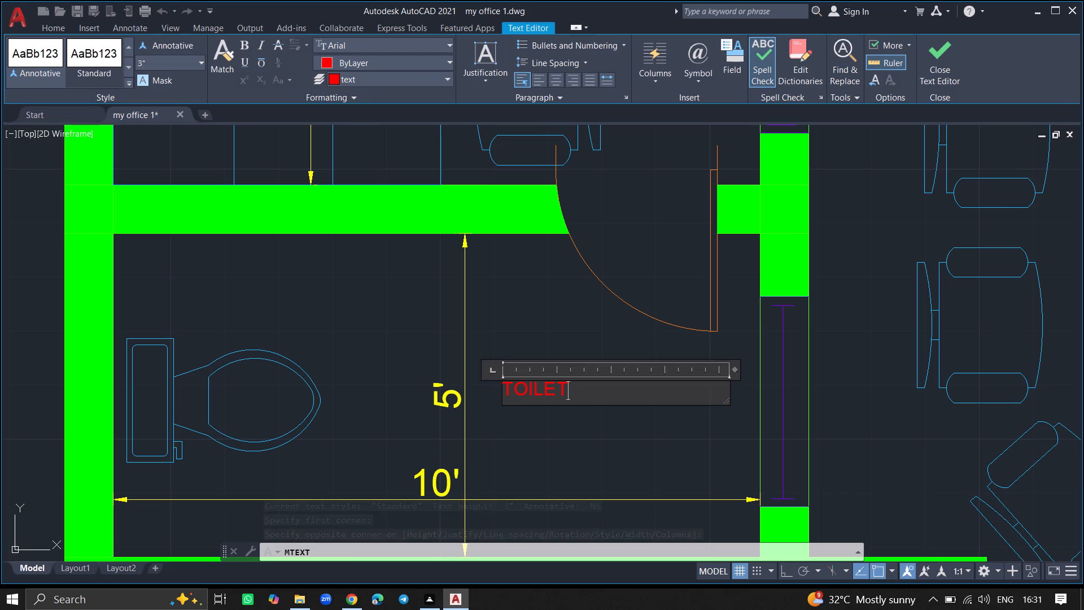
Select the whole floor plan, filter the selection to multiline text, and set the text height of all the labels to 5".
ctrl+scroll(718, 448, down, 6)
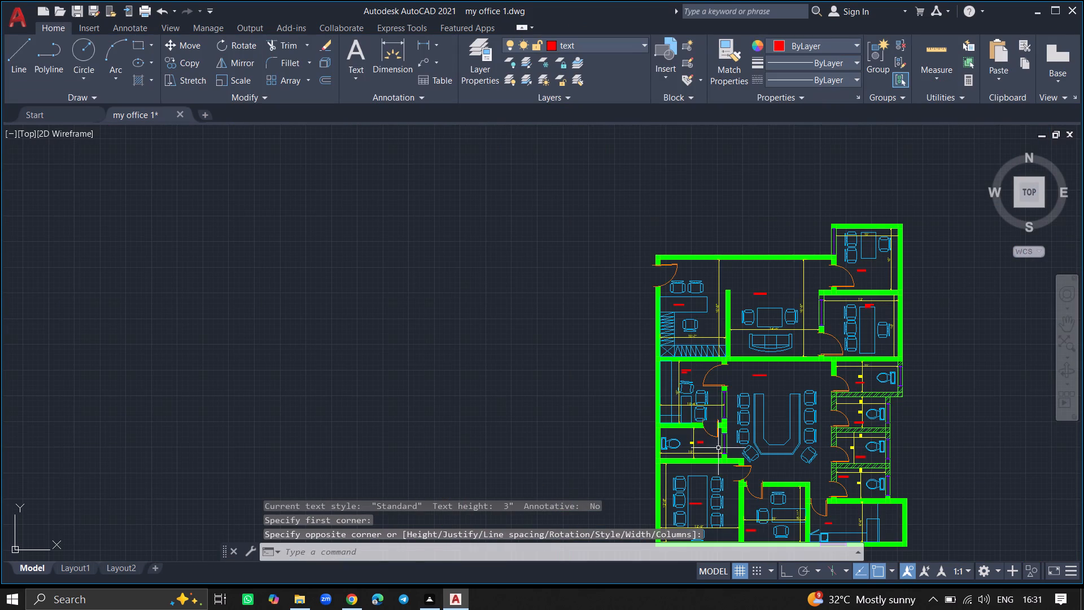
ctrl+scroll(754, 405, down, 2)
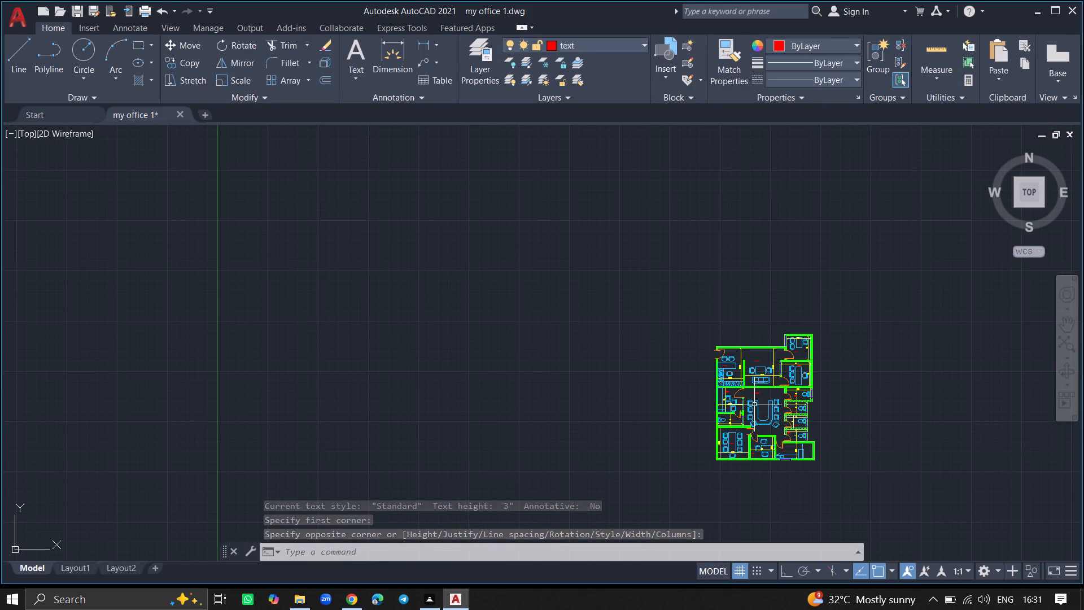
click(871, 265)
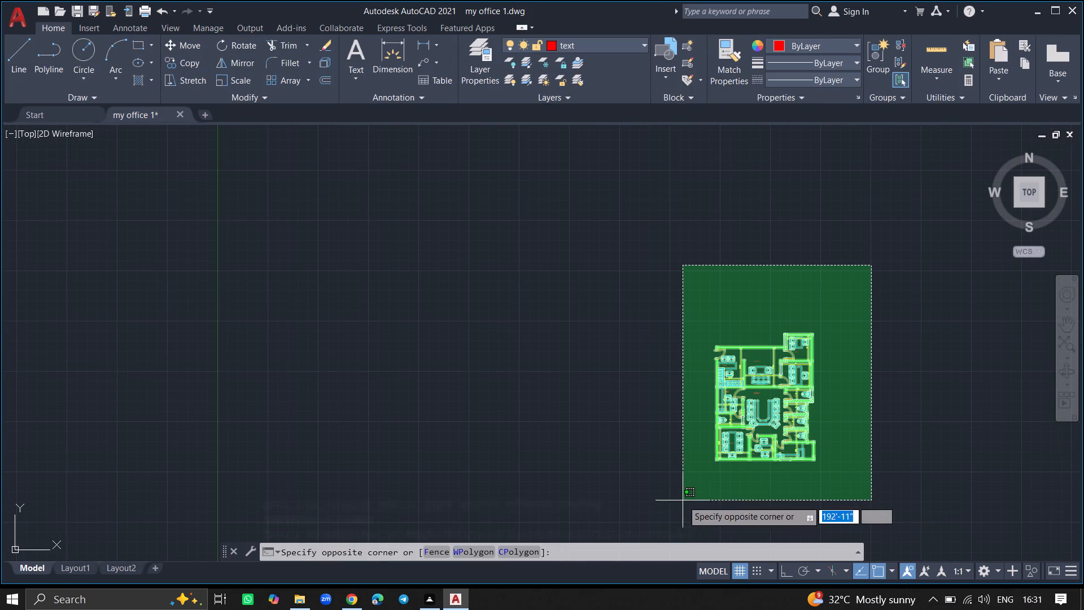
click(683, 500)
text(PR)
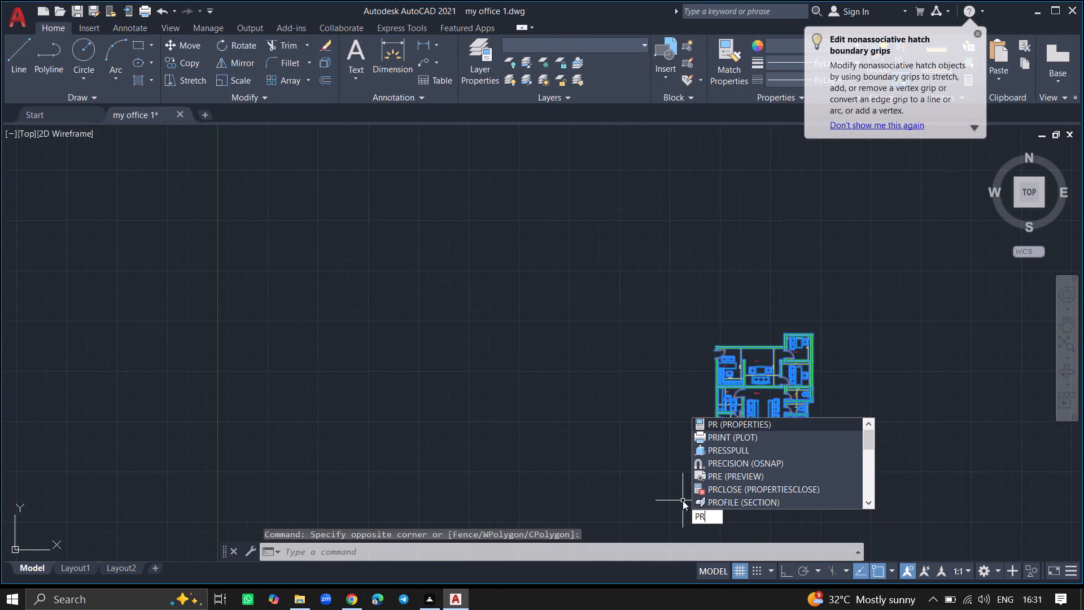
key(Return)
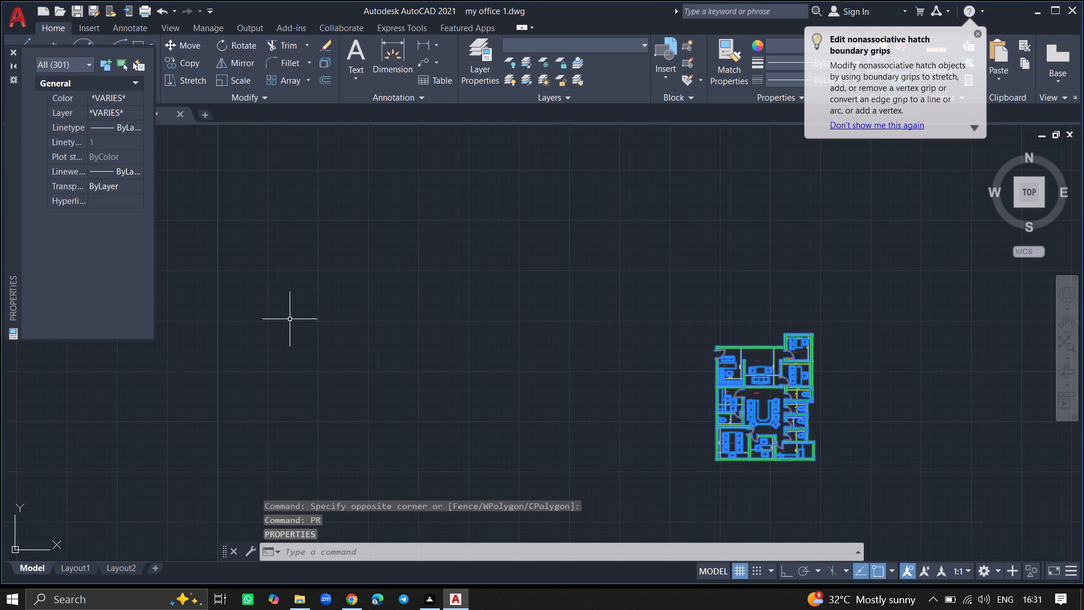
click(69, 66)
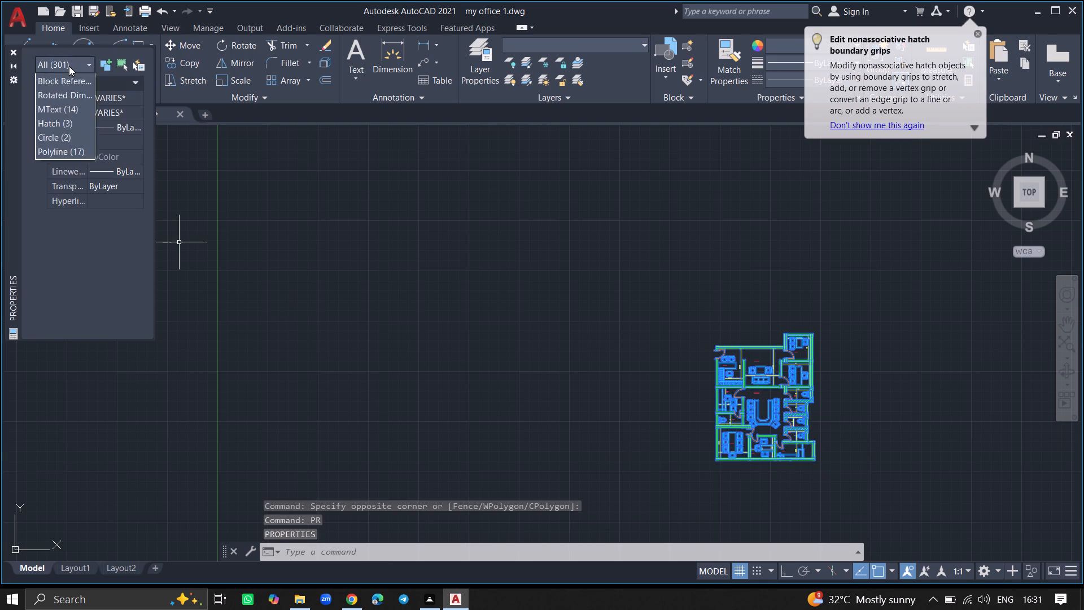
click(66, 139)
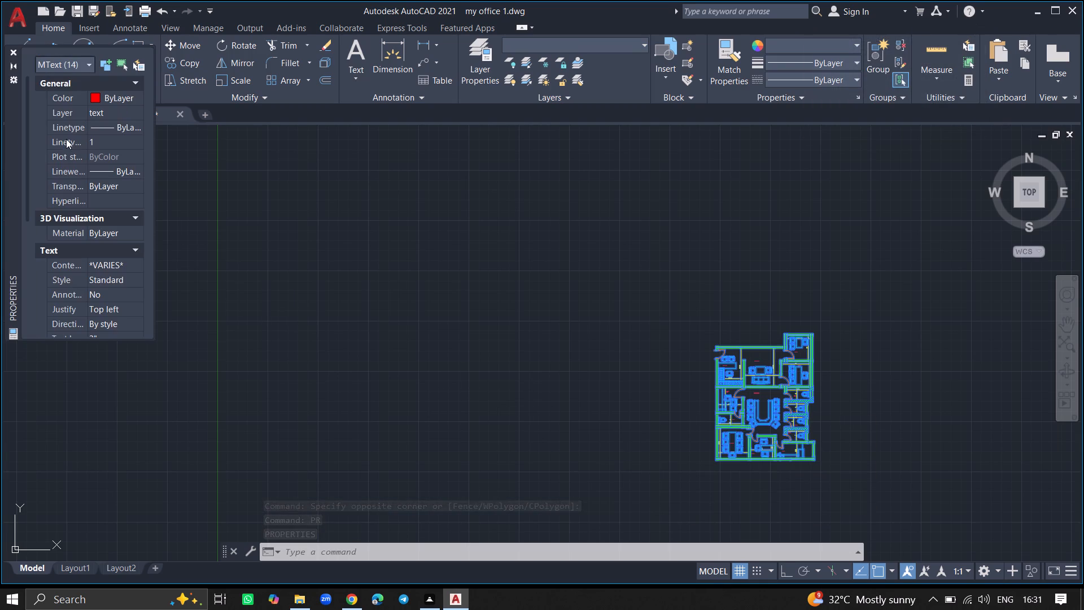
click(25, 242)
click(101, 129)
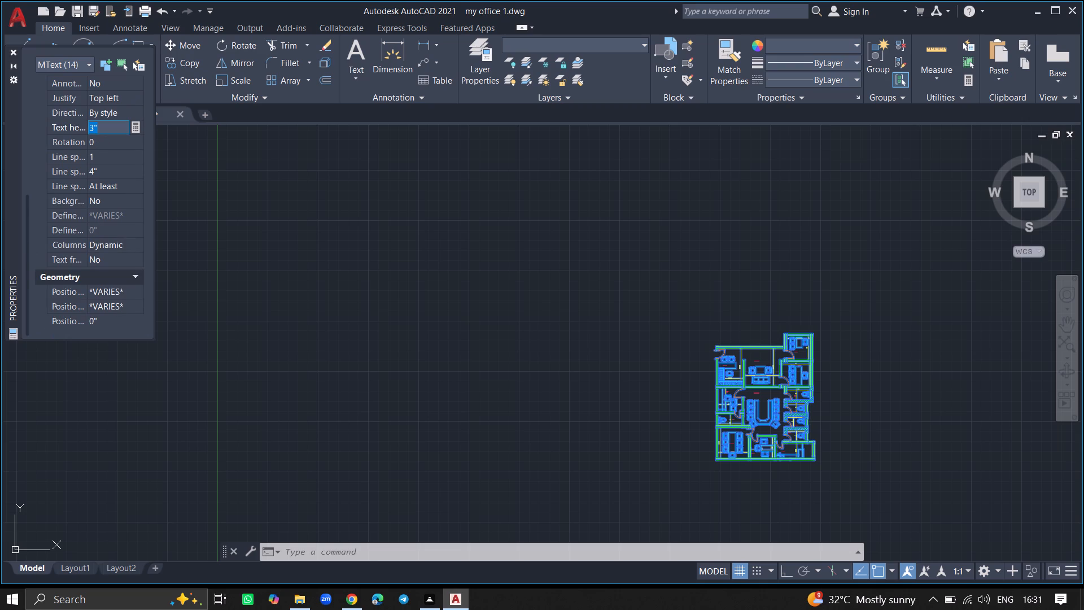
key(BackSpace)
key(5)
key(shift+quotedbl)
click(256, 191)
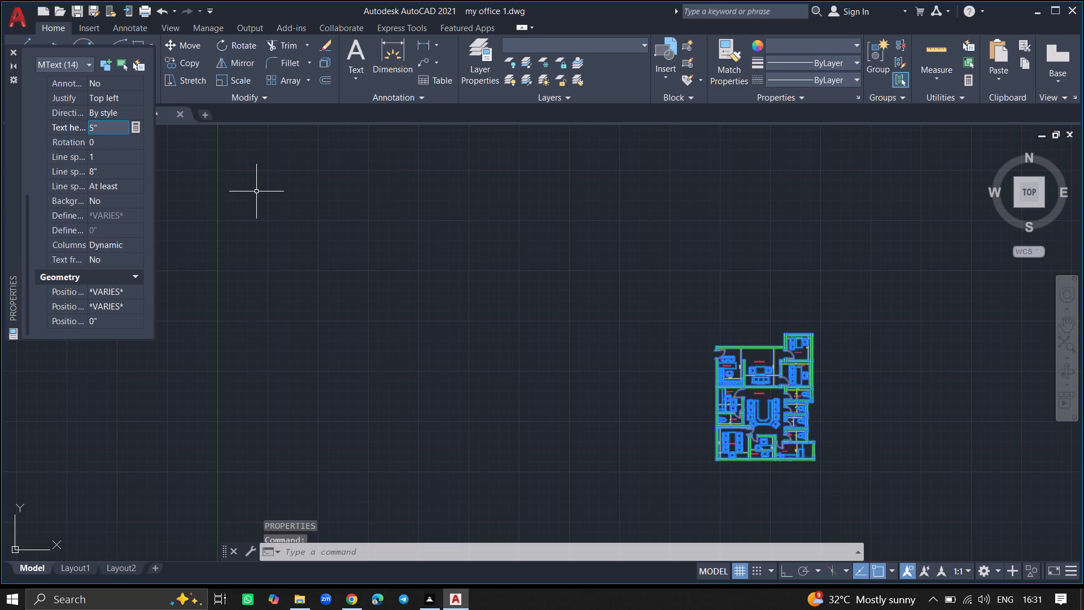
click(13, 50)
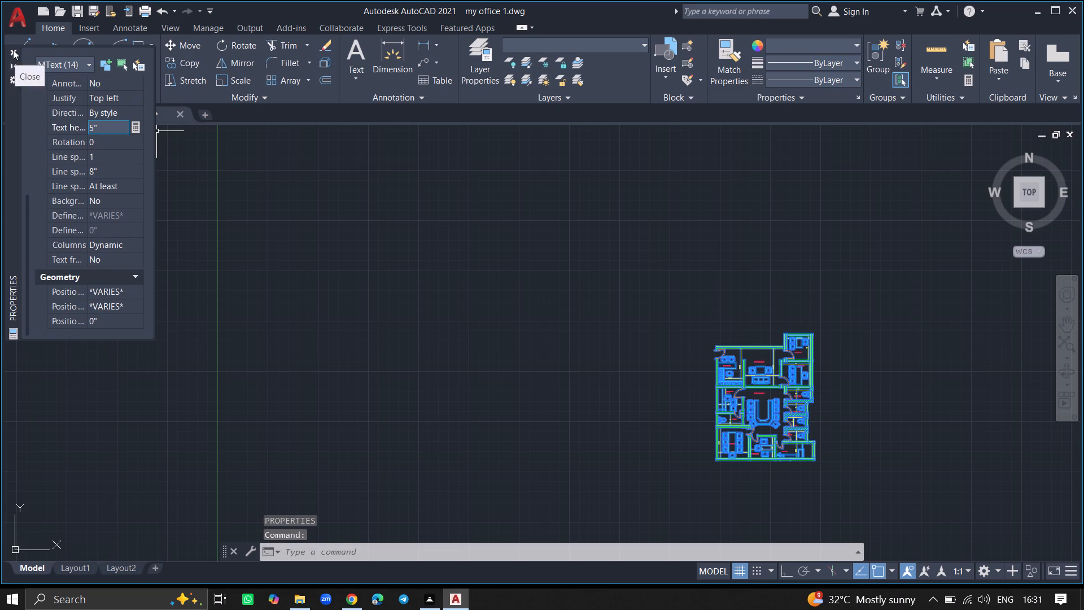
Save the drawing.
key(ctrl+s)
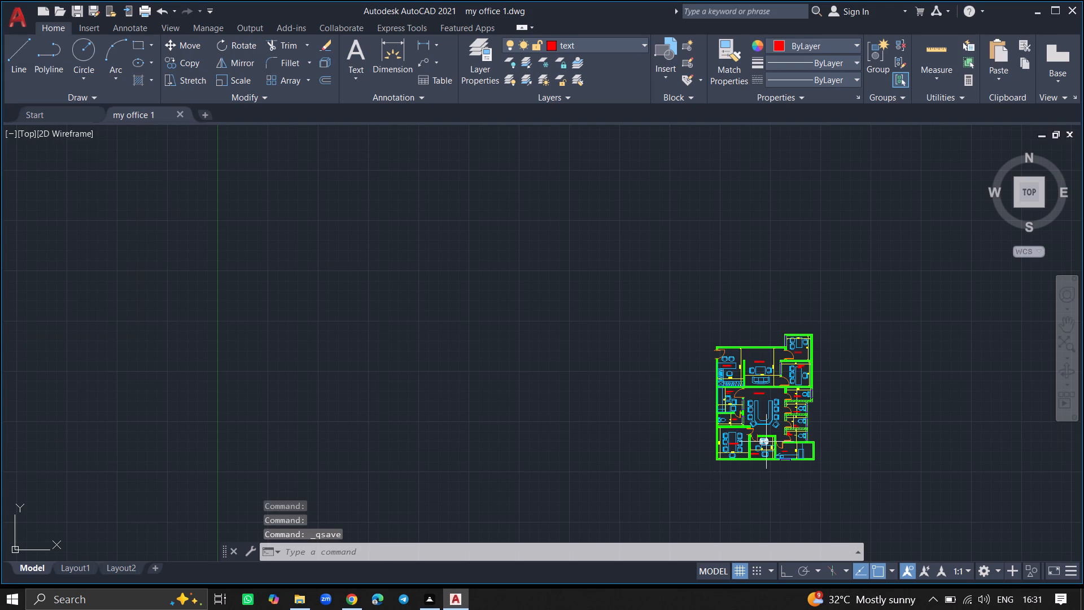
Switch to Layout1 and delete its existing viewport from the sheet.
ctrl+scroll(766, 442, up, 2)
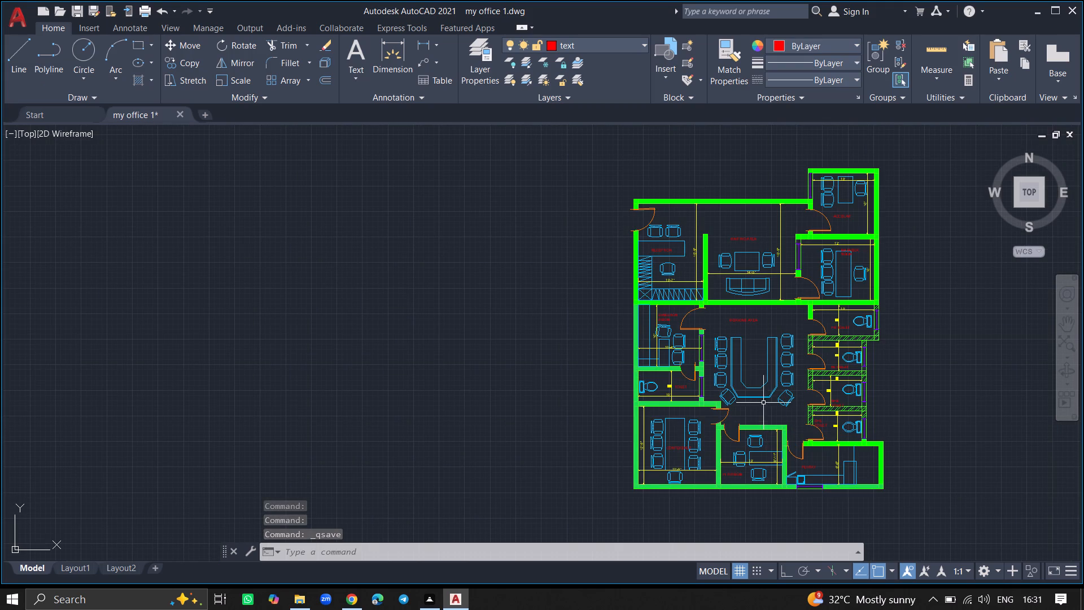
click(73, 565)
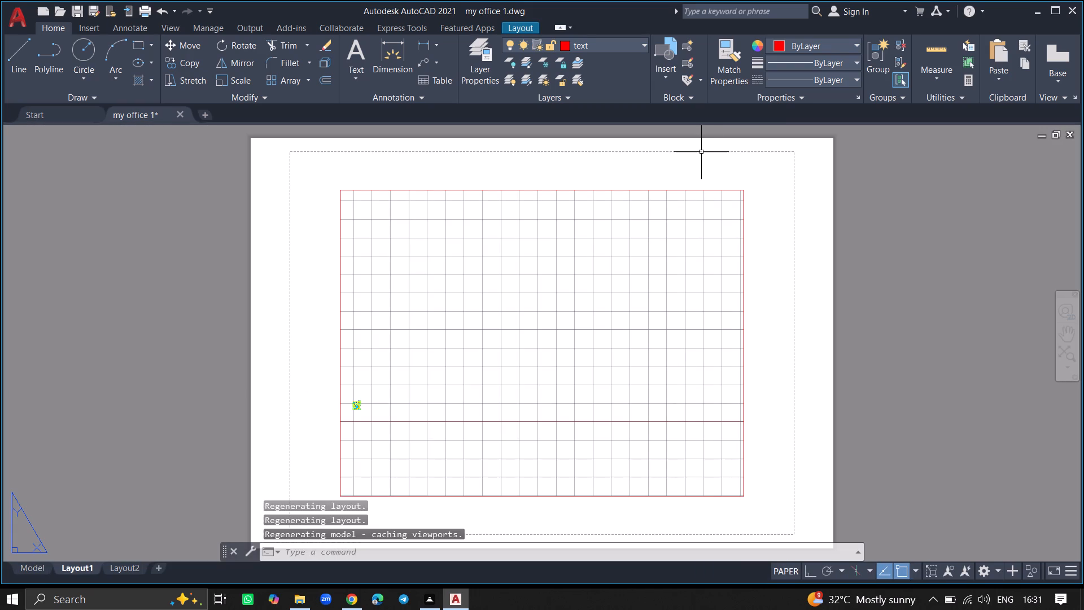
click(785, 150)
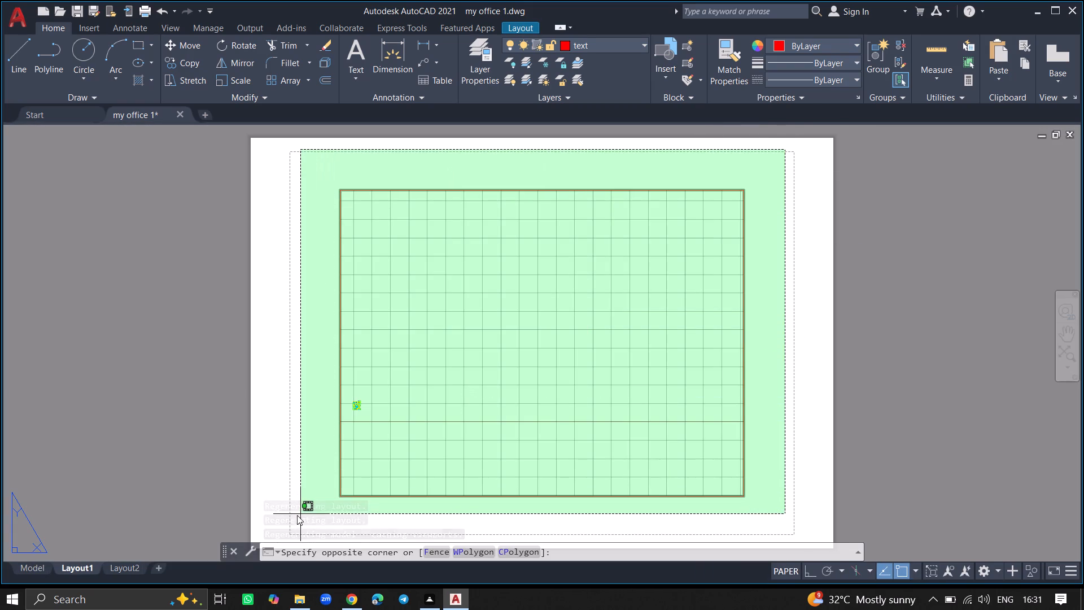
click(296, 515)
key(Delete)
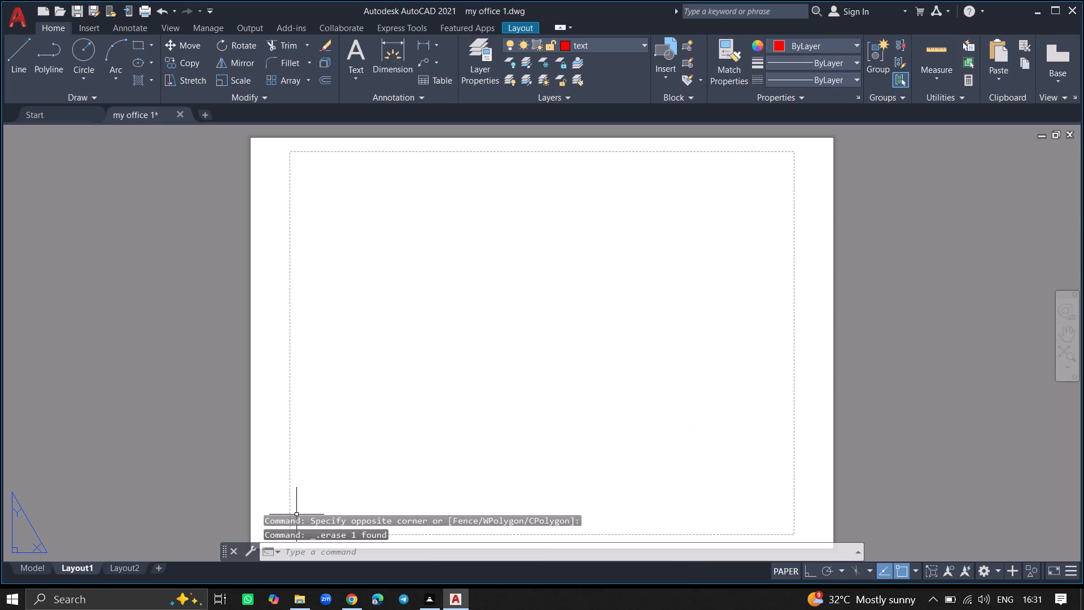
Modify the page setup of Layout1 to use the DWG To PDF.pc3 plotter.
right_click(73, 570)
click(110, 481)
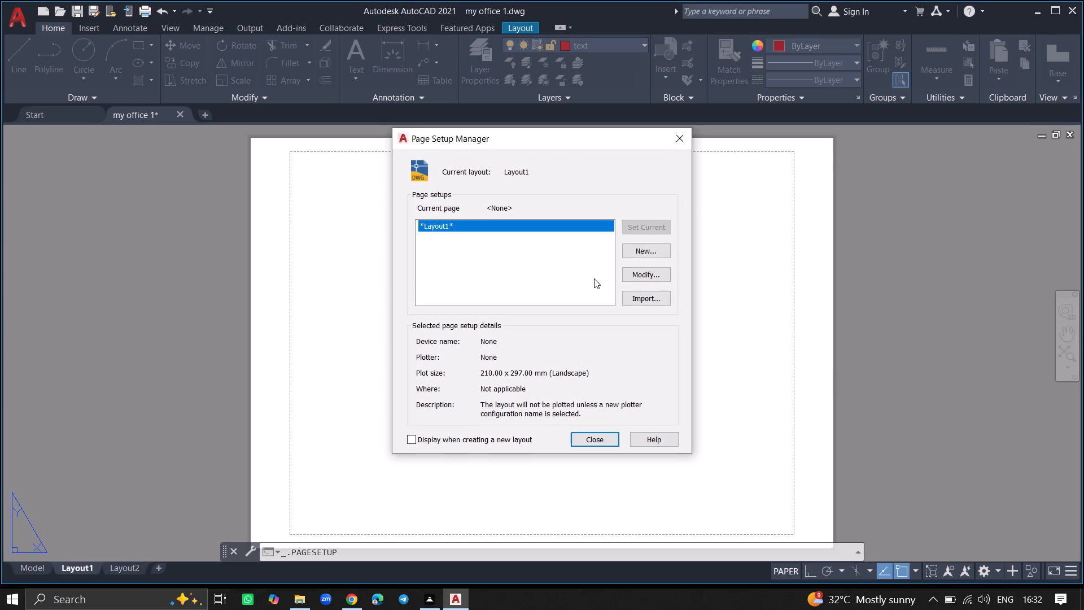
click(632, 277)
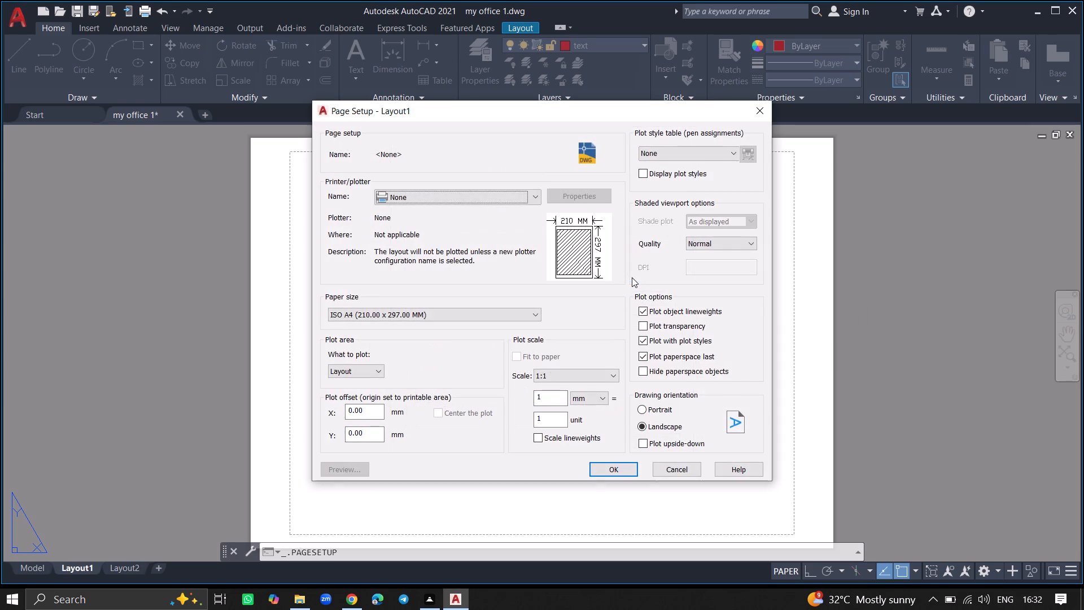
click(518, 198)
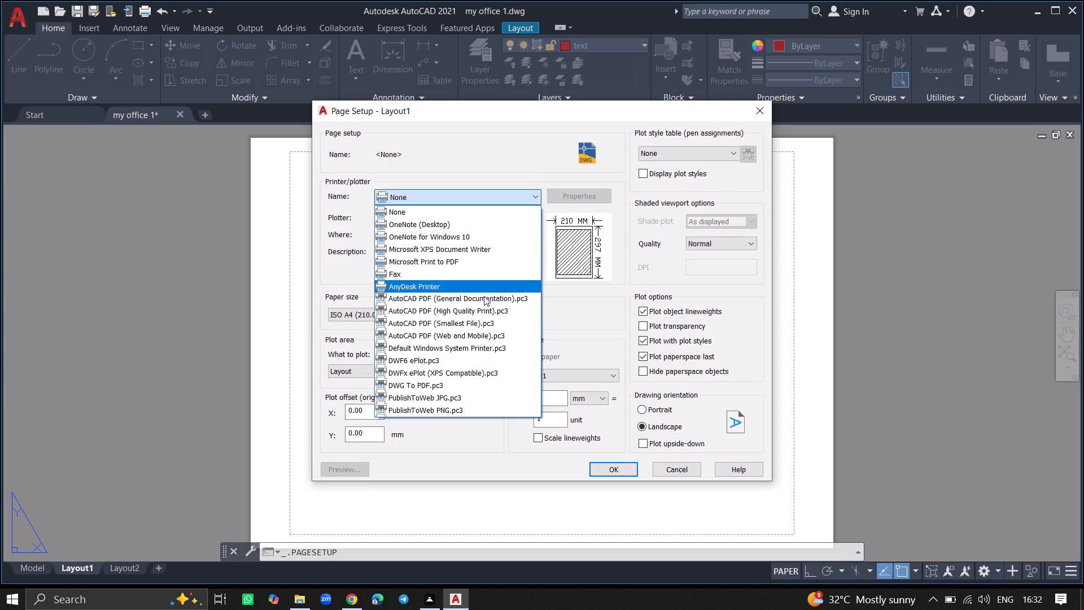
click(459, 380)
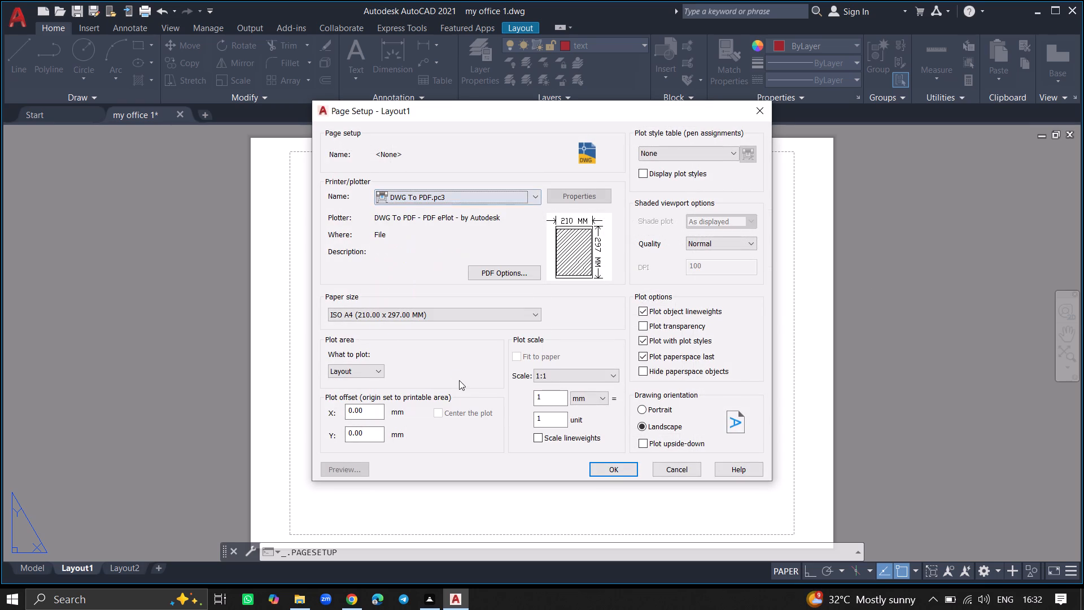
click(607, 470)
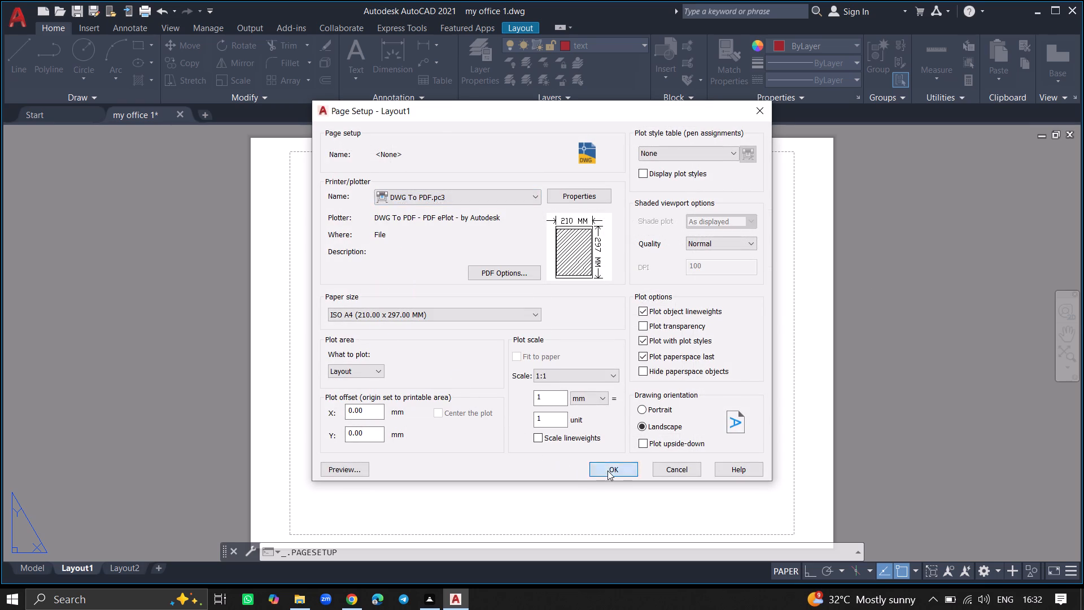
click(591, 437)
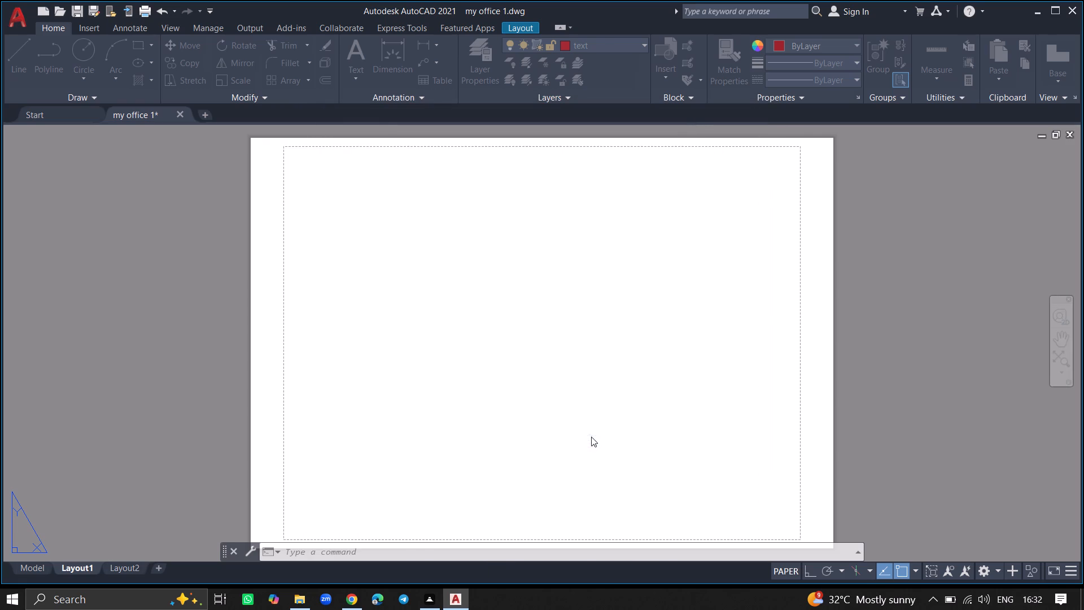
Create a rectangular MVIEW viewport on Layout1, from the printable area's upper-right corner to just beyond its lower-left corner.
text(MV)
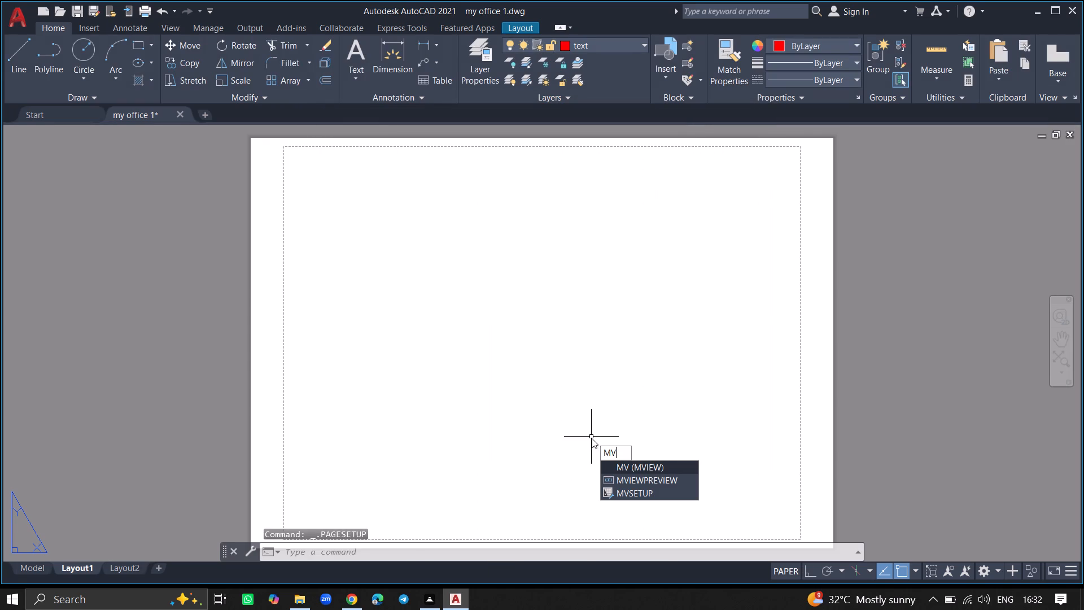
click(620, 464)
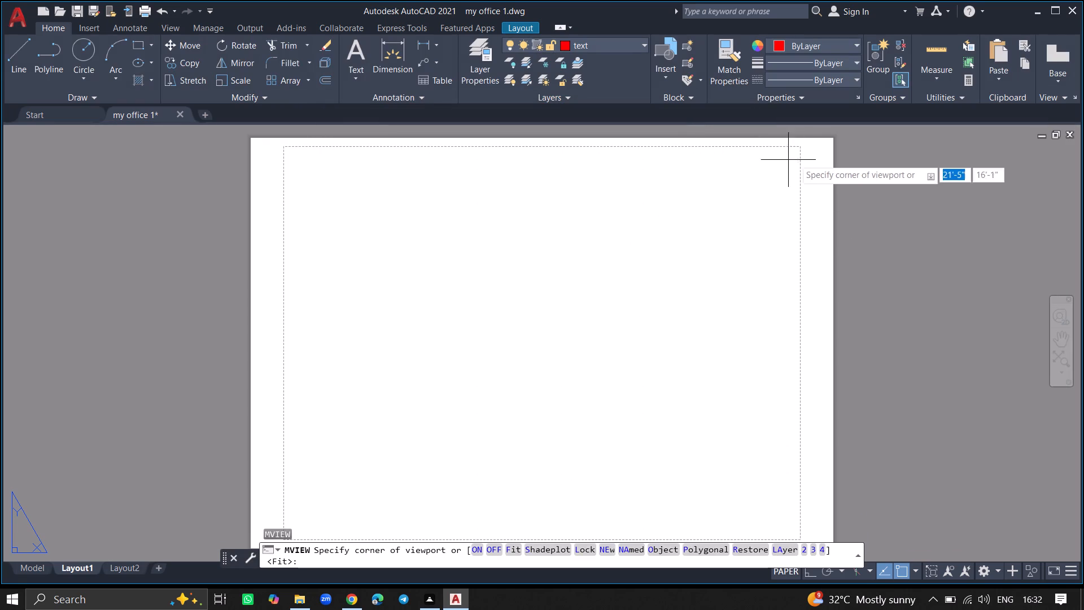
drag(799, 149, 476, 382)
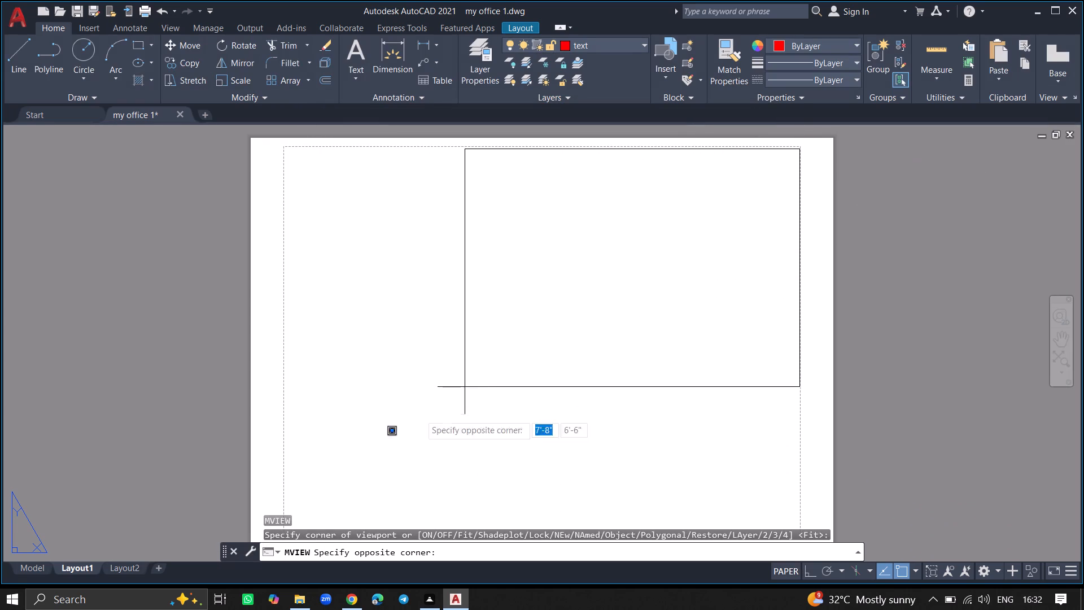
click(260, 538)
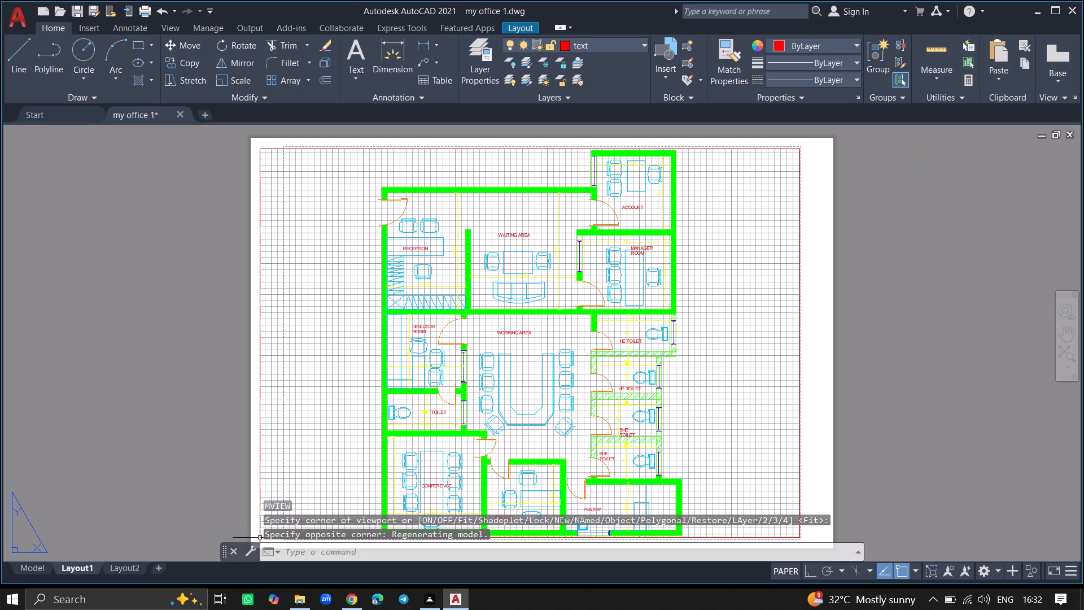
Activate model space inside the new viewport and adjust its zoom so the whole floor plan fills the viewport height.
double_click(282, 478)
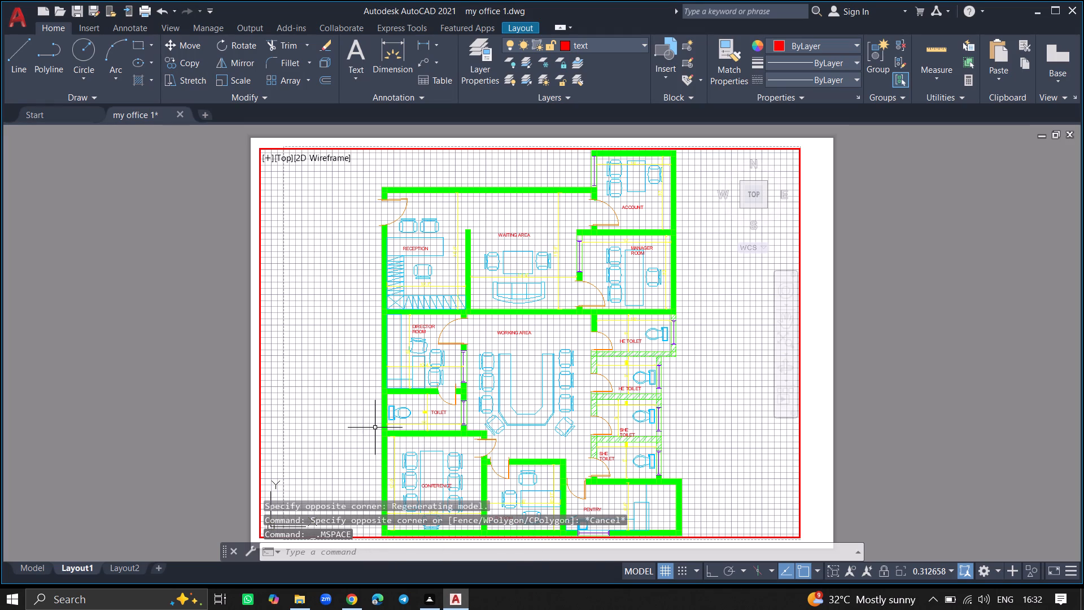
ctrl+scroll(375, 428, down, 1)
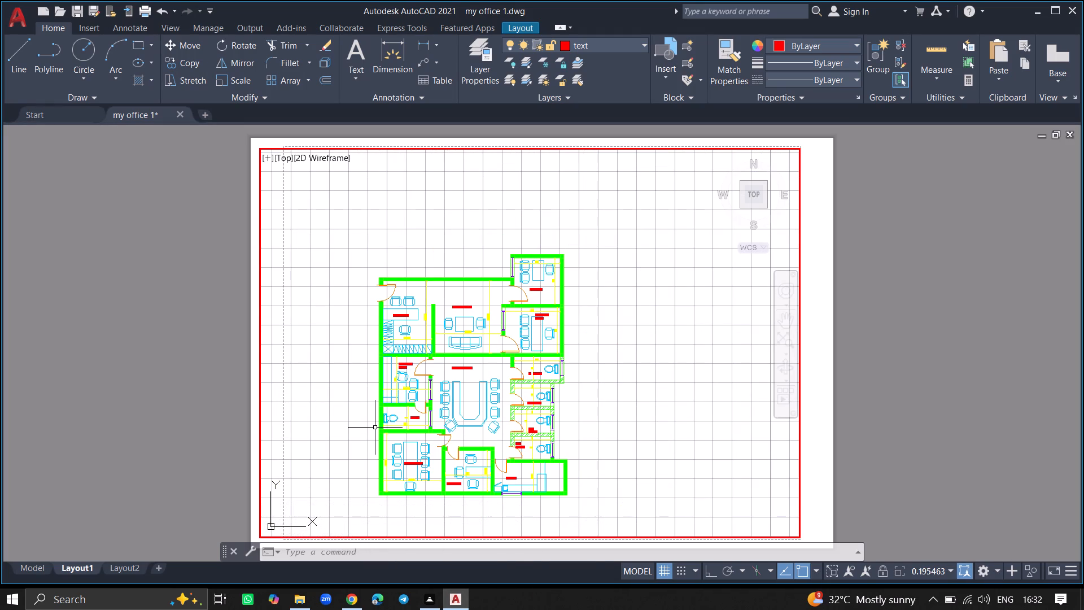
ctrl+scroll(375, 428, up, 1)
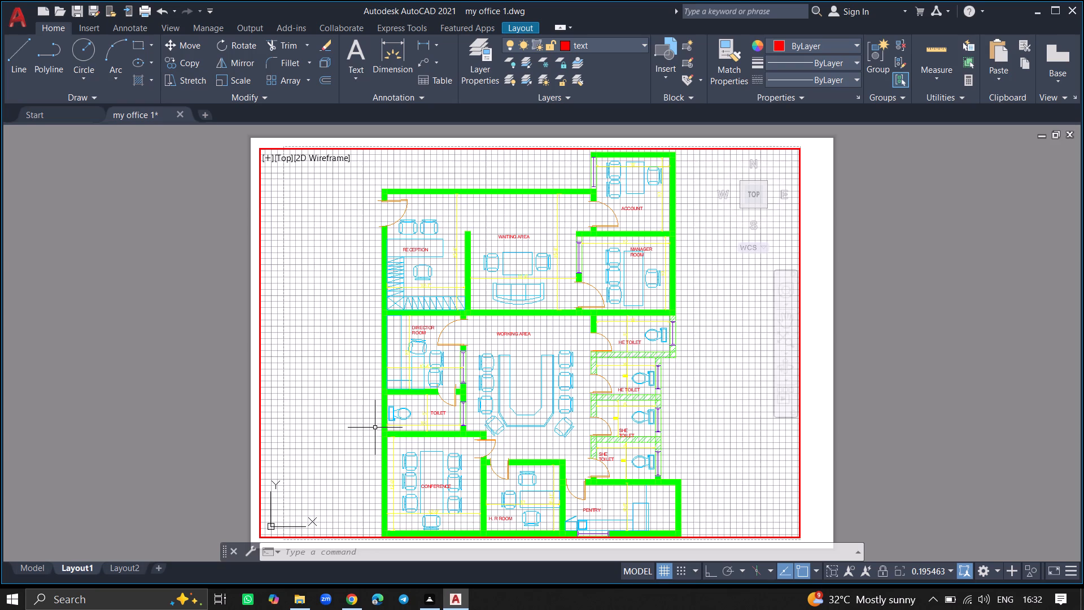
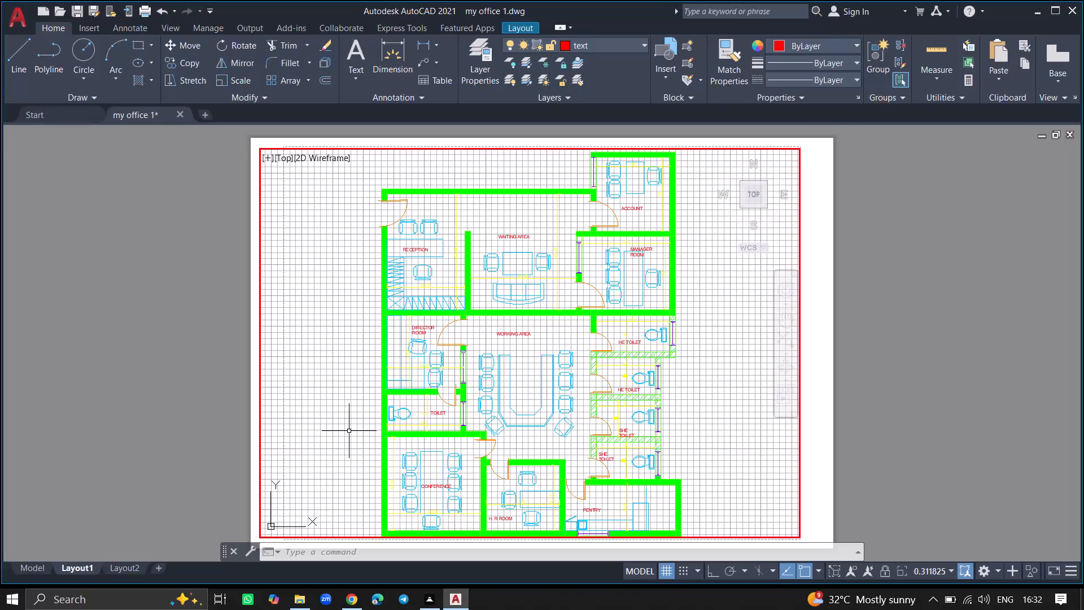
Turn off the grid display in the Layout1 viewport showing the office floor plan.
key(F7)
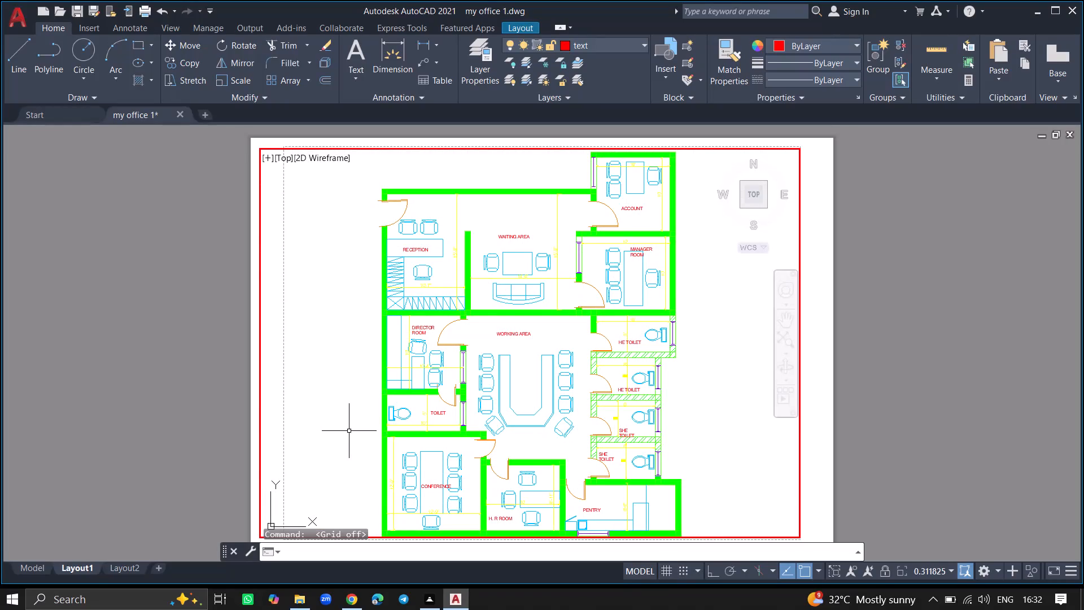
Preview the Layout1 plot and plot it to PDF, saving it to the Desktop as my office 1-Layout1.pdf.
key(ctrl+p)
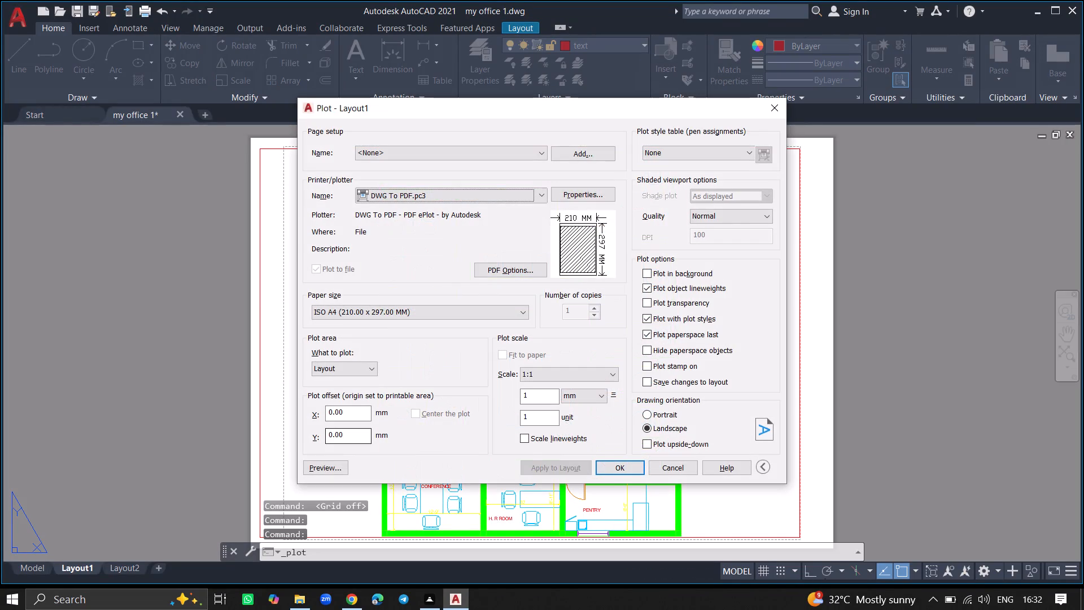
click(327, 464)
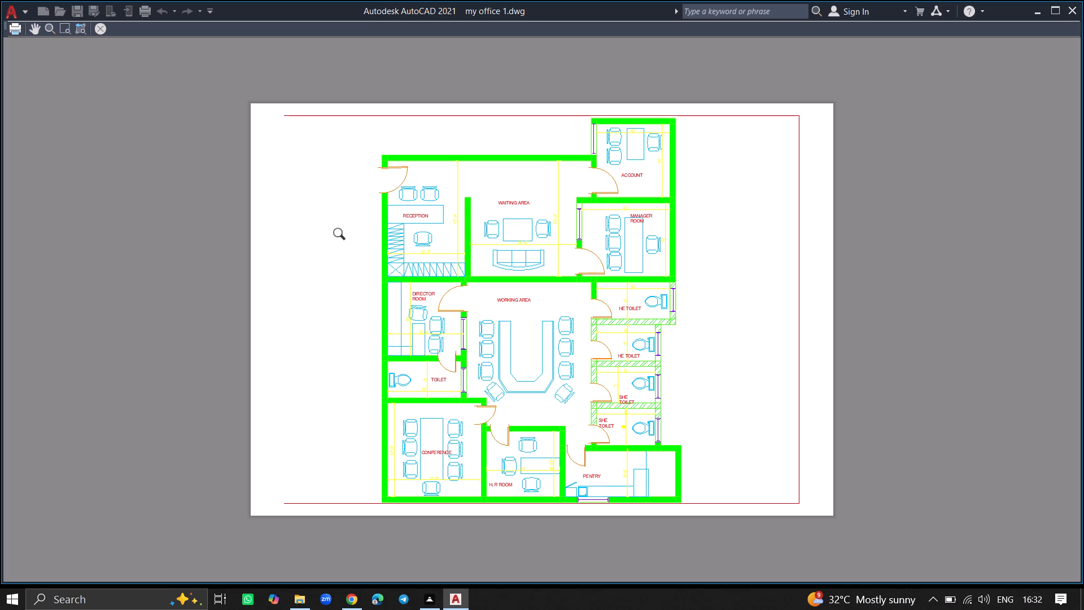
click(100, 26)
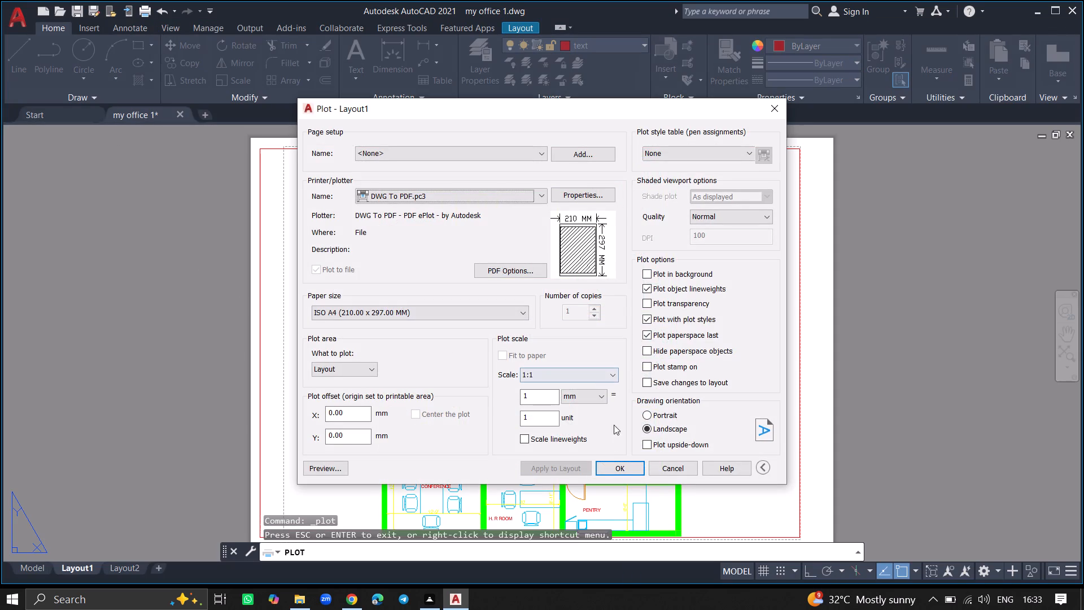
click(618, 467)
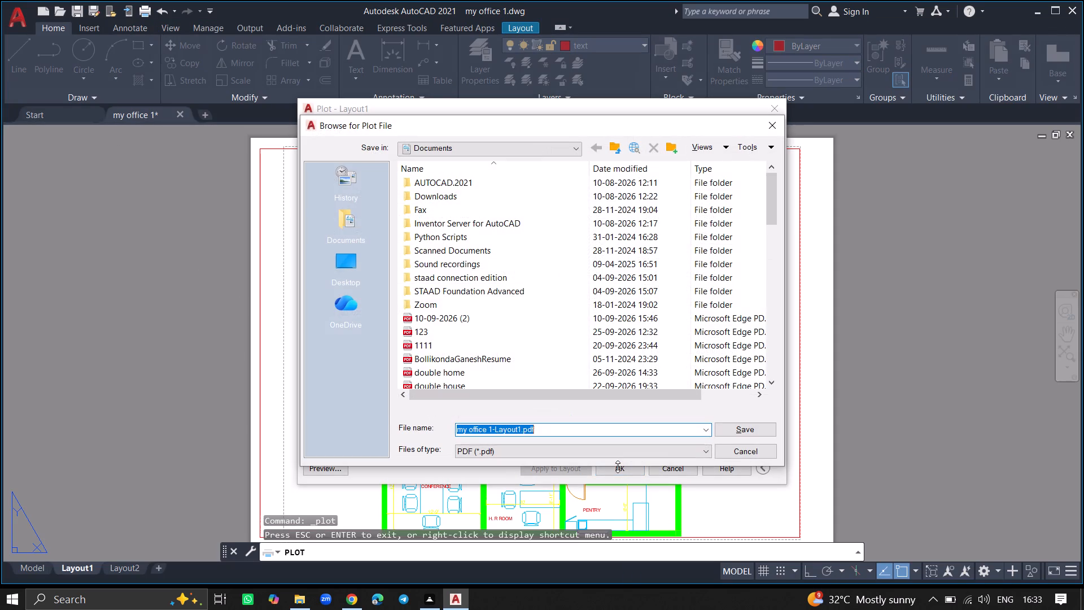
click(356, 268)
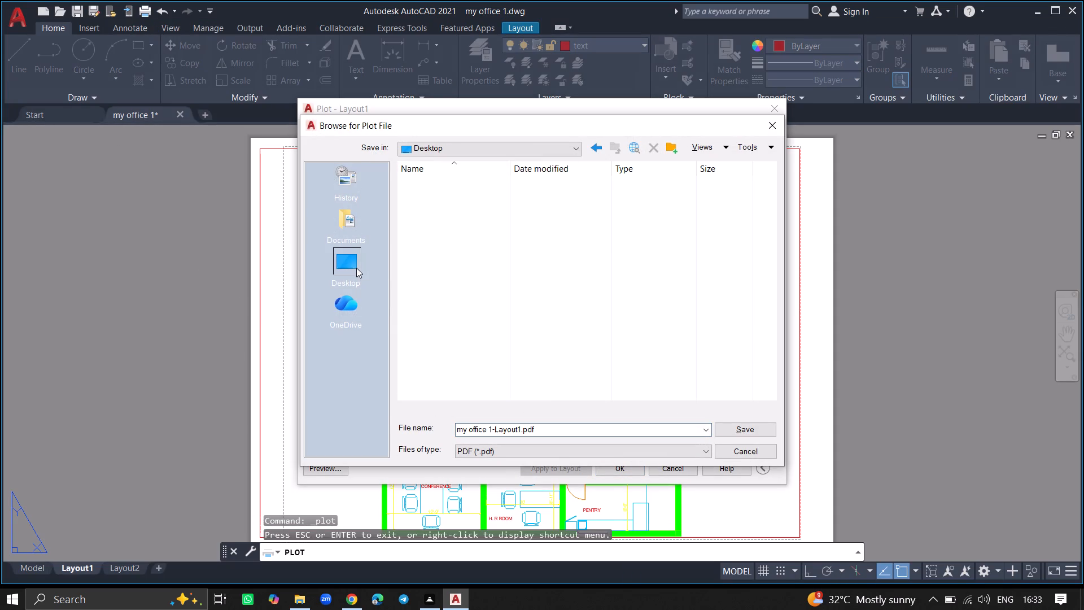
click(735, 426)
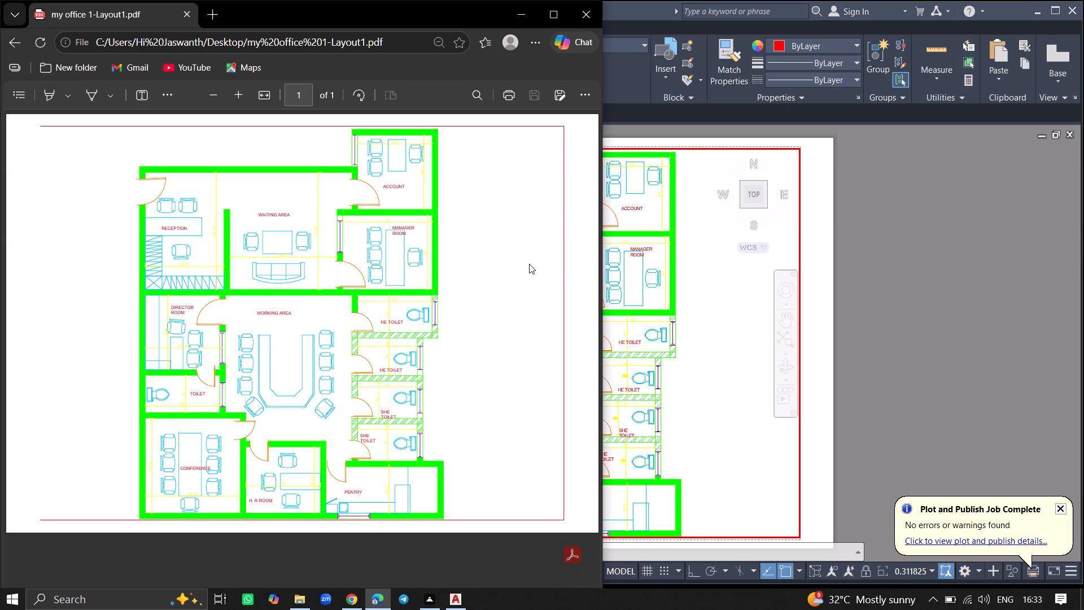
click(524, 14)
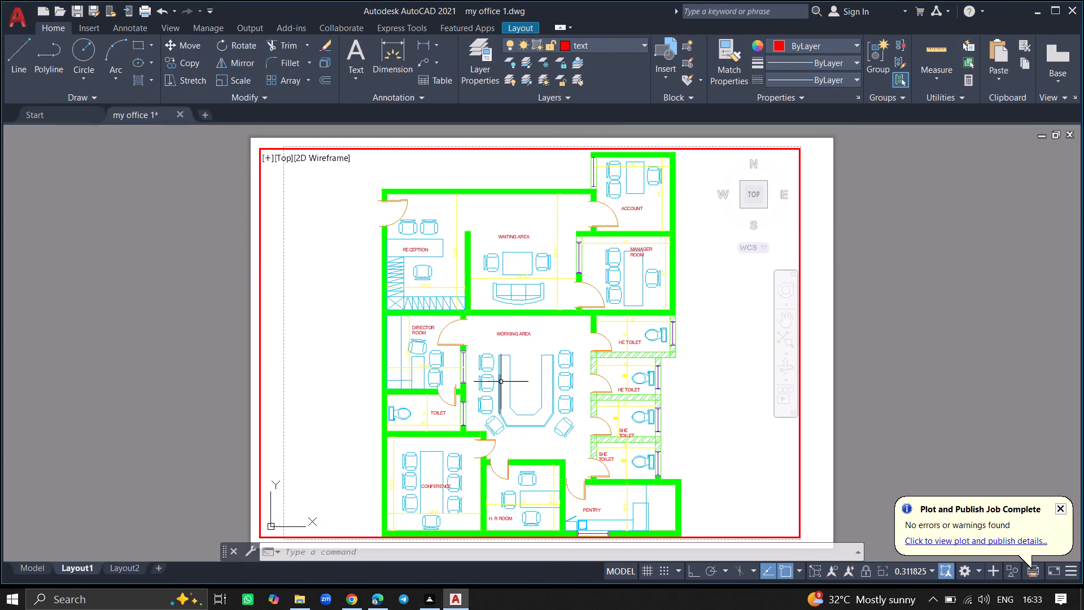